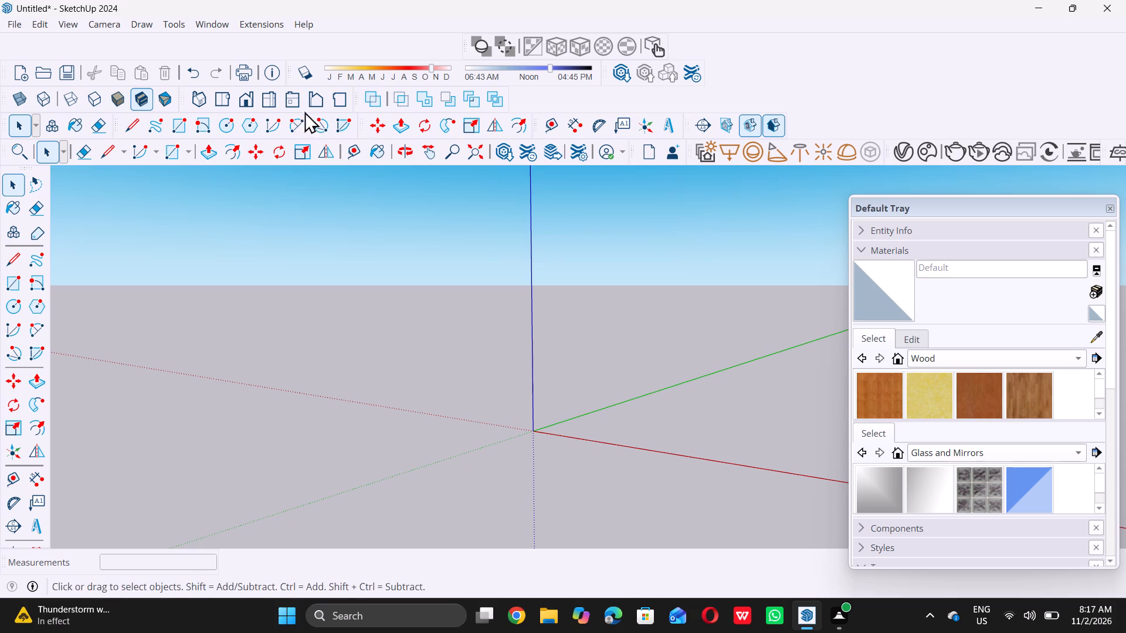
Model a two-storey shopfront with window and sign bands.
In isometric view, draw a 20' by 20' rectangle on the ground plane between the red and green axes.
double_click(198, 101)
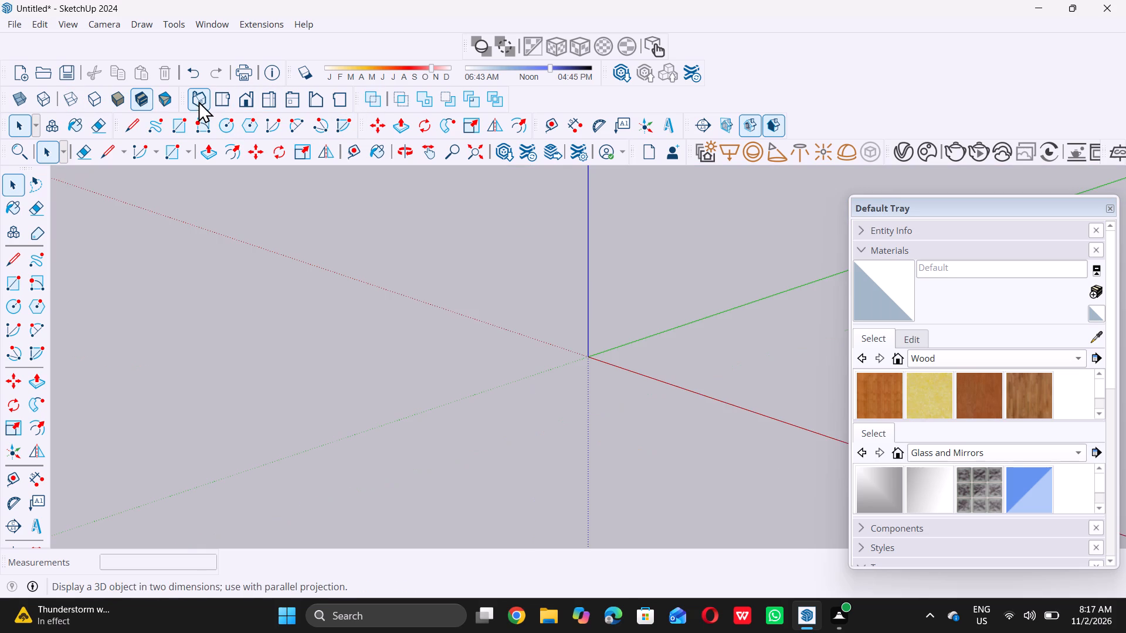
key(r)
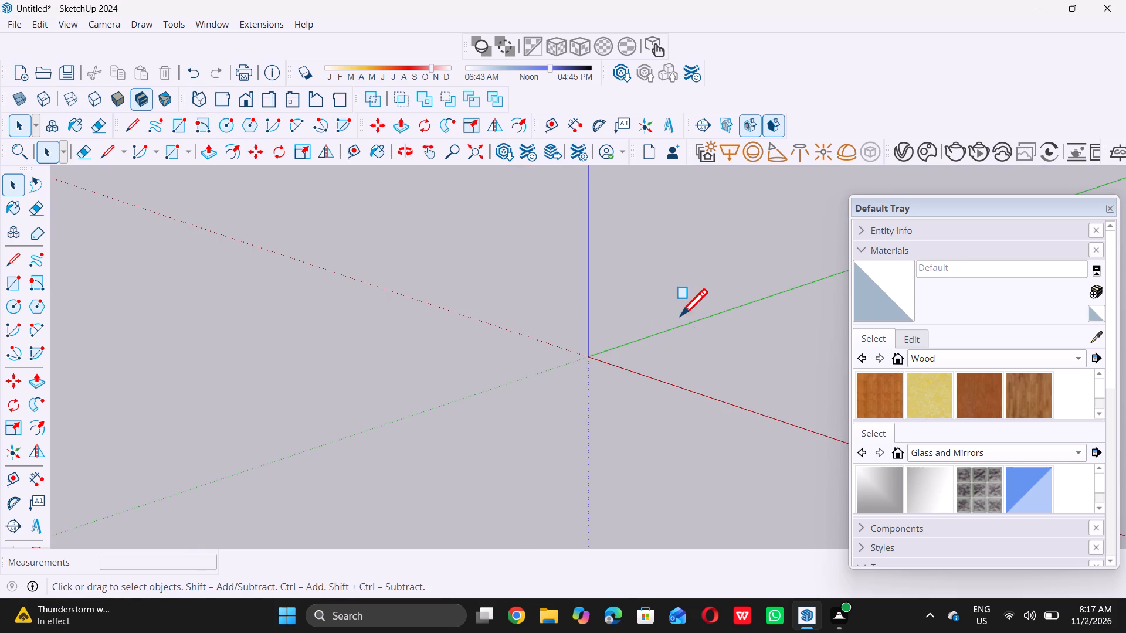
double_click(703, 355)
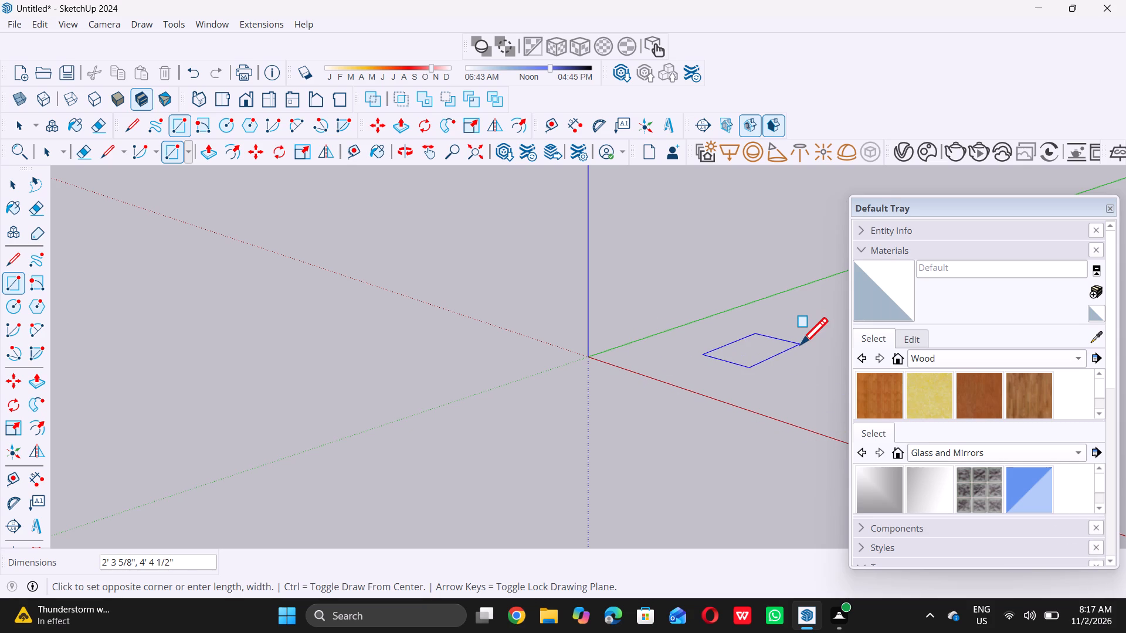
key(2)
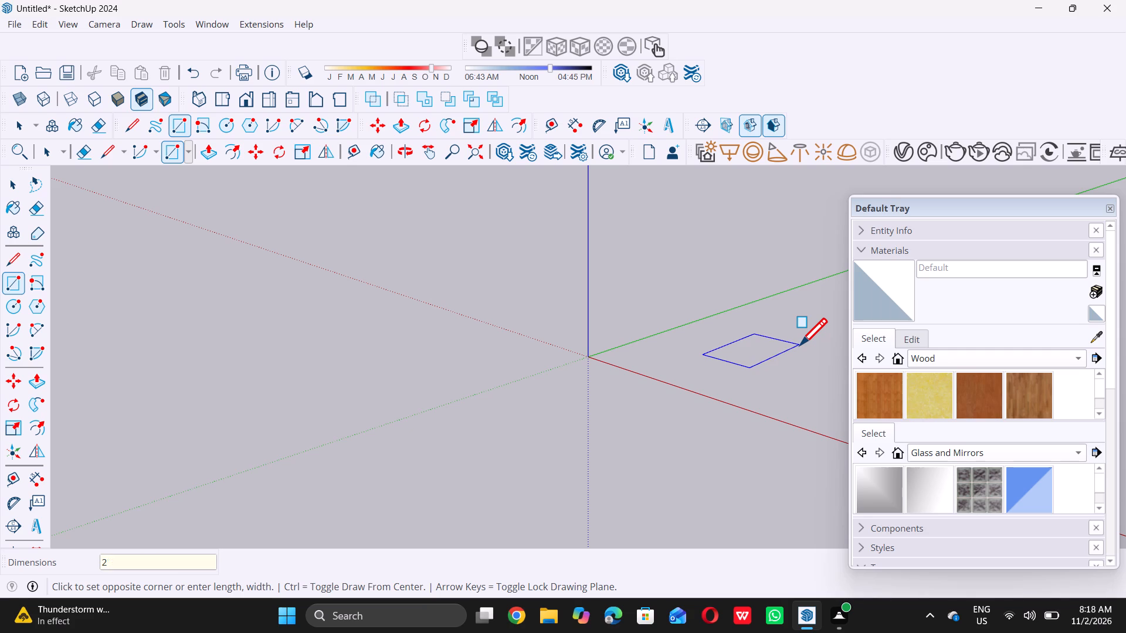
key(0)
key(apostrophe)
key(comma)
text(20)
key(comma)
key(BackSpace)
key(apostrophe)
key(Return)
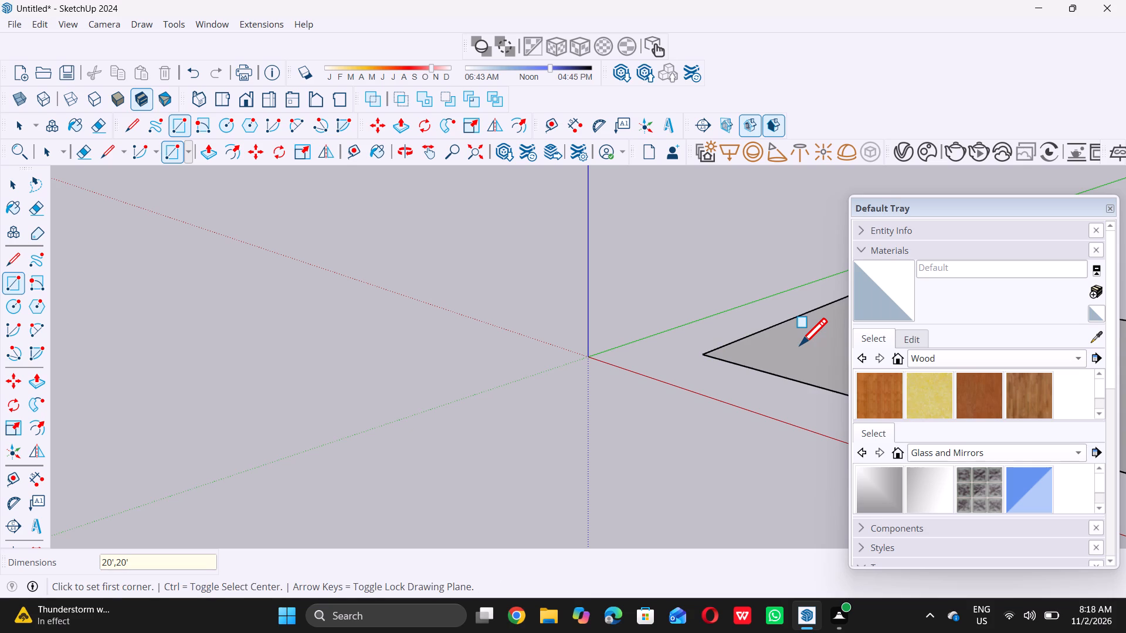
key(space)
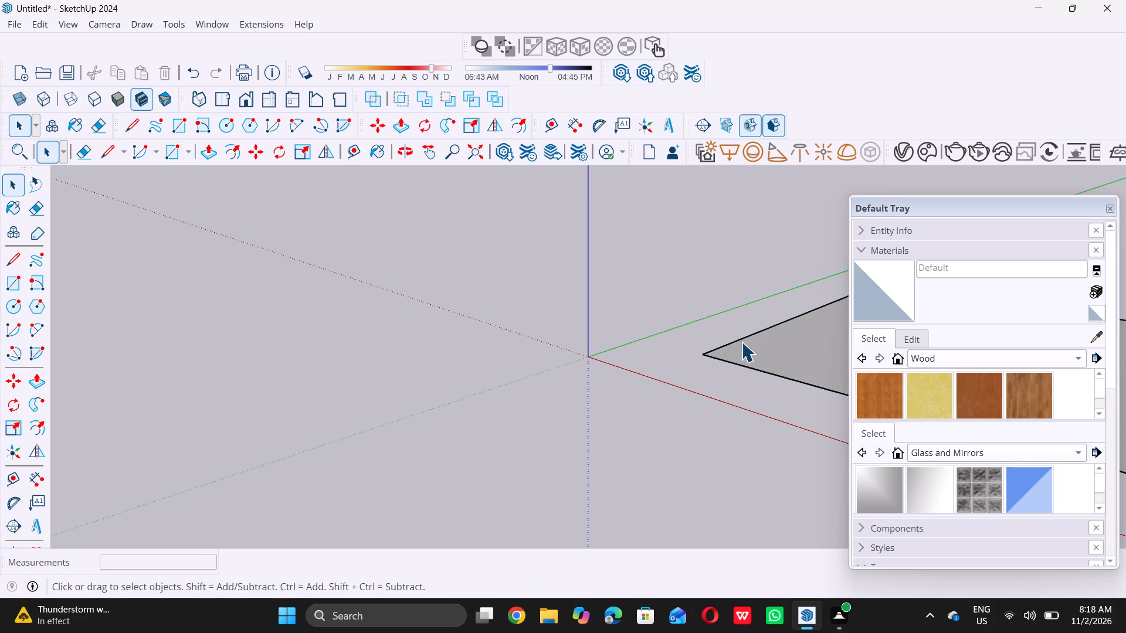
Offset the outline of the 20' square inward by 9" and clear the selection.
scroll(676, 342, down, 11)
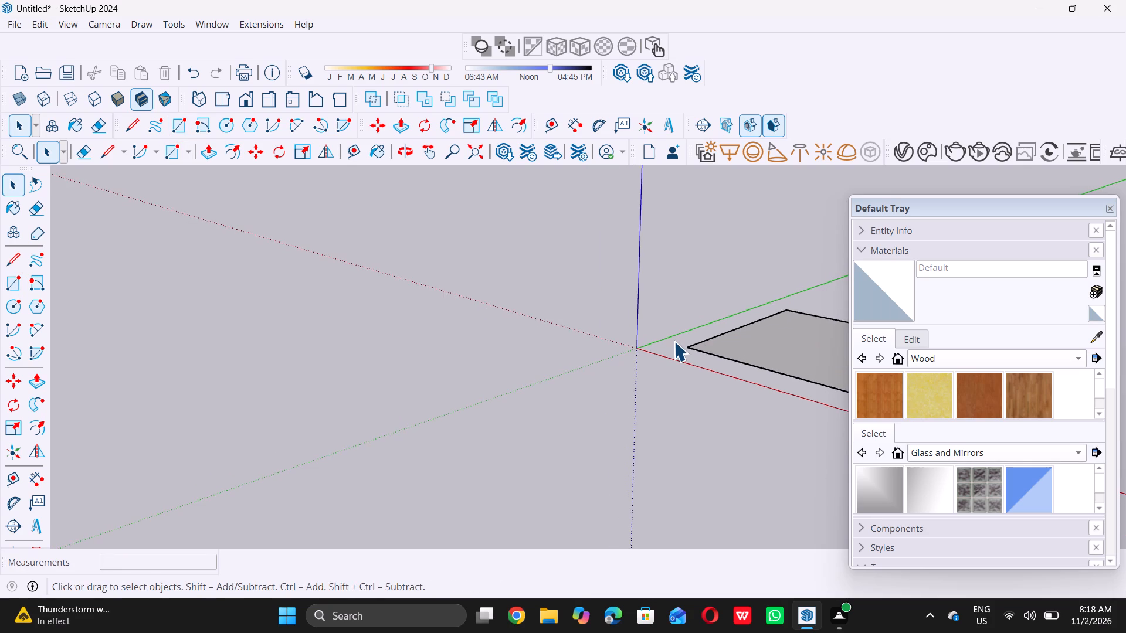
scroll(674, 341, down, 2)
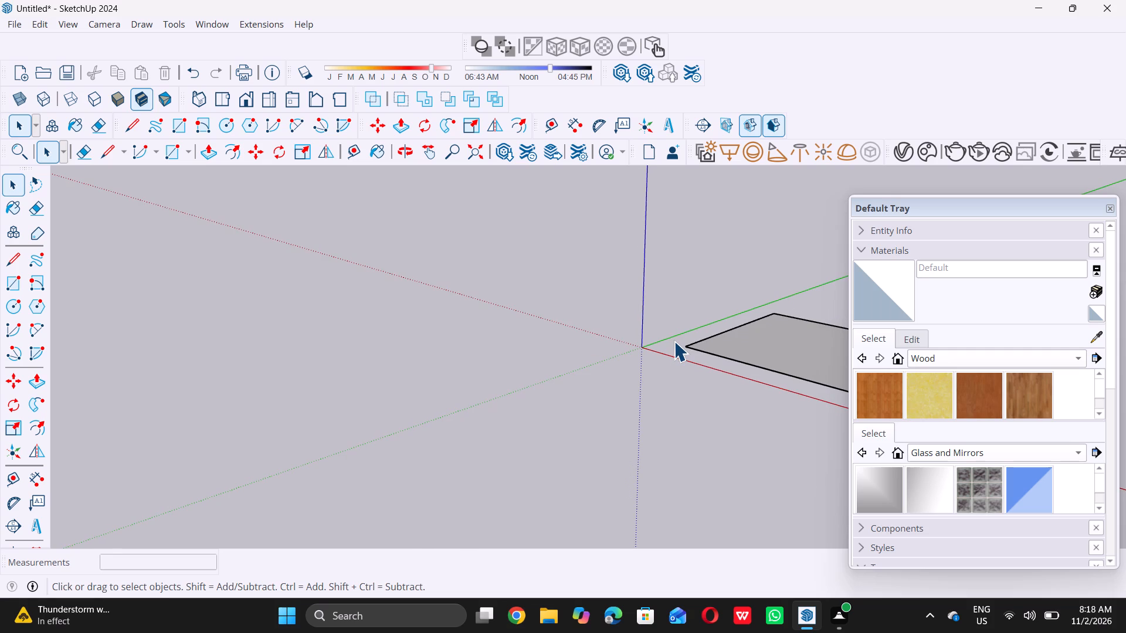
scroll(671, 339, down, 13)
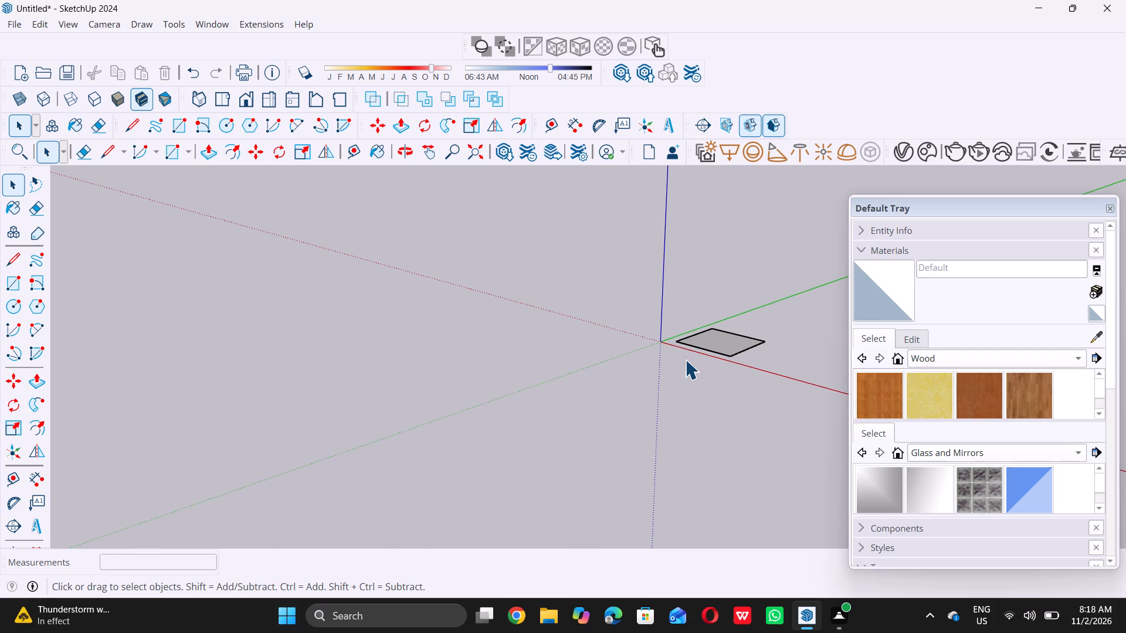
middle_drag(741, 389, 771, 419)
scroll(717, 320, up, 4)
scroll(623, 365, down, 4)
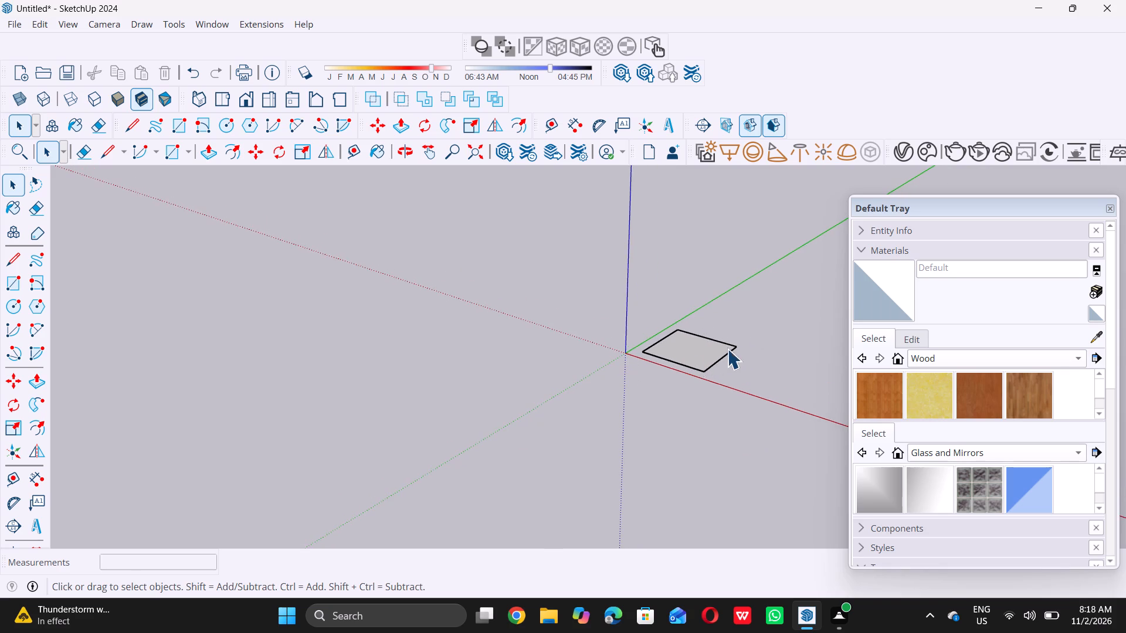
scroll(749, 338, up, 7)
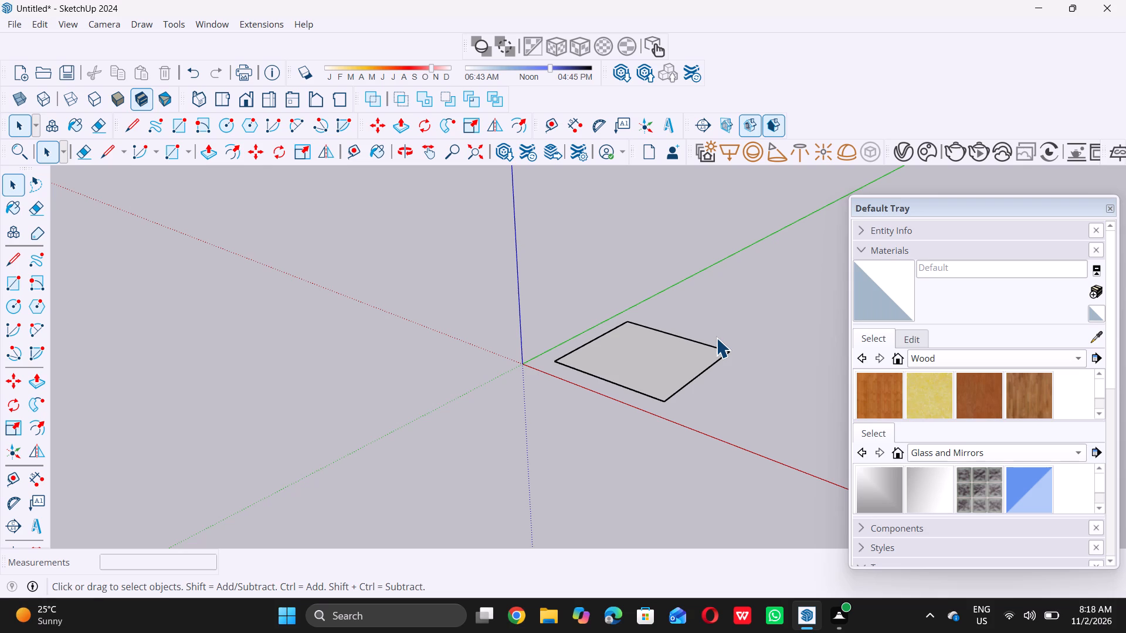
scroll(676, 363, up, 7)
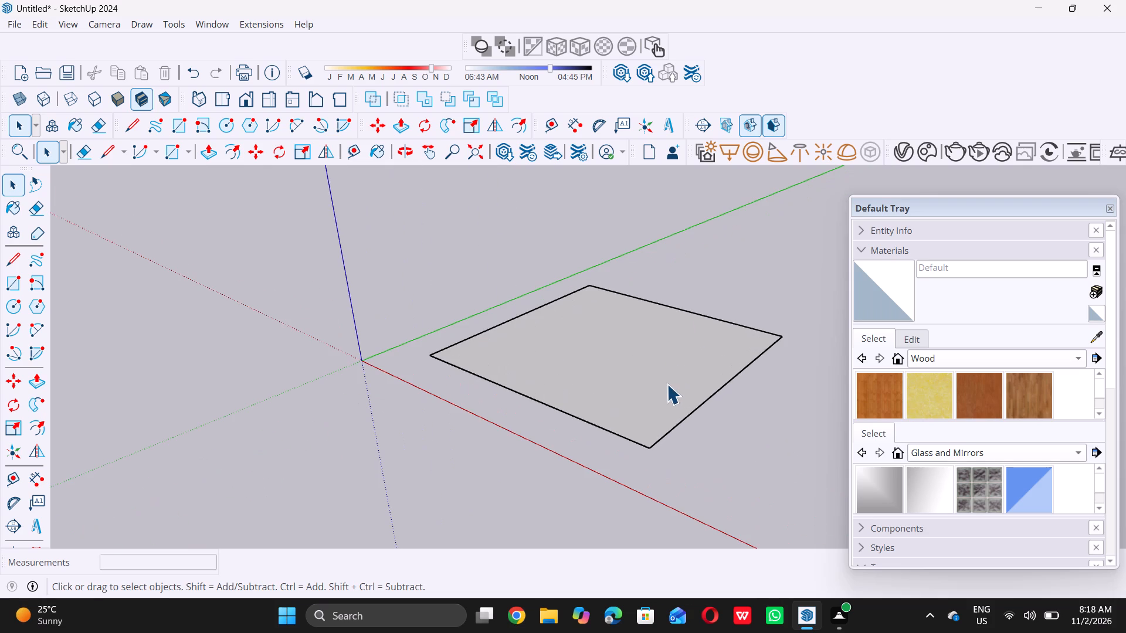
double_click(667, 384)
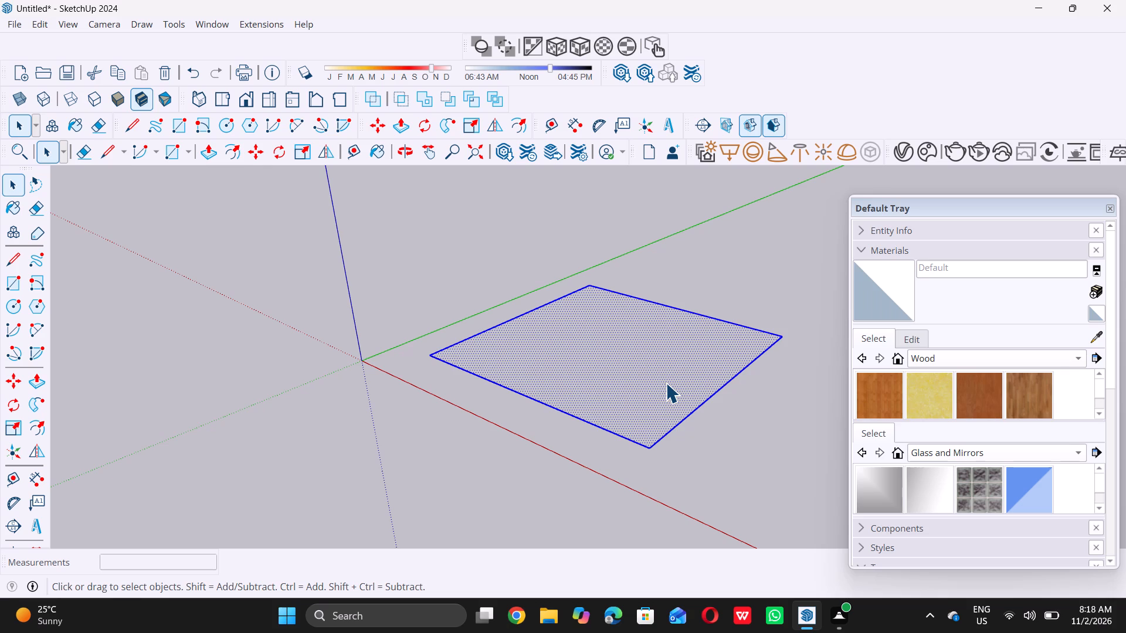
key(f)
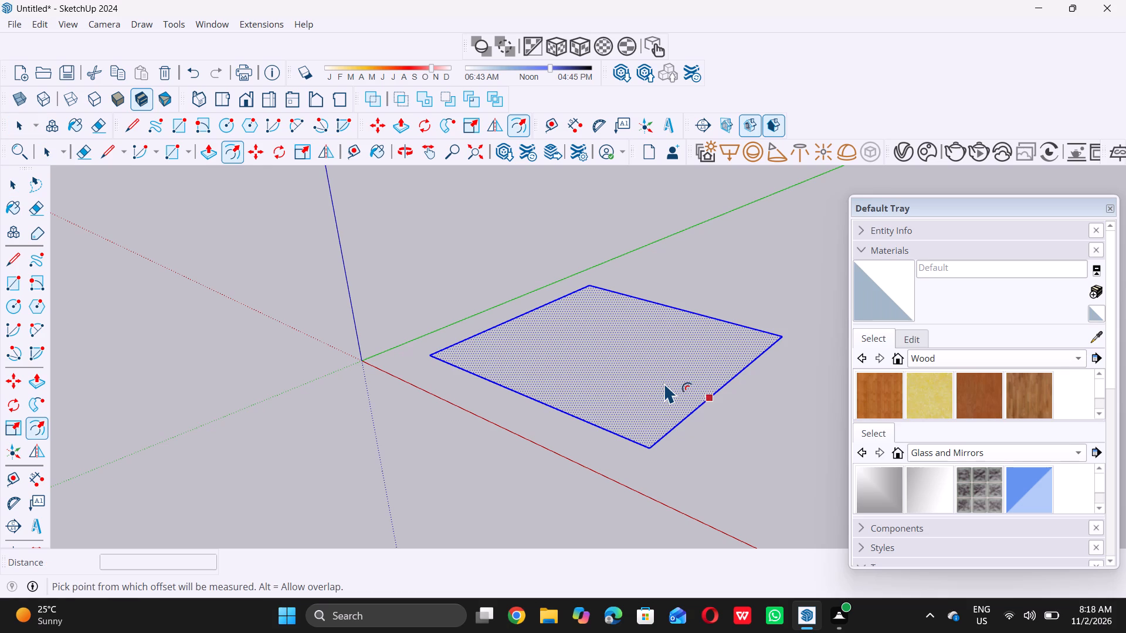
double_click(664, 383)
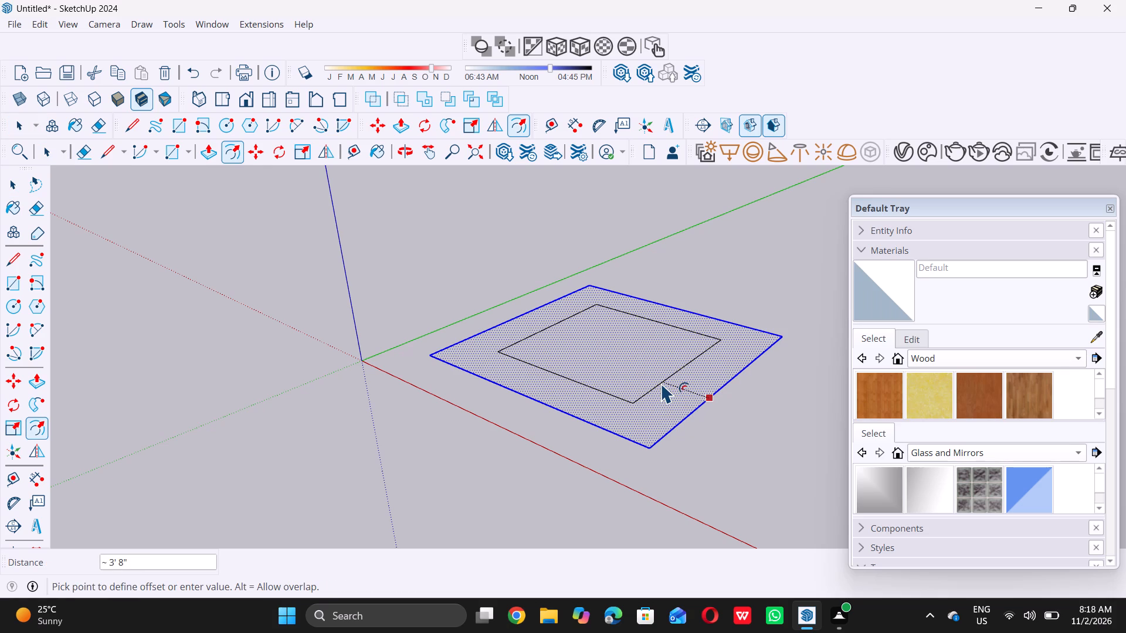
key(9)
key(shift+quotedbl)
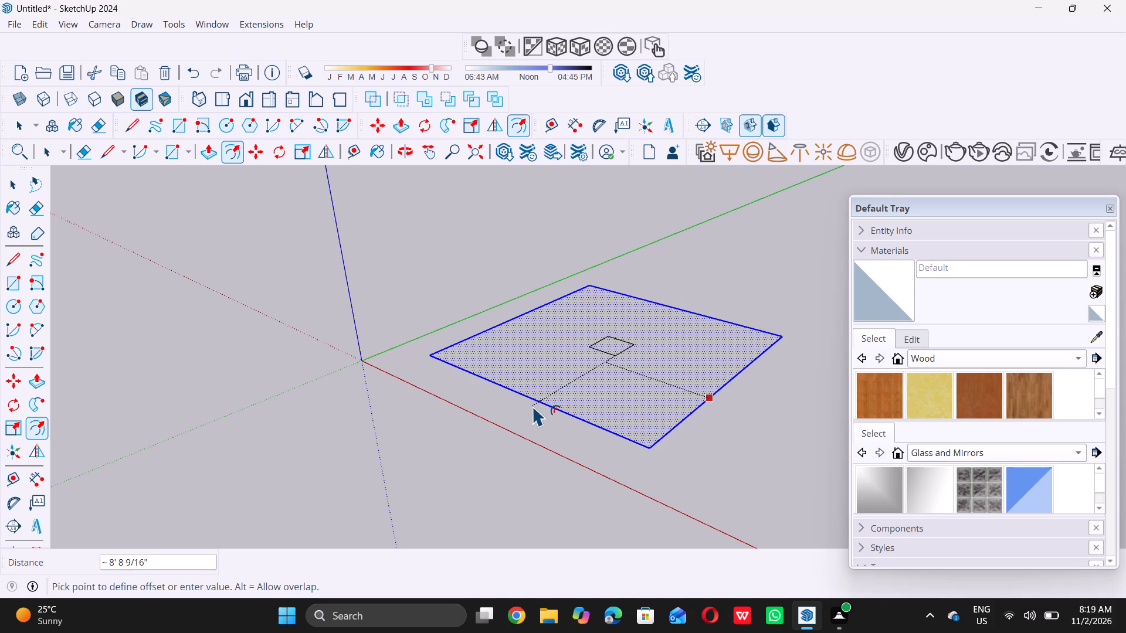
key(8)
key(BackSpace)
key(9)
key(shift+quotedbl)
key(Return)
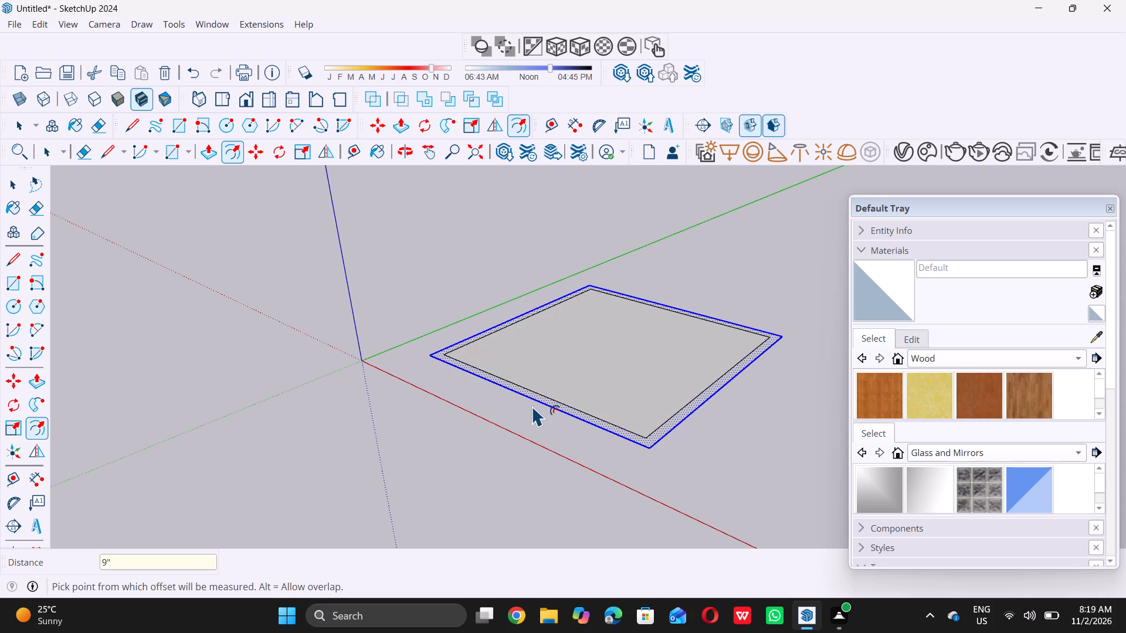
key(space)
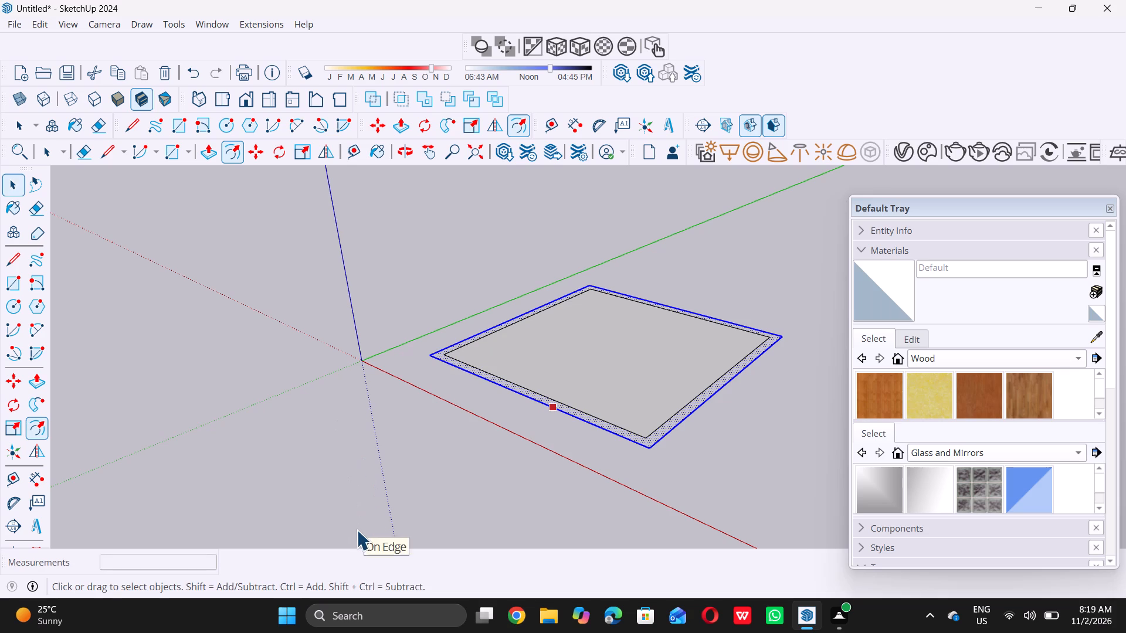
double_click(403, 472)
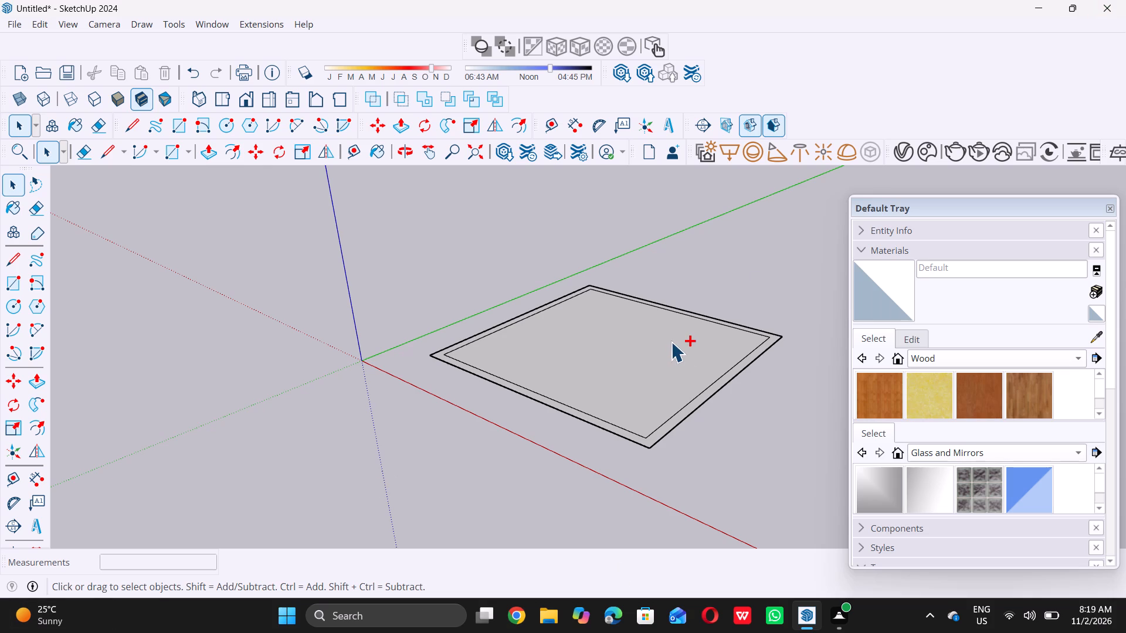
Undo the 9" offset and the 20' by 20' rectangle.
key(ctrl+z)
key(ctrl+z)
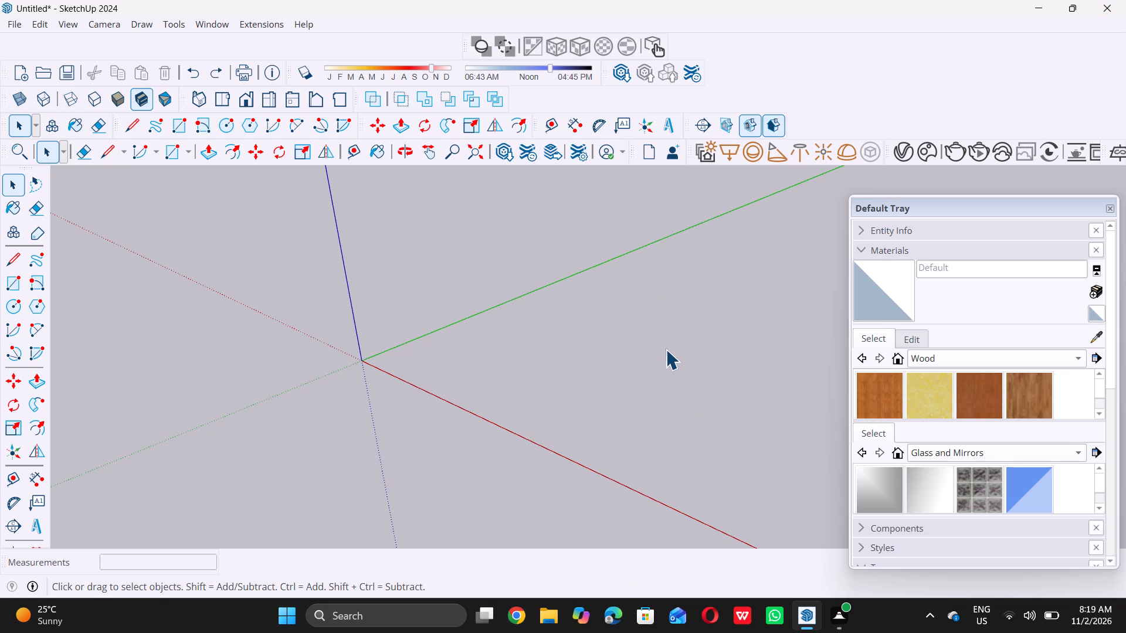
Draw a new 20' by 20' rectangle on the ground plane between the red and green axes, clear of the origin.
key(r)
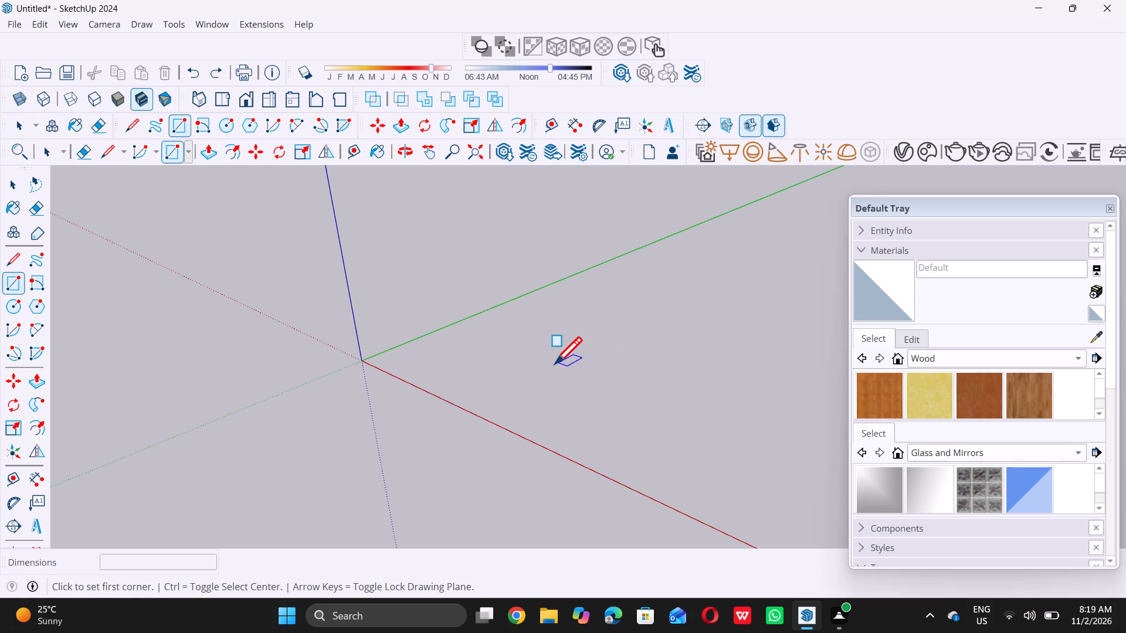
double_click(555, 363)
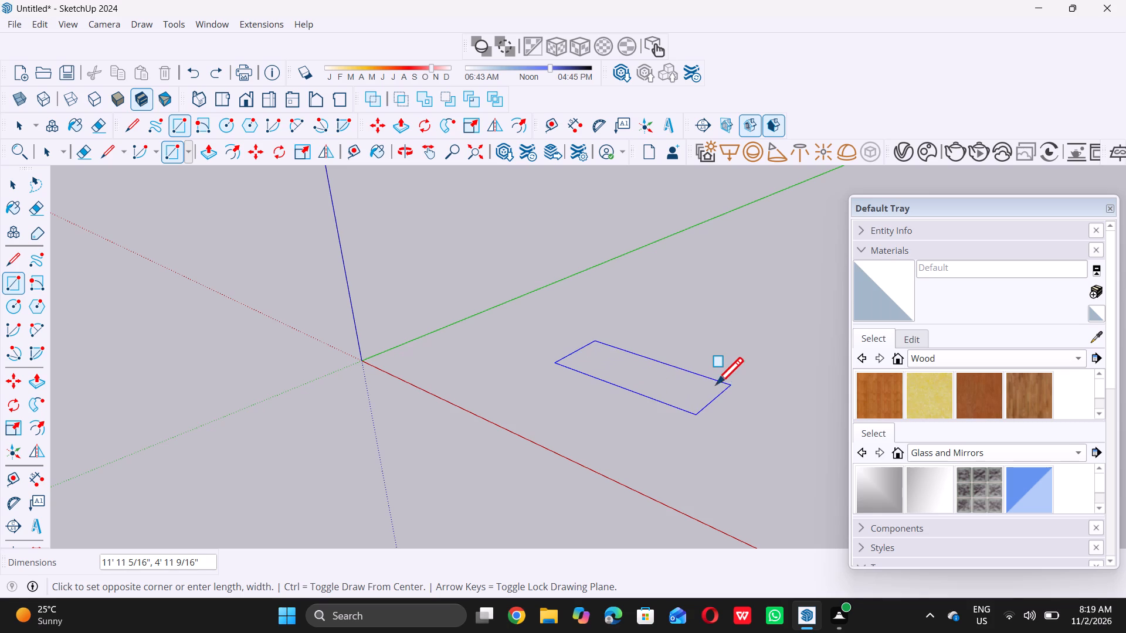
text(20)
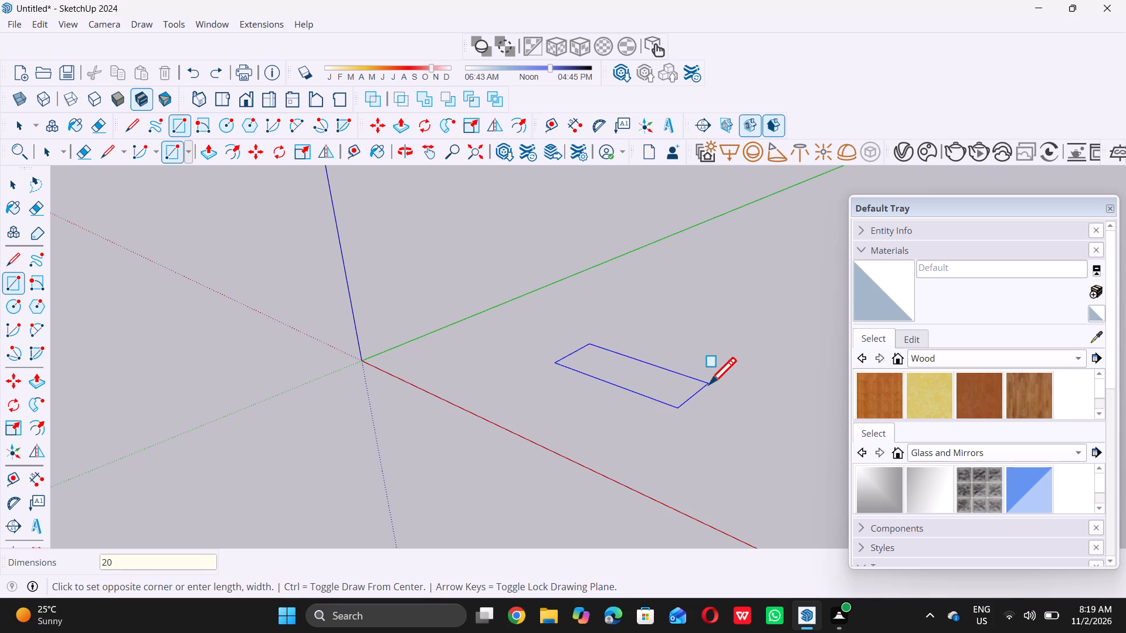
key(apostrophe)
key(comma)
text(20)
key(apostrophe)
key(Return)
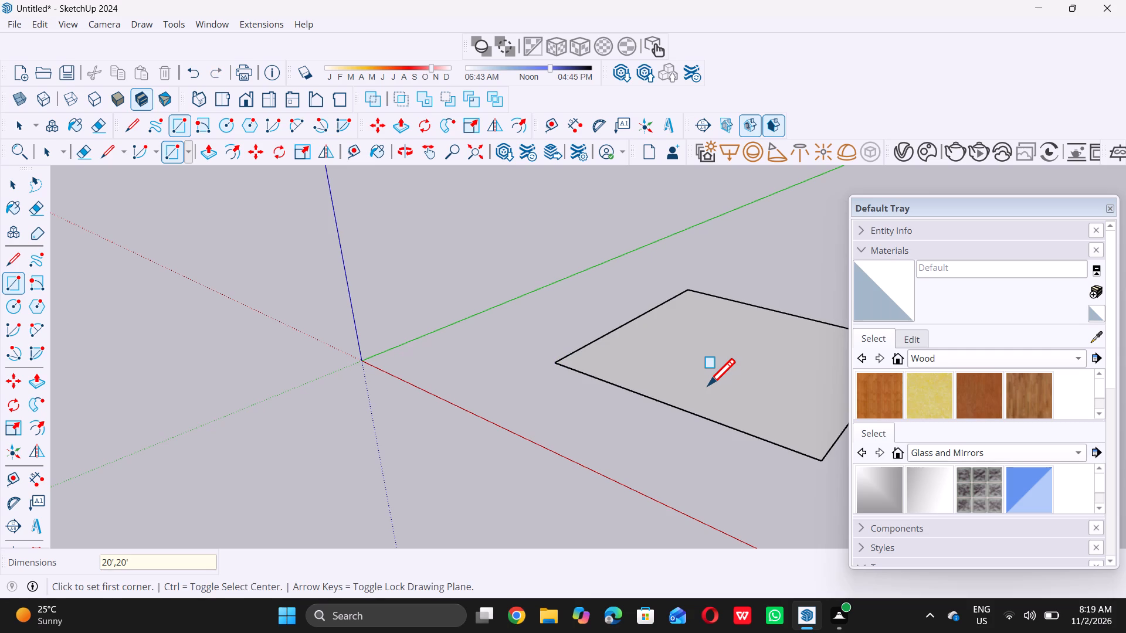
key(space)
Offset the outline of the 20' square inward by 9" and clear the selection.
scroll(550, 332, down, 7)
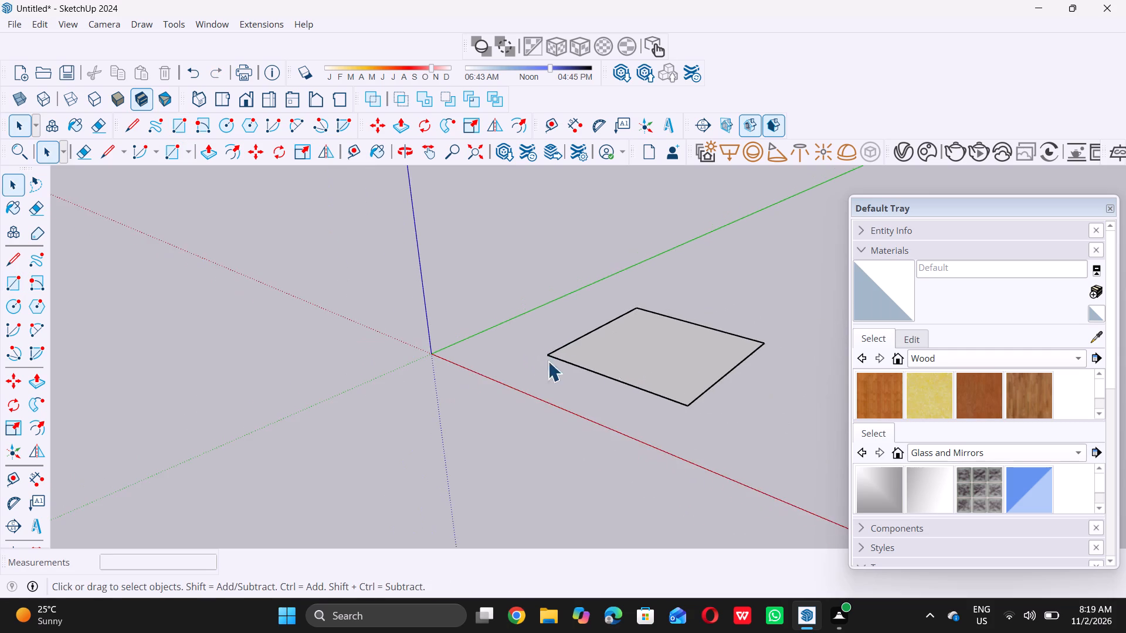
scroll(652, 352, up, 4)
scroll(593, 360, down, 5)
scroll(678, 355, up, 3)
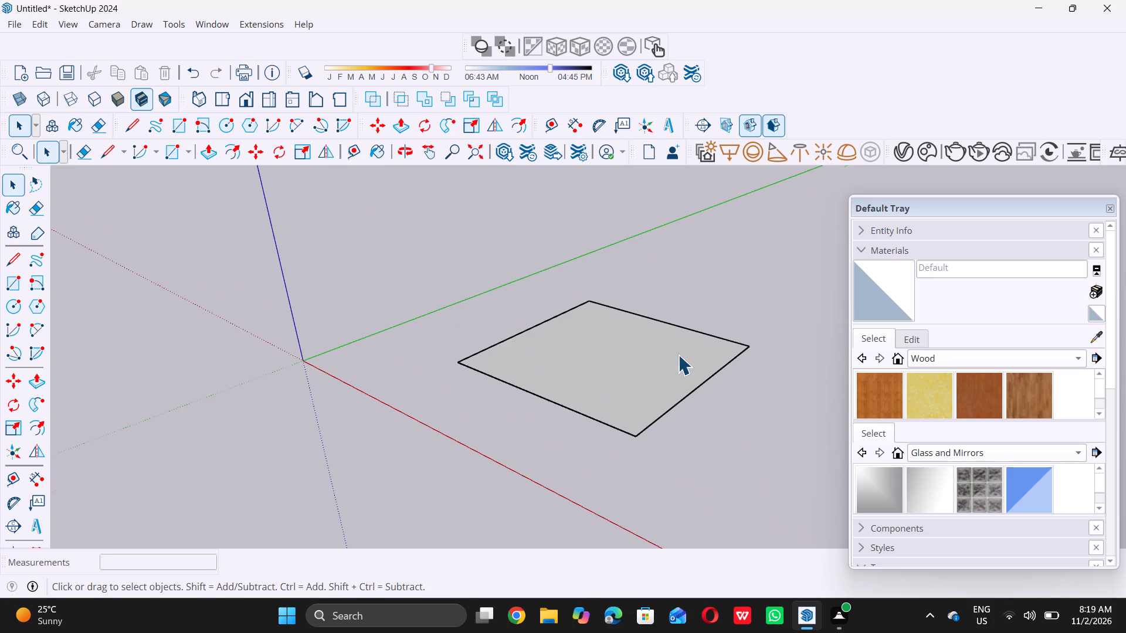
double_click(670, 358)
key(f)
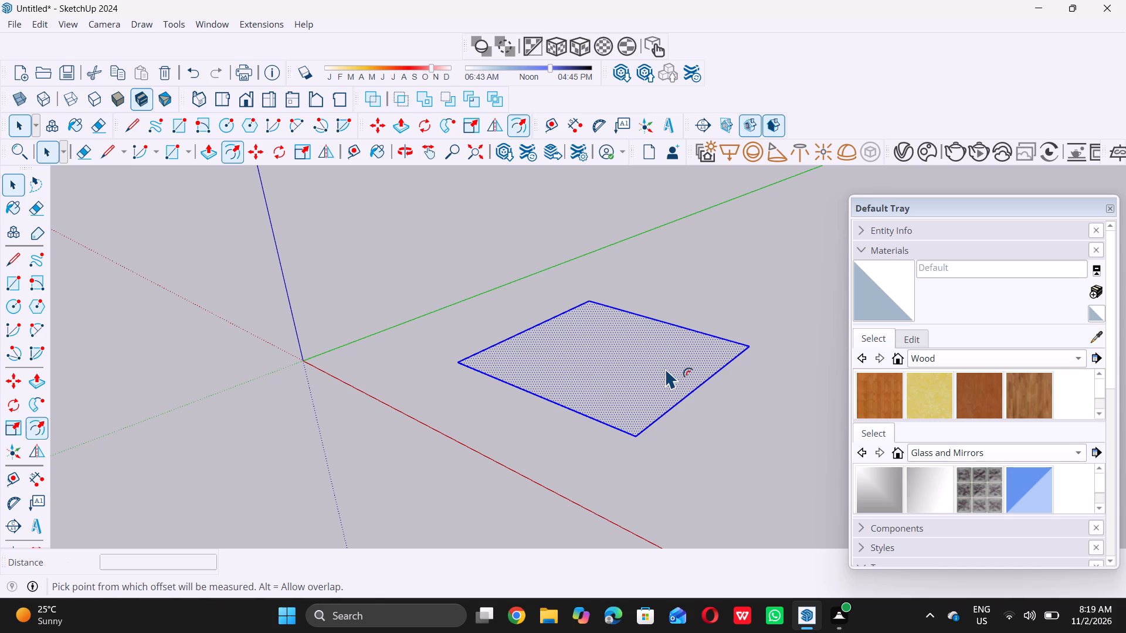
click(665, 368)
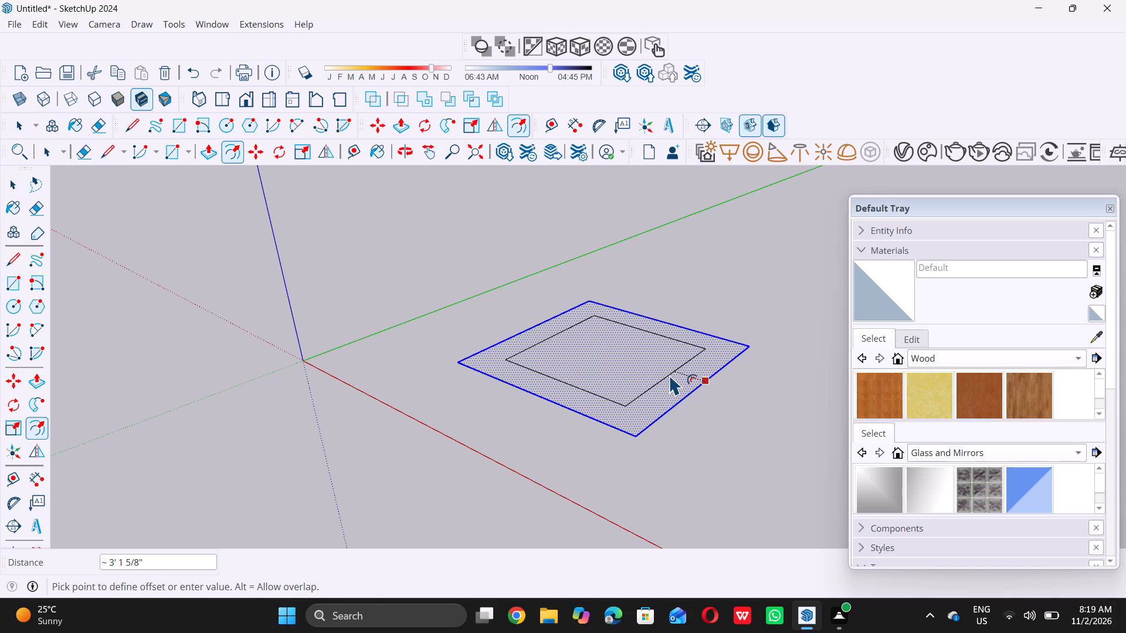
key(9)
key(shift+quotedbl)
key(Return)
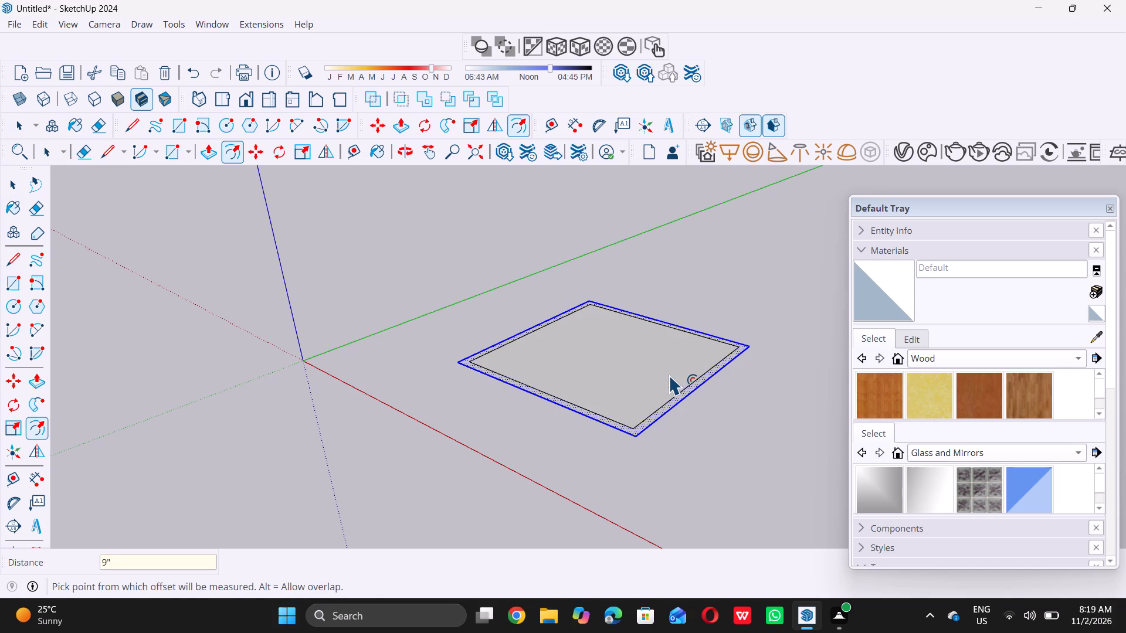
key(space)
double_click(544, 430)
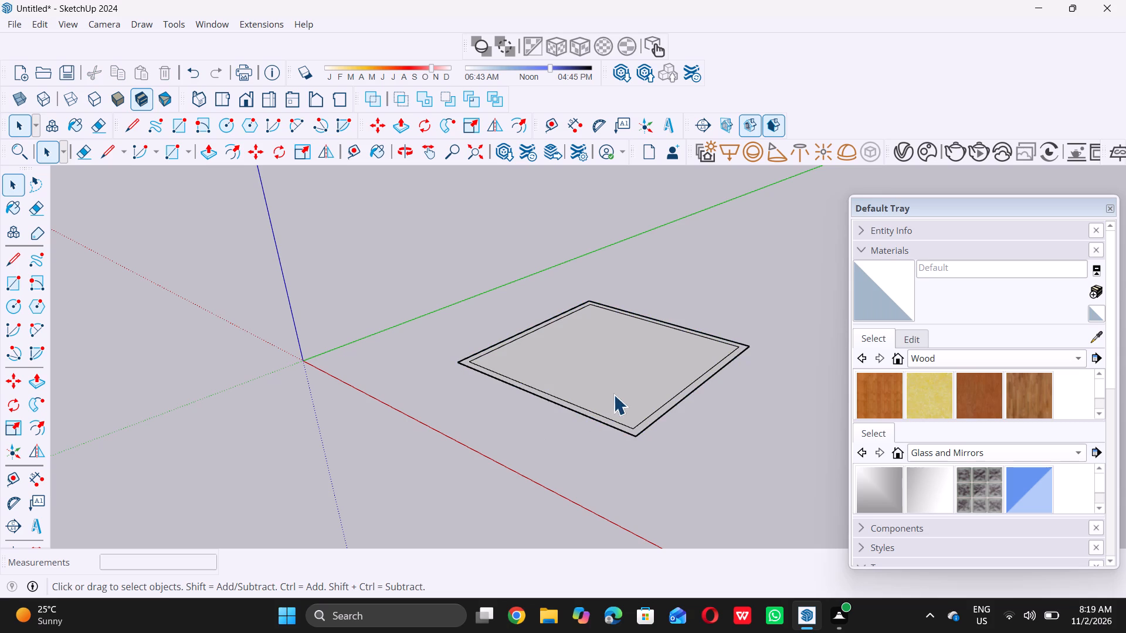
Push/Pull the 9" border face between the two outlines up 10' to raise the room's walls.
scroll(584, 420, up, 14)
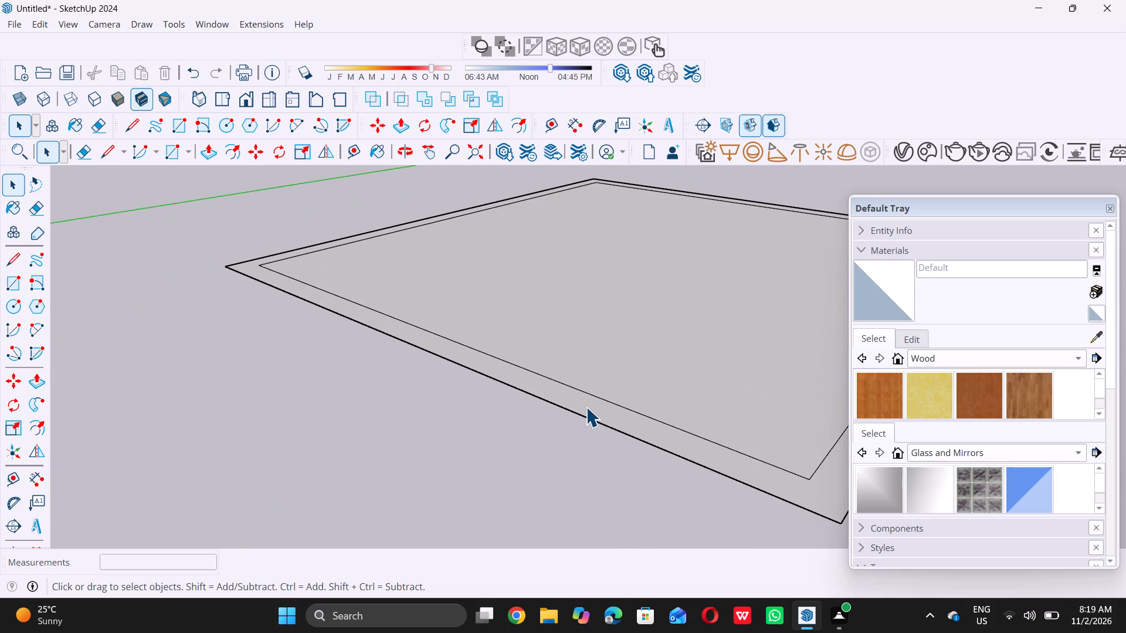
double_click(586, 407)
double_click(469, 437)
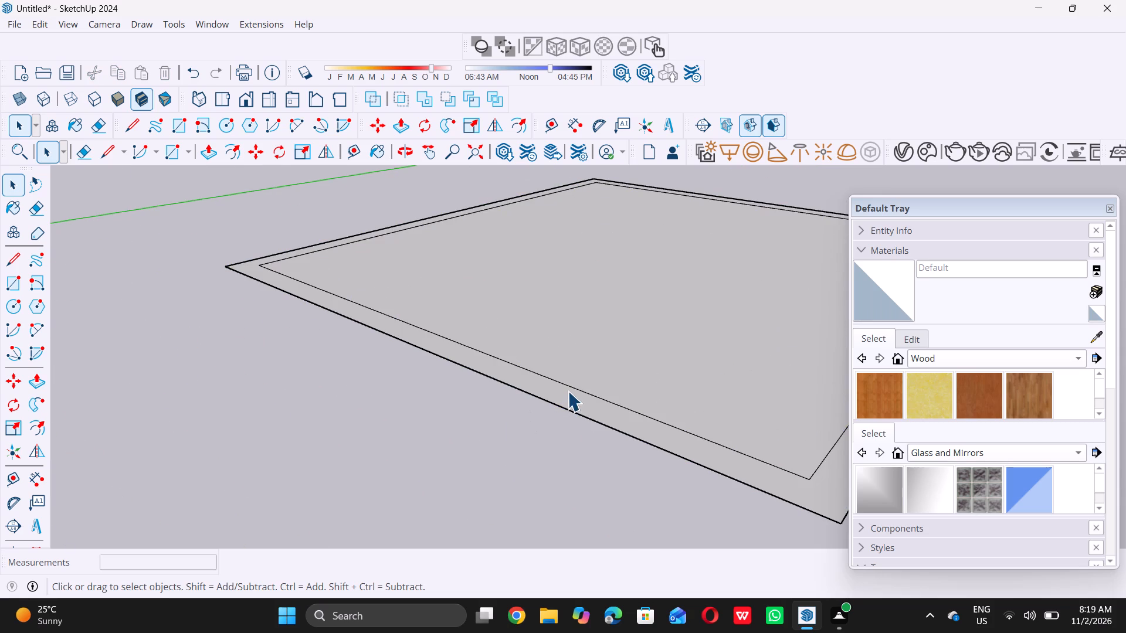
click(568, 391)
key(p)
double_click(567, 392)
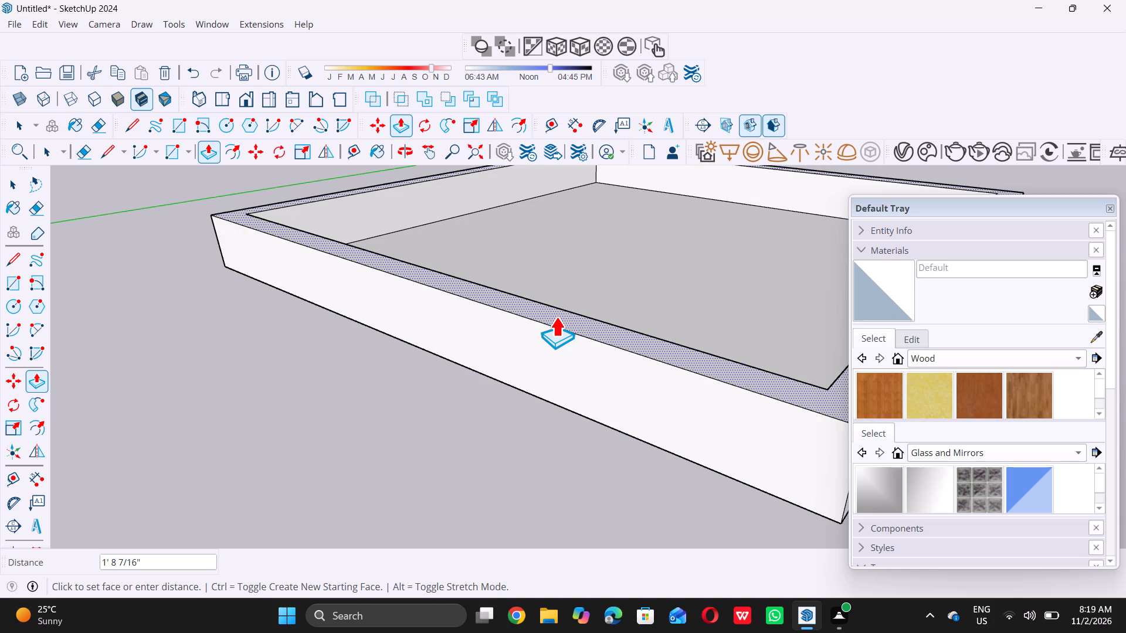
text(10)
key(apostrophe)
key(Return)
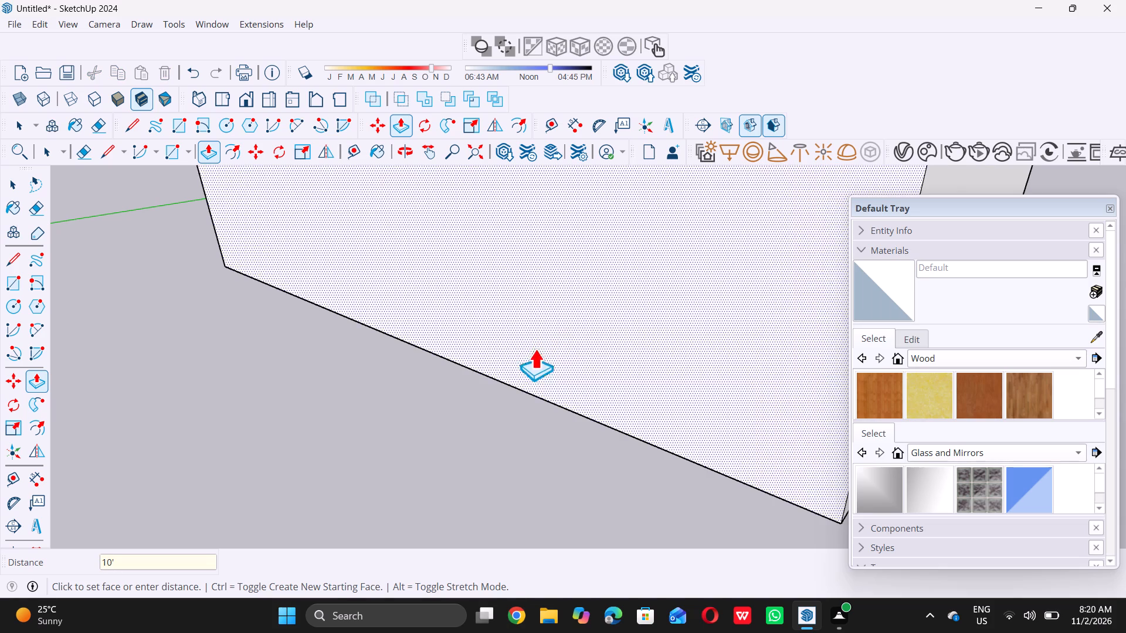
scroll(533, 359, down, 6)
scroll(500, 421, down, 9)
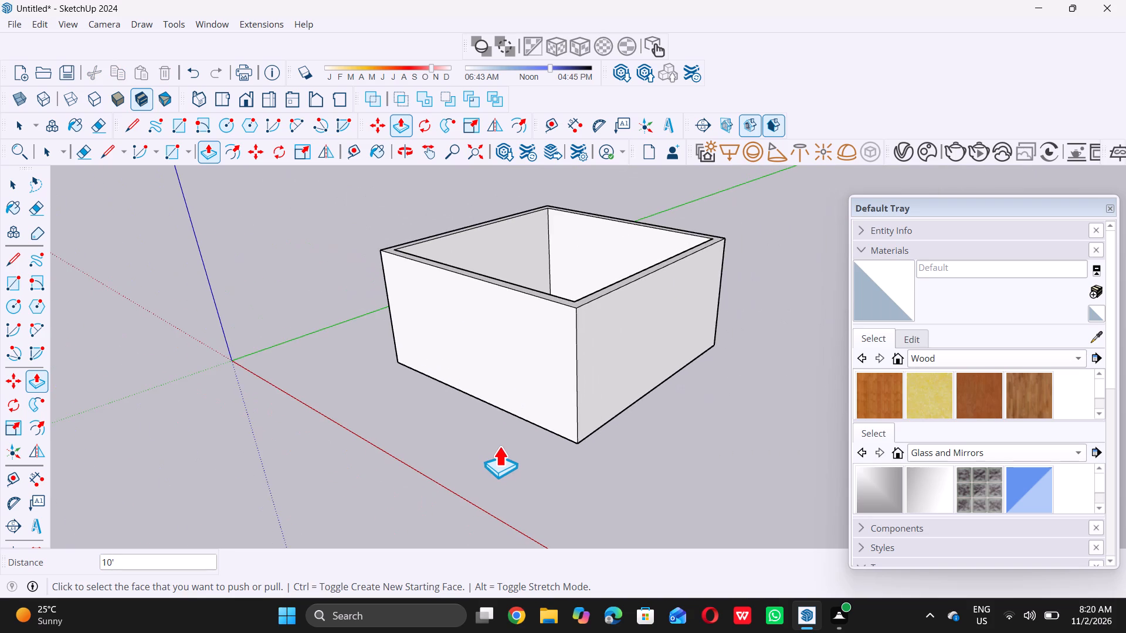
key(space)
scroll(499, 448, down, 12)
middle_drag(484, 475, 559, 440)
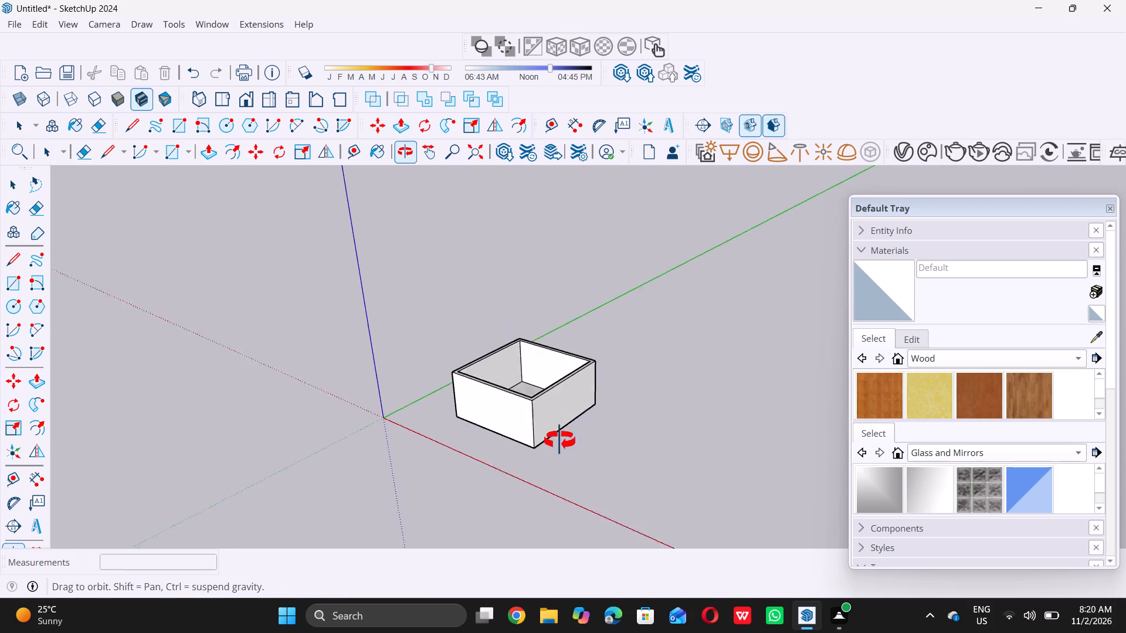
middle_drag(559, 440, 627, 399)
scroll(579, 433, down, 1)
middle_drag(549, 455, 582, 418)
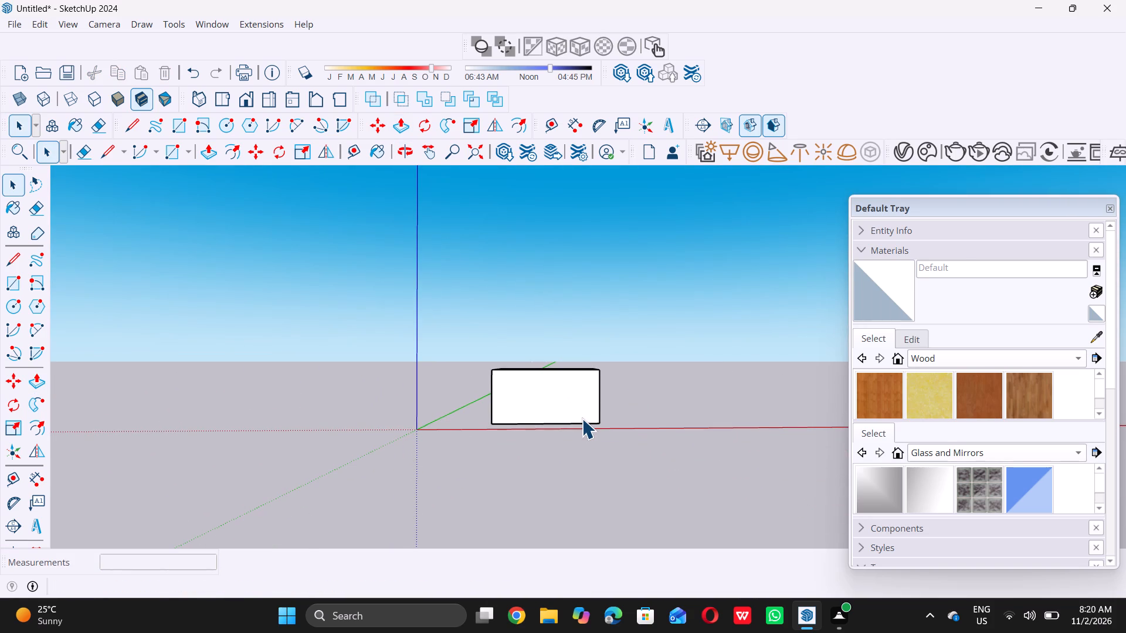
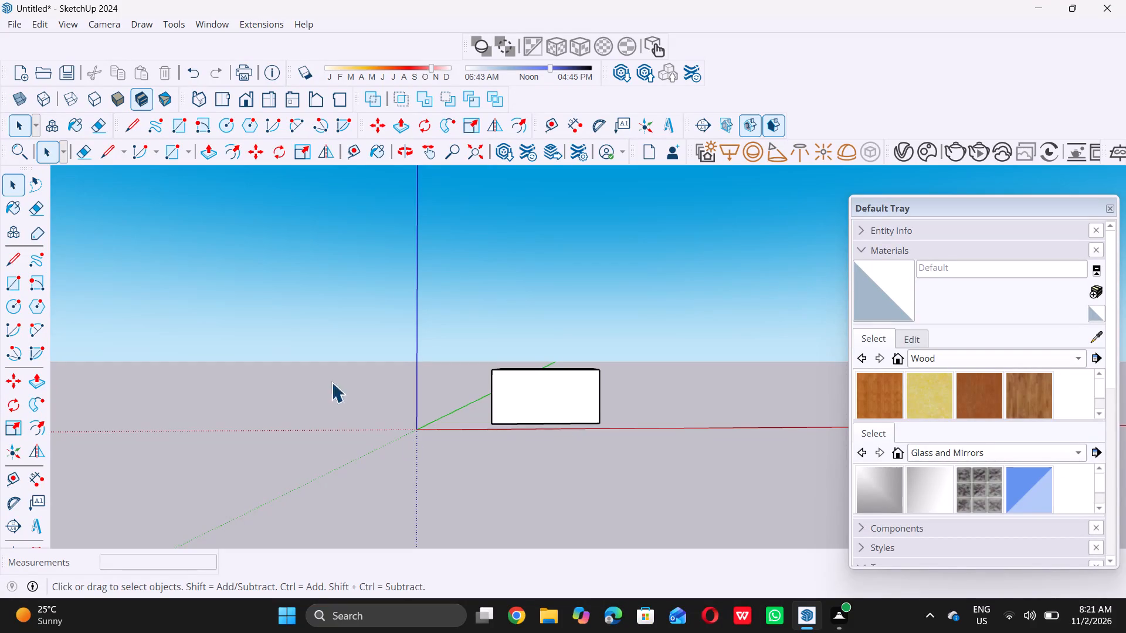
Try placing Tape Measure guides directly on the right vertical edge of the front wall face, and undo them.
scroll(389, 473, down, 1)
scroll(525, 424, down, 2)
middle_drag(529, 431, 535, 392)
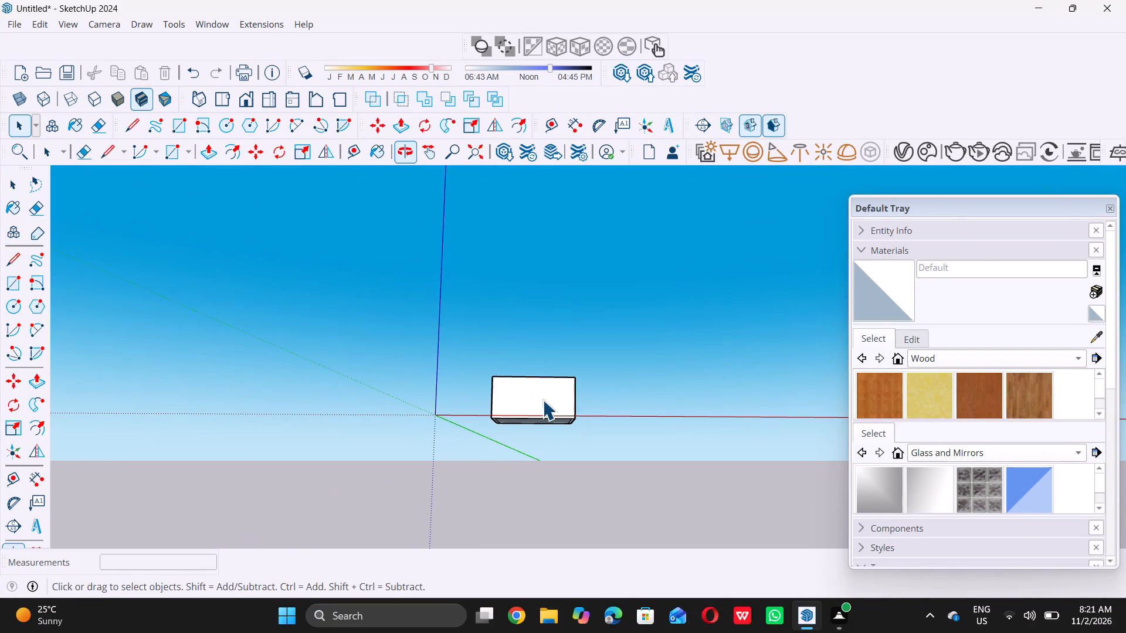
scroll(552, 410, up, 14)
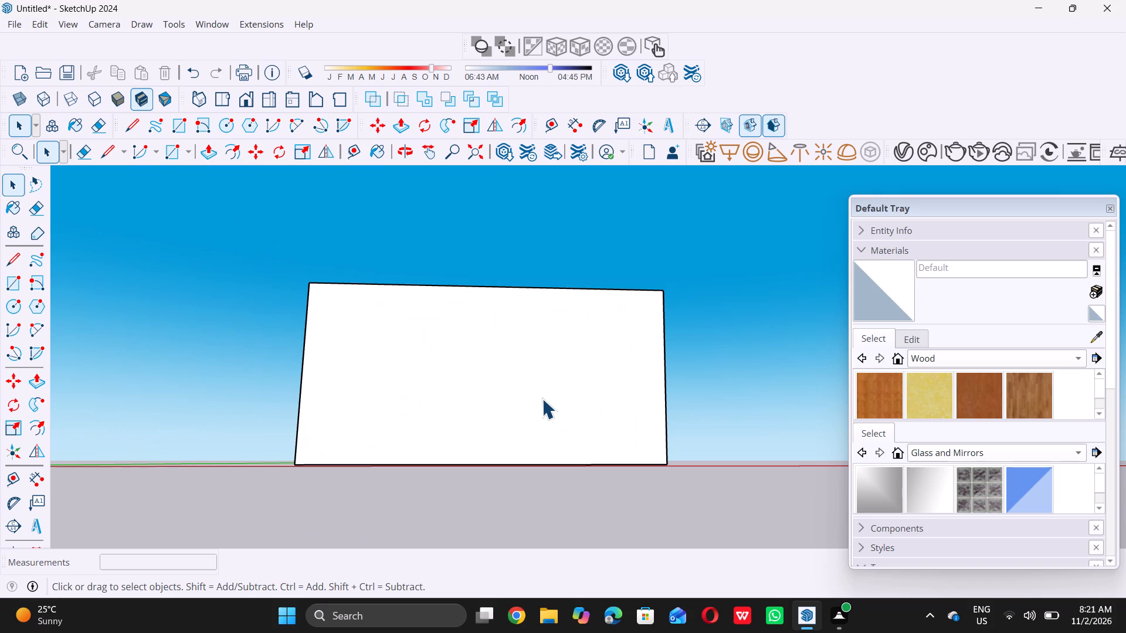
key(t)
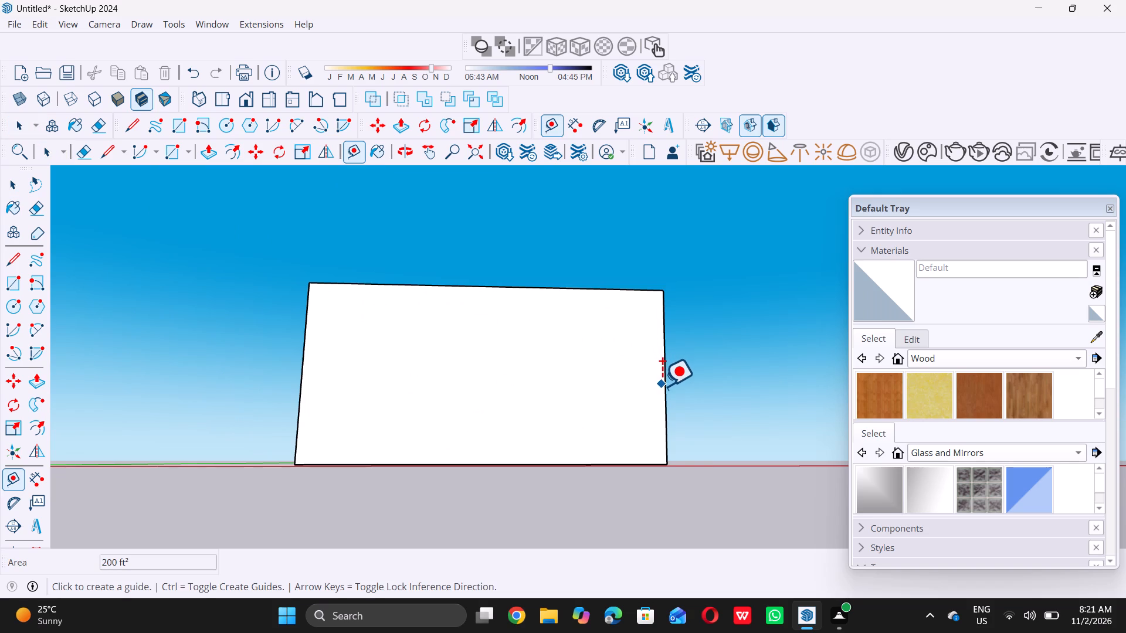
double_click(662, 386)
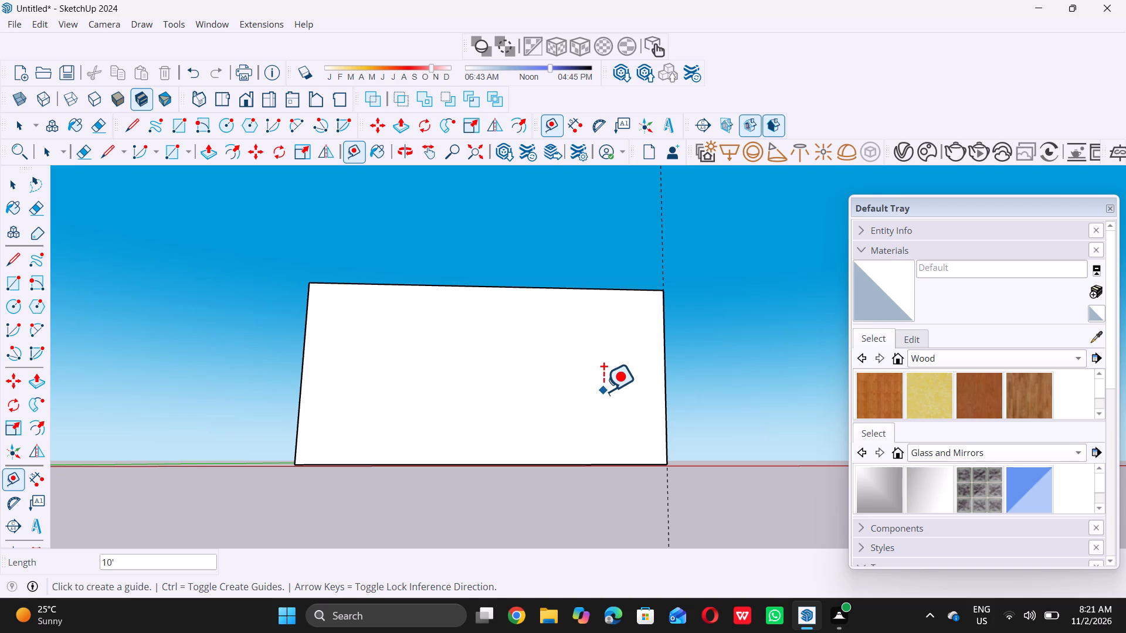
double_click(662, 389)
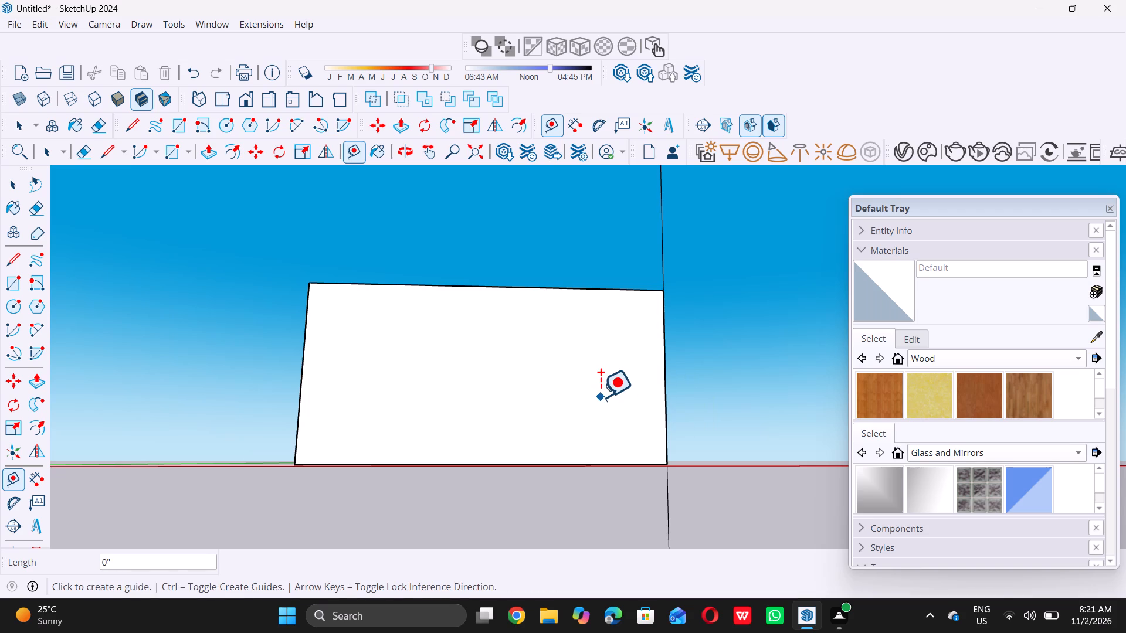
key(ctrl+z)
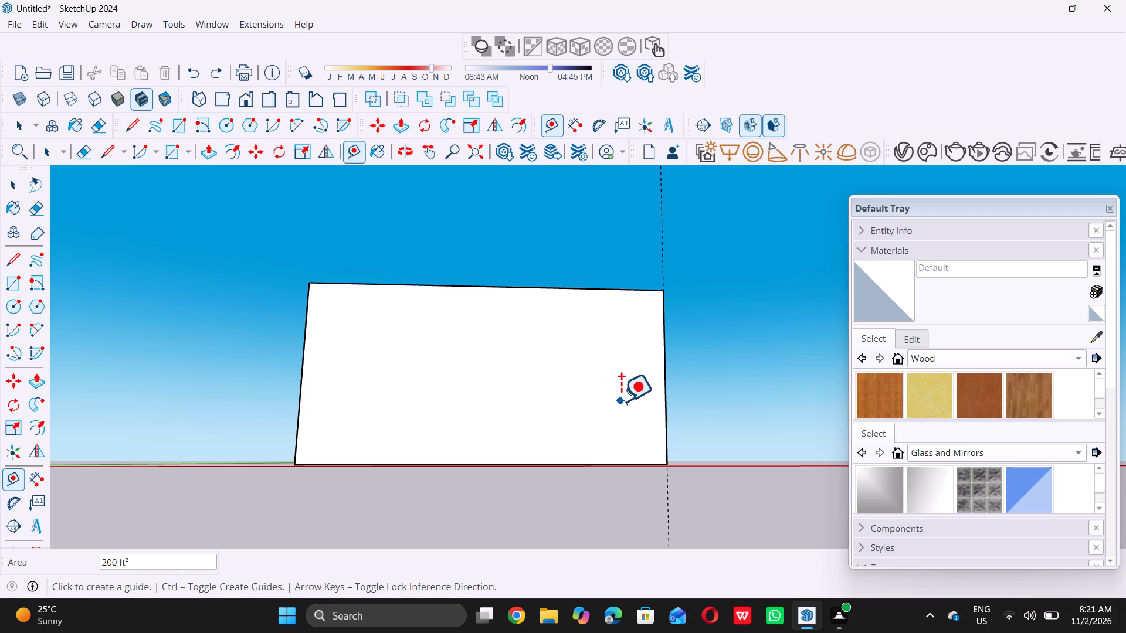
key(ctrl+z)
Place a vertical guide 1' in from the right edge of the front wall face.
click(667, 386)
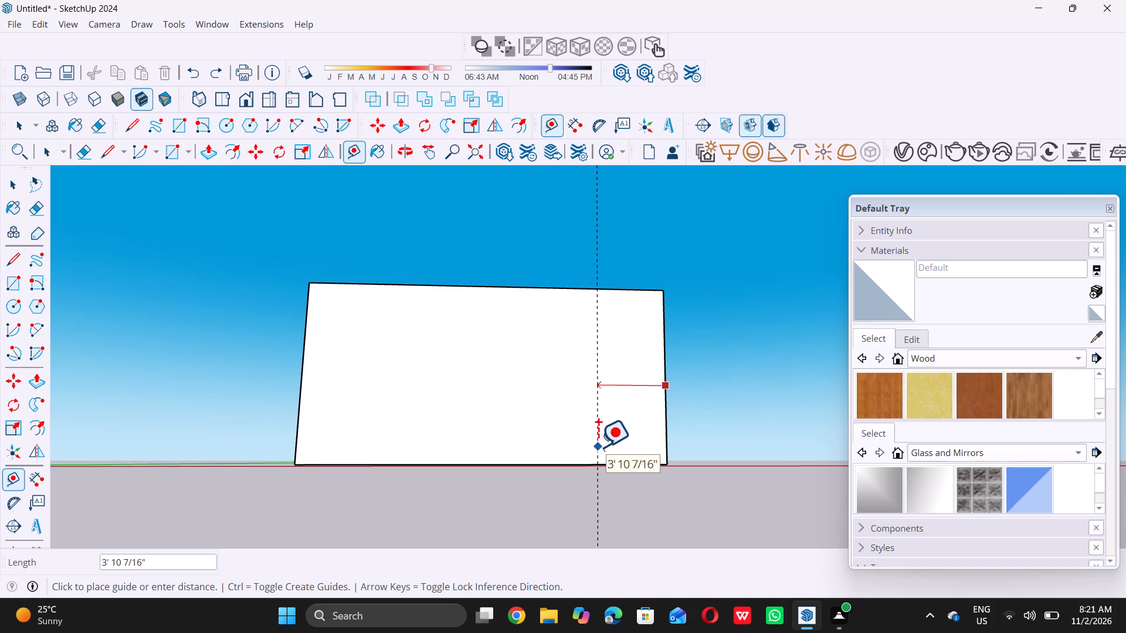
key(1)
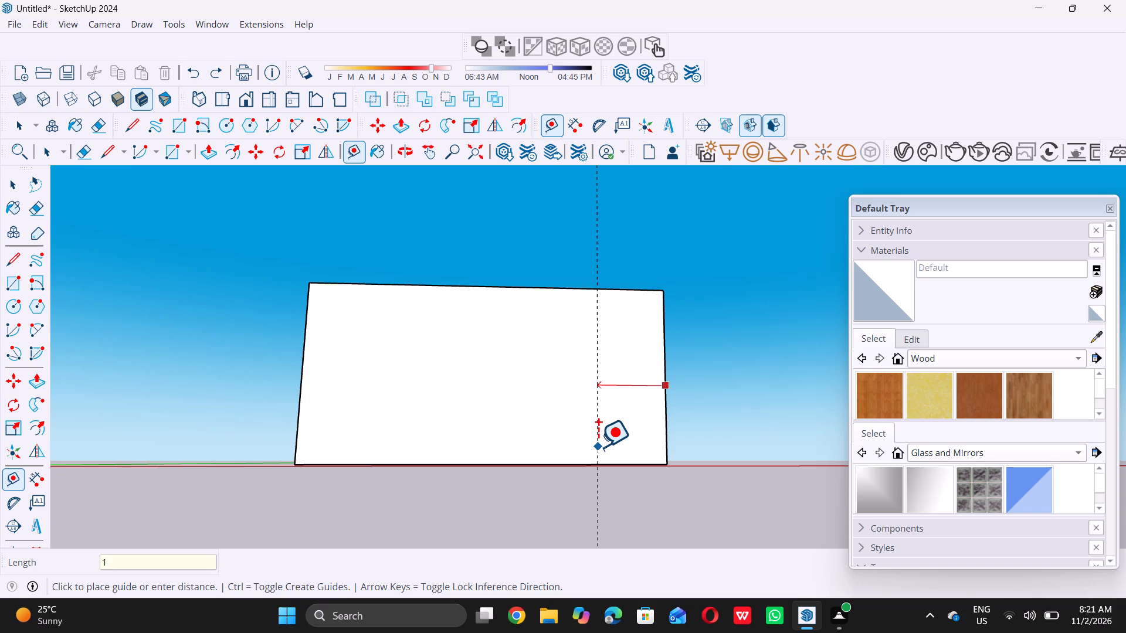
key(apostrophe)
key(Return)
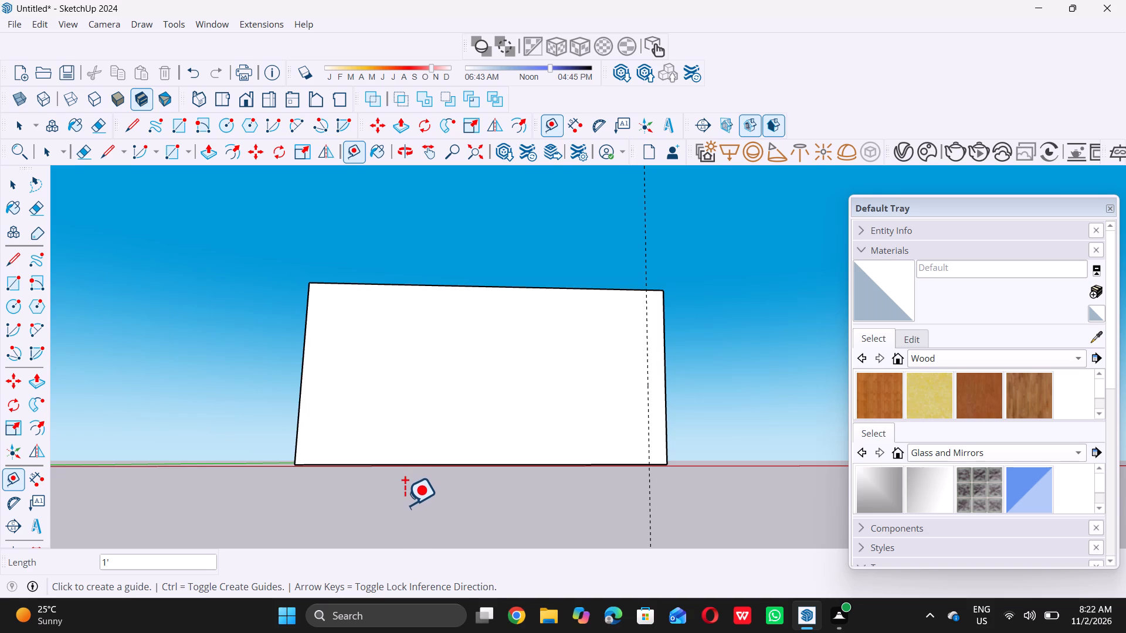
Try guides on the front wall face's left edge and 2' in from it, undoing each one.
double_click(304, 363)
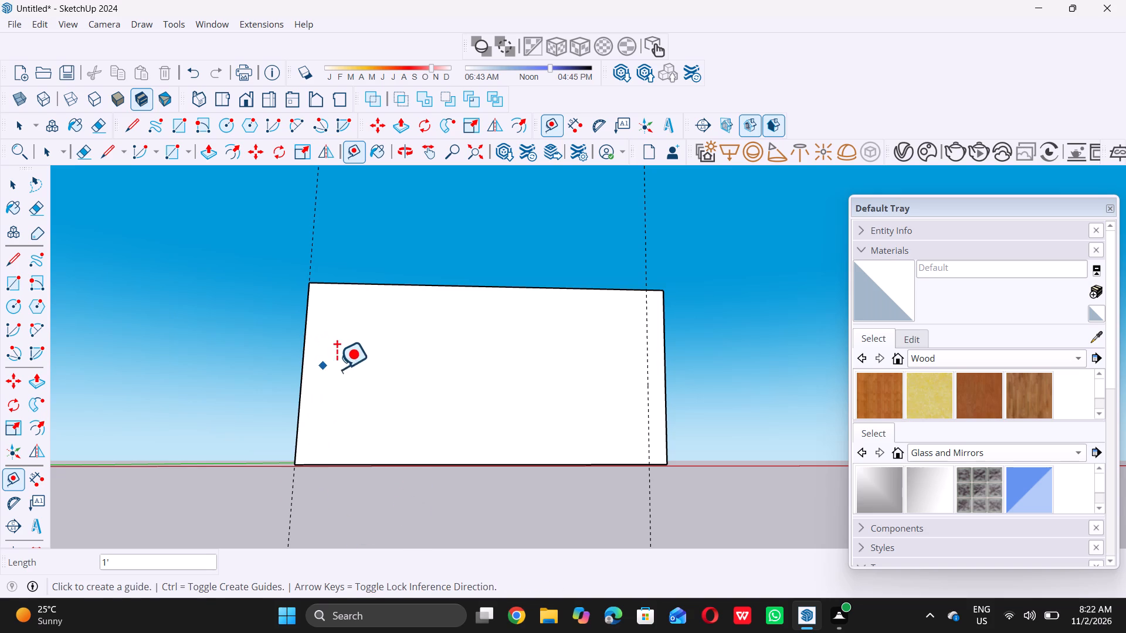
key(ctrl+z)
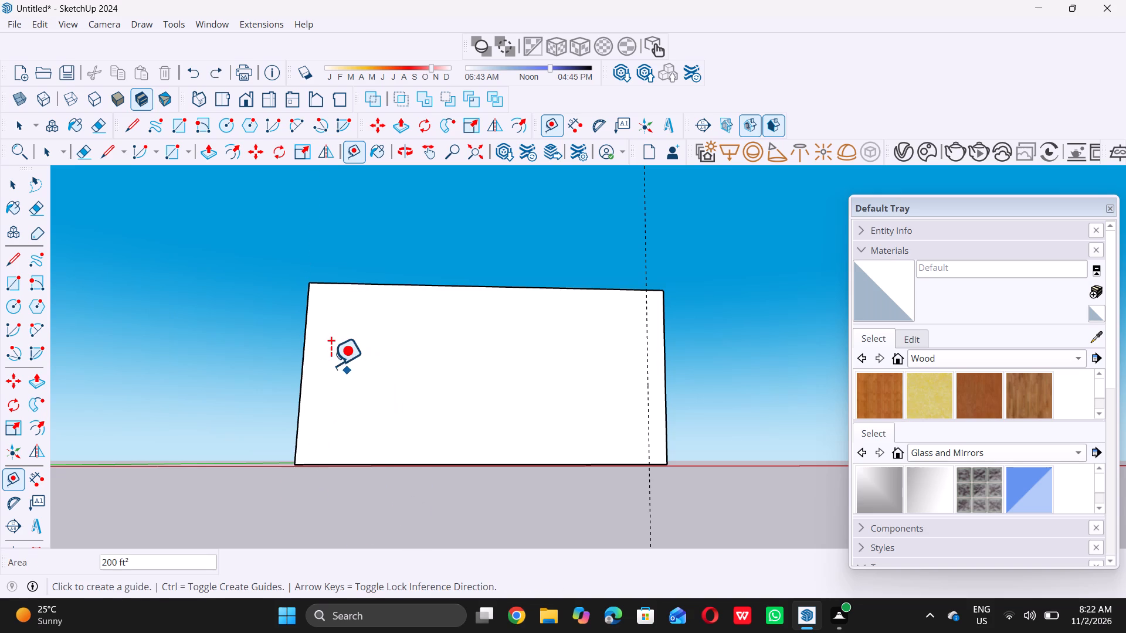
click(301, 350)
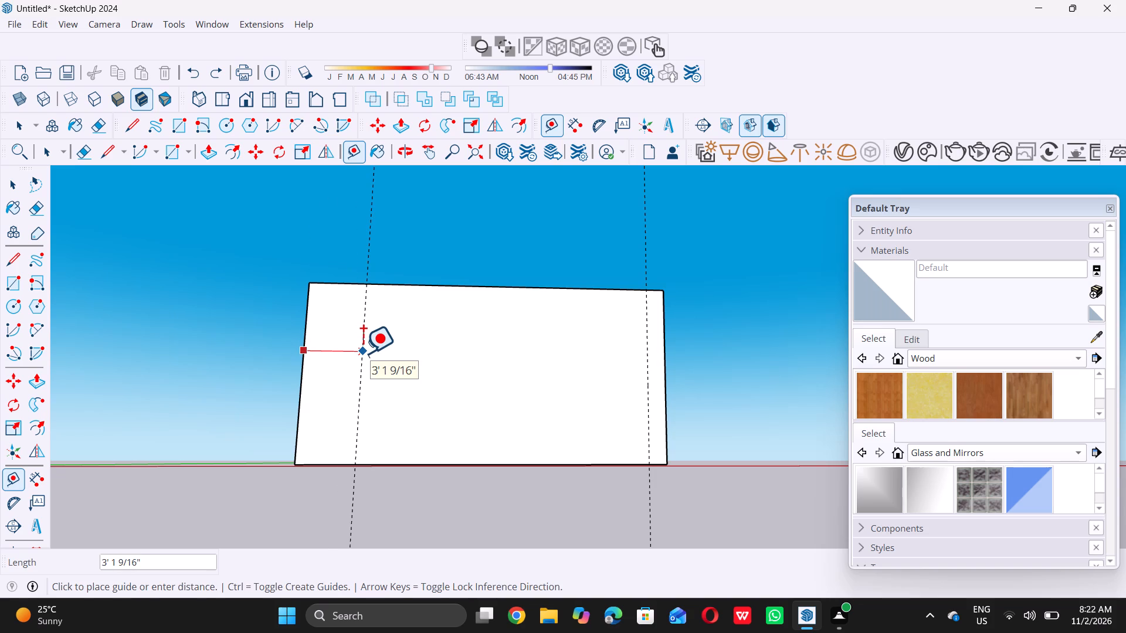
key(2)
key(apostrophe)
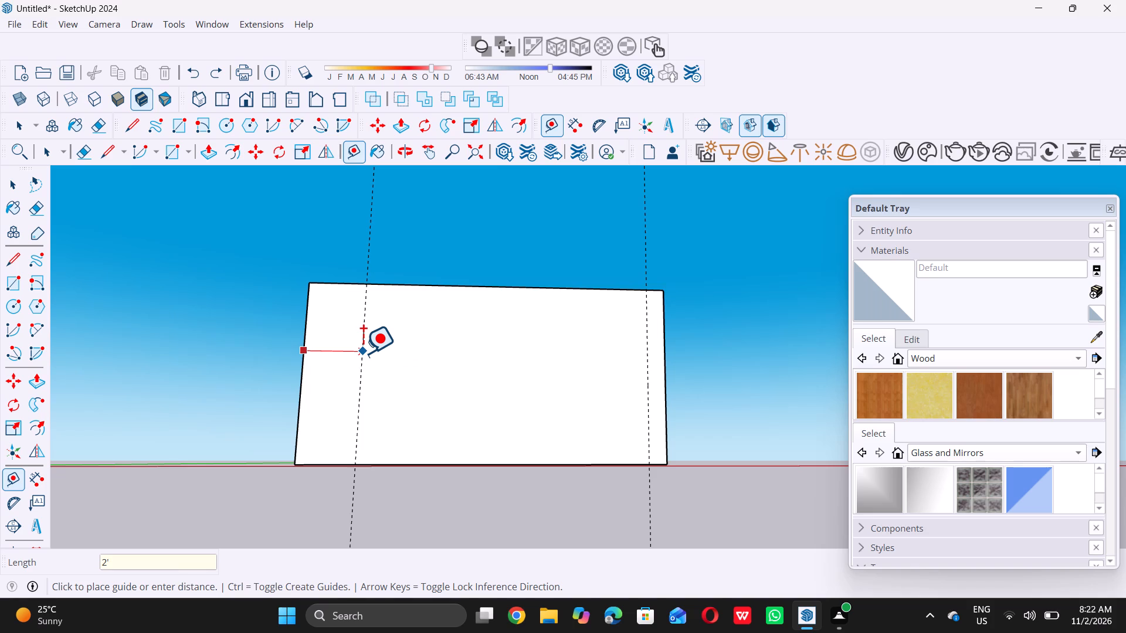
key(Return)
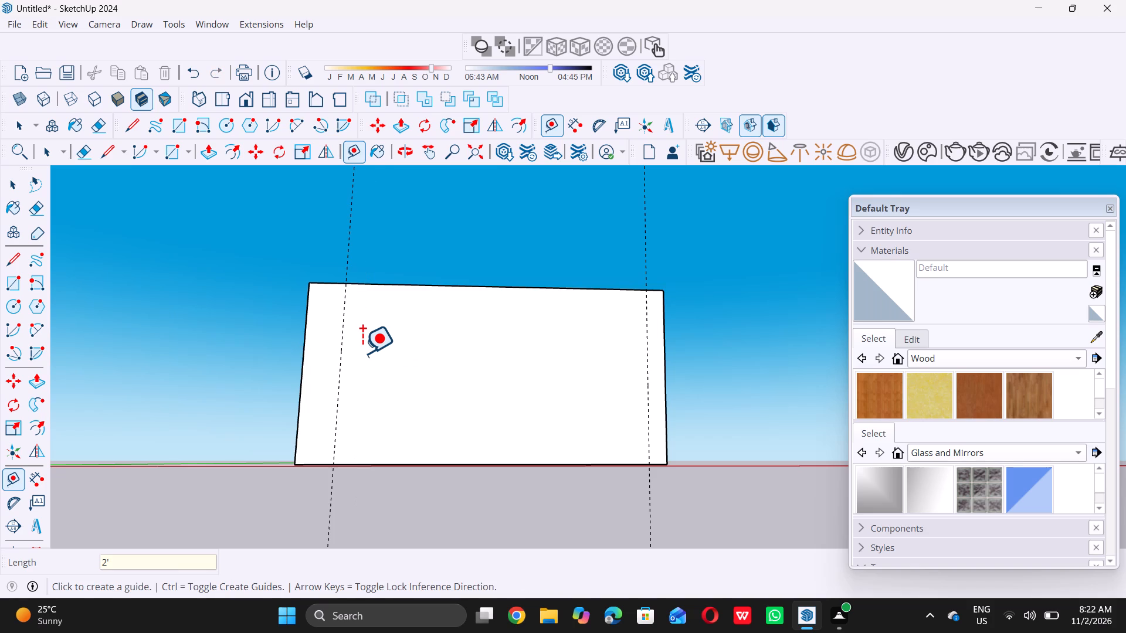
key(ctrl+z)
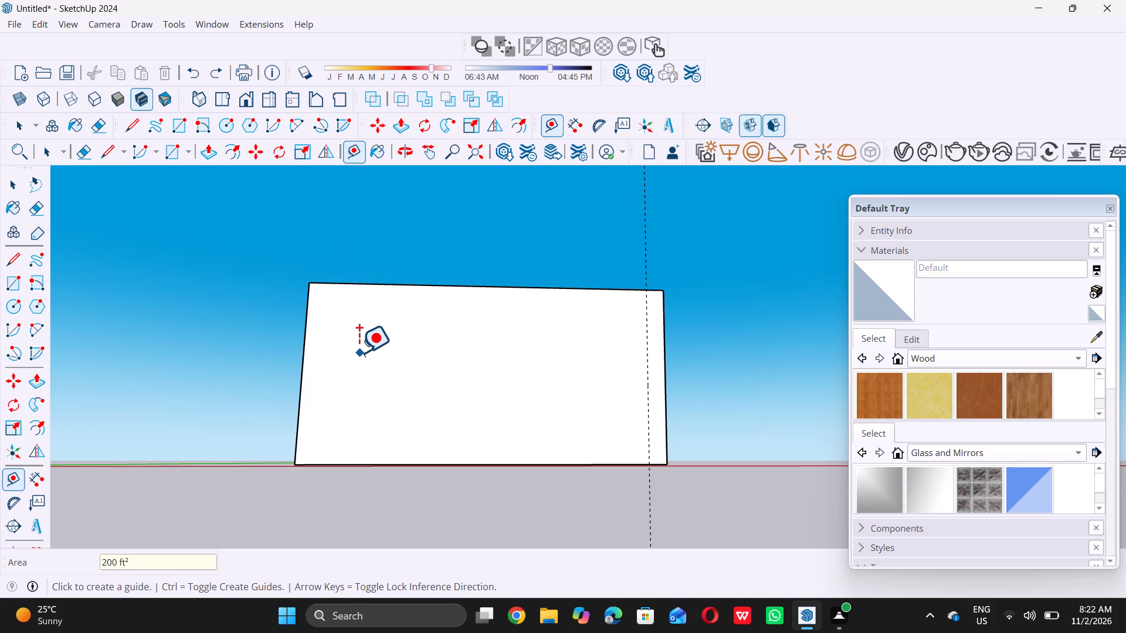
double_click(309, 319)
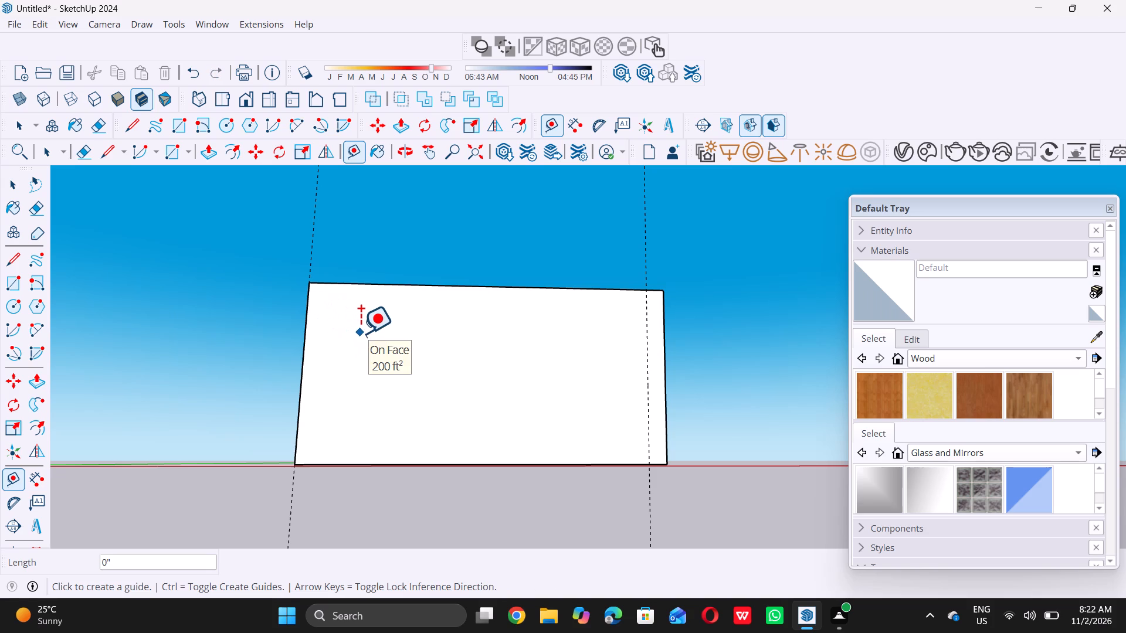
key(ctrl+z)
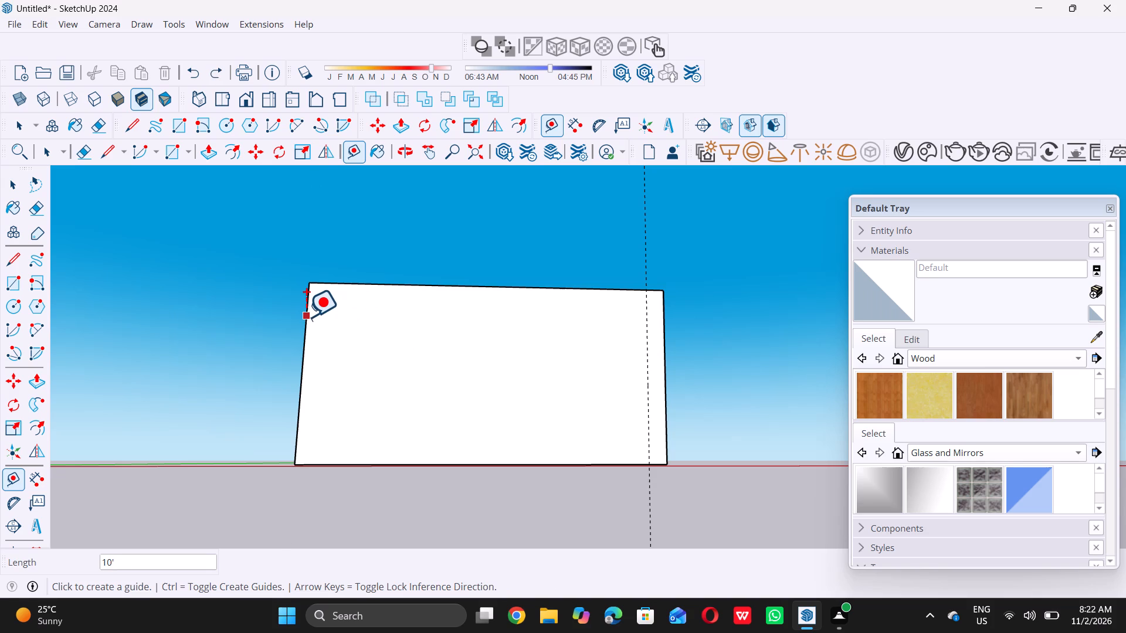
Place a vertical guide 1' in from the left edge of the front wall face.
click(306, 316)
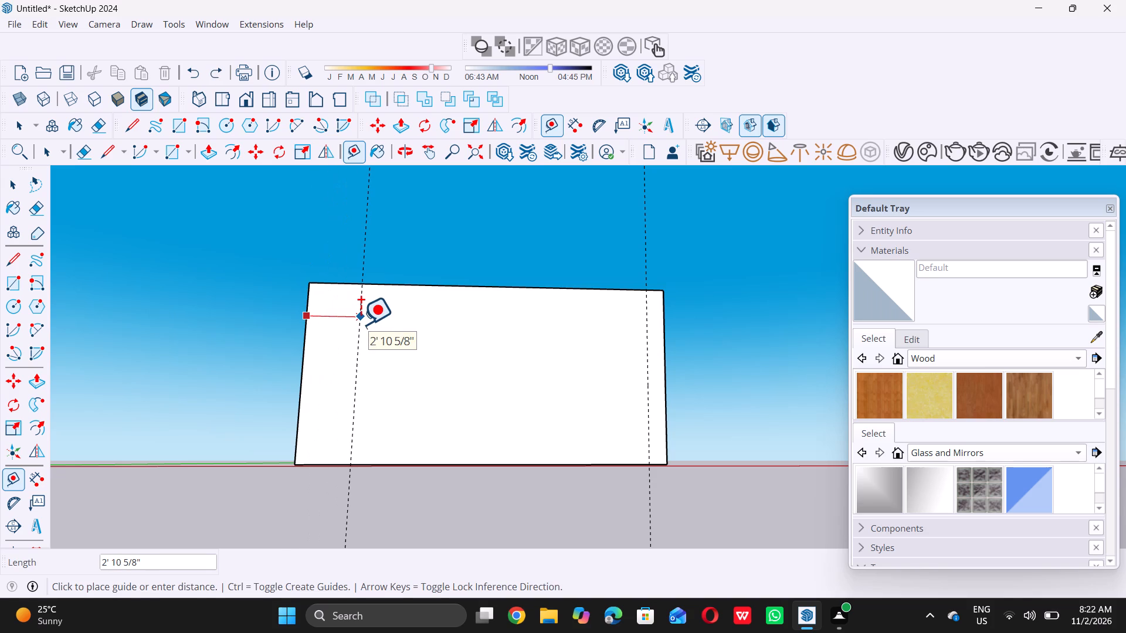
key(1)
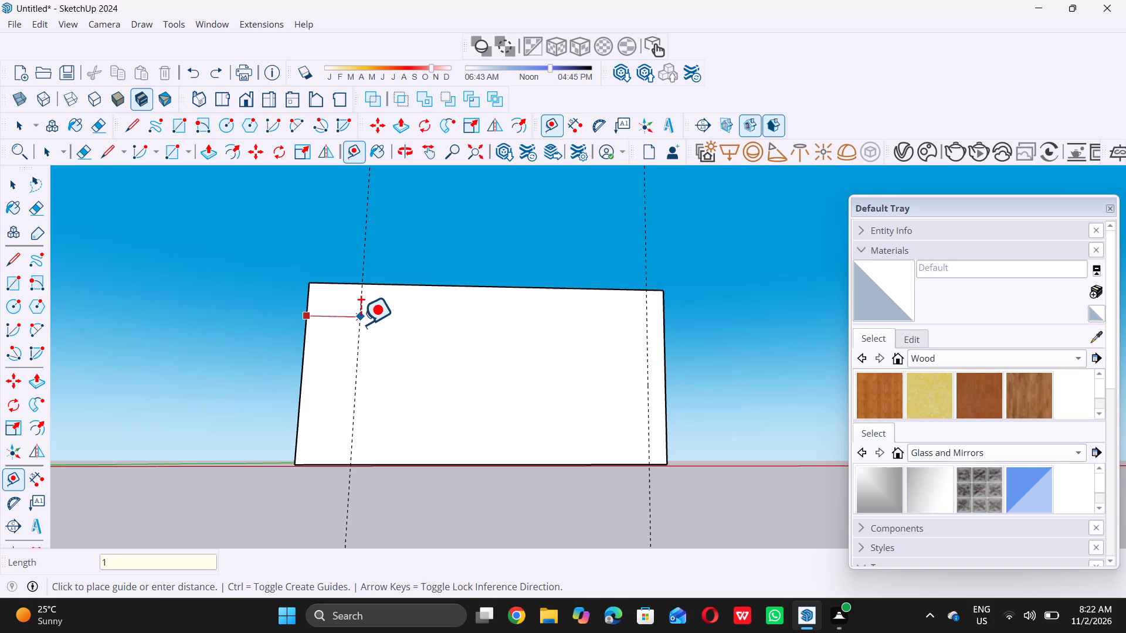
key(apostrophe)
key(Return)
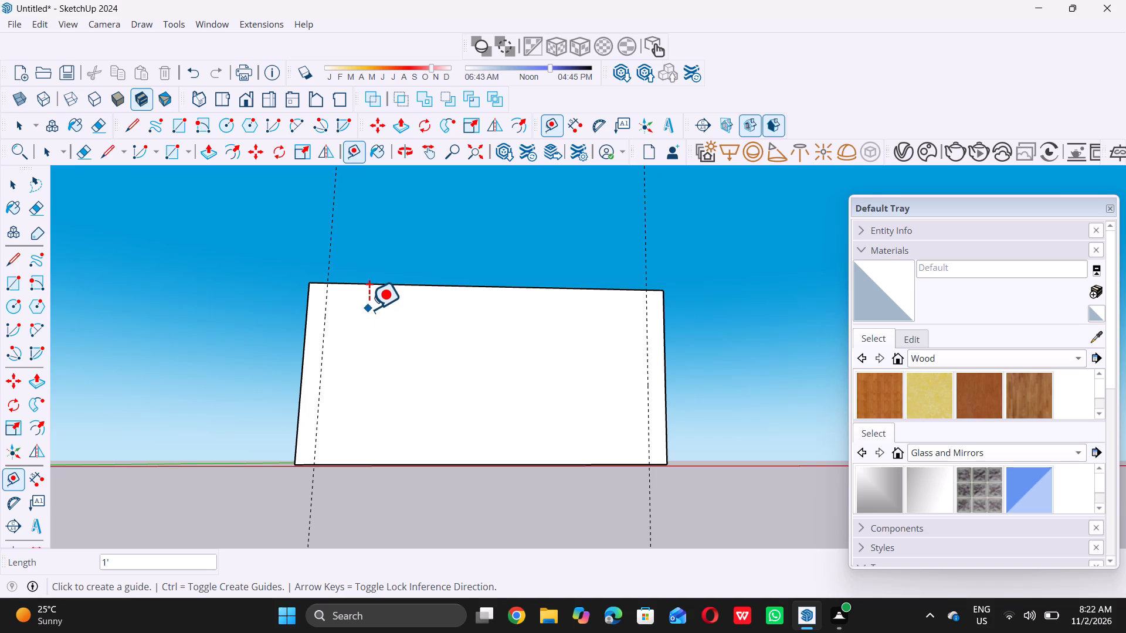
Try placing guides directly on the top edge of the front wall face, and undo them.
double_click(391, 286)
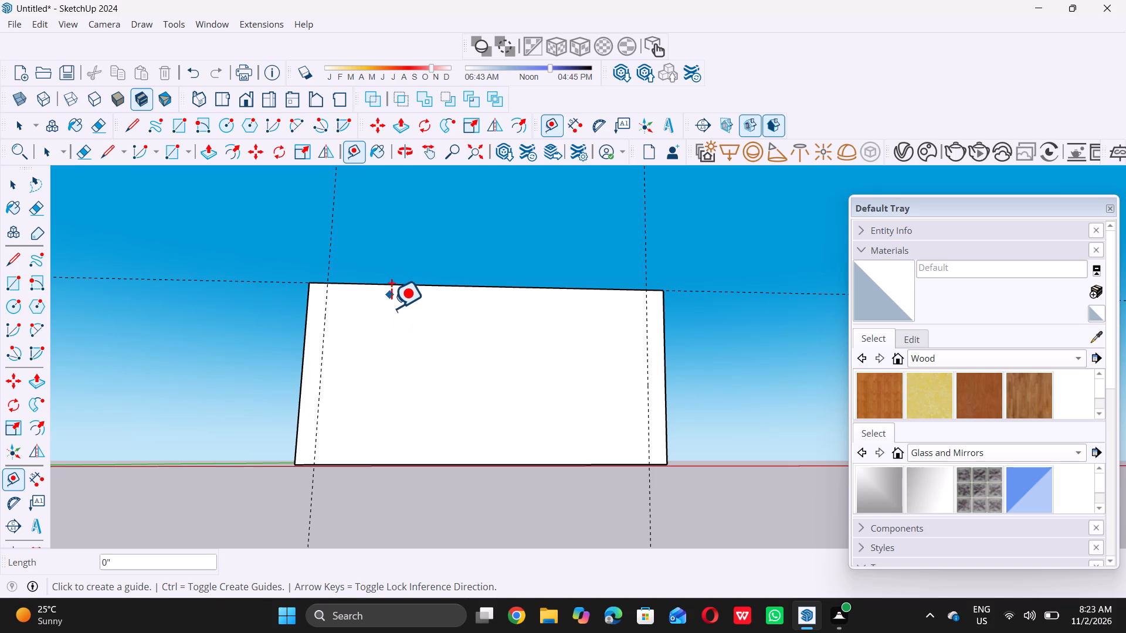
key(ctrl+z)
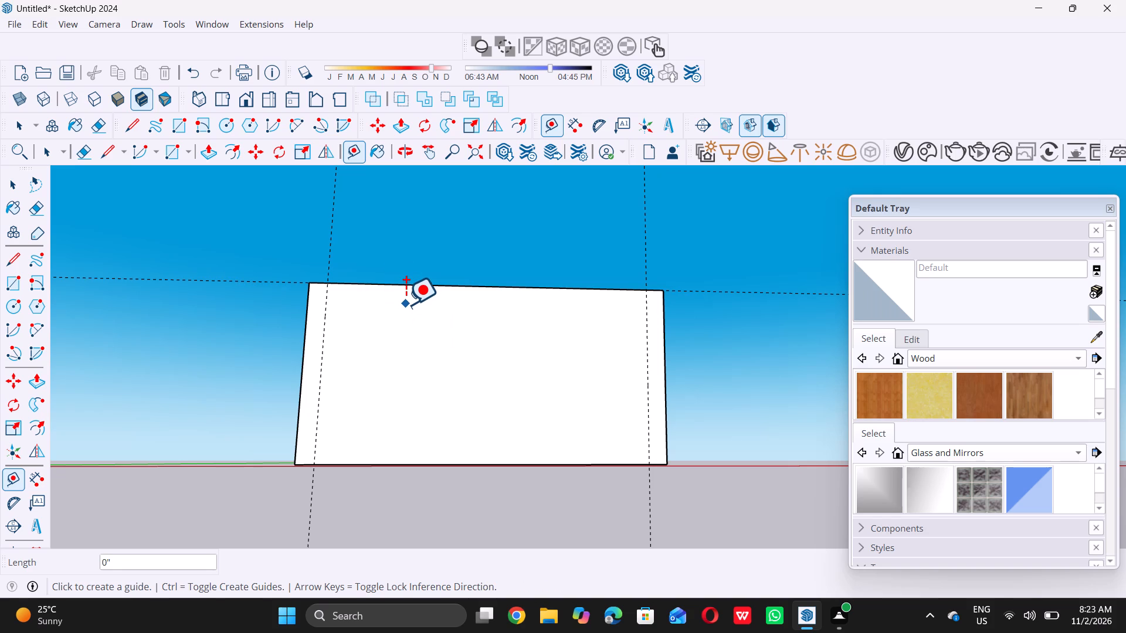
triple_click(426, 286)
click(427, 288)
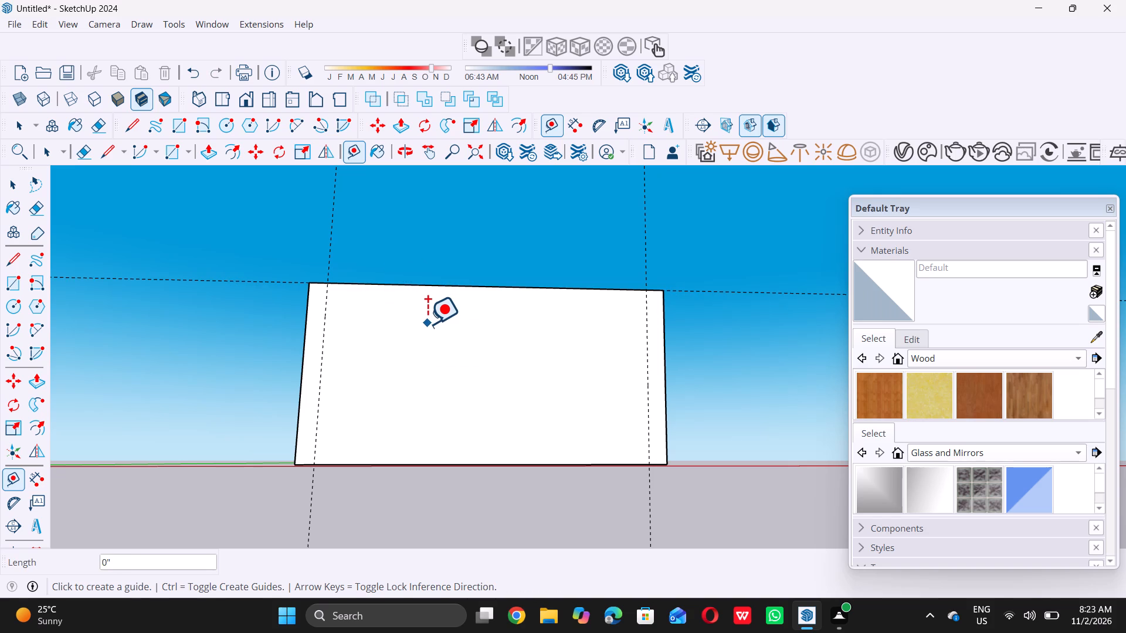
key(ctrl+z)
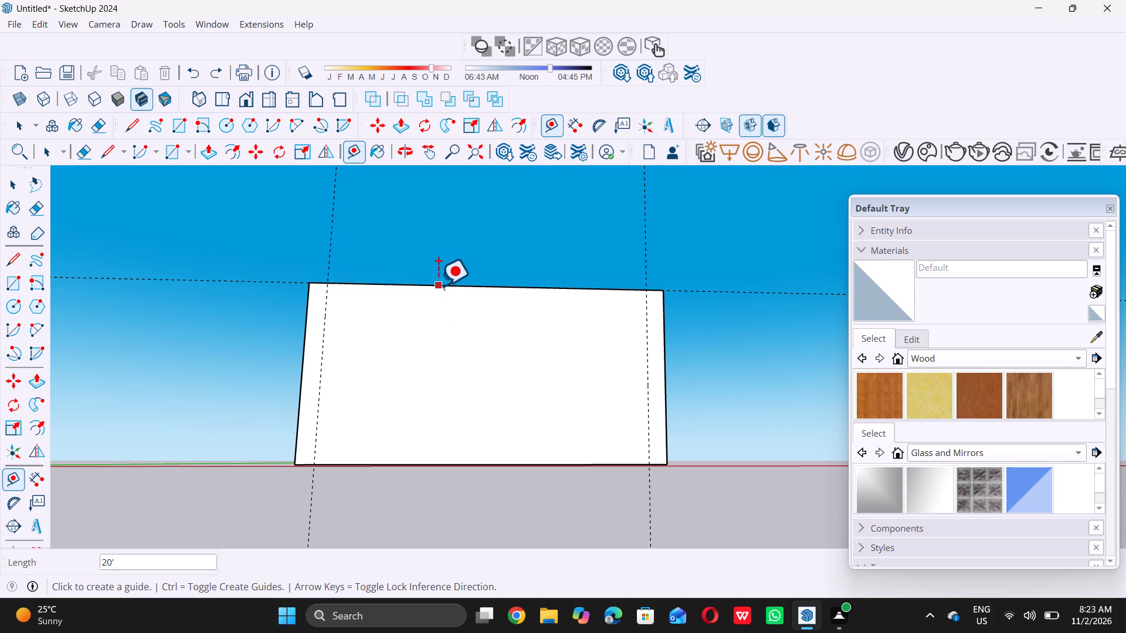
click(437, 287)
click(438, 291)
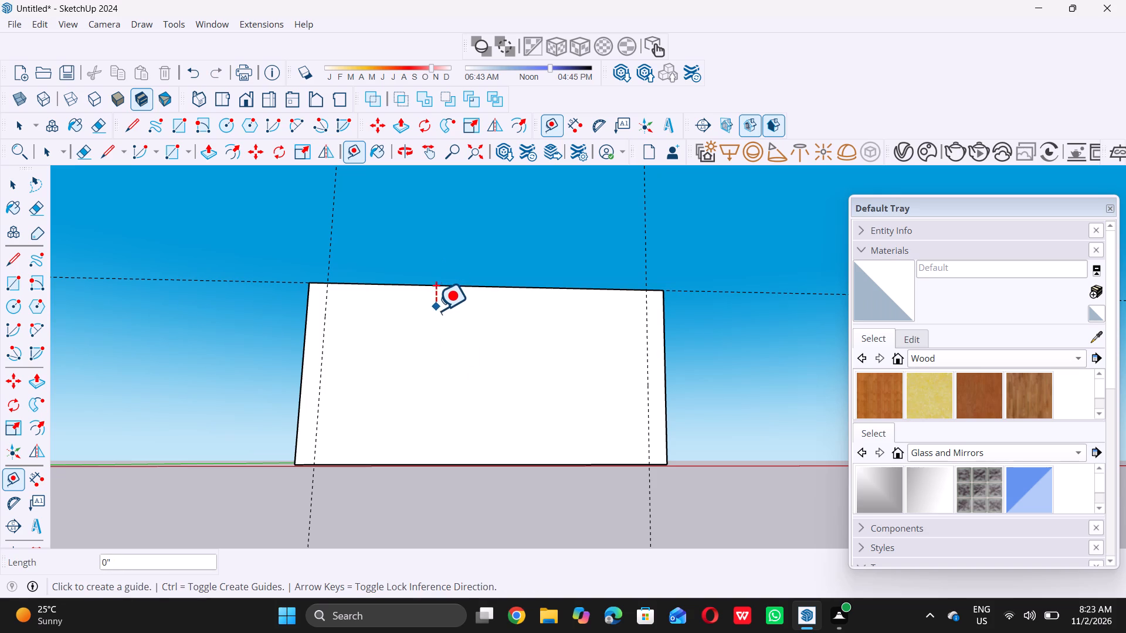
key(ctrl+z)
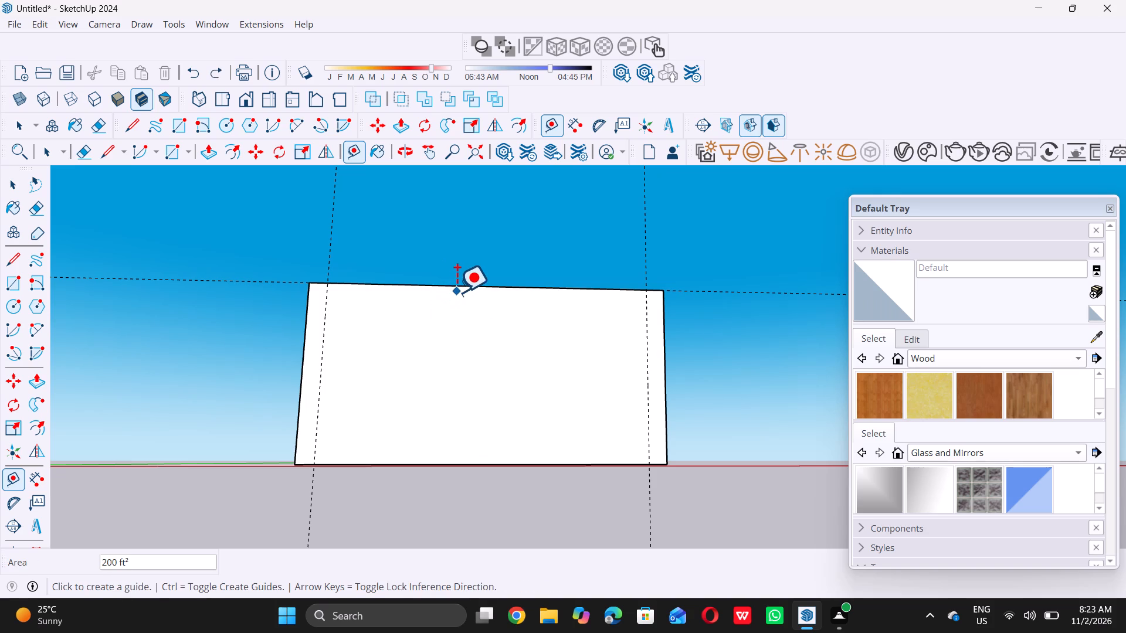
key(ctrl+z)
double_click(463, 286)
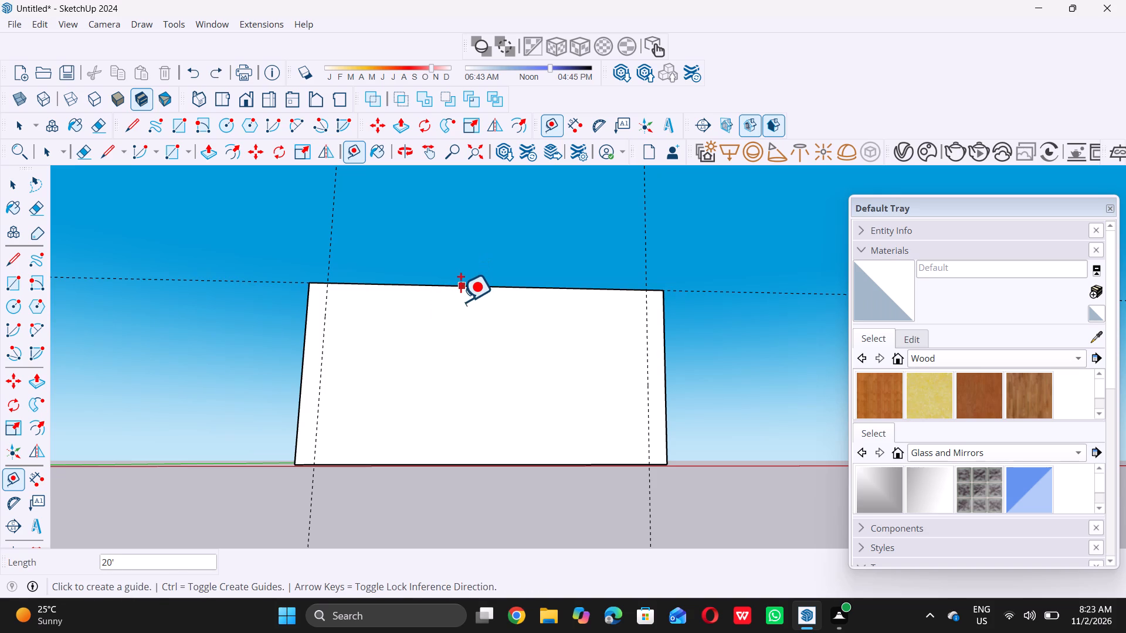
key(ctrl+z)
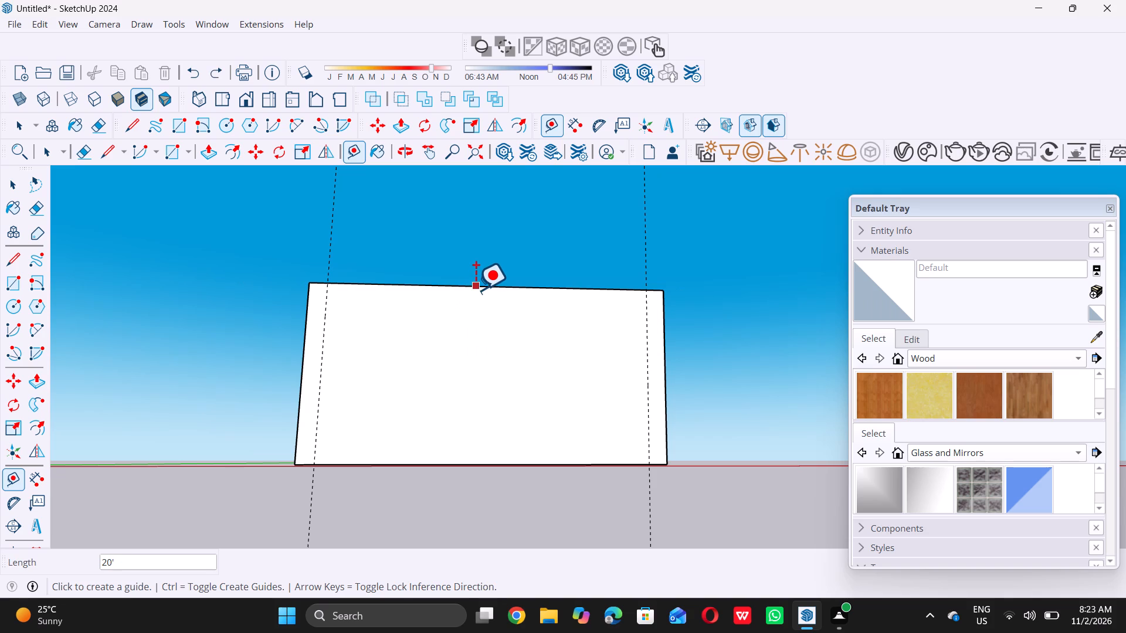
Place a horizontal guide 1' below the top edge of the front wall face and leave the Tape Measure tool.
click(477, 288)
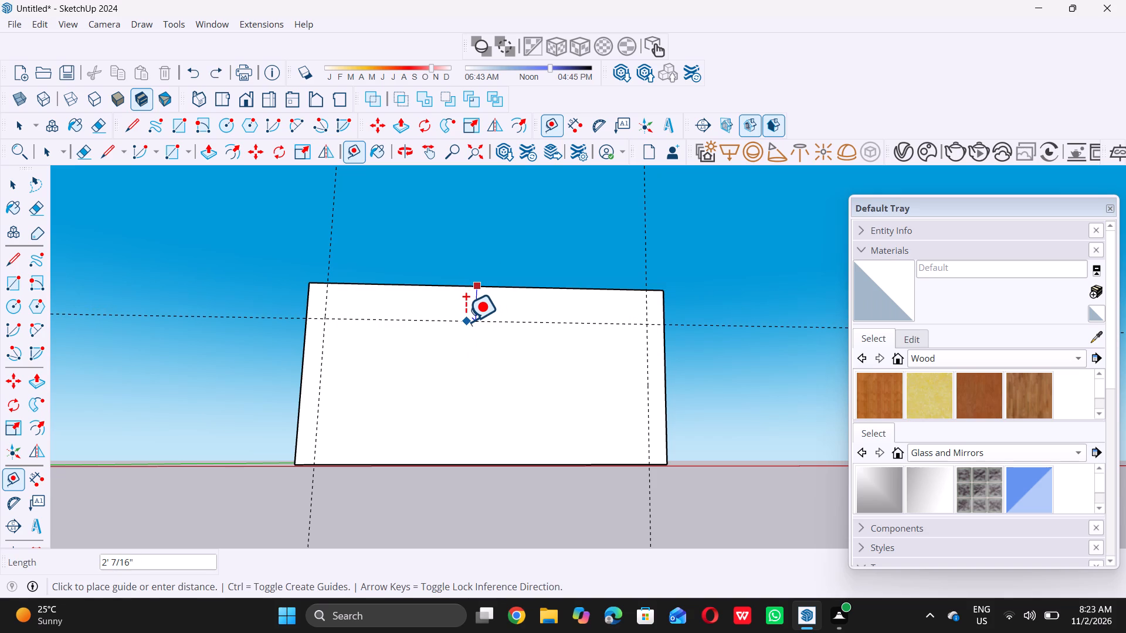
key(1)
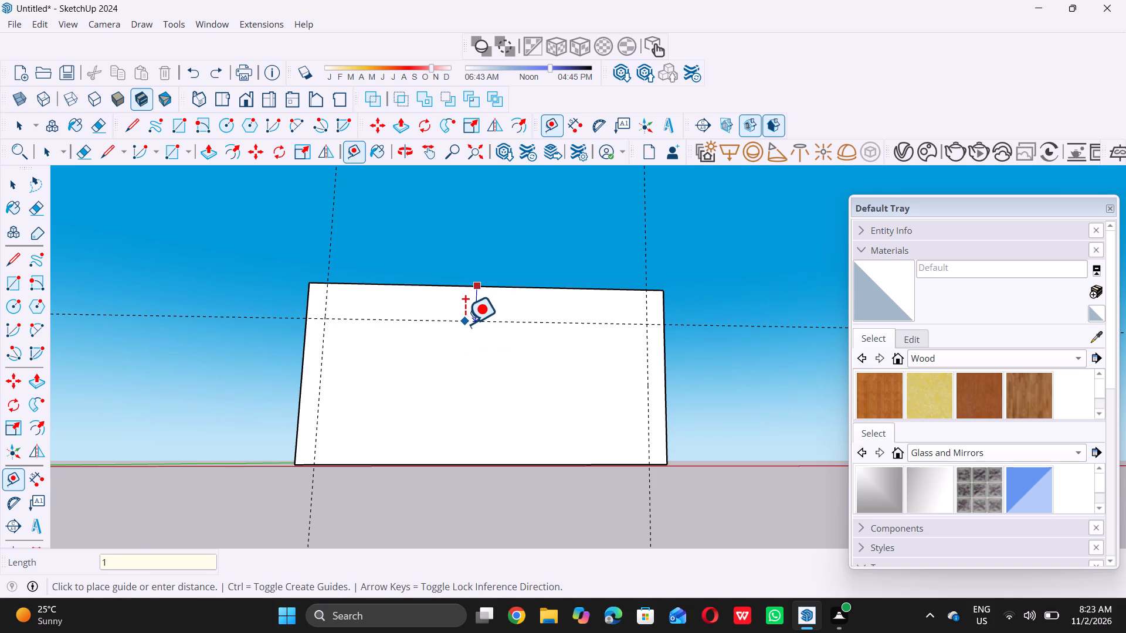
key(apostrophe)
key(Return)
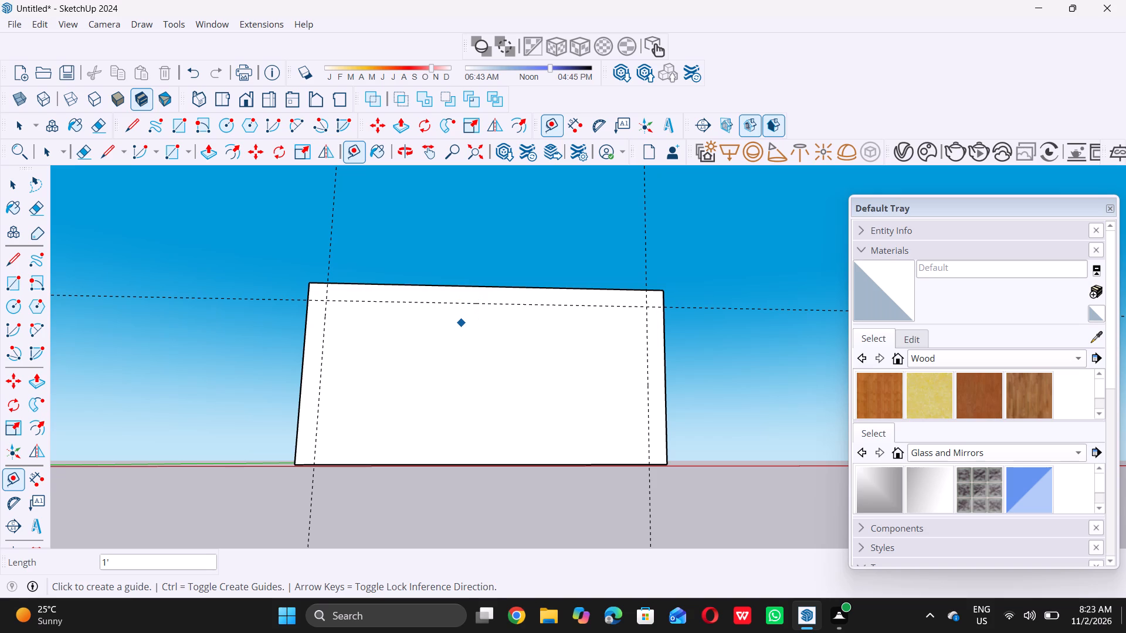
key(space)
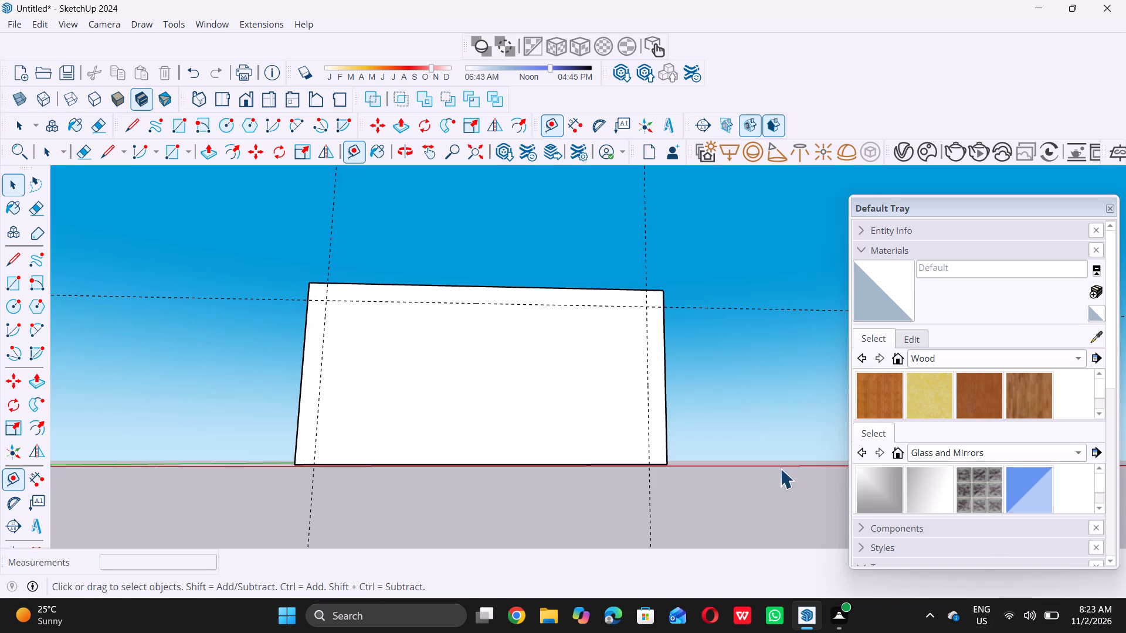
Draw an 18' by 9' rectangle on the front wall face, from the upper-left guide intersection to the right guide at the bottom edge.
key(r)
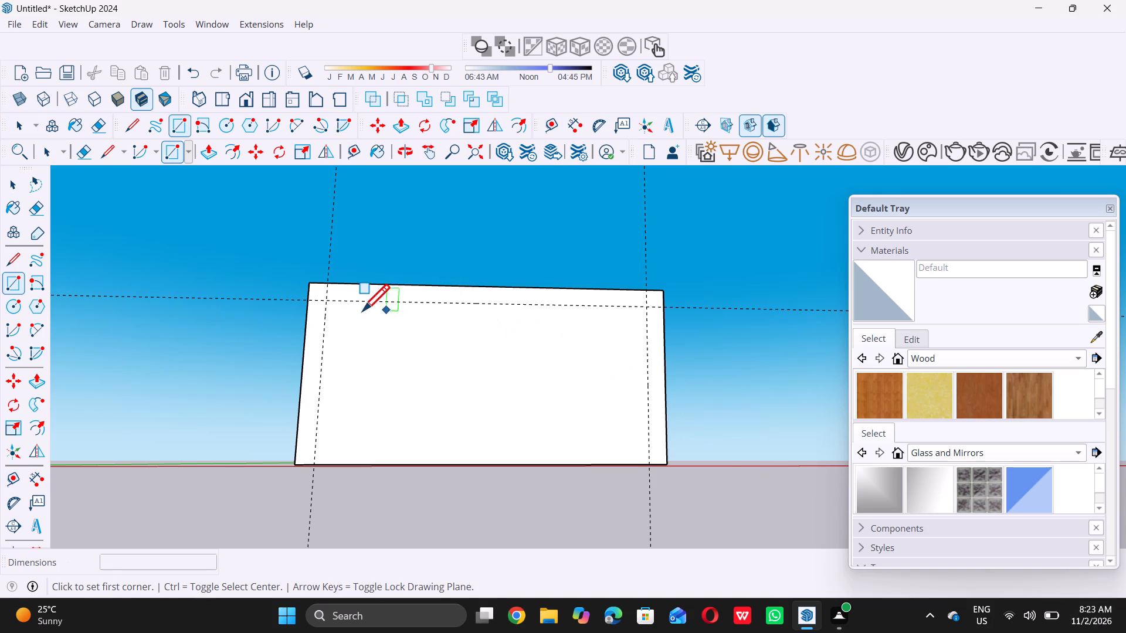
double_click(329, 300)
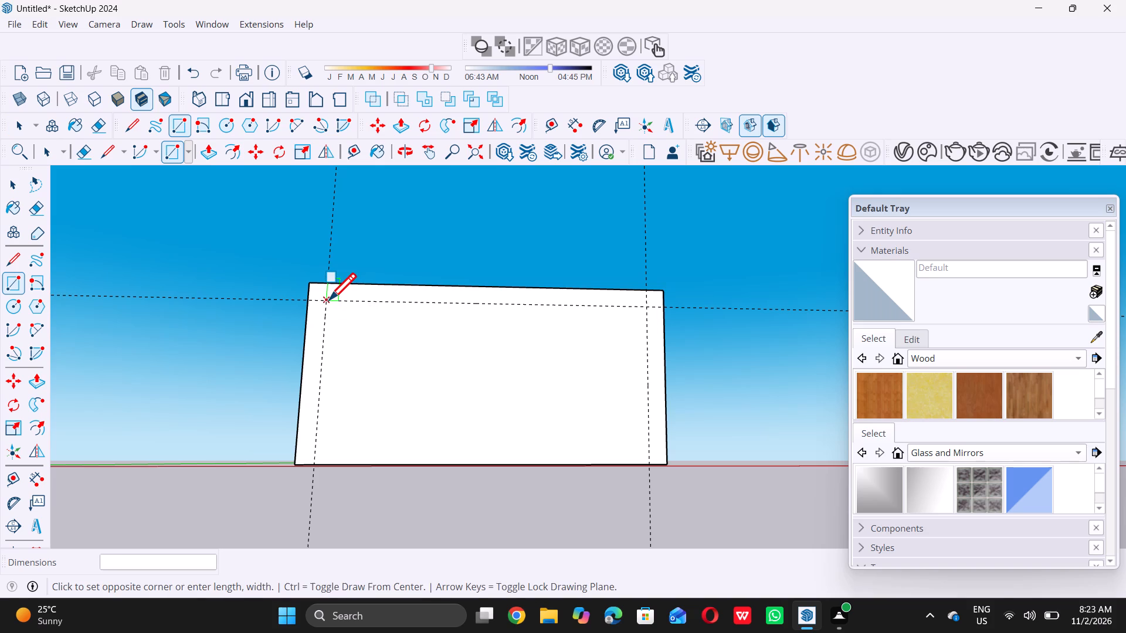
double_click(650, 466)
key(space)
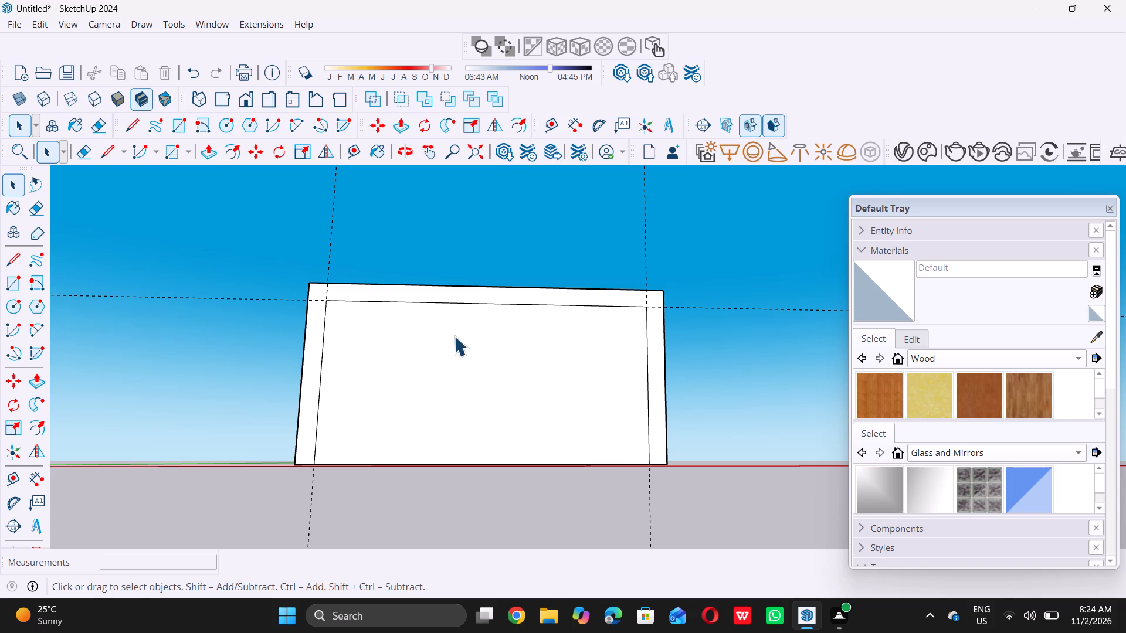
Draw a 9' vertical line from the midpoint of the inner rectangle's top edge down to the wall's bottom edge.
key(l)
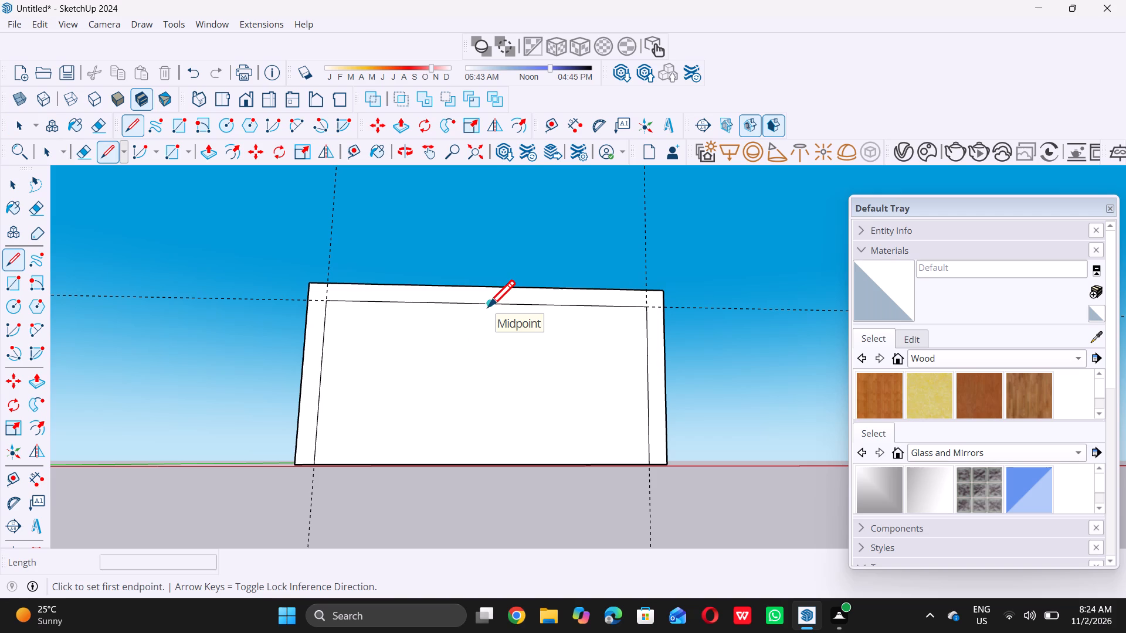
double_click(488, 307)
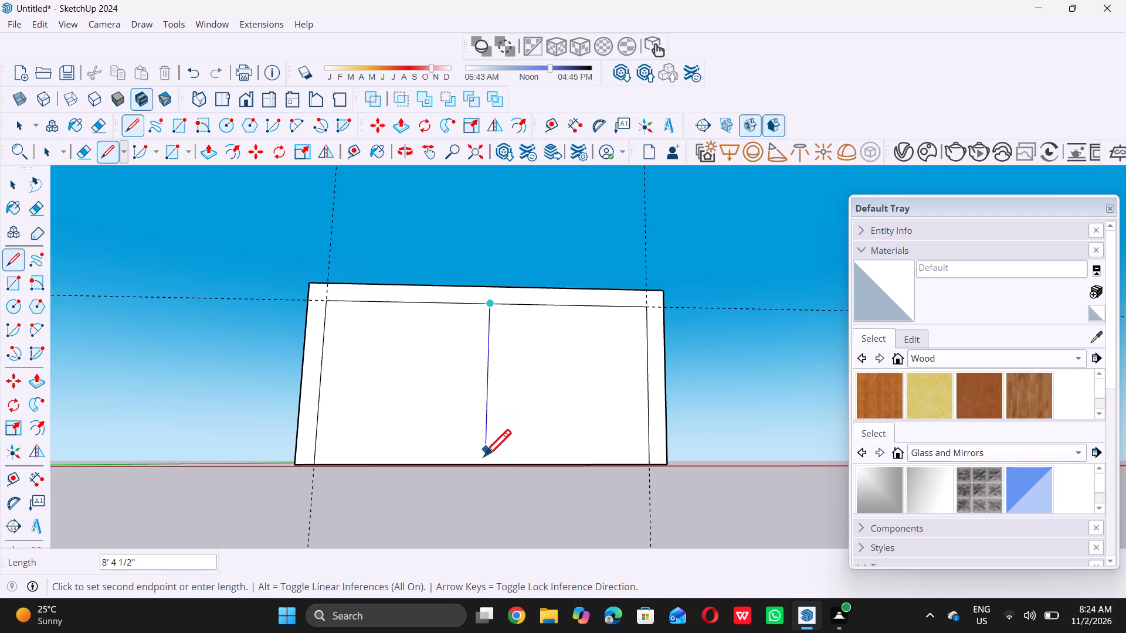
triple_click(482, 466)
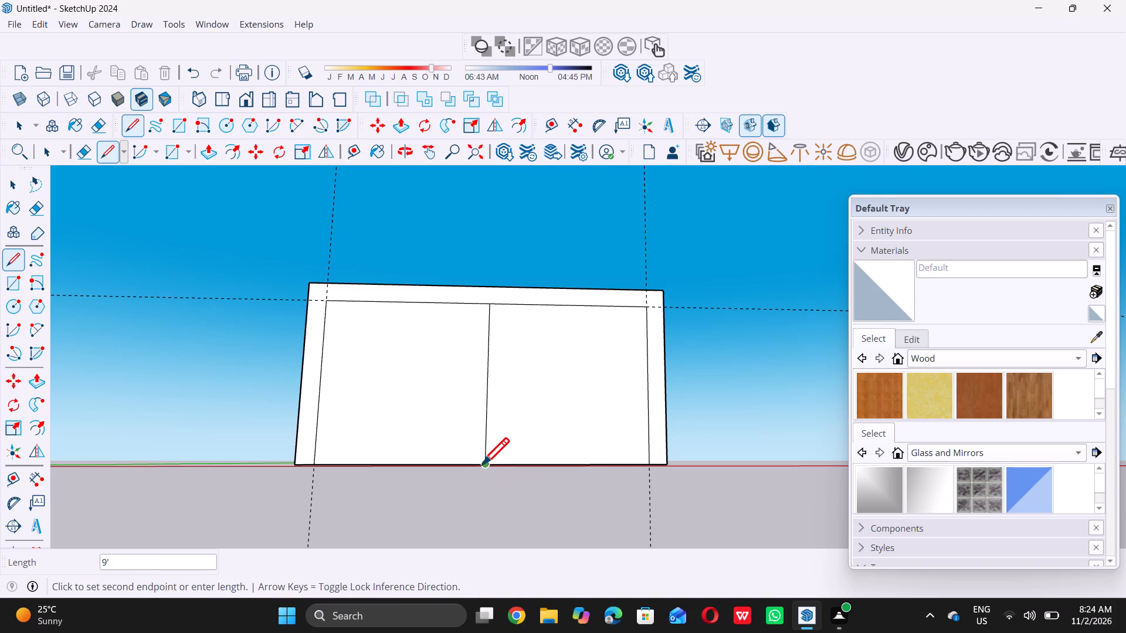
key(space)
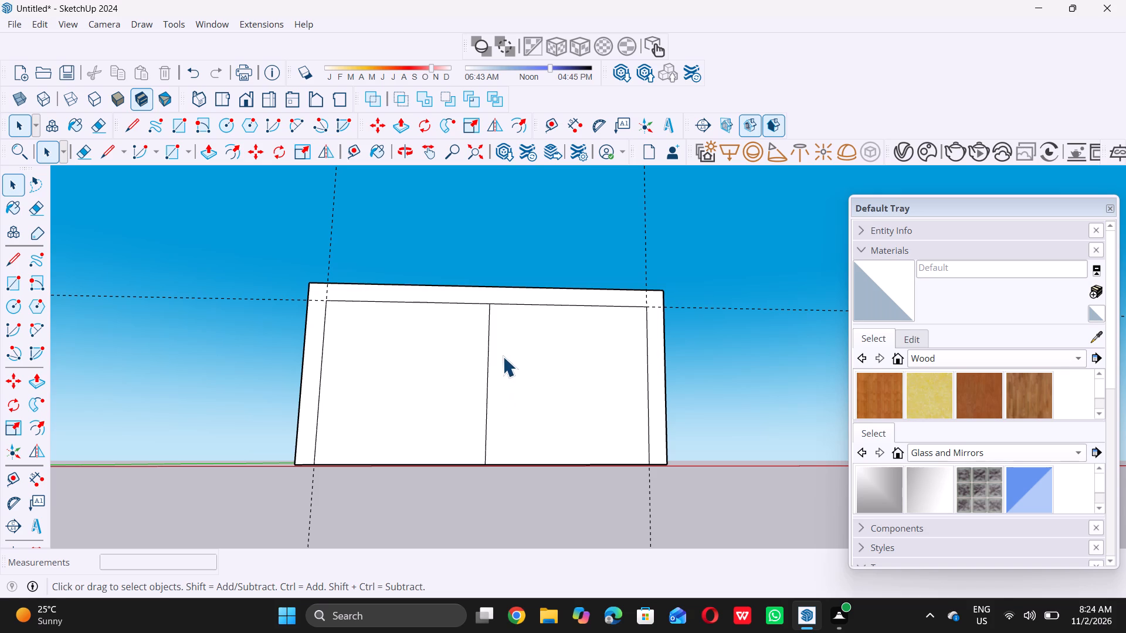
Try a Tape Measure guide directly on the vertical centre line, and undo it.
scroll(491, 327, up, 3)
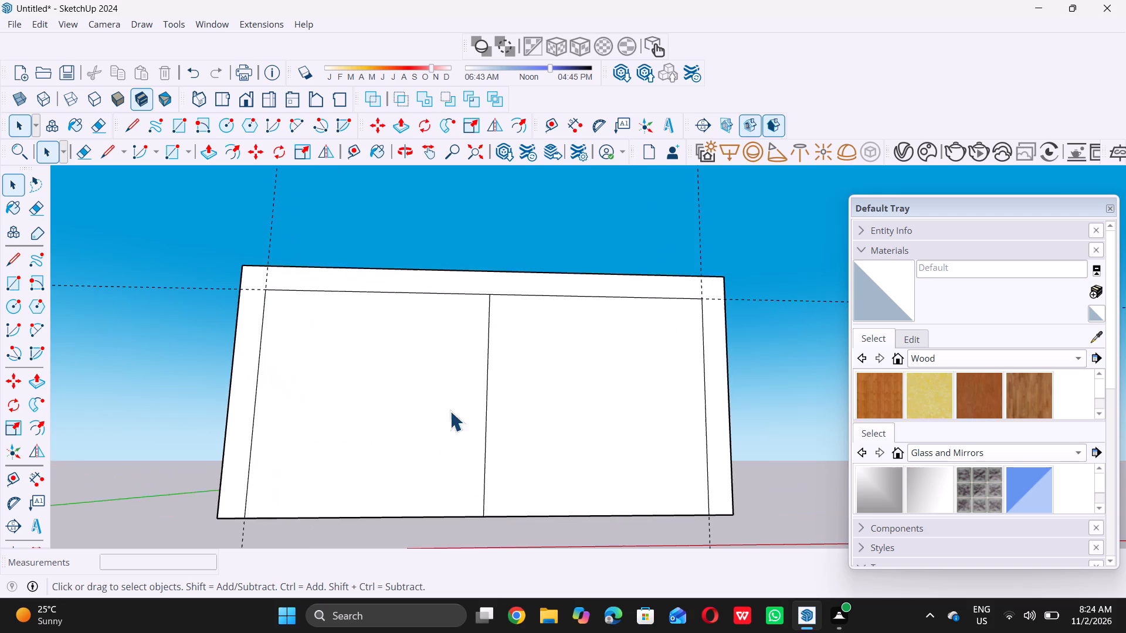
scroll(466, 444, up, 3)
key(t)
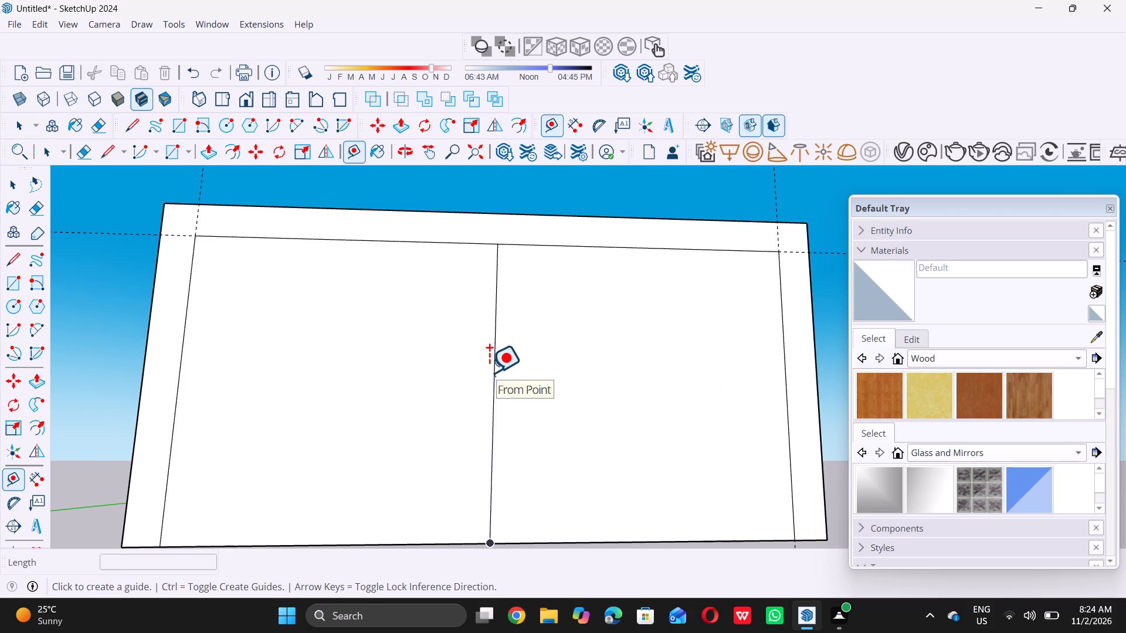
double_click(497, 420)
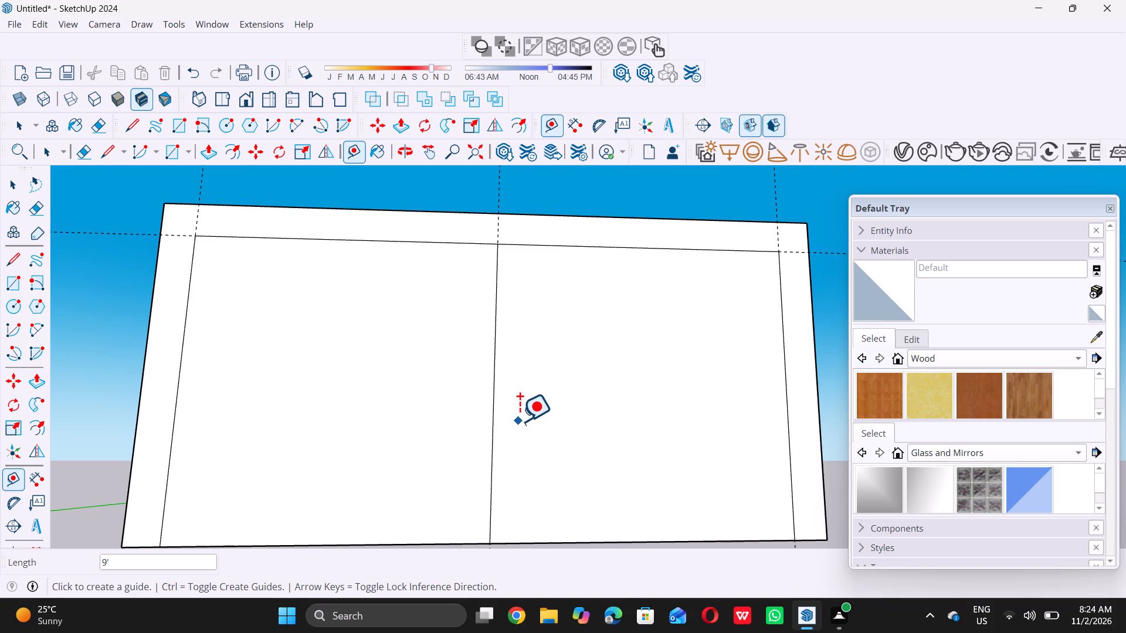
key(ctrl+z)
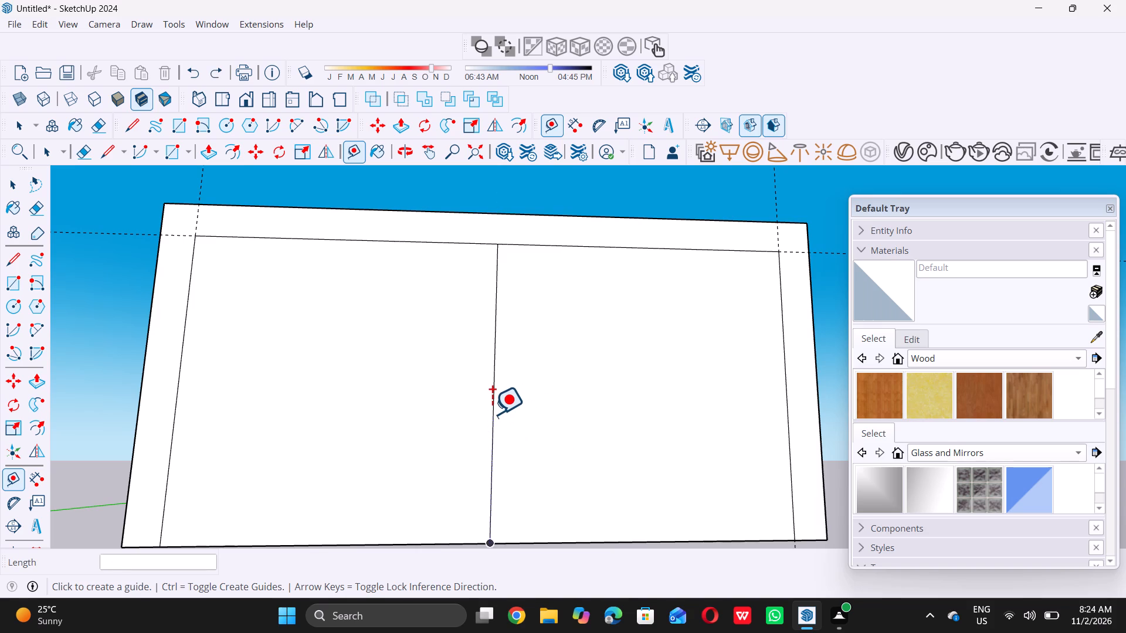
Place a vertical guide 3" to the right of the centre line.
click(491, 413)
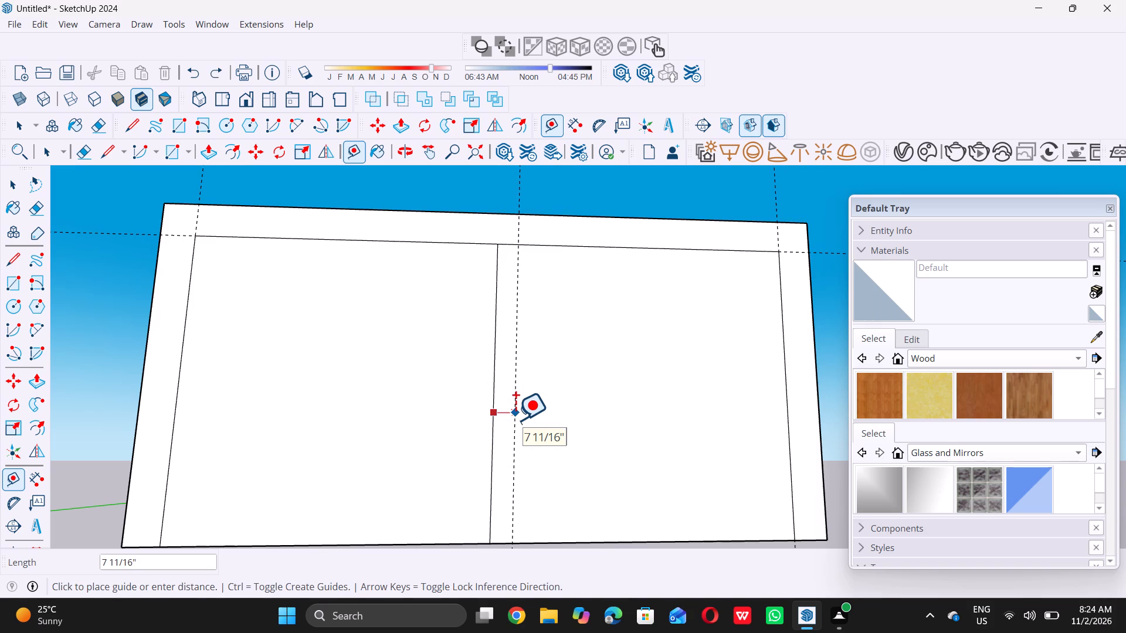
key(3)
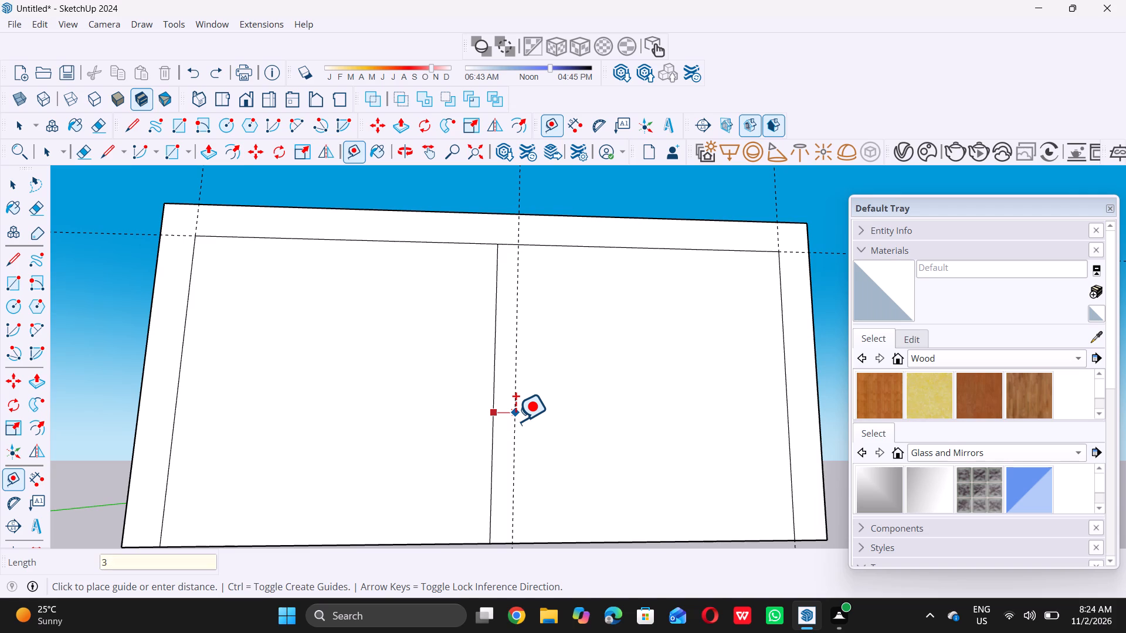
key(shift+quotedbl)
key(Return)
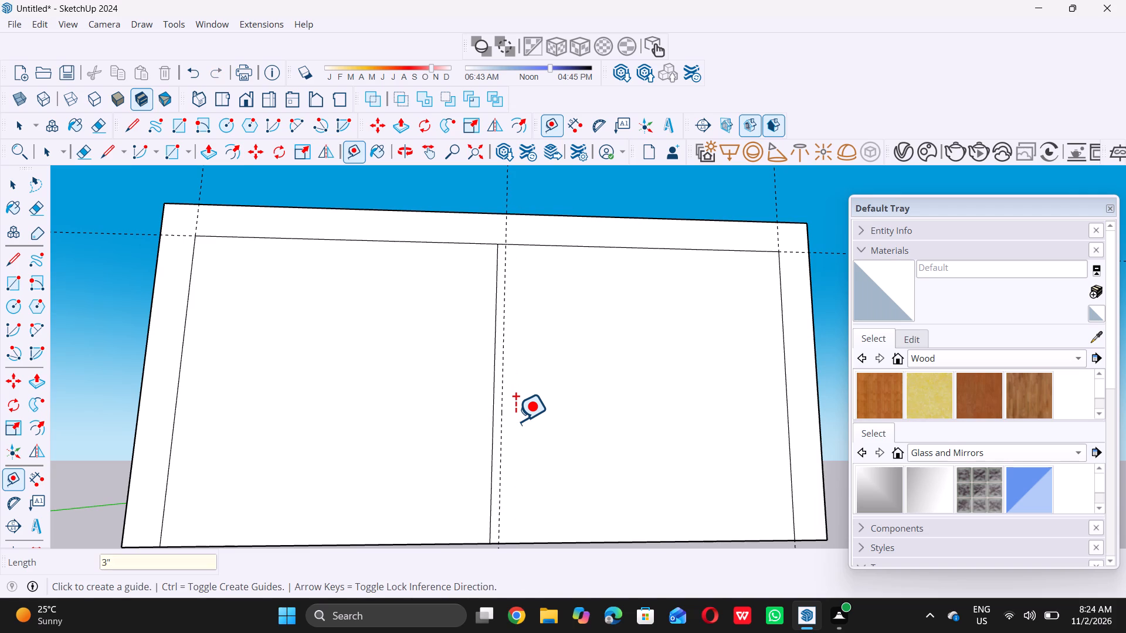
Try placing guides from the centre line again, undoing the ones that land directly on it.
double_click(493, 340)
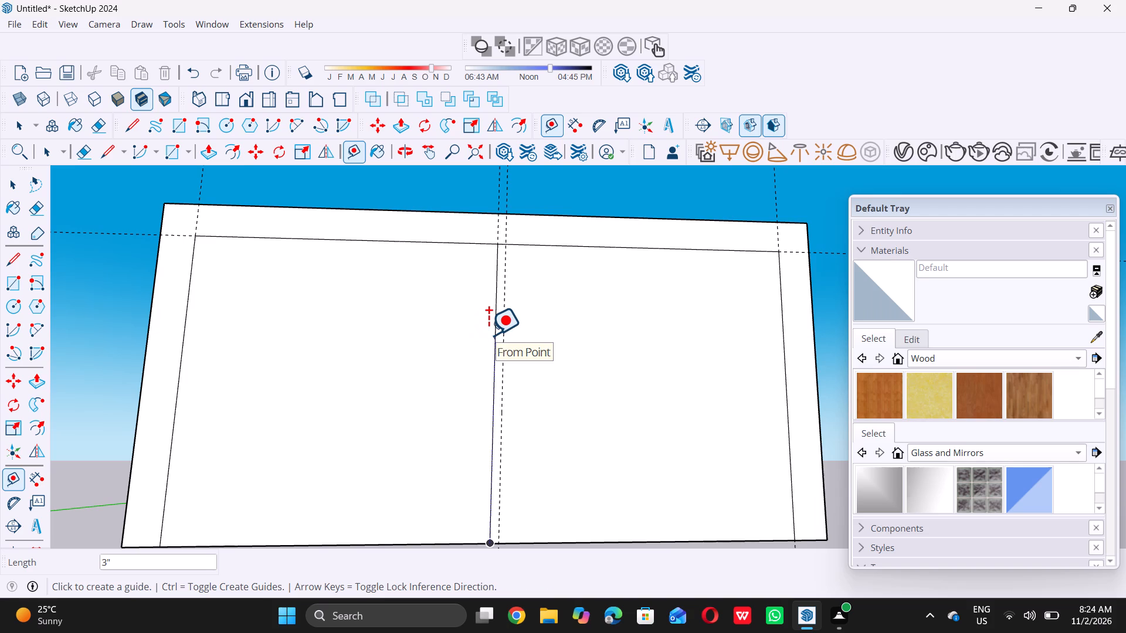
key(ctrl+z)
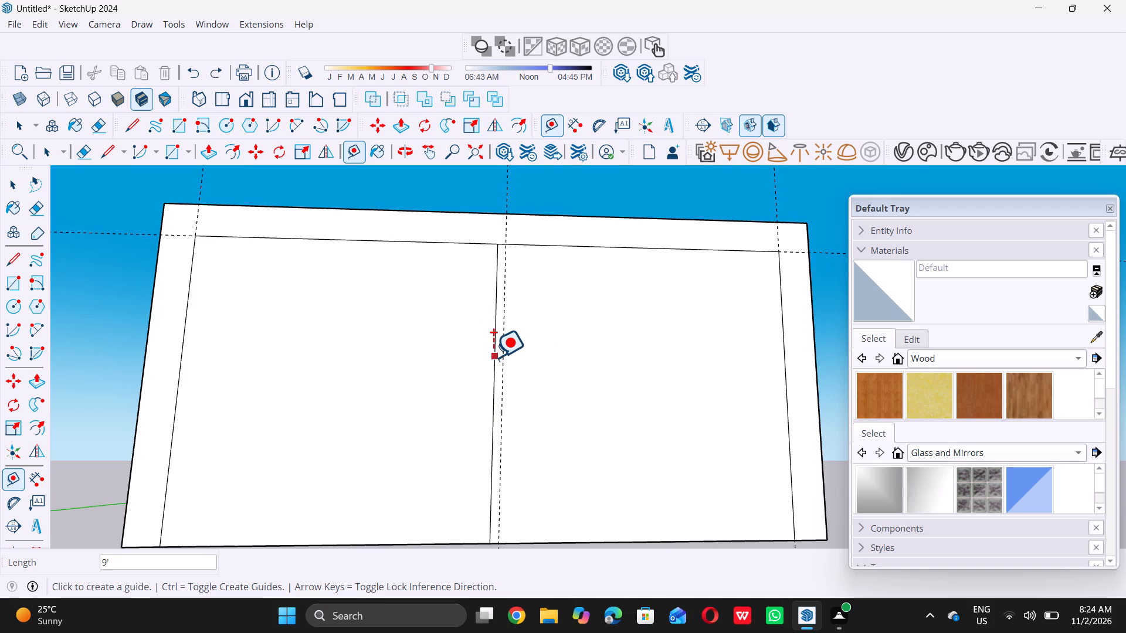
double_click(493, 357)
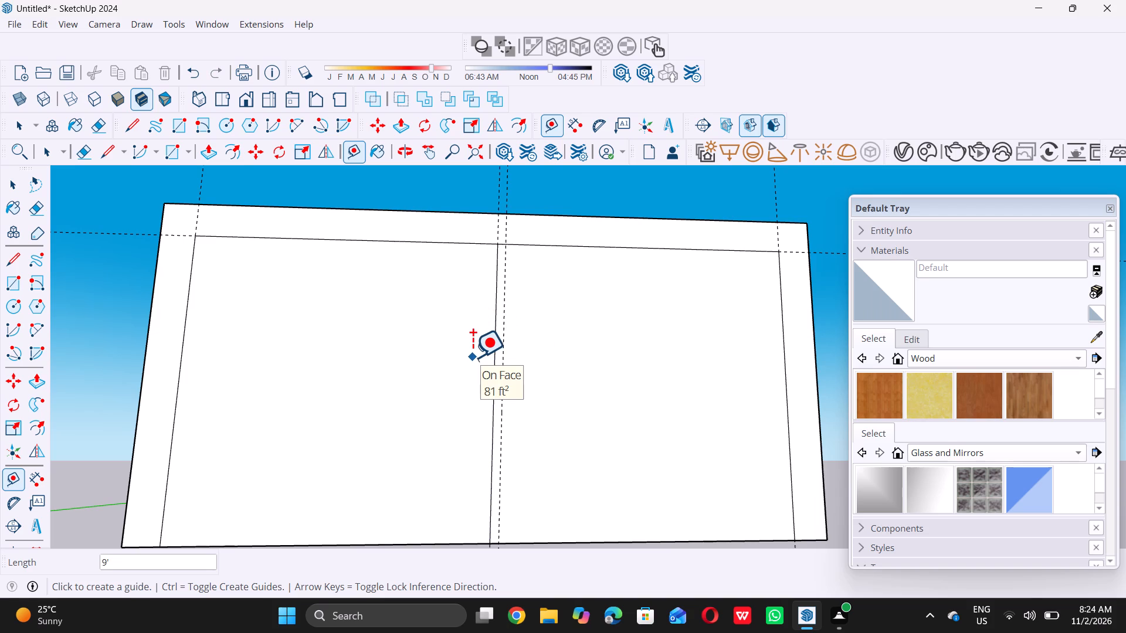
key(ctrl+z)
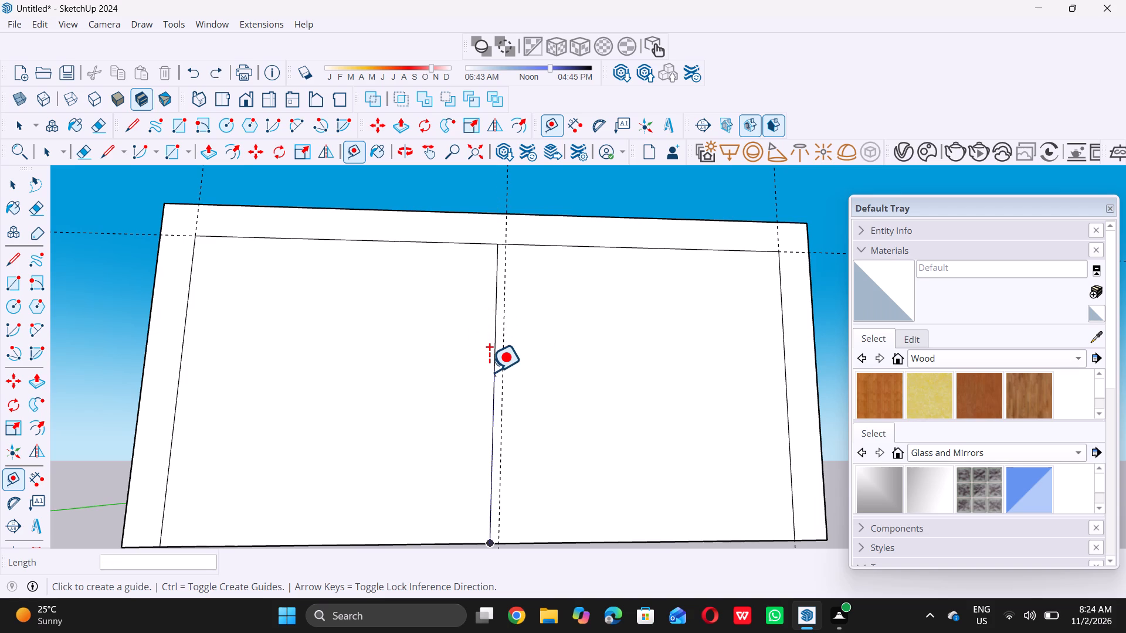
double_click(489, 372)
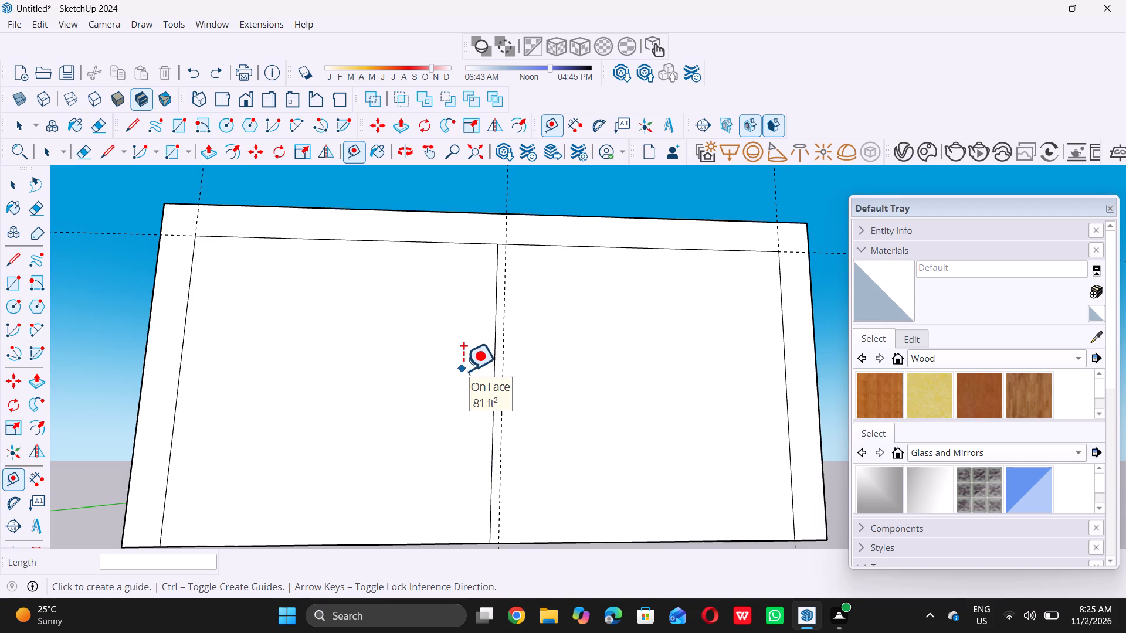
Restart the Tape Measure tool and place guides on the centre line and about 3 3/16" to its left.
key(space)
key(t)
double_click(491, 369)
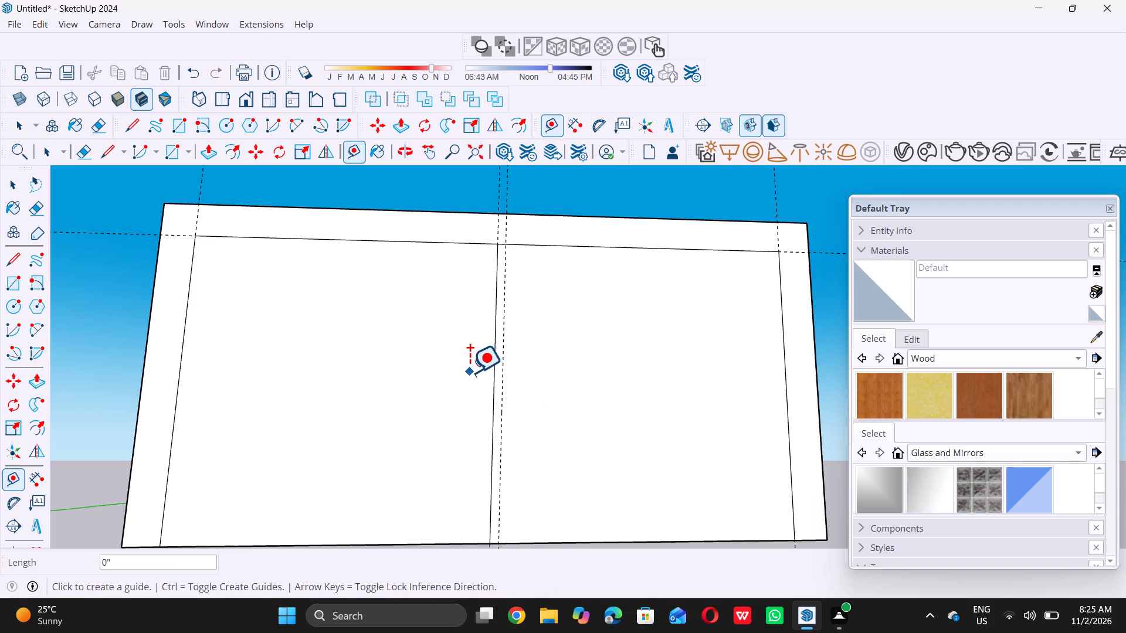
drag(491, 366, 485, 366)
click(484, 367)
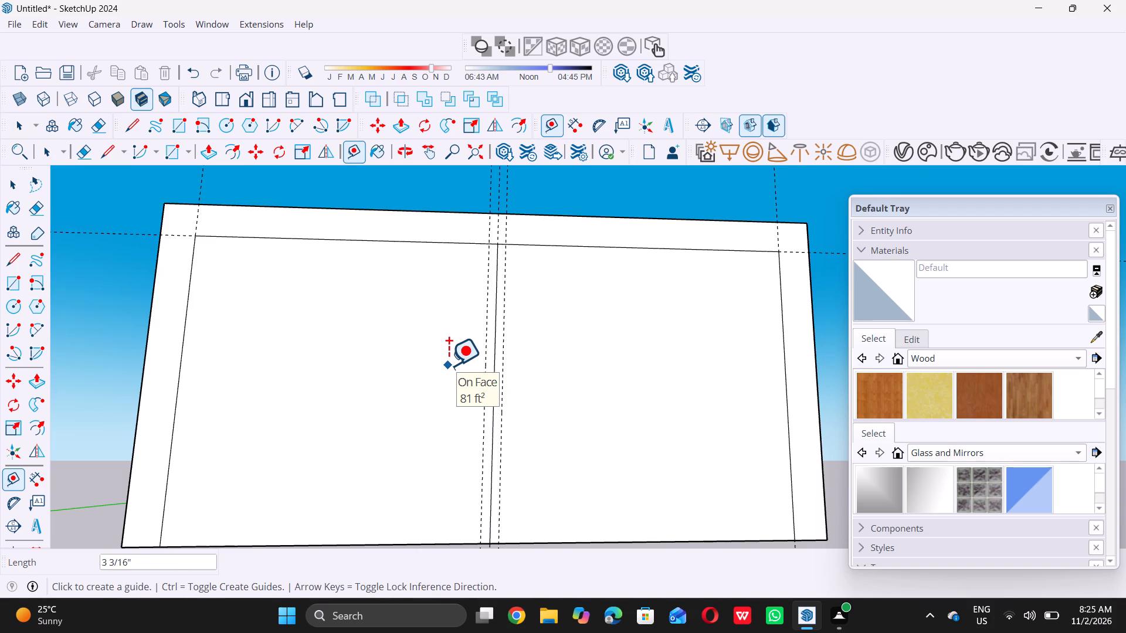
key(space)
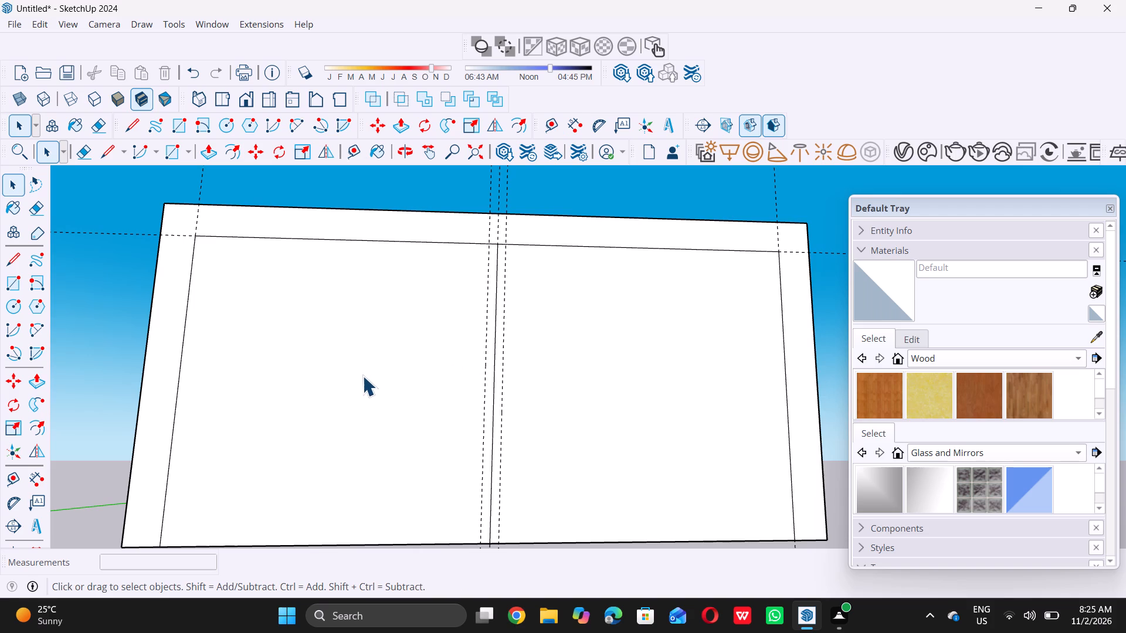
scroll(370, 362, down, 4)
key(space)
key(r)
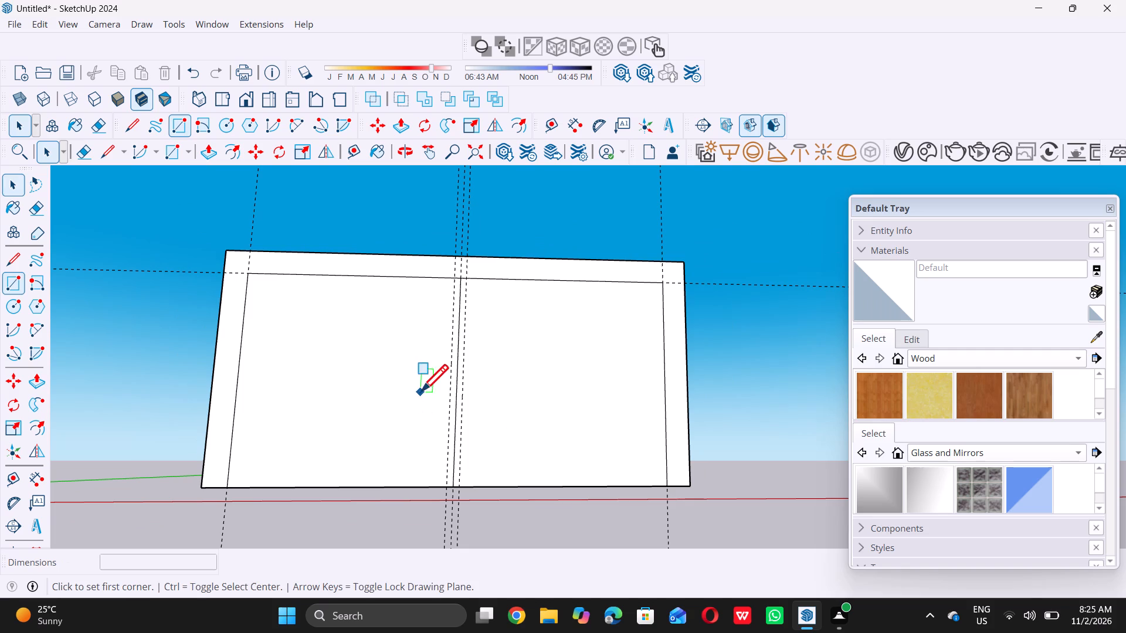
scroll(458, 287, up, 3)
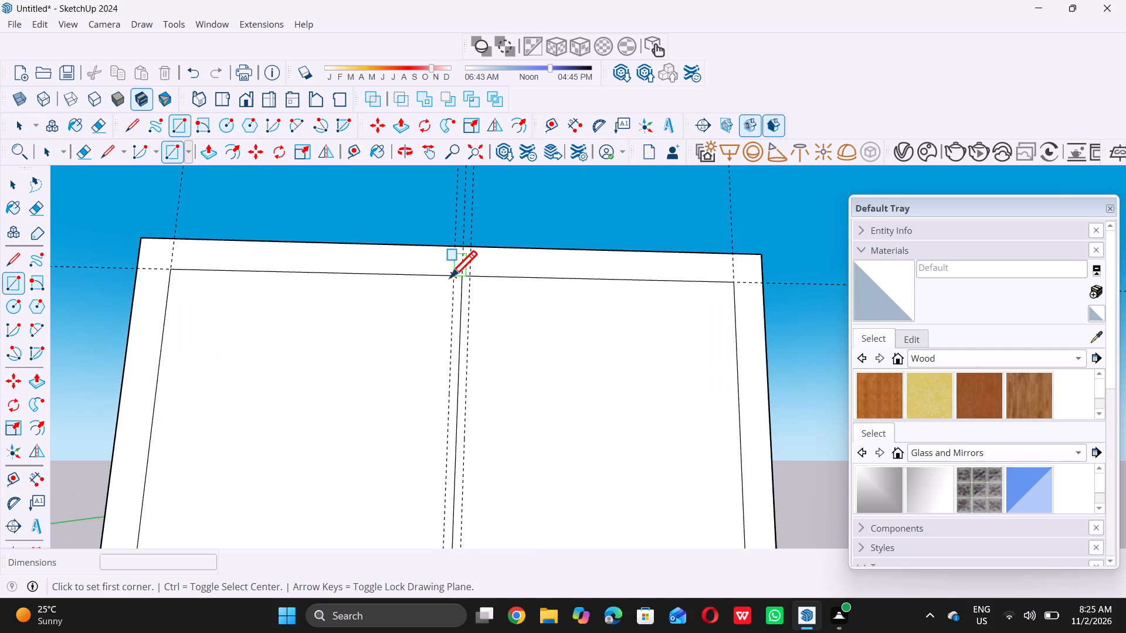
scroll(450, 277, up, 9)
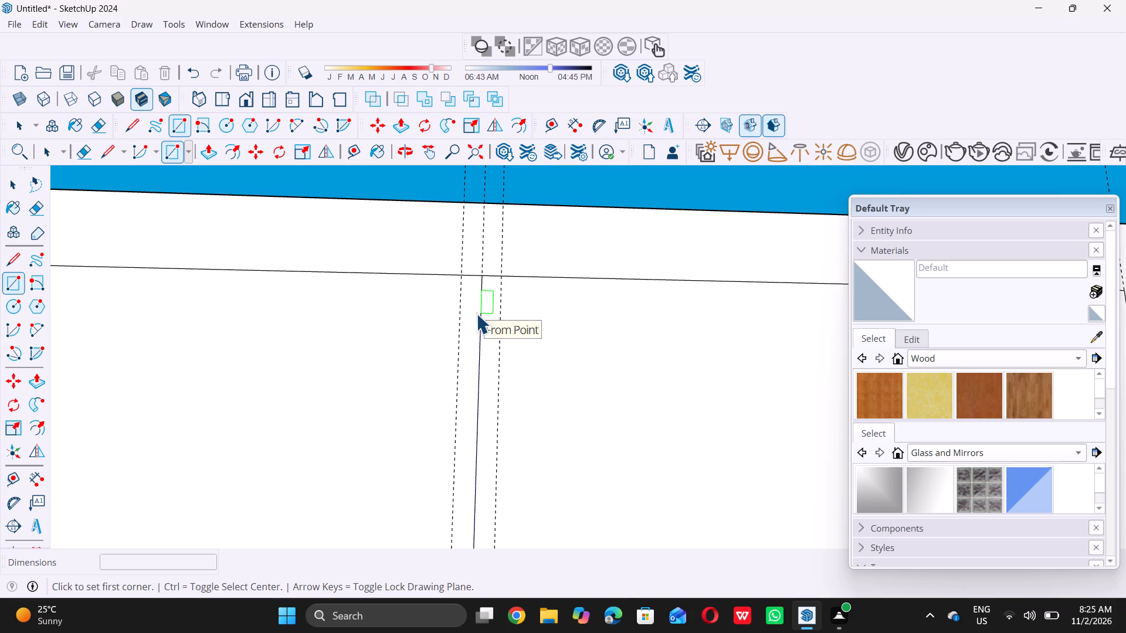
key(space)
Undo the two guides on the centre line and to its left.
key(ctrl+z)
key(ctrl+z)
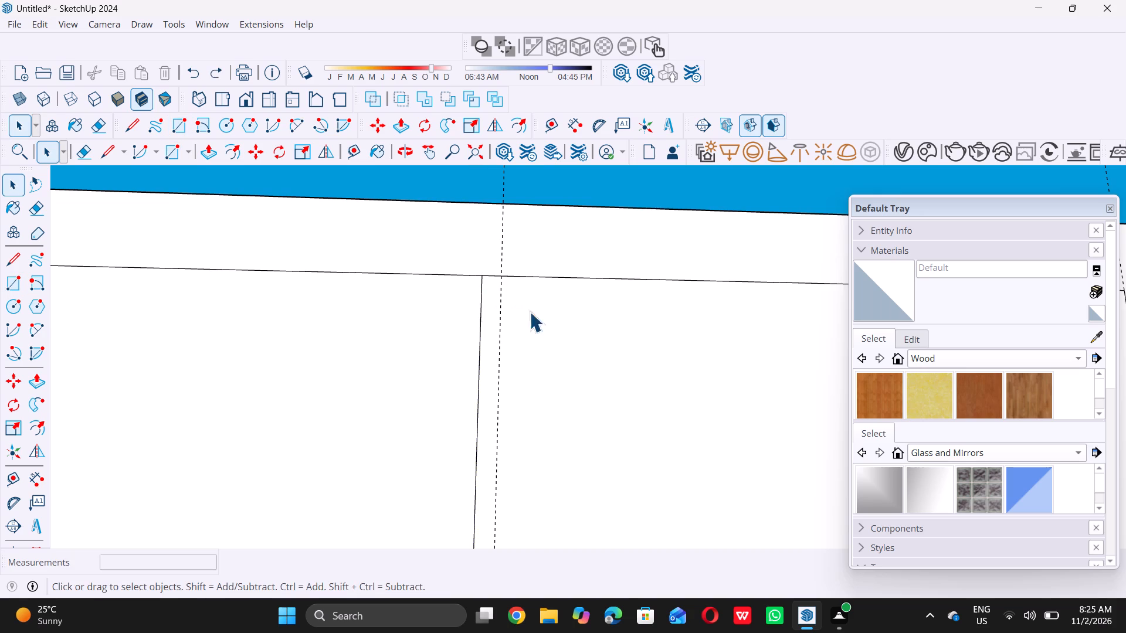
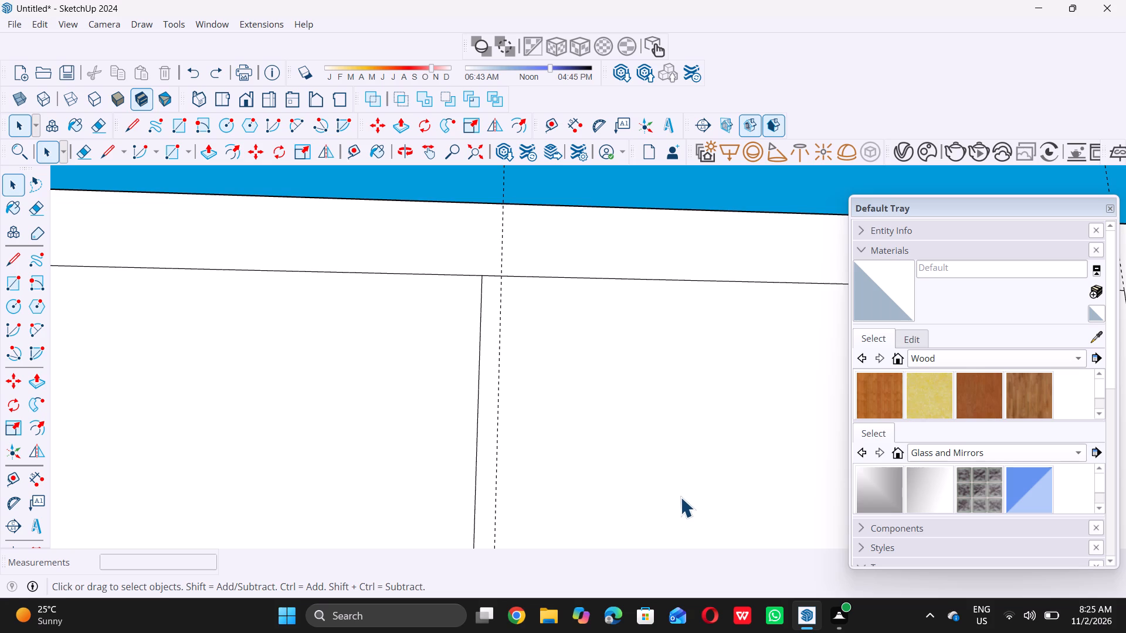
Undo the vertical guide to the right of the front opening's centre line.
scroll(555, 370, down, 3)
scroll(532, 304, down, 5)
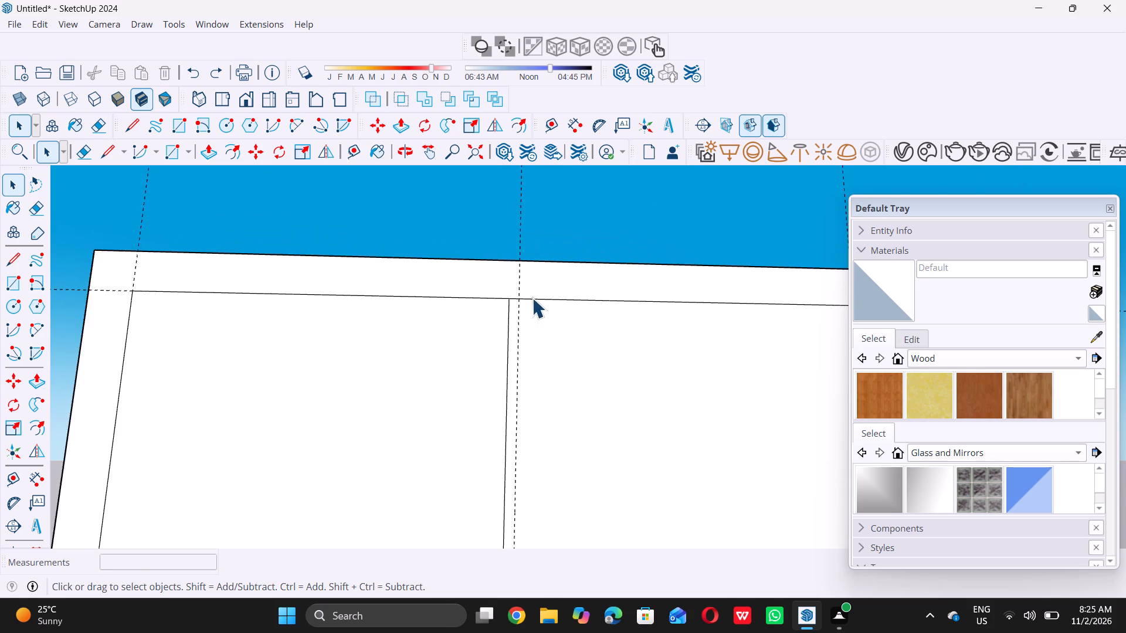
scroll(532, 298, down, 6)
key(ctrl+z)
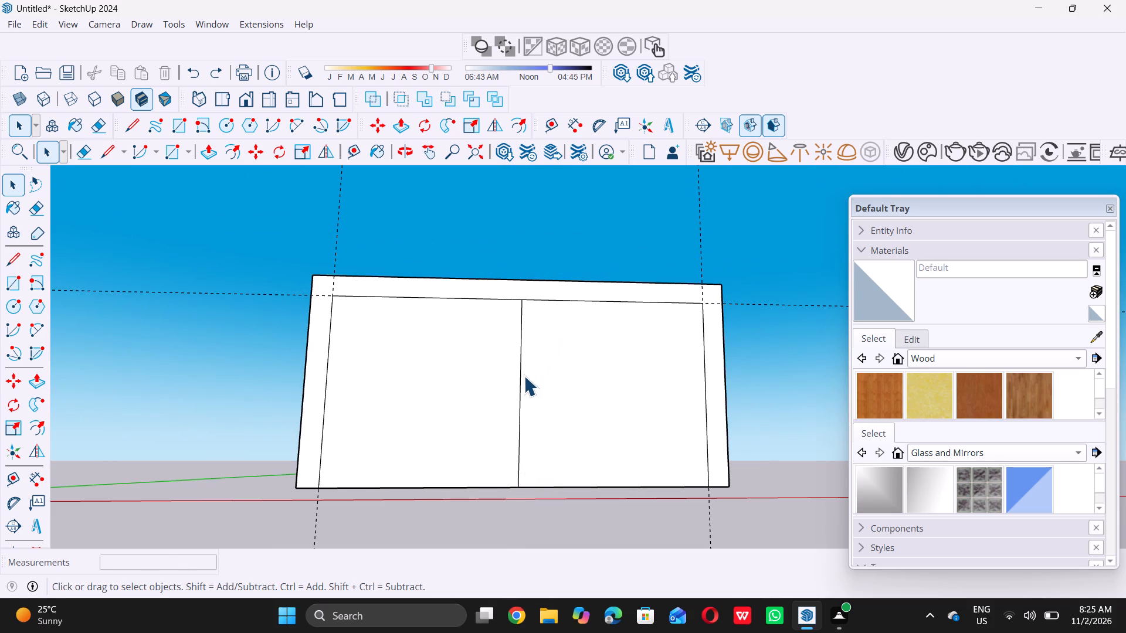
Place a vertical guide 2" to the right of the opening's centre line with the Tape Measure tool.
scroll(530, 439, up, 2)
key(t)
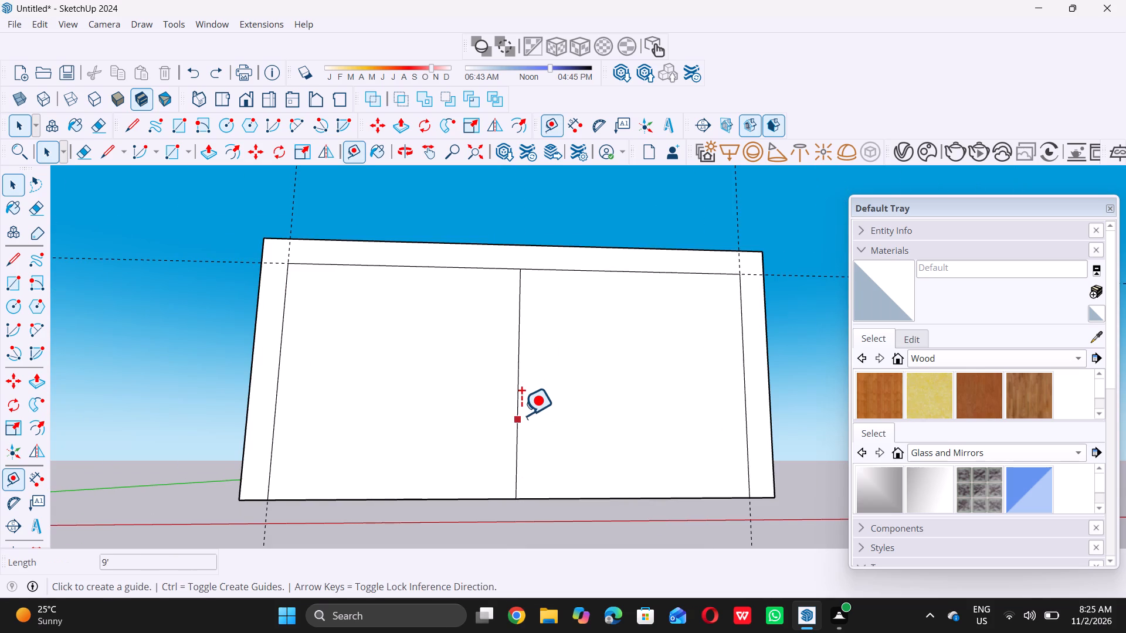
triple_click(515, 386)
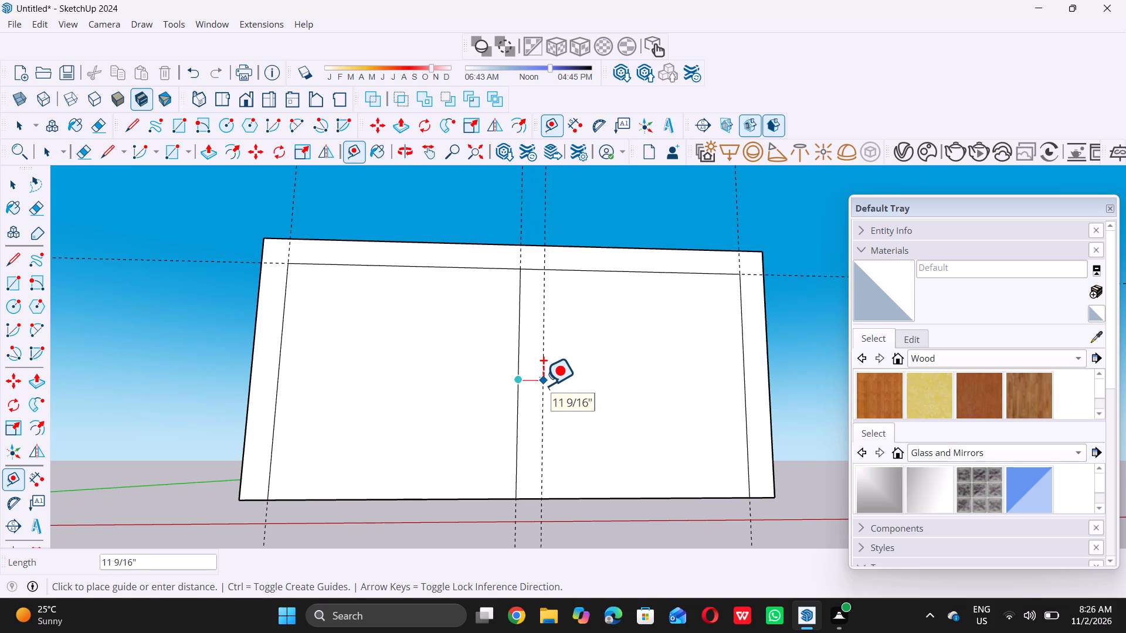
key(2)
key(shift+quotedbl)
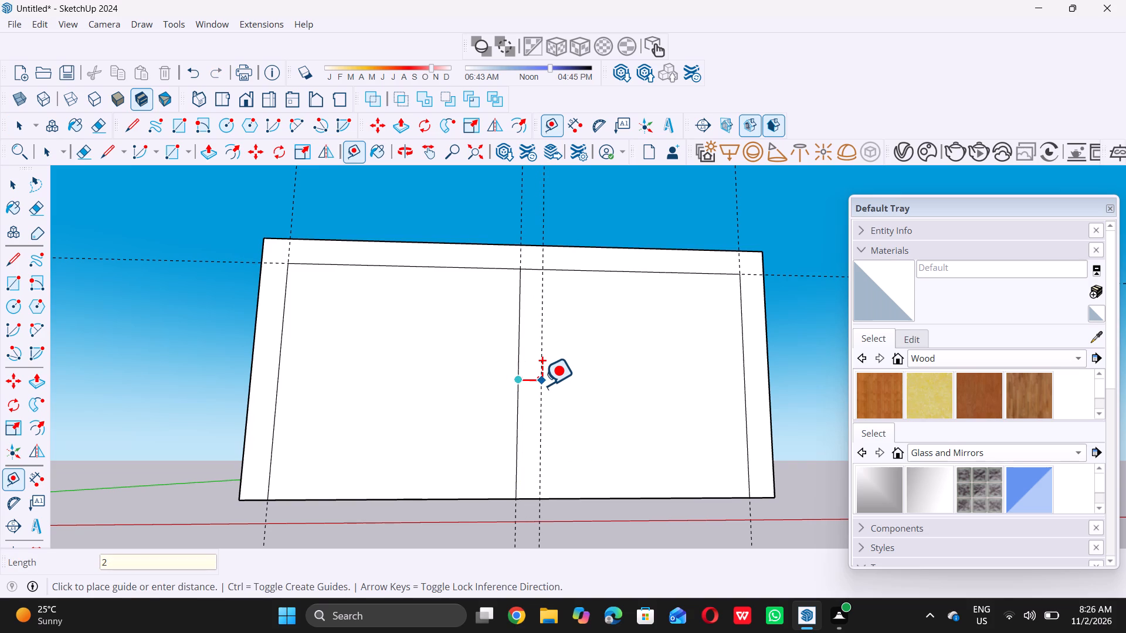
key(Return)
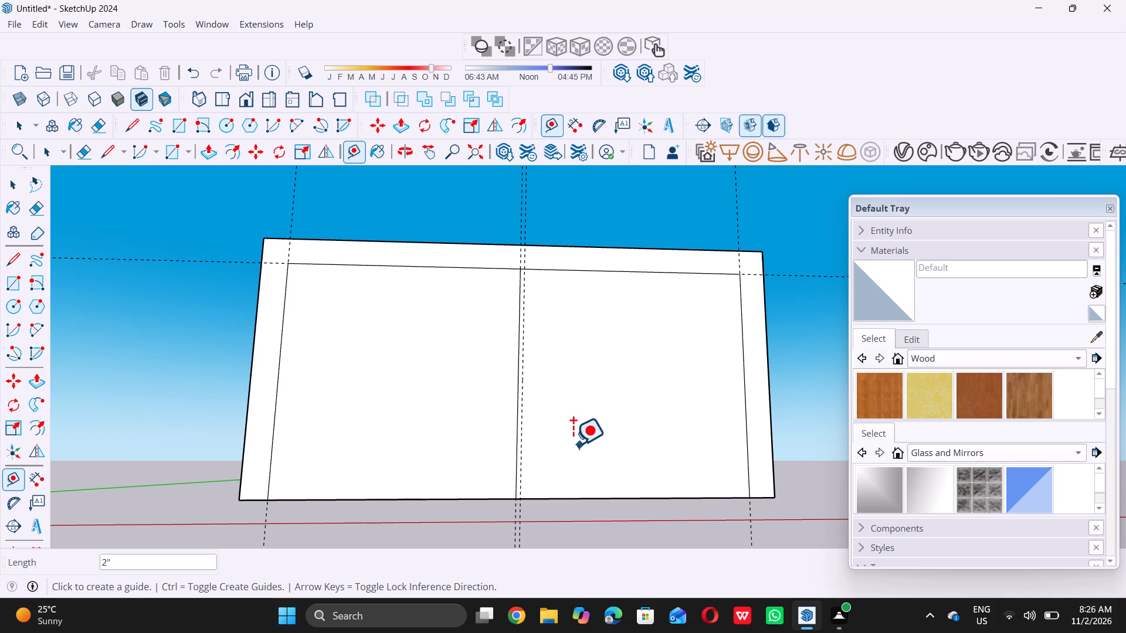
Place a matching vertical guide 2" to the left of the opening's centre line.
middle_drag(541, 434, 528, 437)
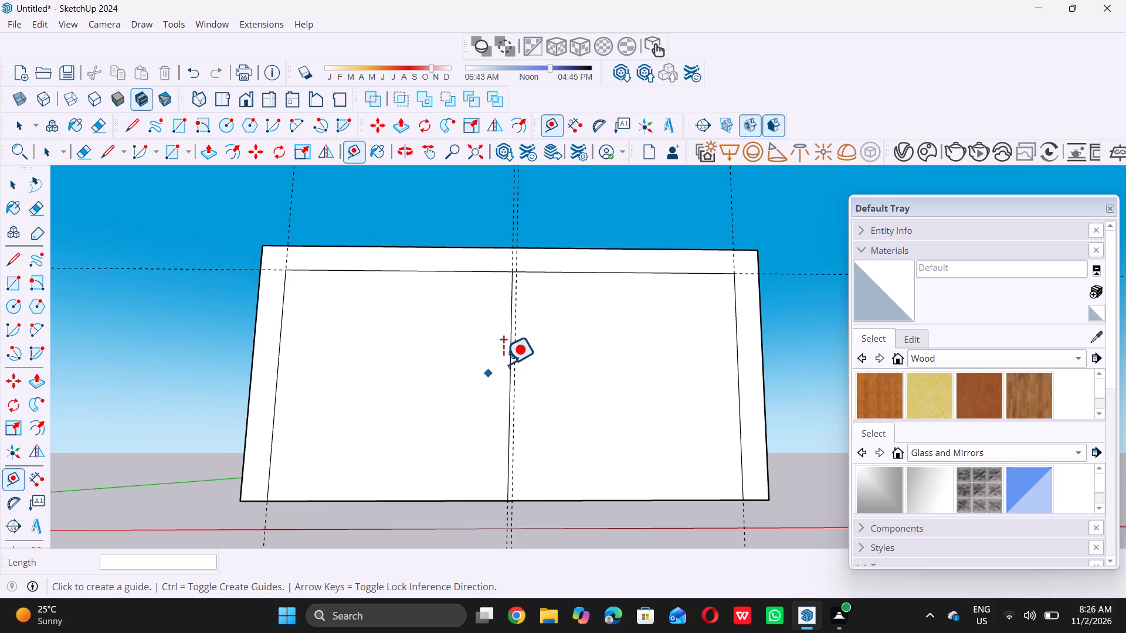
scroll(507, 360, up, 7)
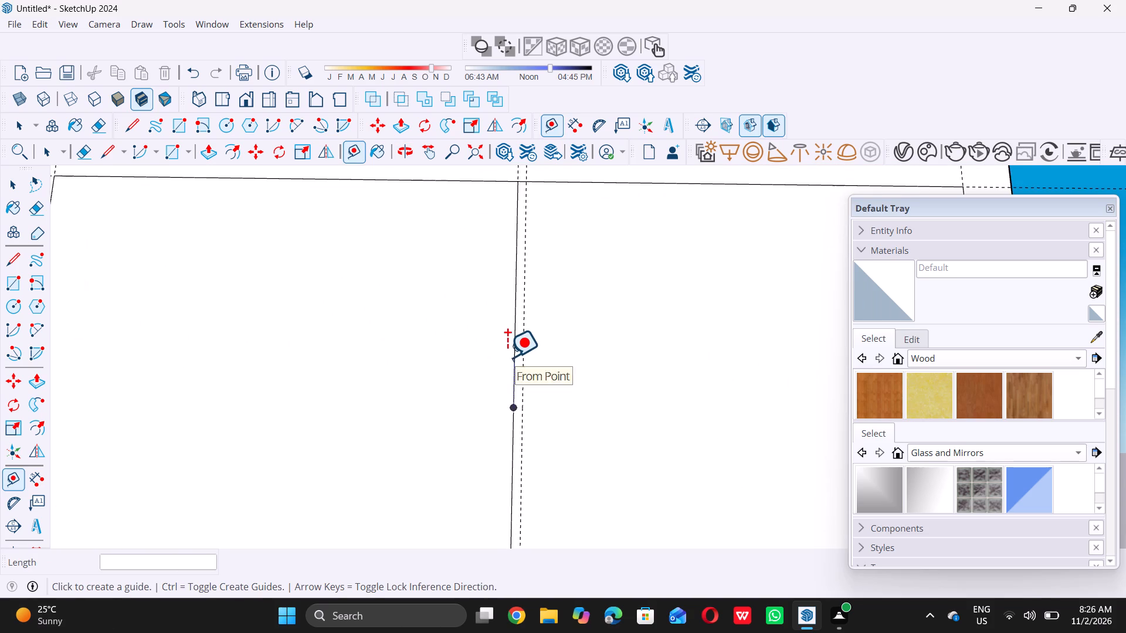
triple_click(507, 404)
click(506, 404)
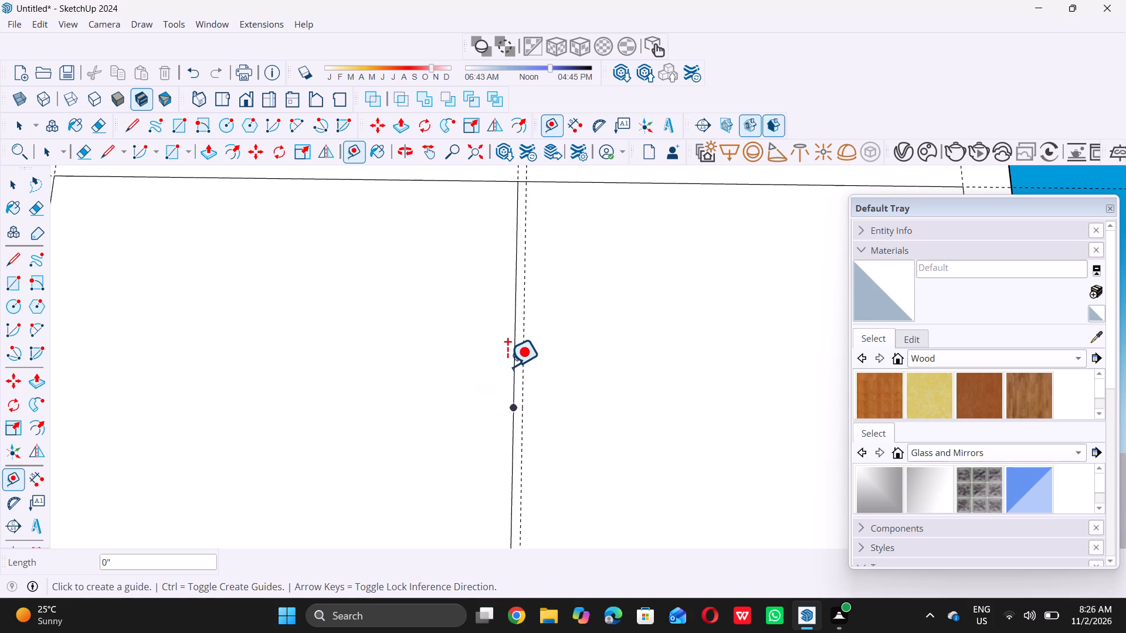
key(space)
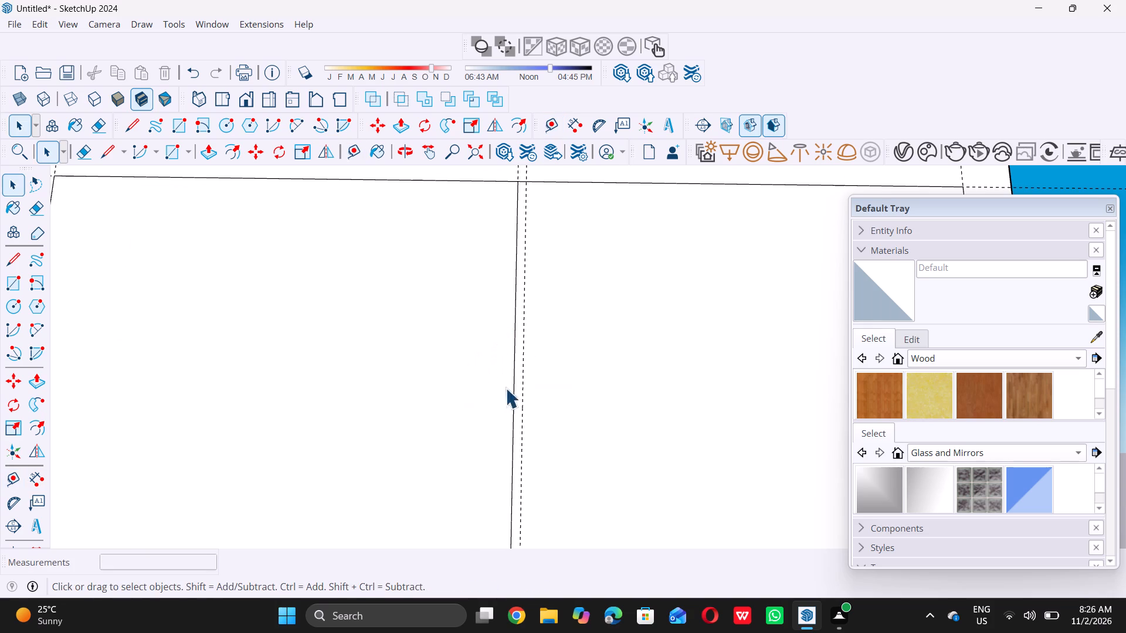
key(t)
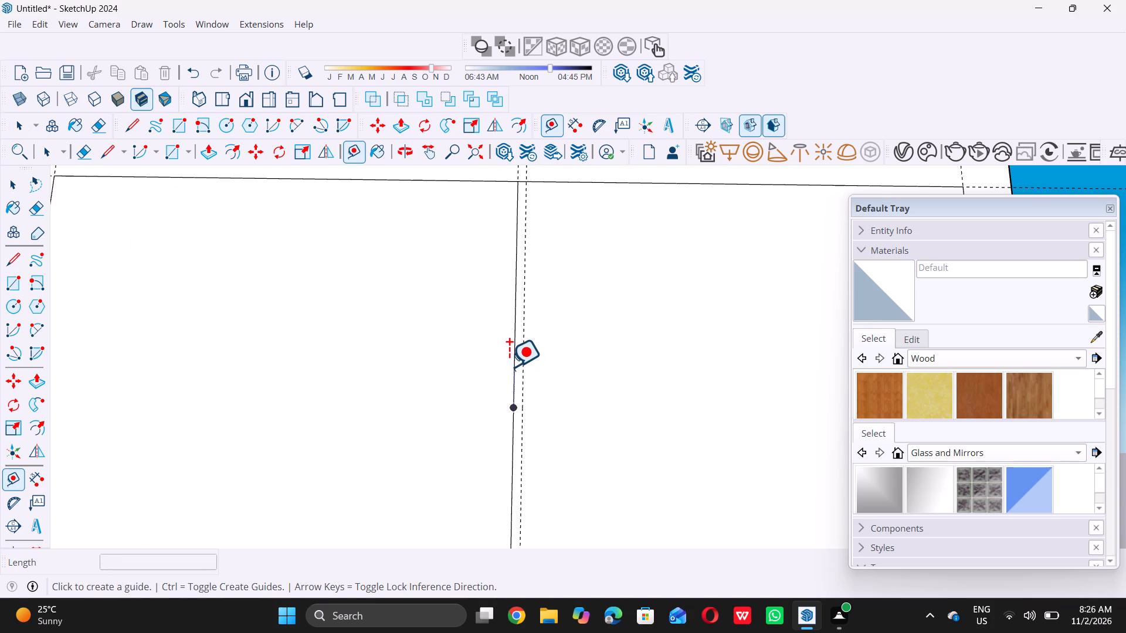
click(512, 351)
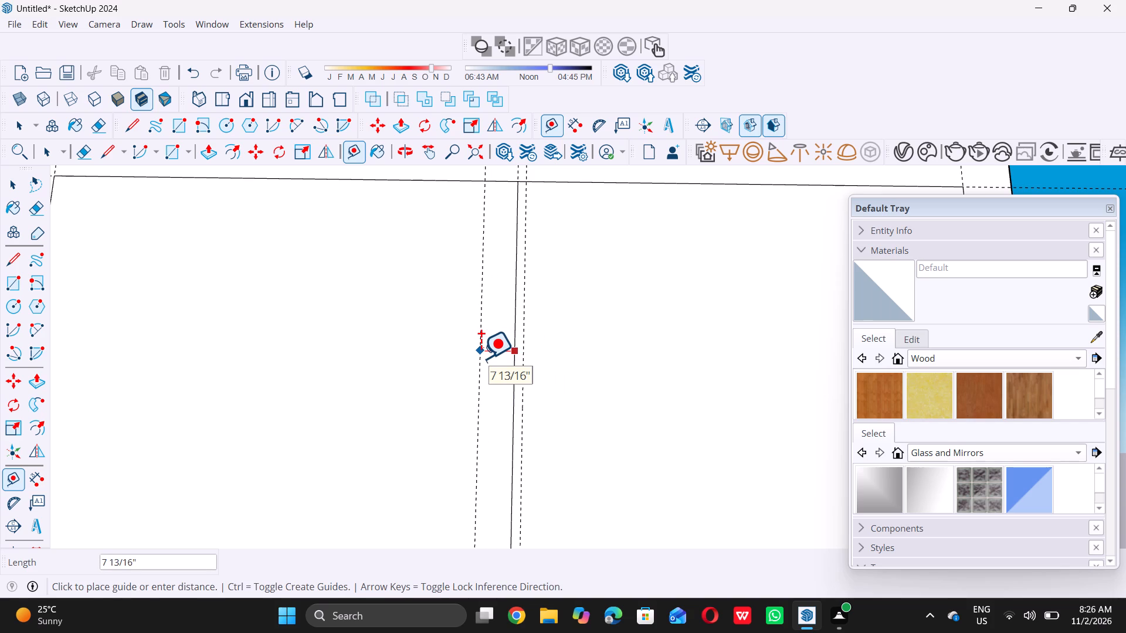
key(2)
key(shift+quotedbl)
key(Return)
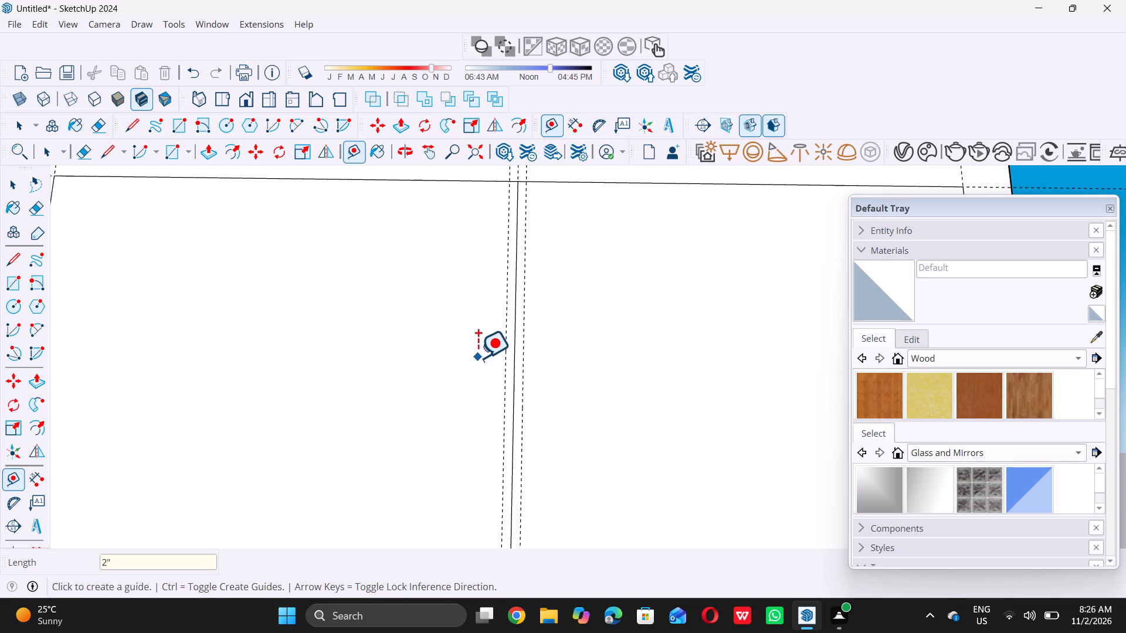
Draw a 4" by 9' divider rectangle between the two central guides, from the opening's top edge down to the wall's bottom edge.
key(space)
key(r)
scroll(477, 360, down, 3)
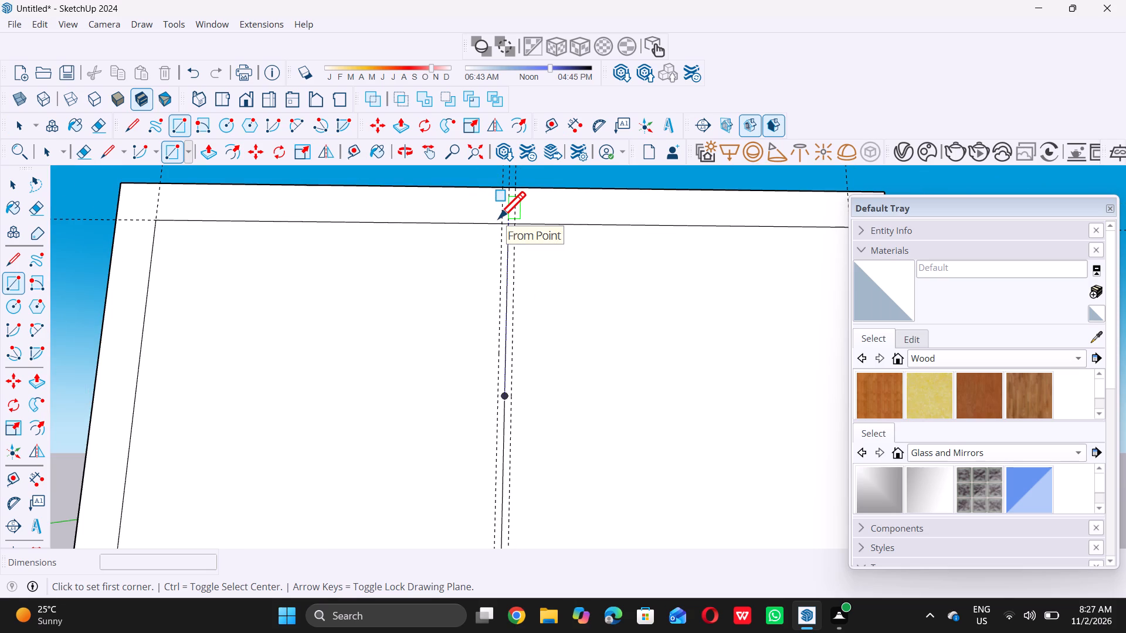
scroll(498, 219, up, 2)
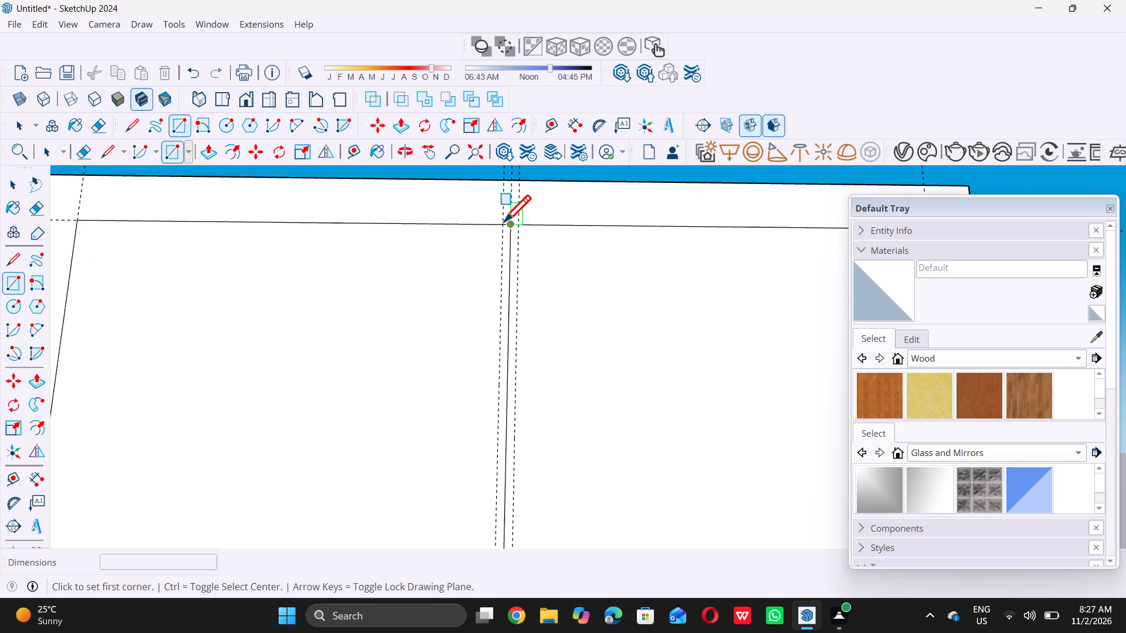
triple_click(501, 223)
scroll(499, 222, down, 4)
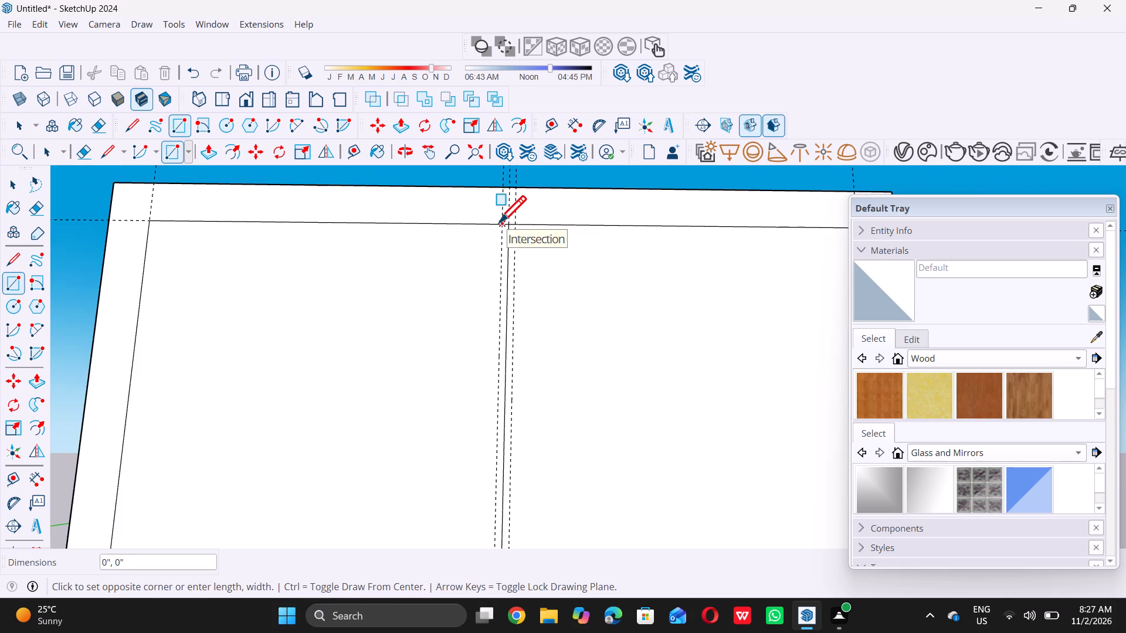
scroll(499, 222, down, 7)
scroll(503, 372, up, 3)
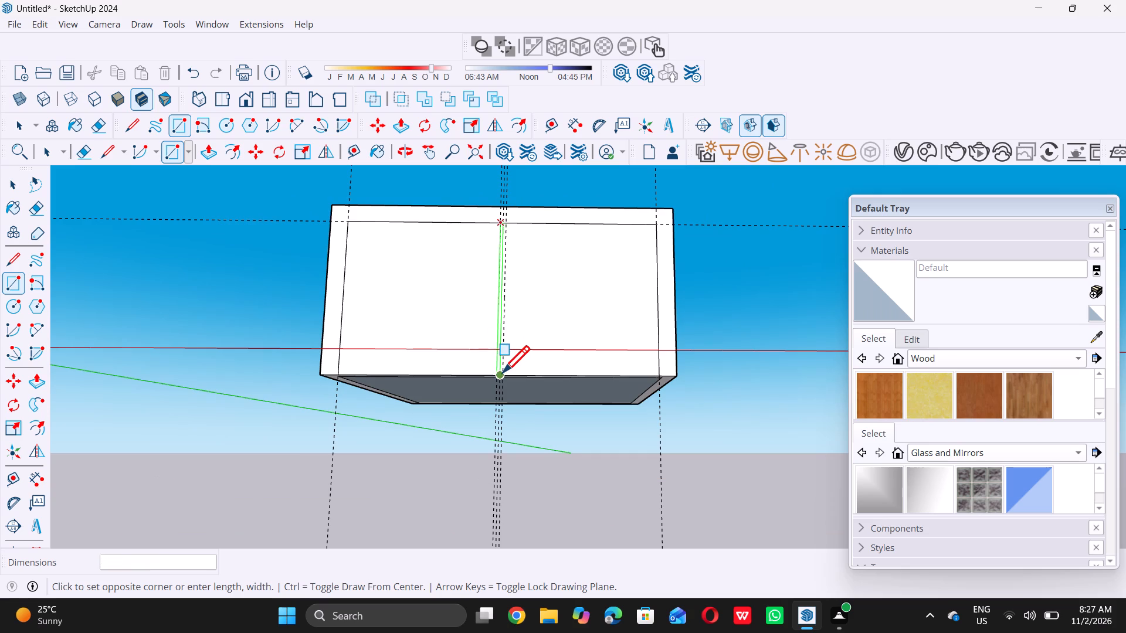
scroll(503, 372, up, 9)
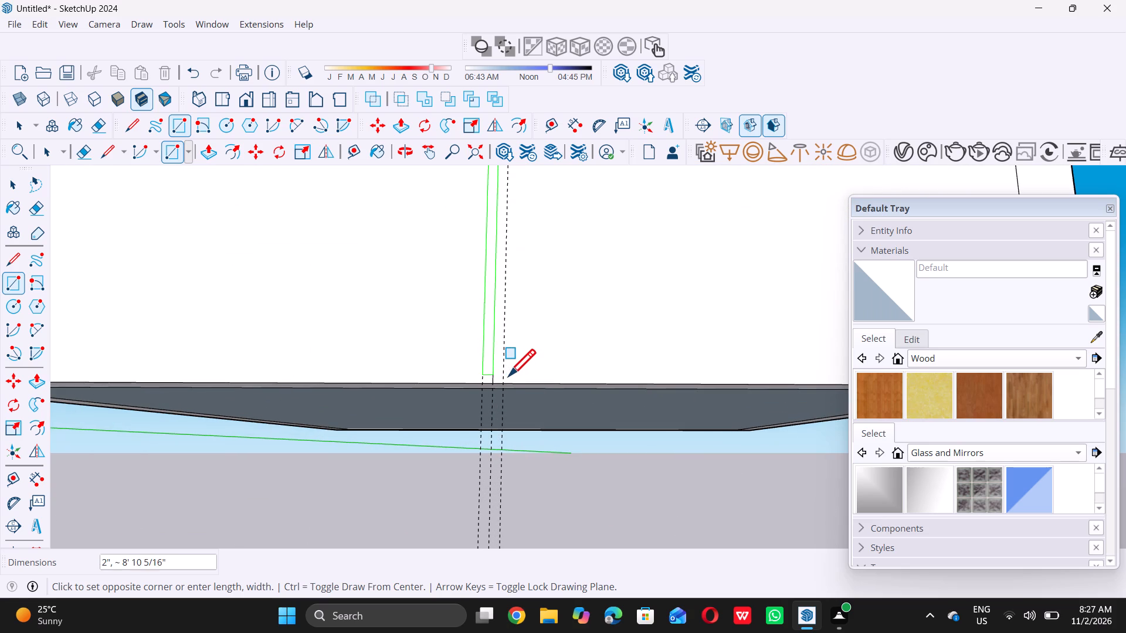
triple_click(505, 377)
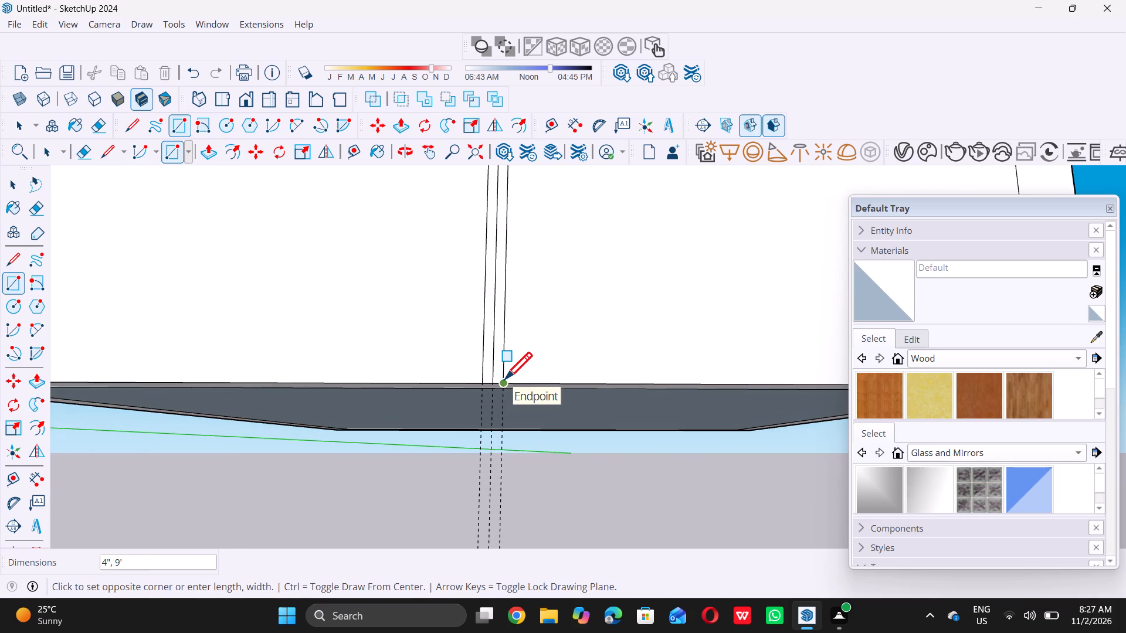
key(space)
key(r)
key(space)
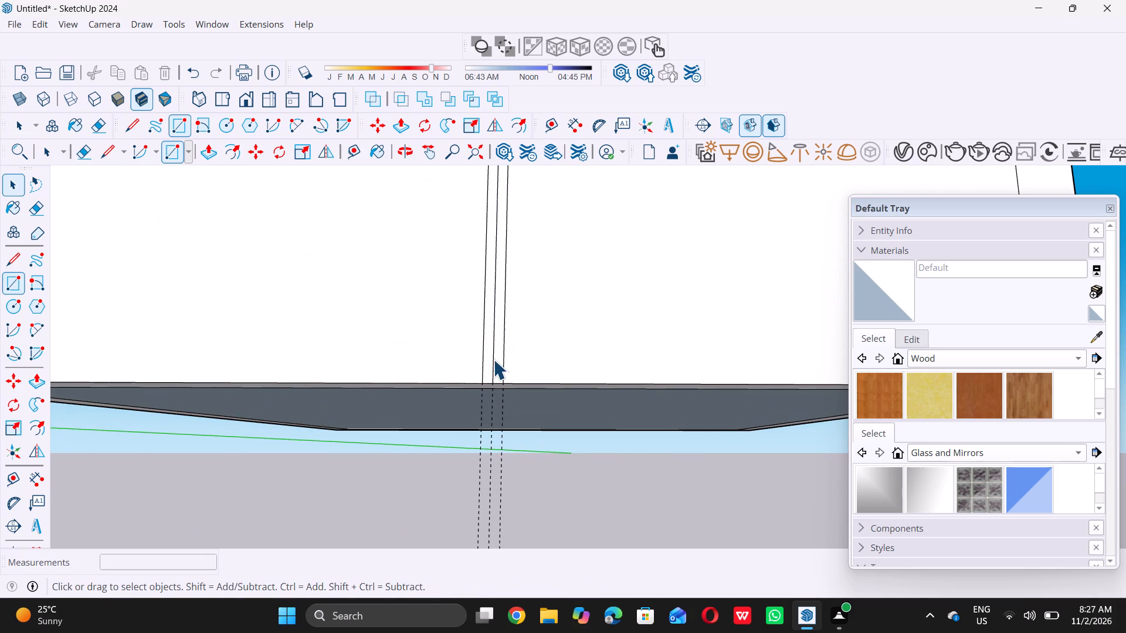
Erase the centre line and the guide on it inside the divider rectangle.
key(e)
scroll(491, 352, up, 3)
triple_click(491, 352)
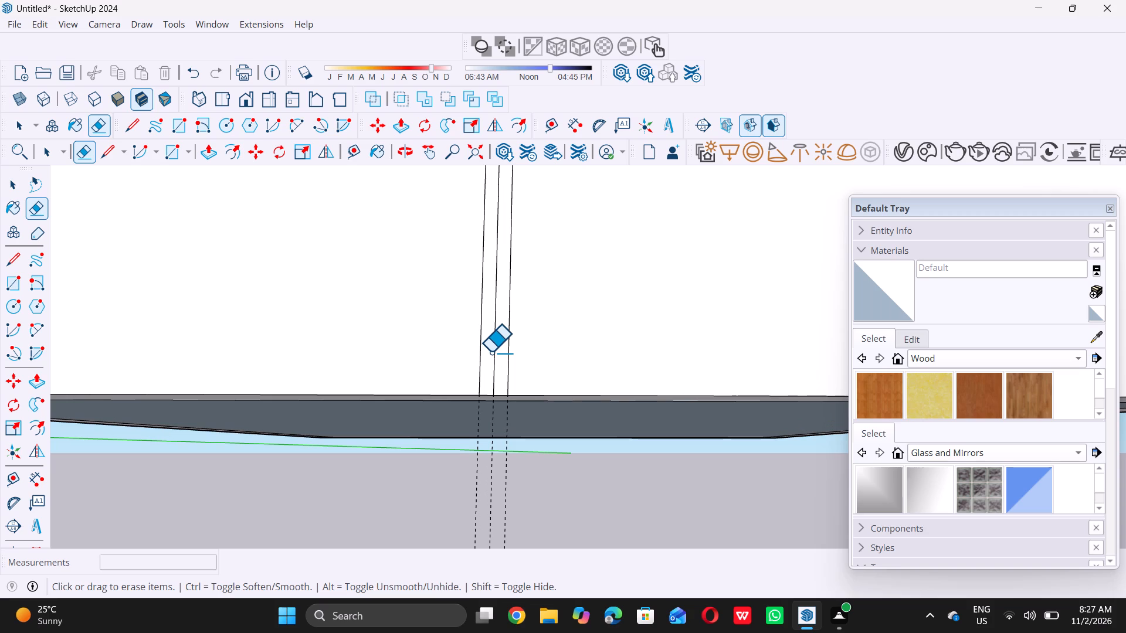
triple_click(492, 355)
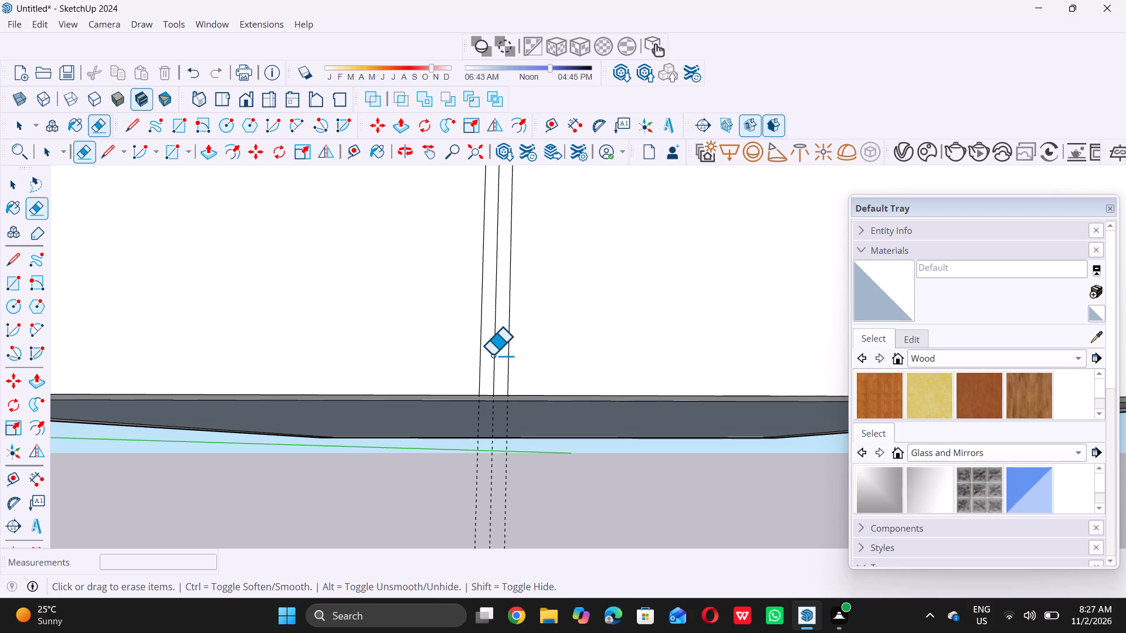
triple_click(494, 355)
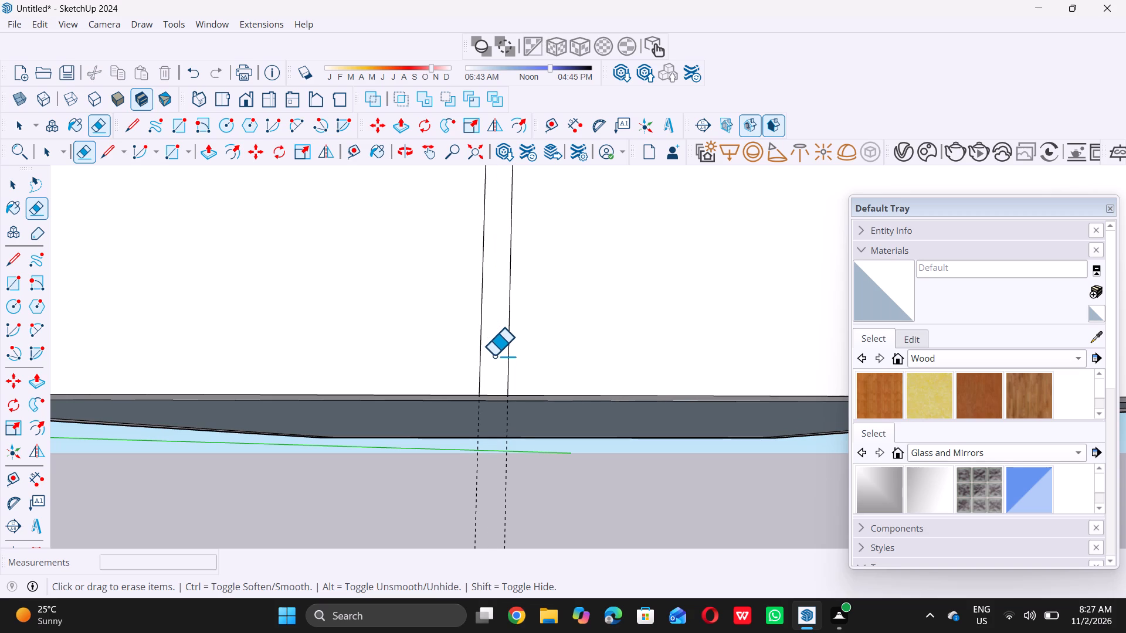
Draw a 1' horizontal line from the opening's upper-right corner to the right edge of the front wall.
scroll(495, 359, down, 20)
scroll(495, 359, down, 1)
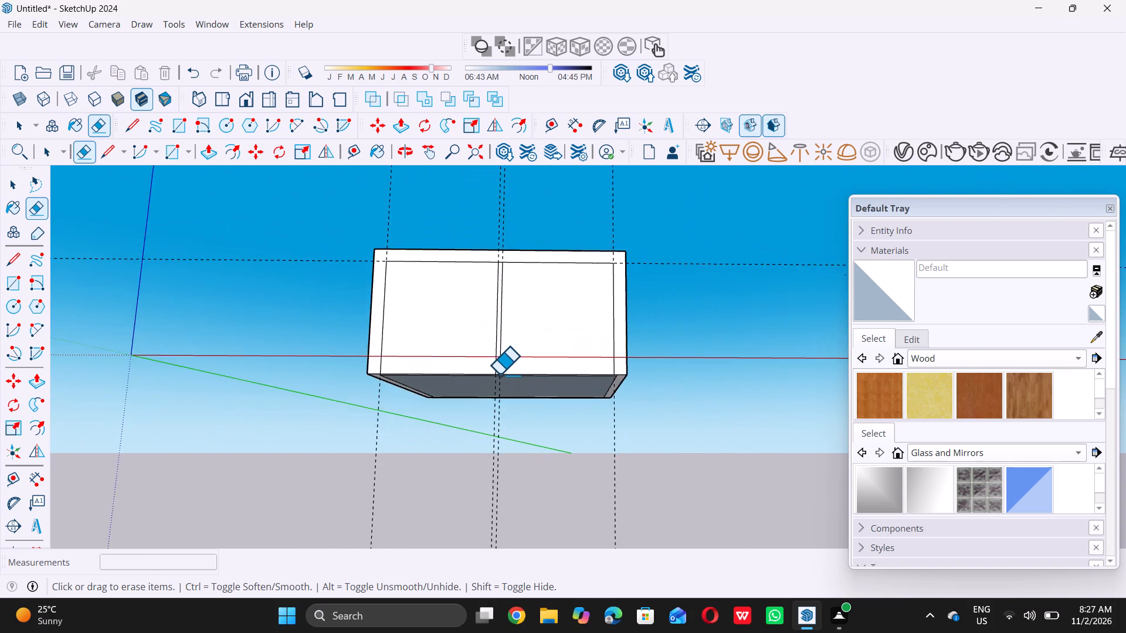
scroll(499, 374, down, 2)
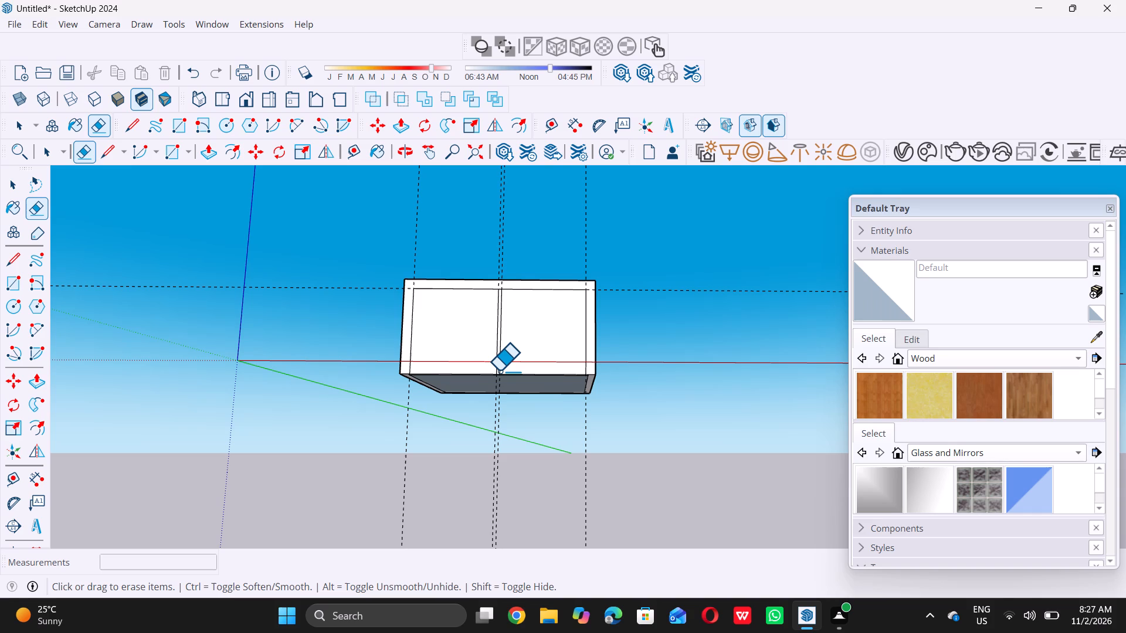
scroll(498, 365, down, 3)
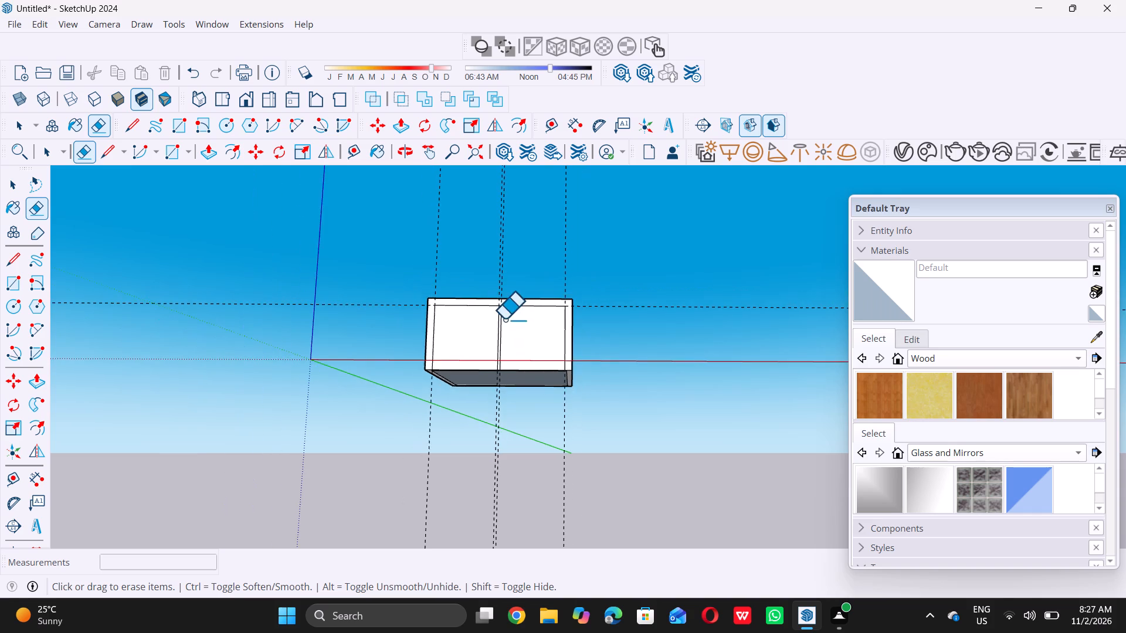
middle_drag(504, 318, 534, 374)
middle_click(534, 374)
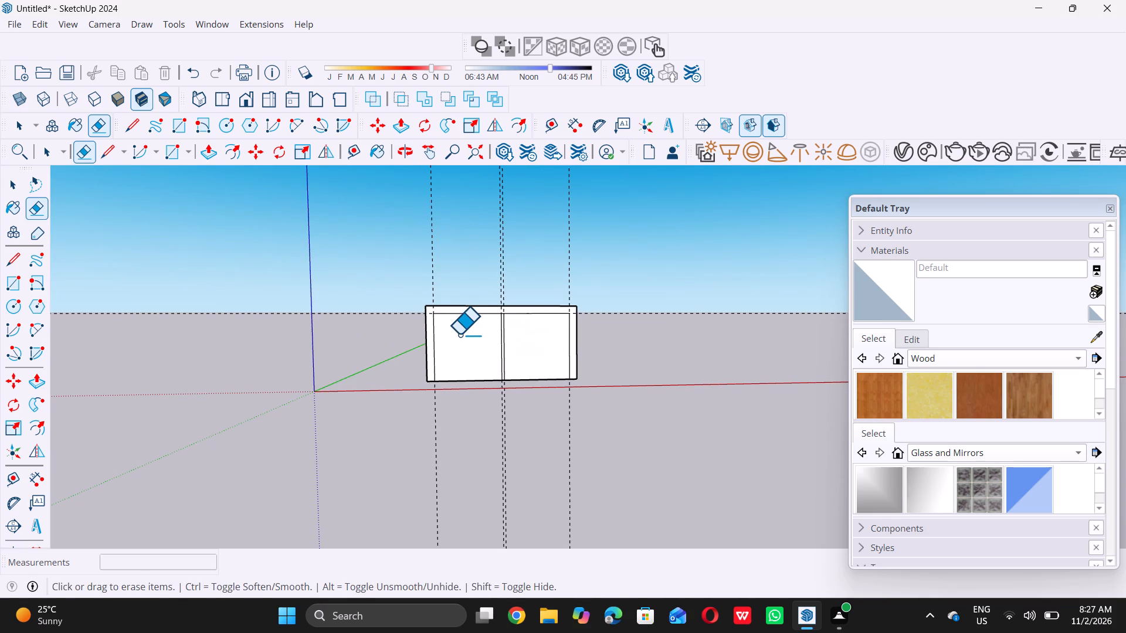
scroll(459, 334, up, 3)
key(space)
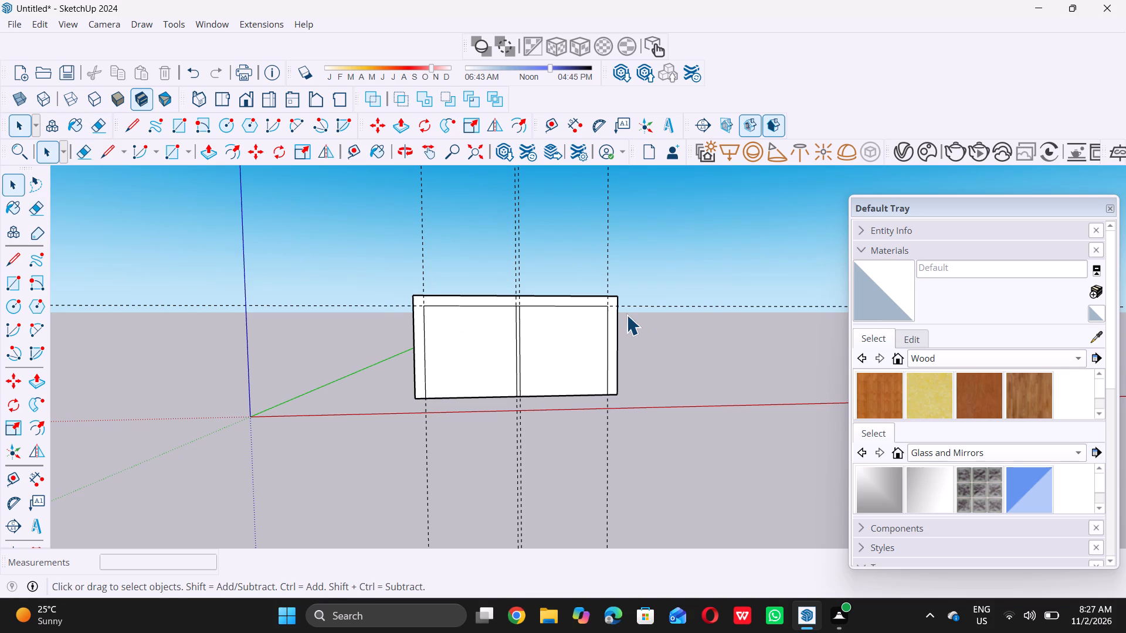
scroll(626, 315, up, 12)
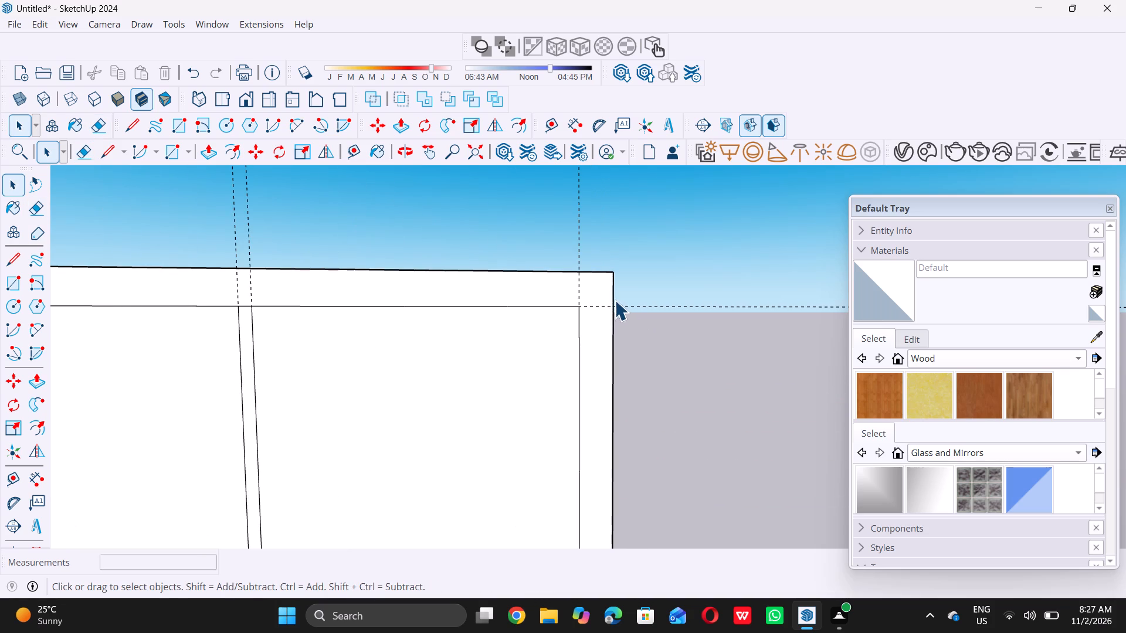
key(l)
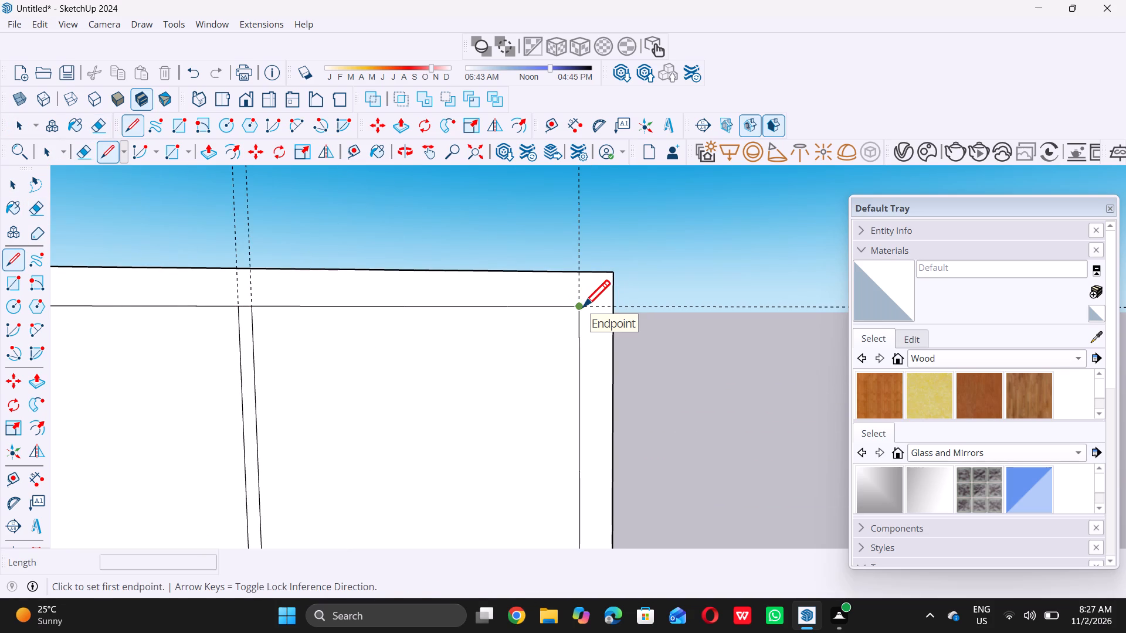
triple_click(583, 306)
click(614, 305)
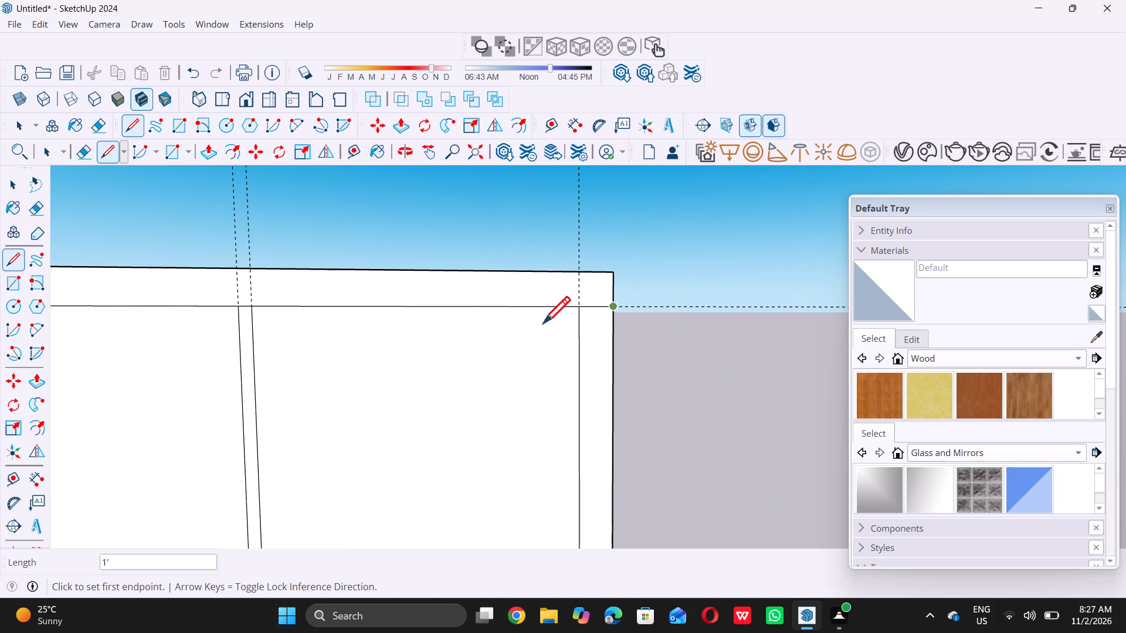
Draw a 1' horizontal line from the opening's upper-left corner to the left edge of the front wall.
scroll(468, 308, down, 7)
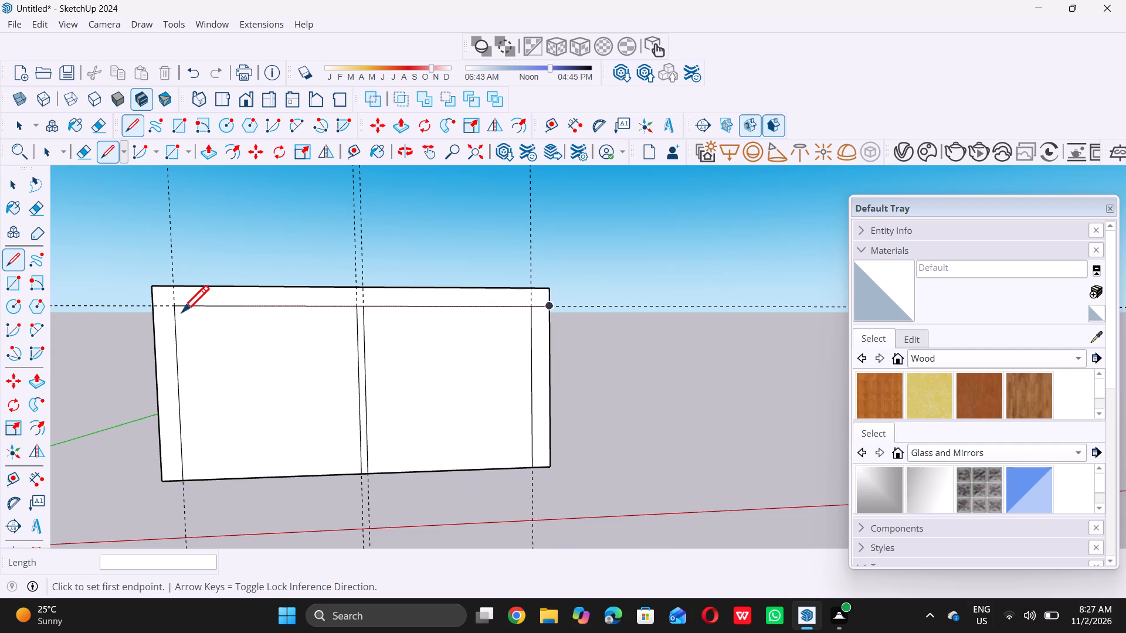
scroll(171, 307, up, 3)
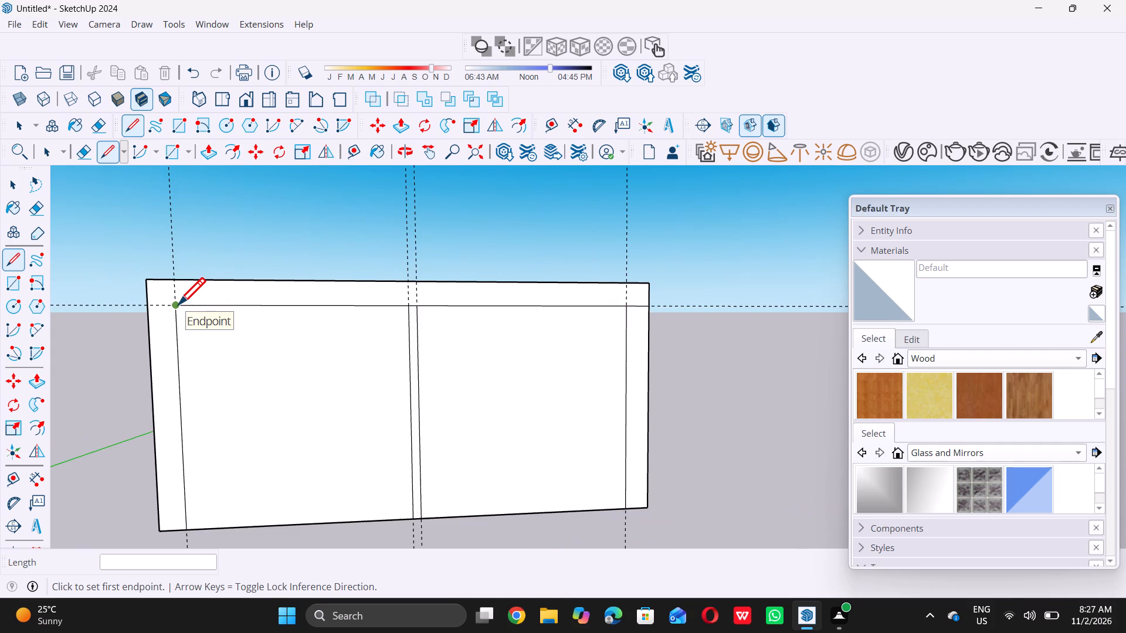
click(178, 304)
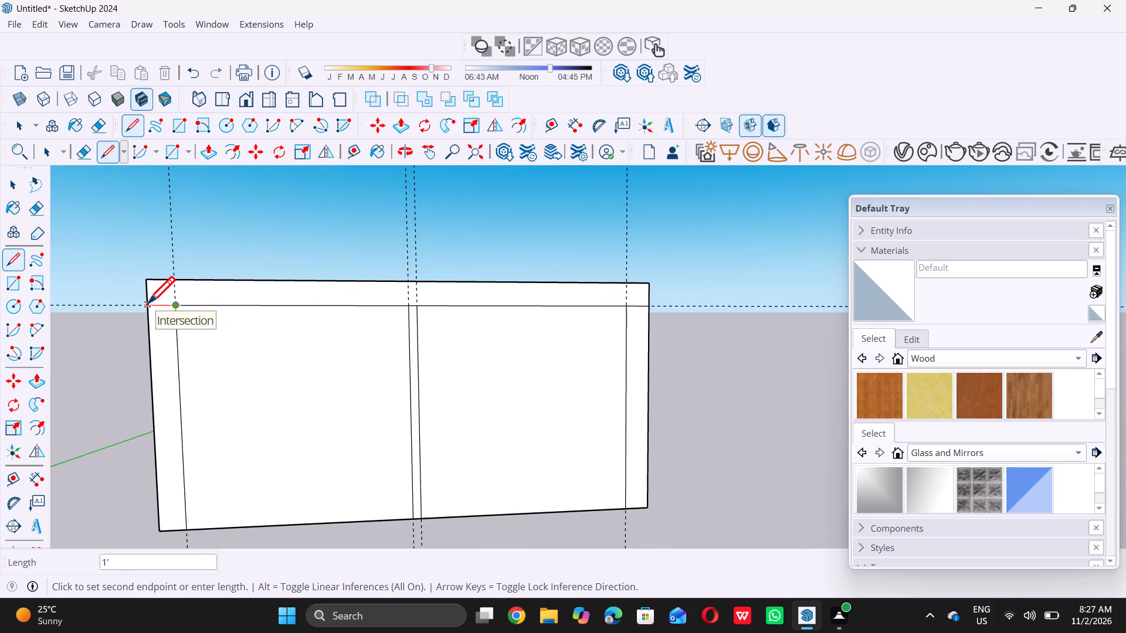
triple_click(148, 303)
key(space)
Delete all construction guides from the model.
scroll(359, 308, down, 2)
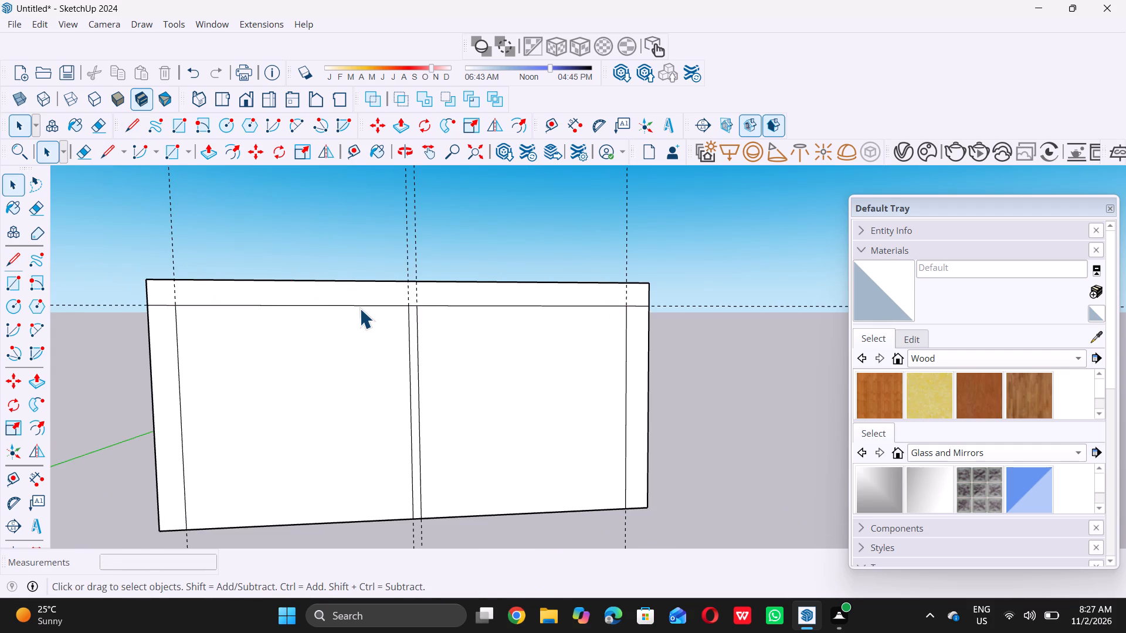
scroll(359, 308, down, 6)
middle_drag(368, 305, 362, 298)
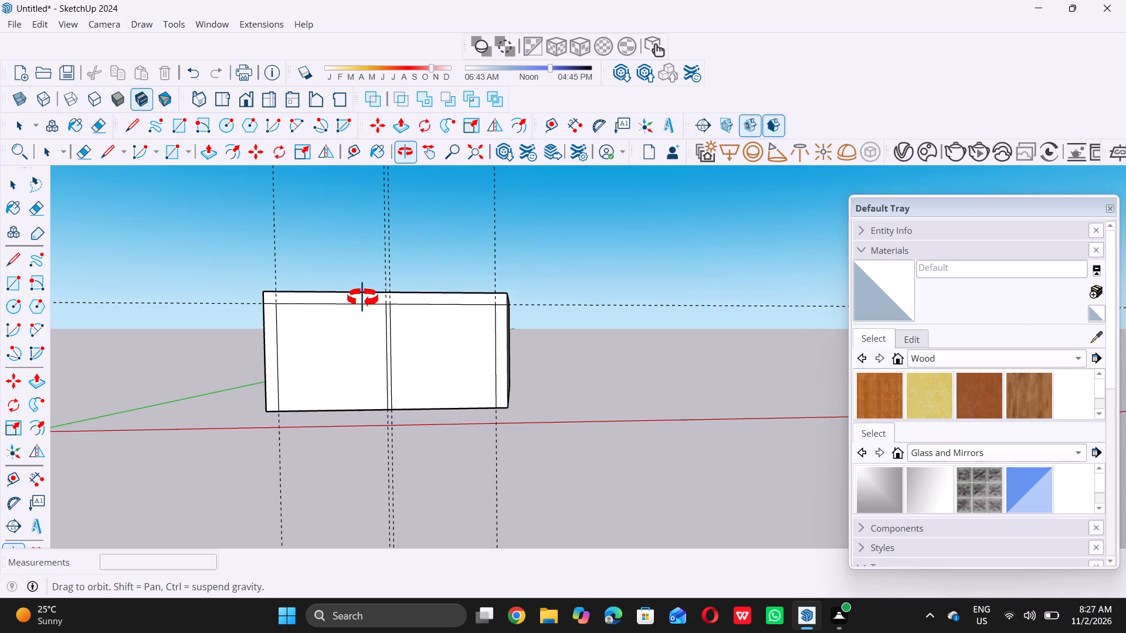
middle_drag(362, 298, 364, 297)
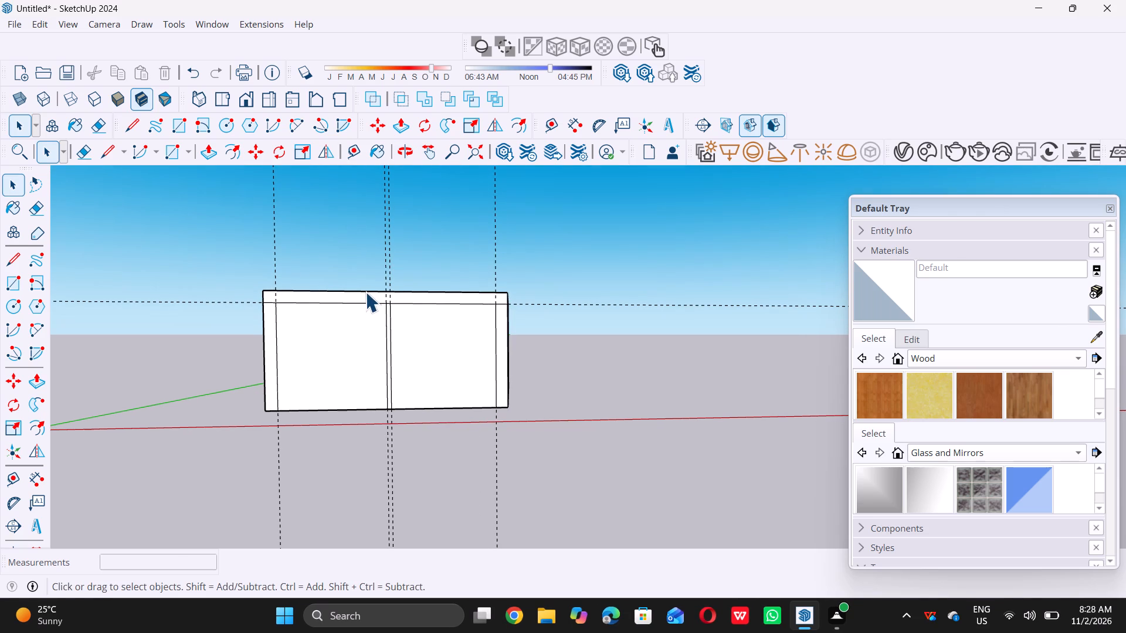
scroll(306, 277, down, 3)
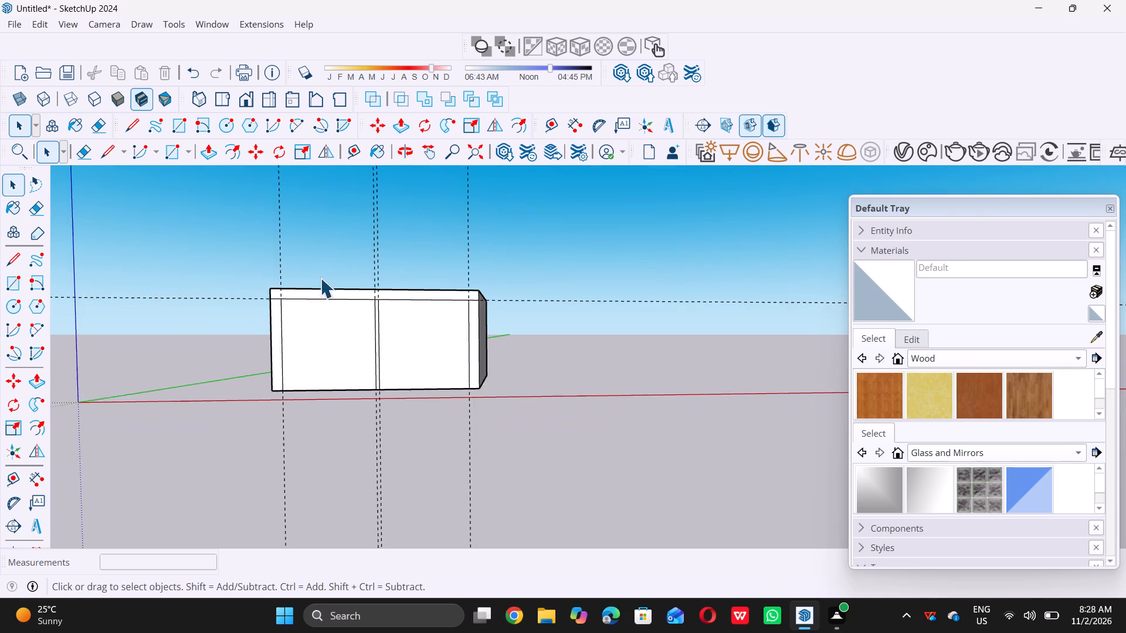
scroll(320, 278, down, 2)
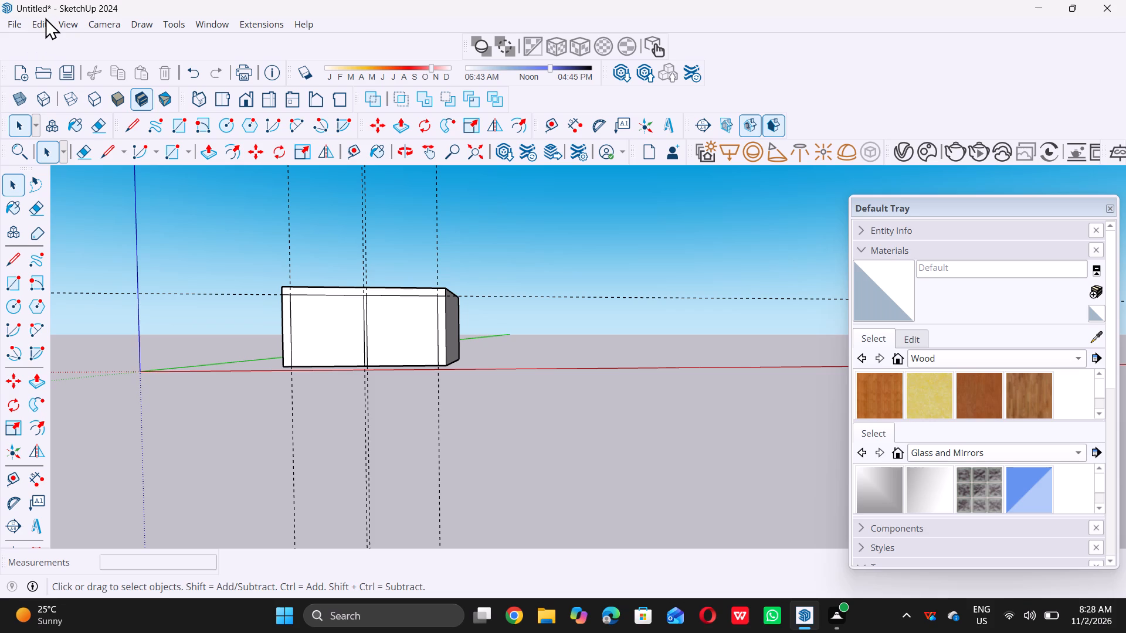
triple_click(42, 18)
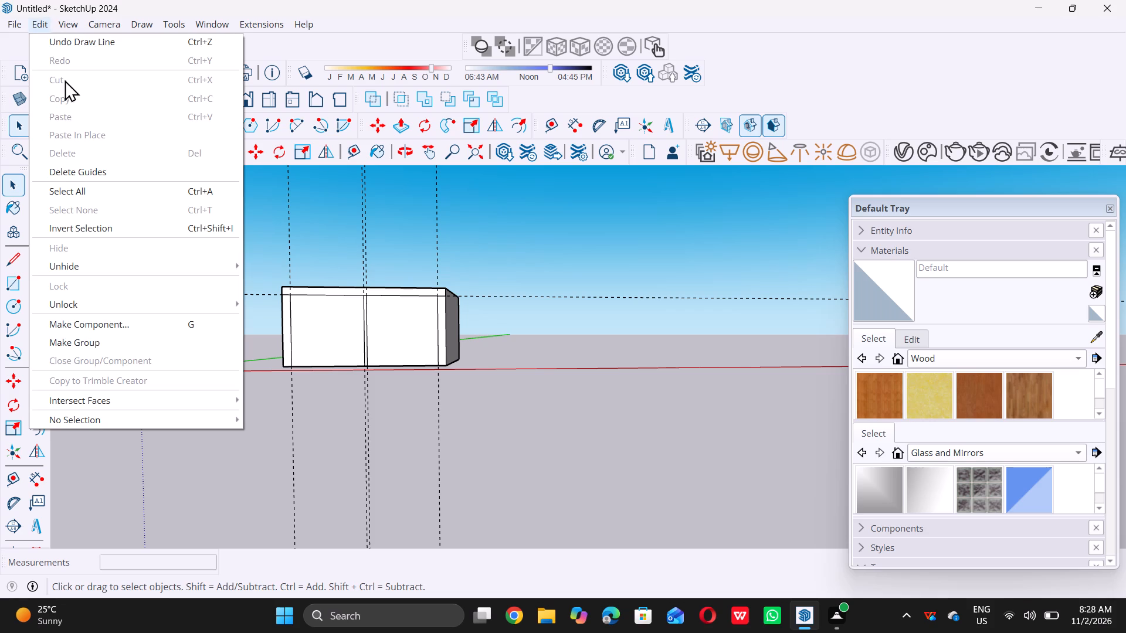
triple_click(73, 175)
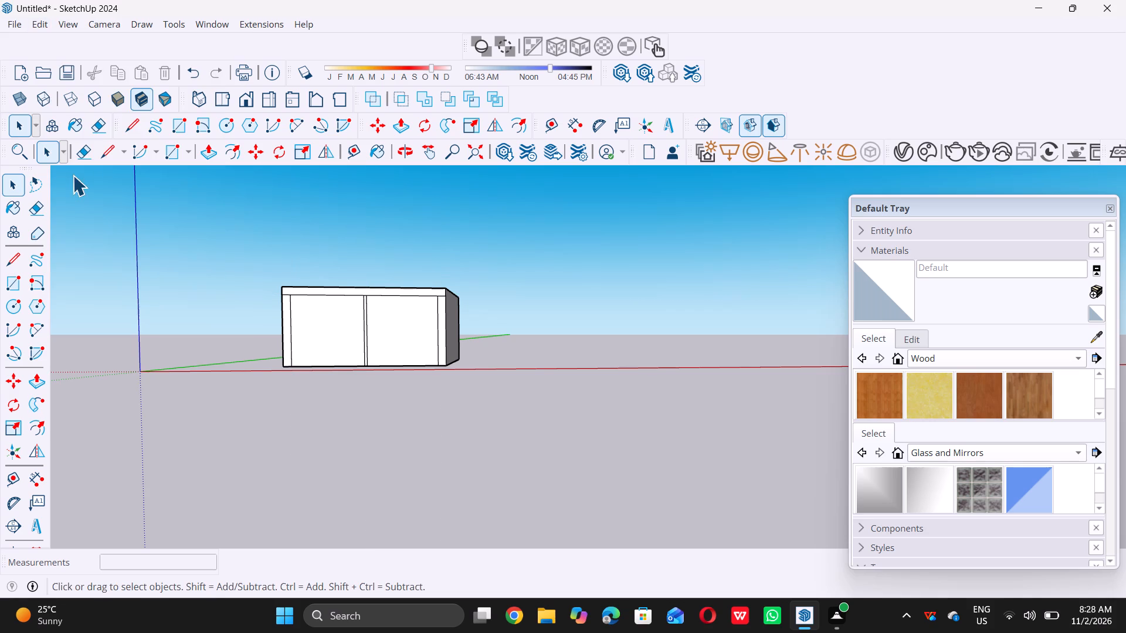
Examine the room's front wall, opening outline and open top from a raised corner angle.
scroll(257, 278, down, 4)
middle_drag(262, 356, 341, 400)
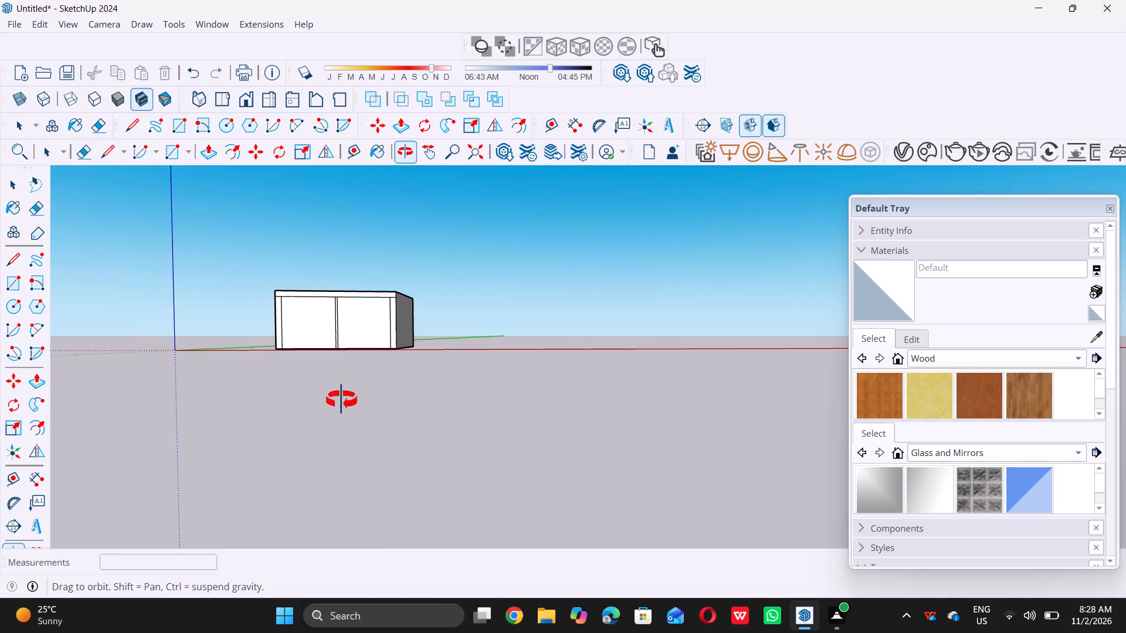
middle_drag(341, 400, 402, 422)
middle_click(402, 422)
scroll(328, 412, up, 6)
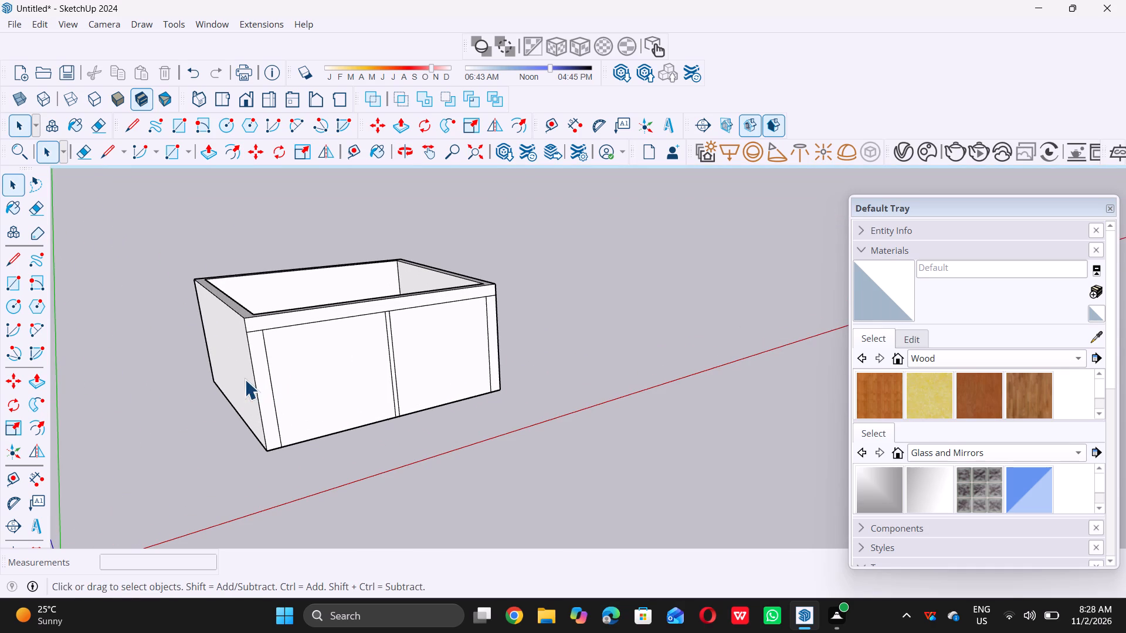
scroll(279, 356, down, 4)
middle_drag(251, 424, 272, 430)
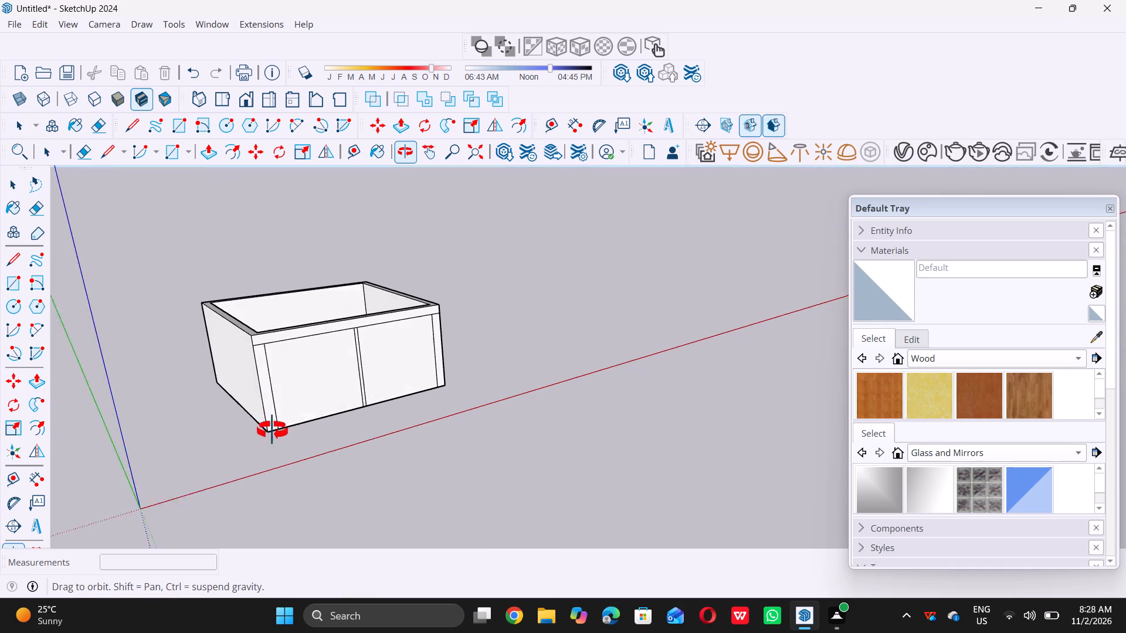
middle_drag(272, 430, 288, 422)
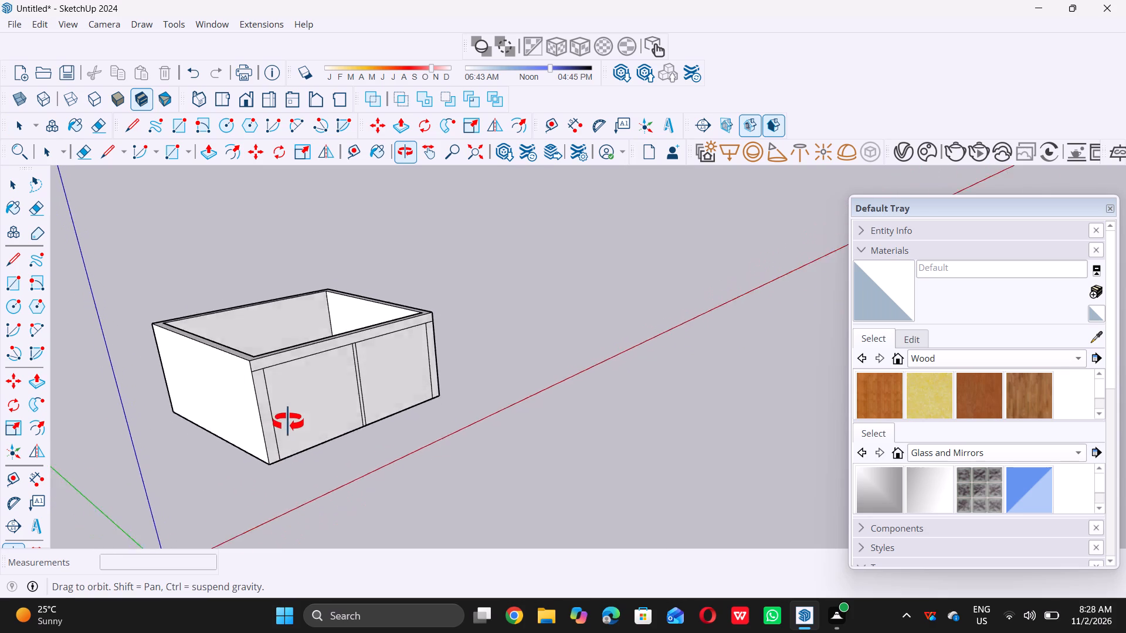
middle_drag(288, 422, 273, 416)
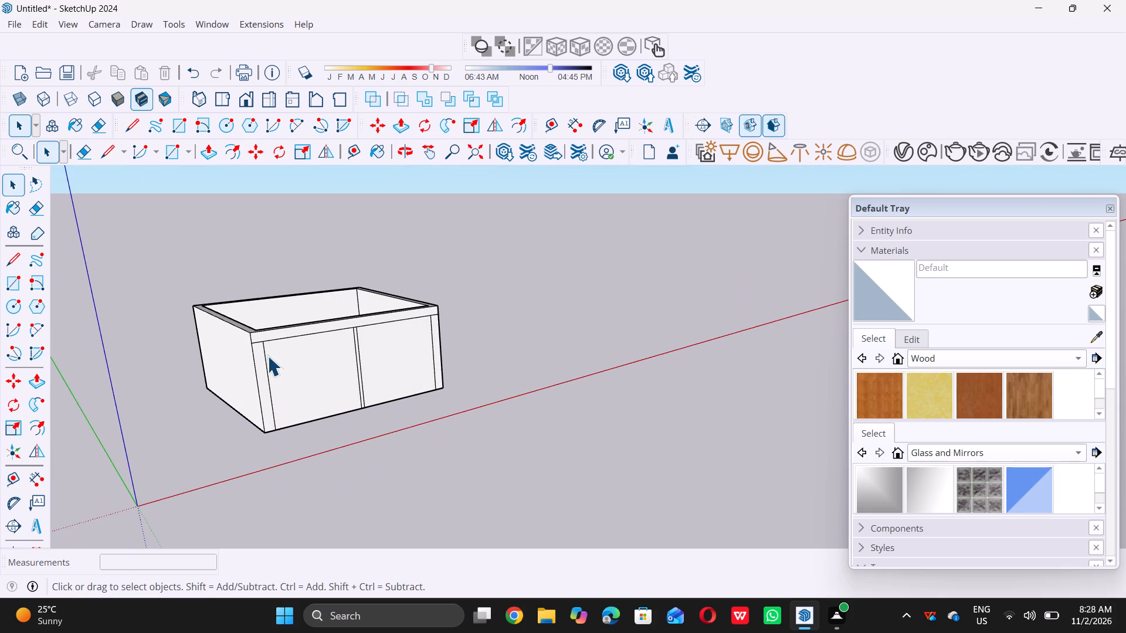
scroll(269, 348, up, 8)
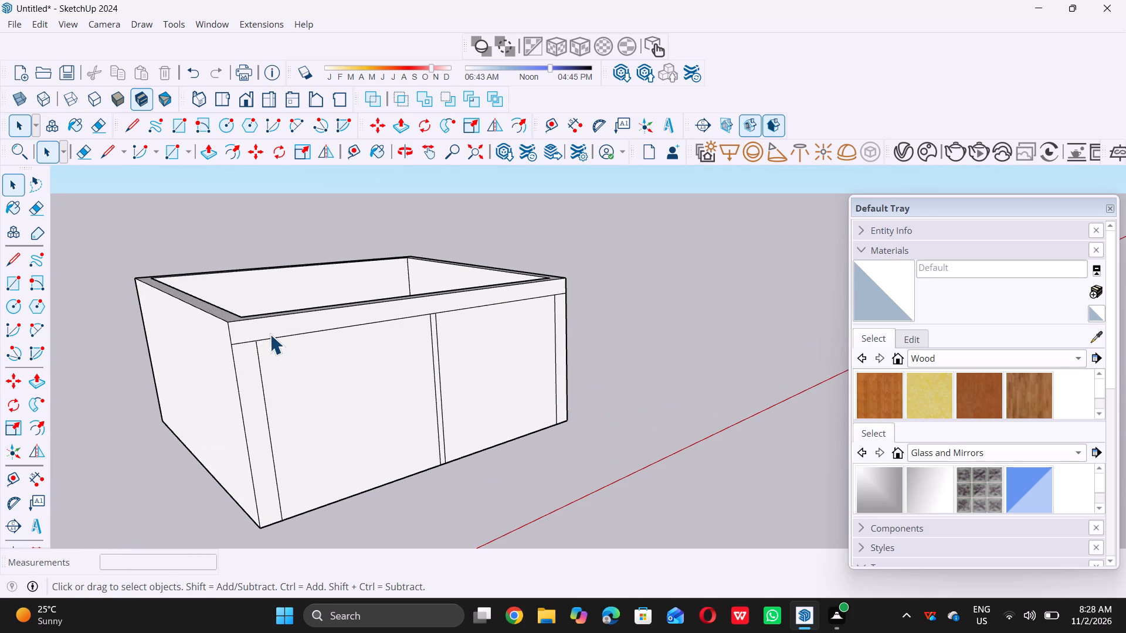
scroll(270, 334, up, 4)
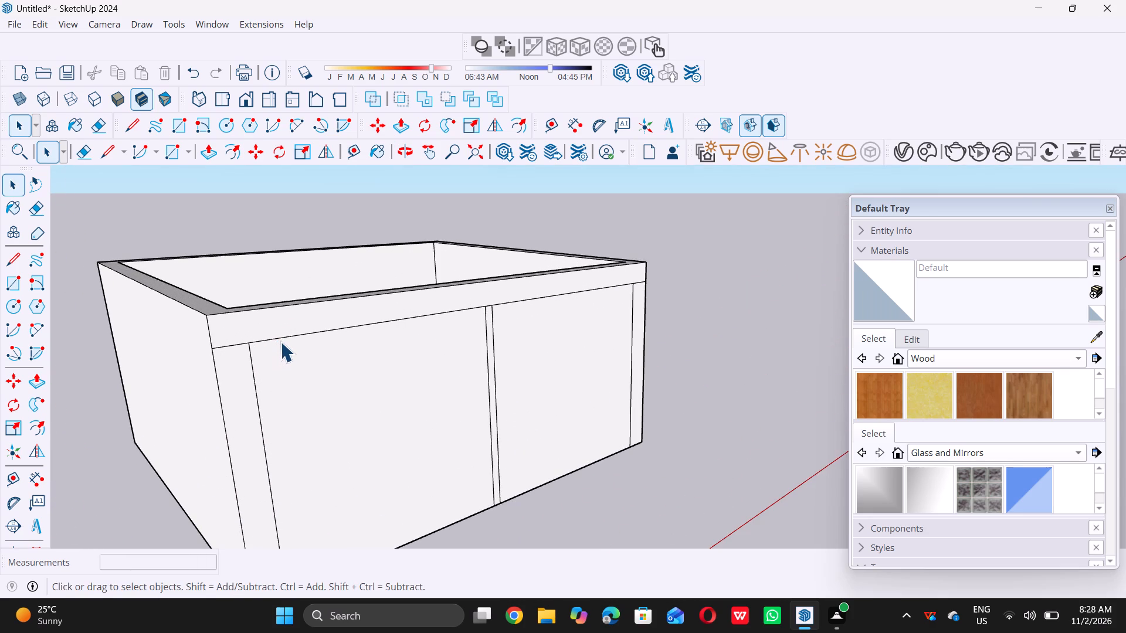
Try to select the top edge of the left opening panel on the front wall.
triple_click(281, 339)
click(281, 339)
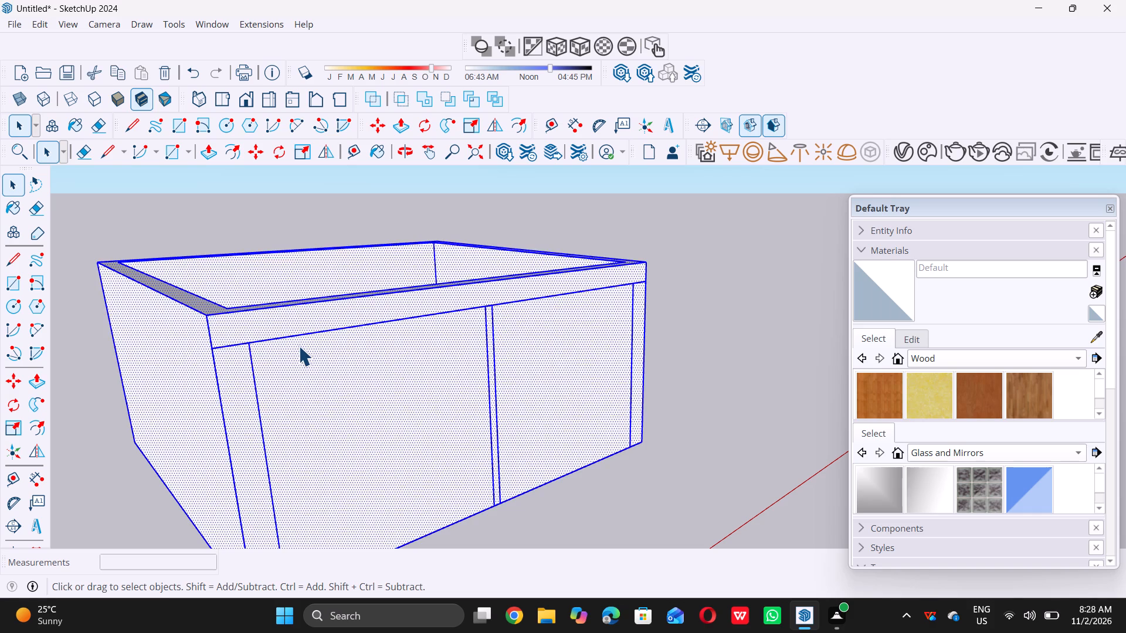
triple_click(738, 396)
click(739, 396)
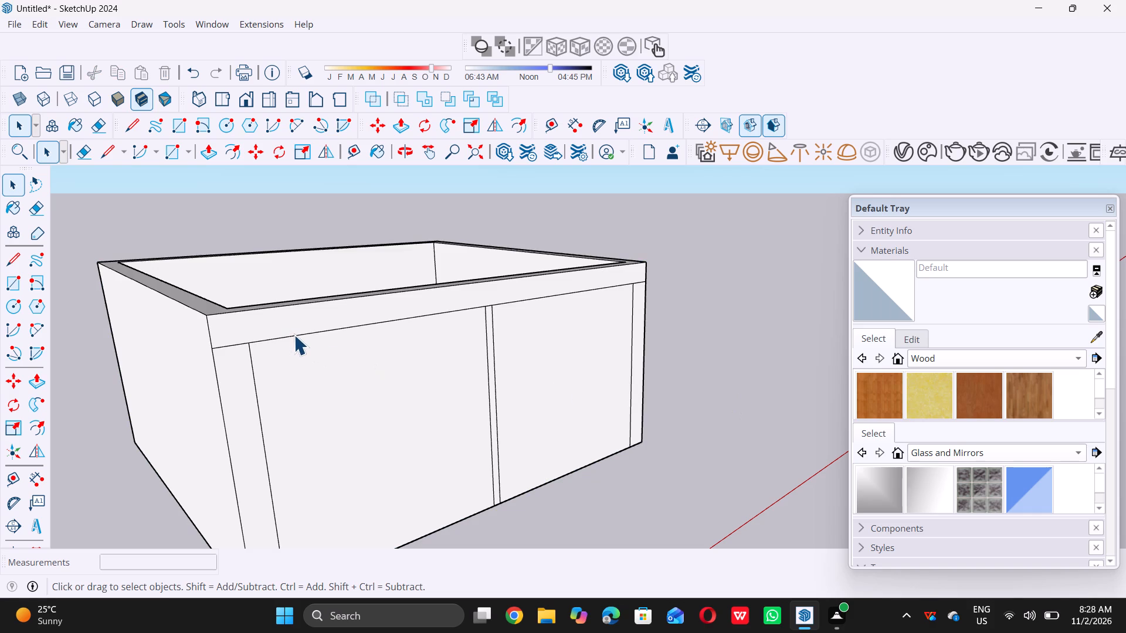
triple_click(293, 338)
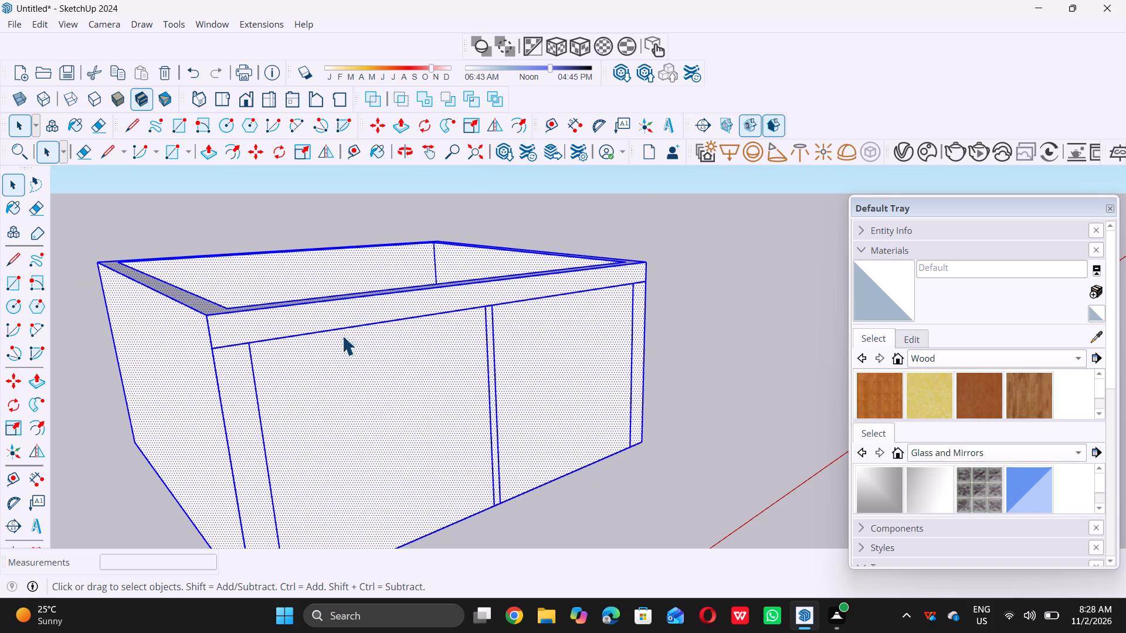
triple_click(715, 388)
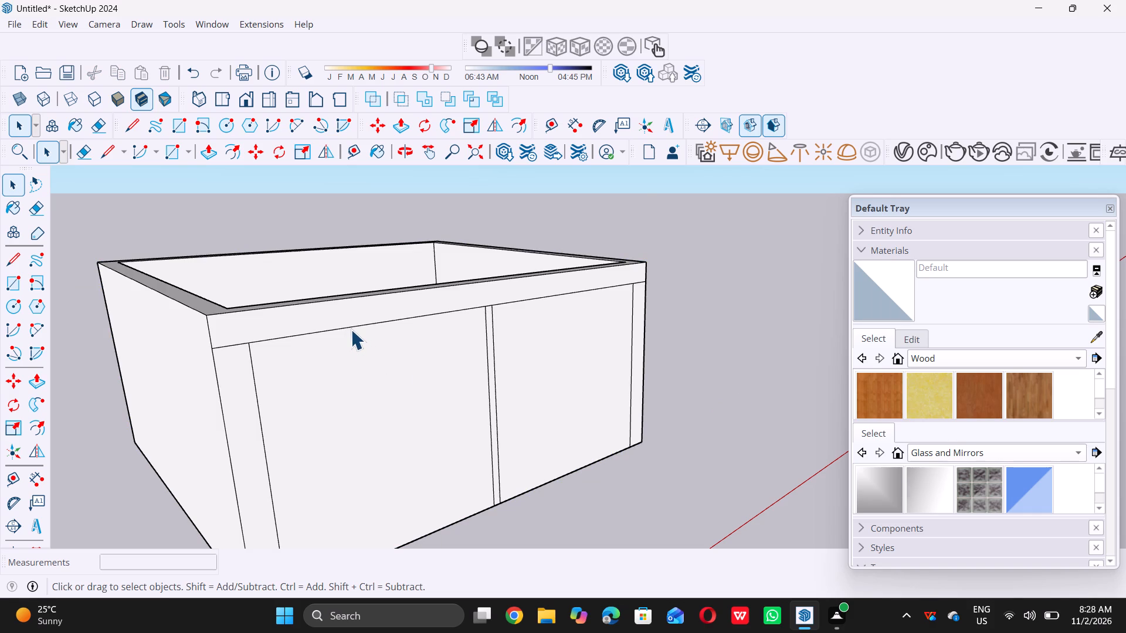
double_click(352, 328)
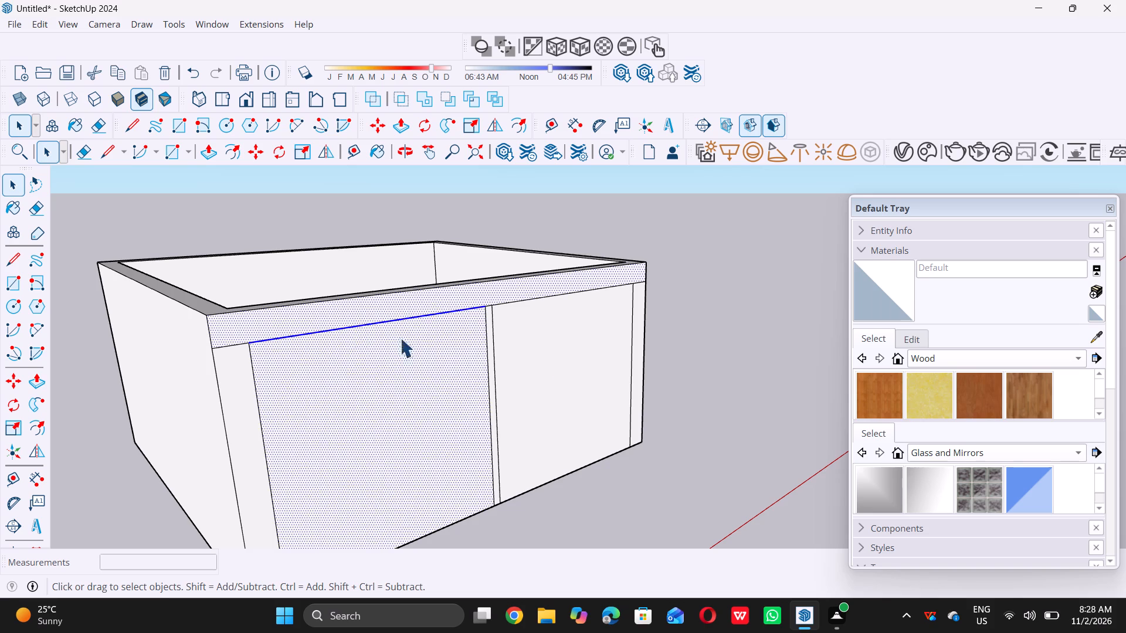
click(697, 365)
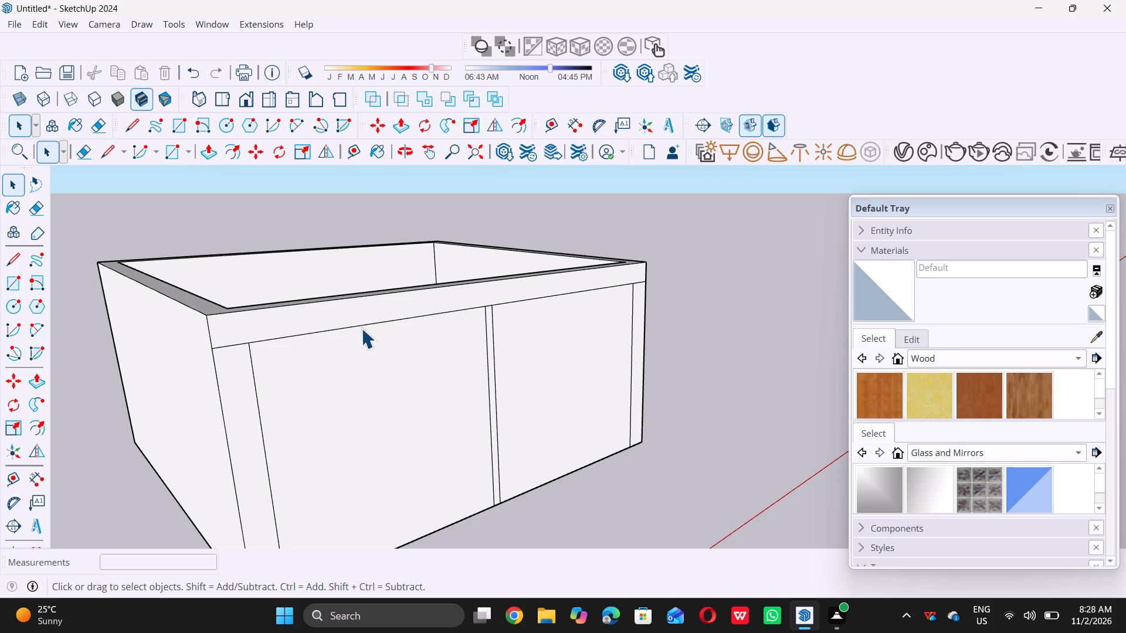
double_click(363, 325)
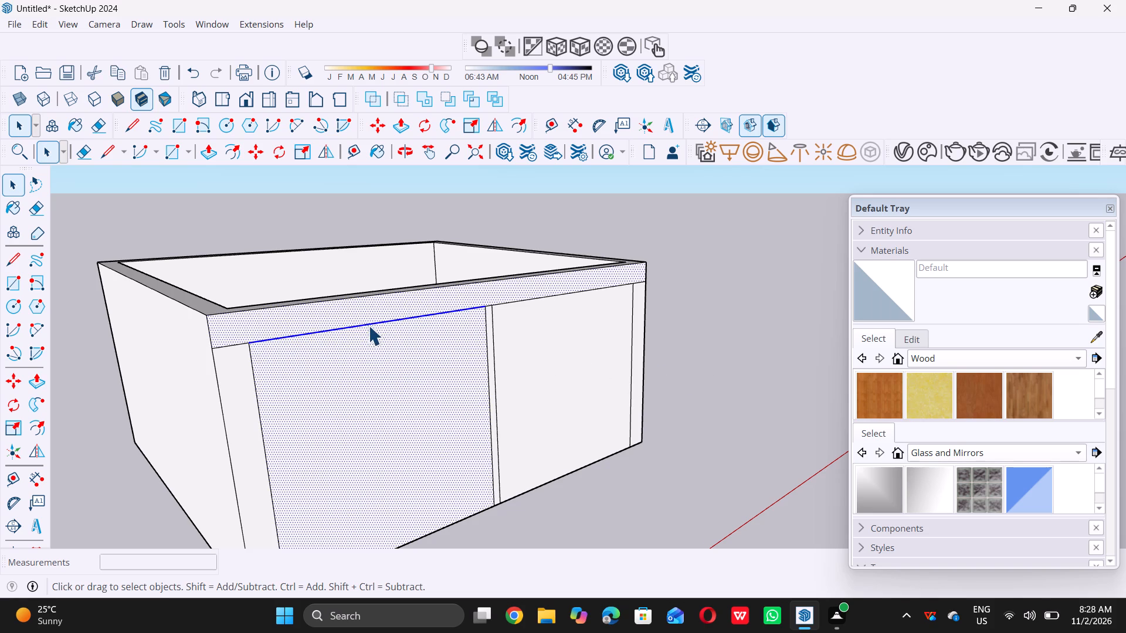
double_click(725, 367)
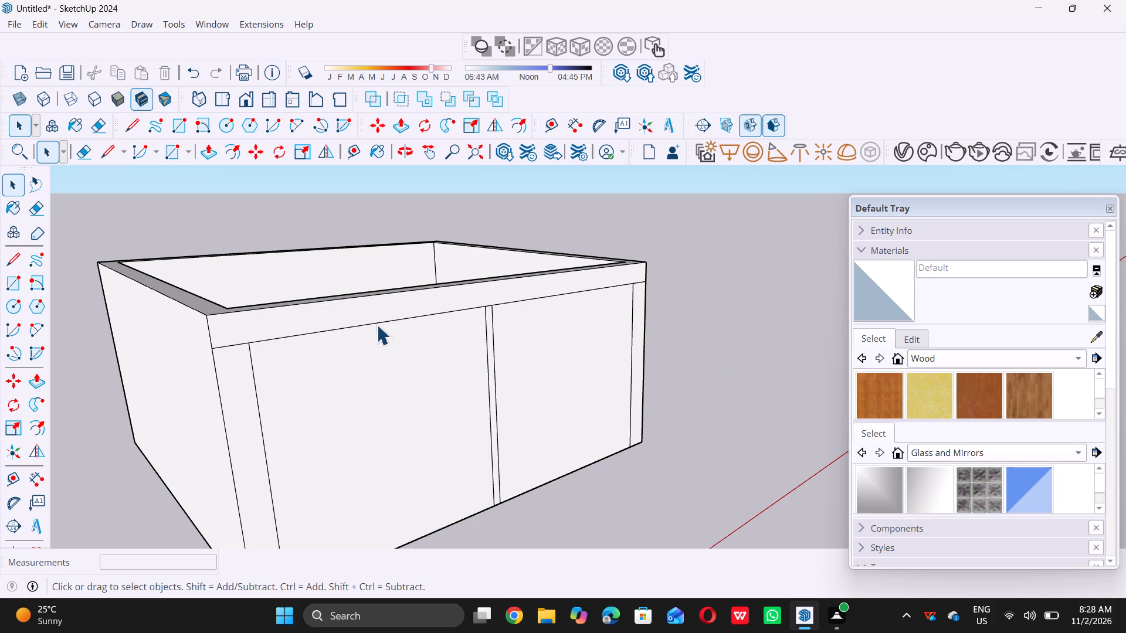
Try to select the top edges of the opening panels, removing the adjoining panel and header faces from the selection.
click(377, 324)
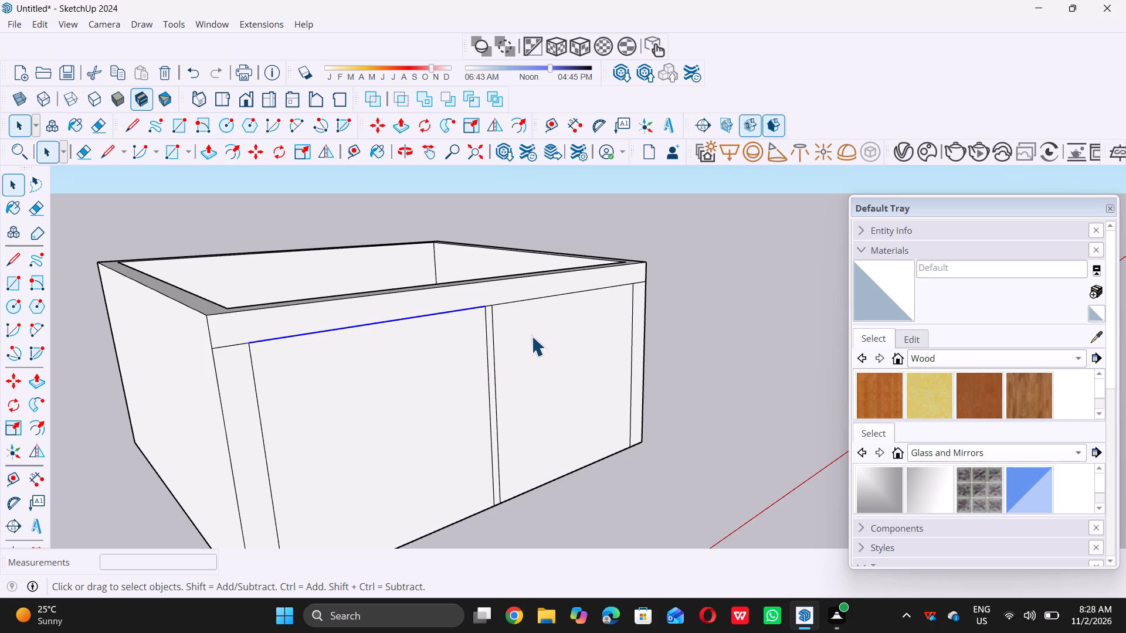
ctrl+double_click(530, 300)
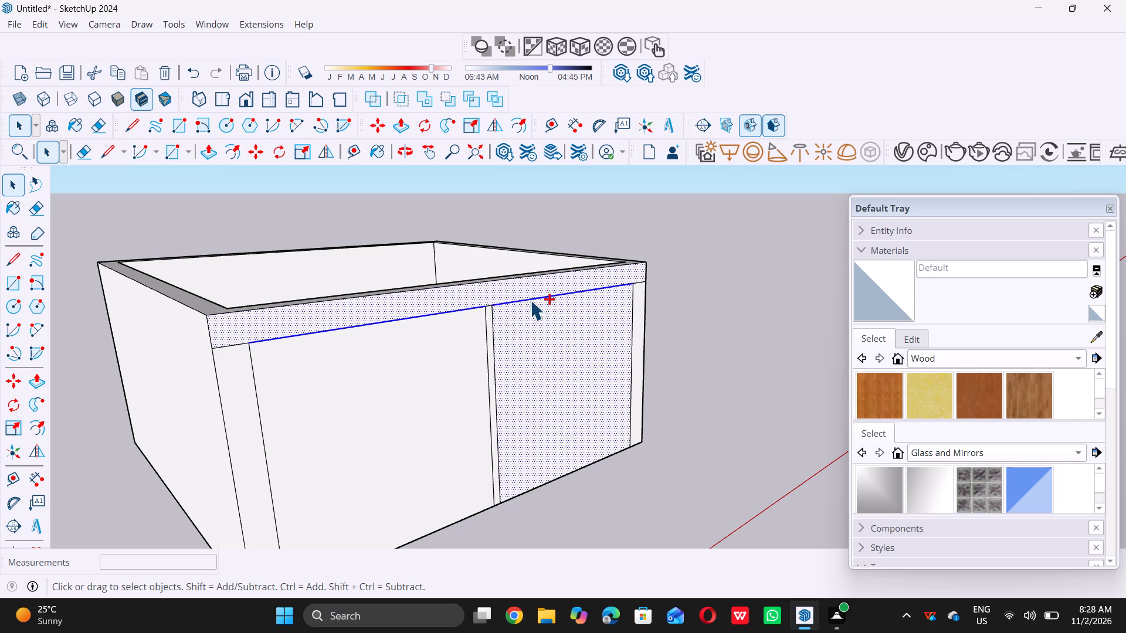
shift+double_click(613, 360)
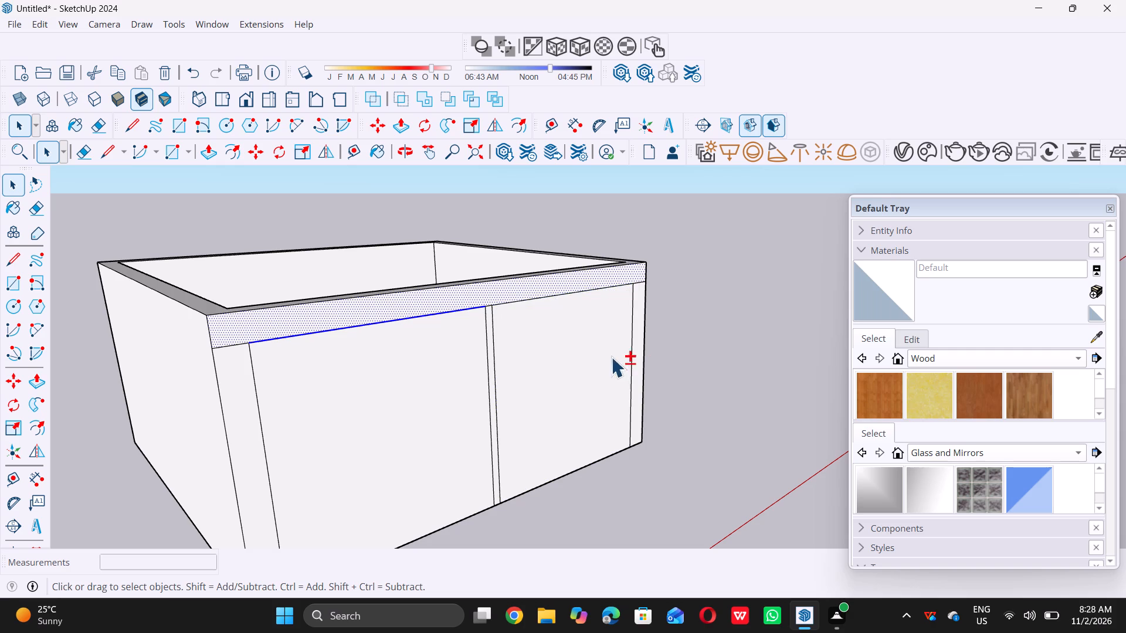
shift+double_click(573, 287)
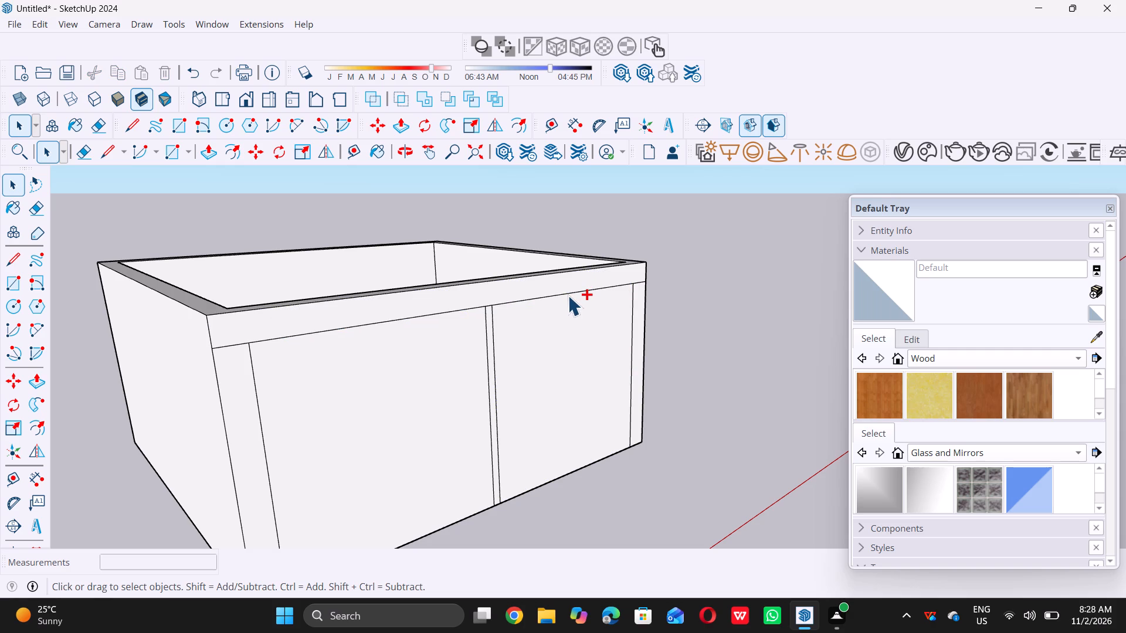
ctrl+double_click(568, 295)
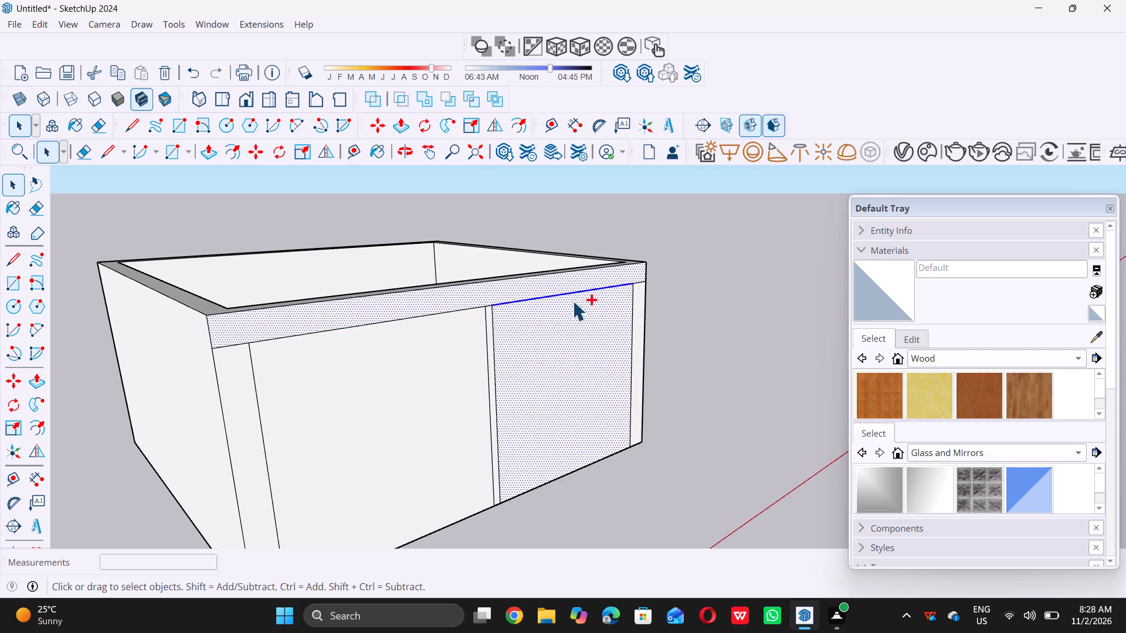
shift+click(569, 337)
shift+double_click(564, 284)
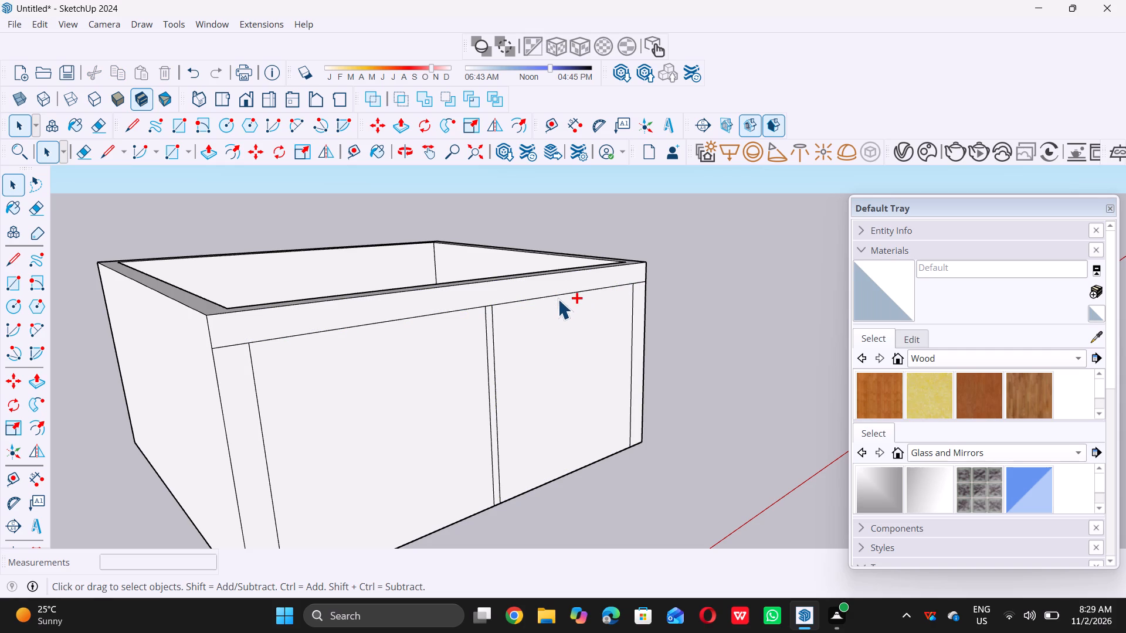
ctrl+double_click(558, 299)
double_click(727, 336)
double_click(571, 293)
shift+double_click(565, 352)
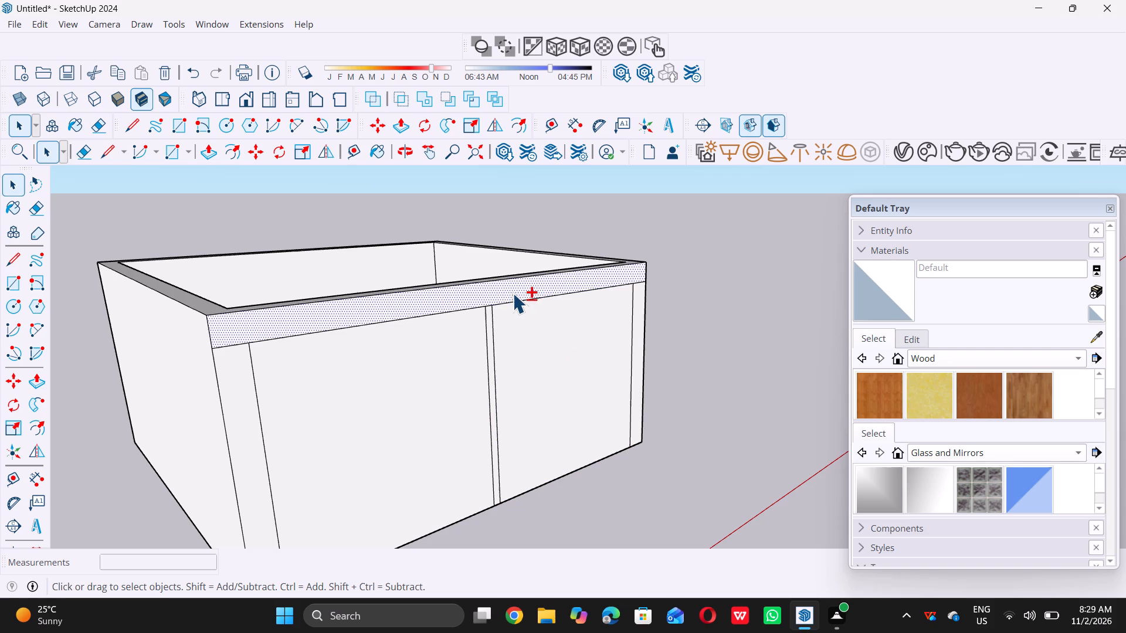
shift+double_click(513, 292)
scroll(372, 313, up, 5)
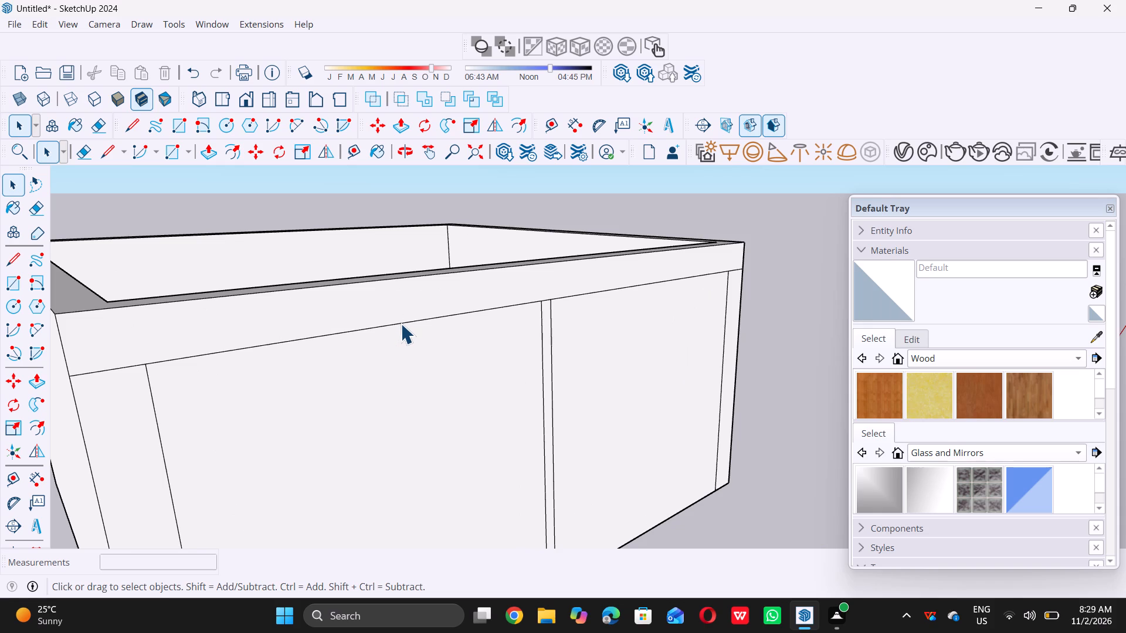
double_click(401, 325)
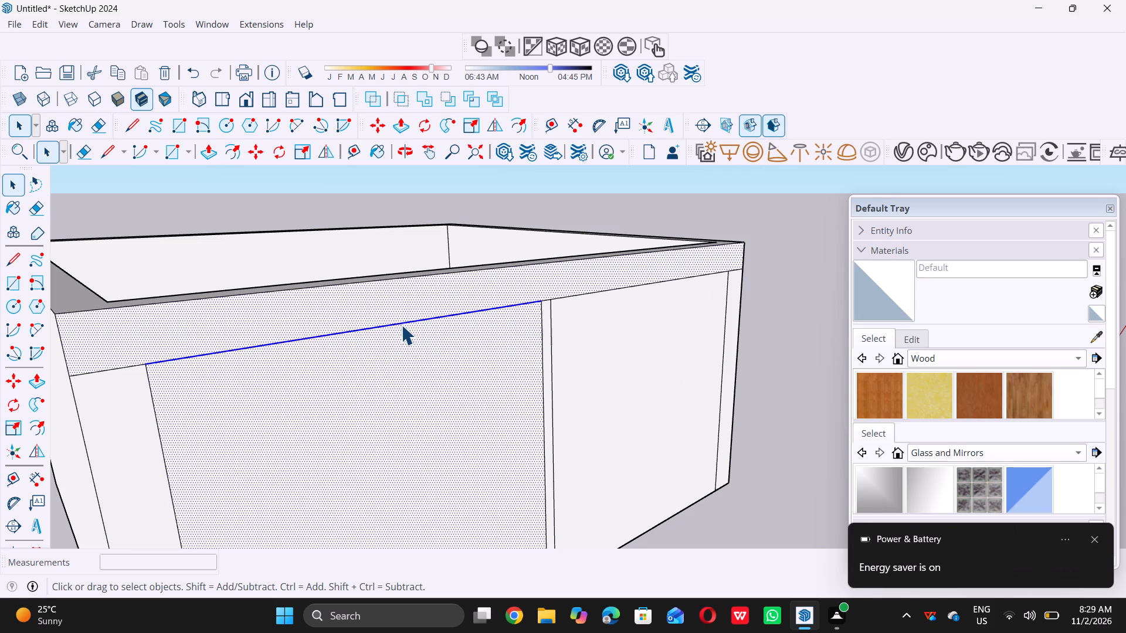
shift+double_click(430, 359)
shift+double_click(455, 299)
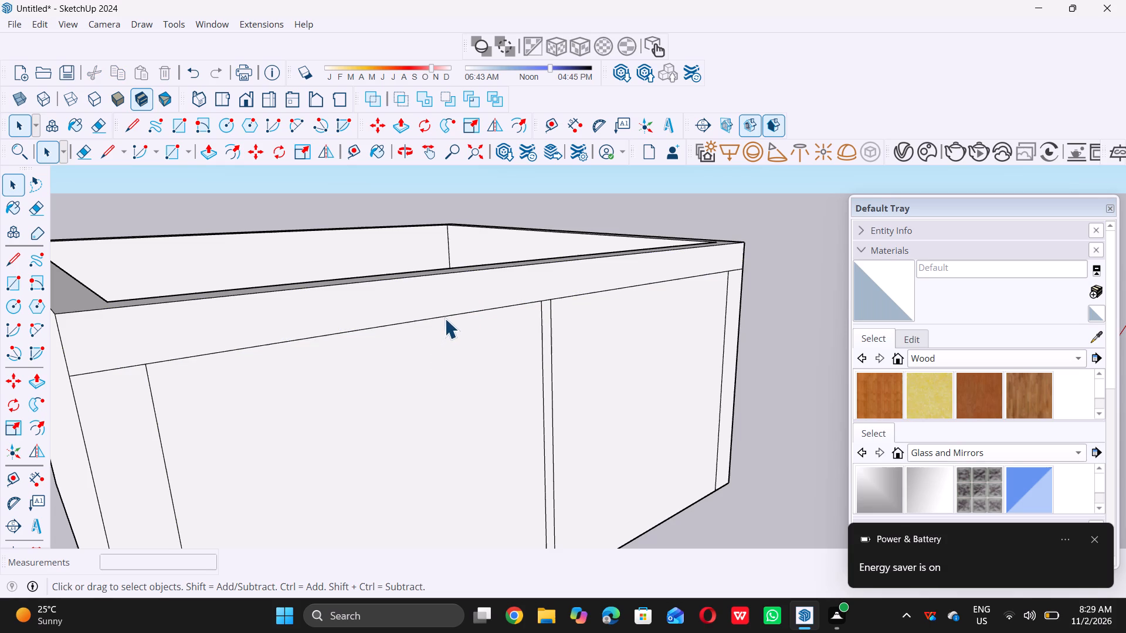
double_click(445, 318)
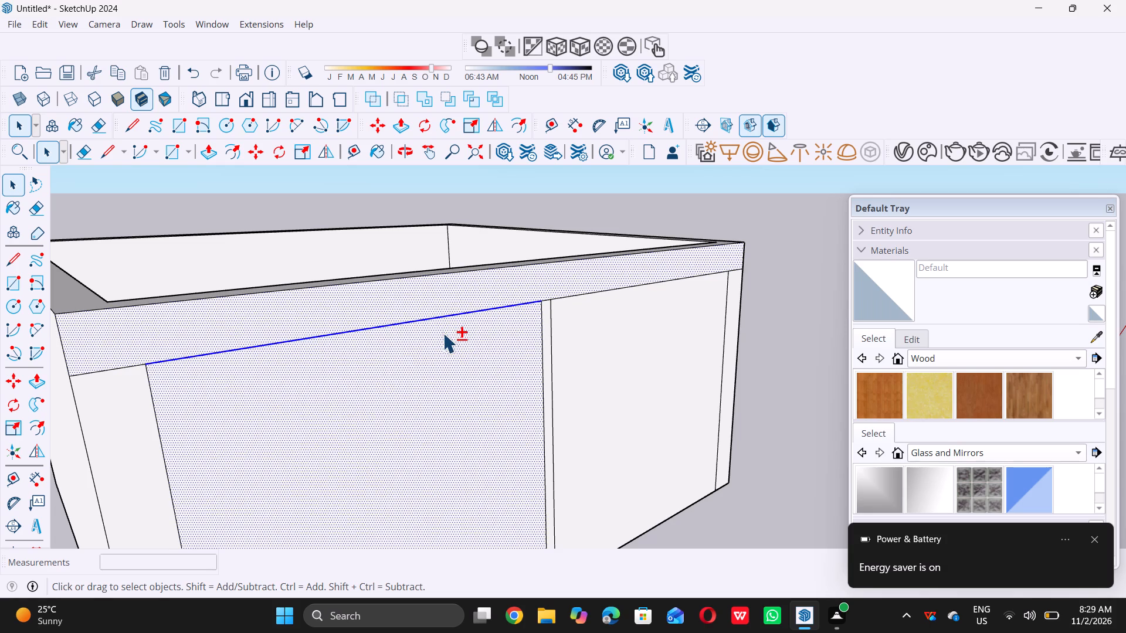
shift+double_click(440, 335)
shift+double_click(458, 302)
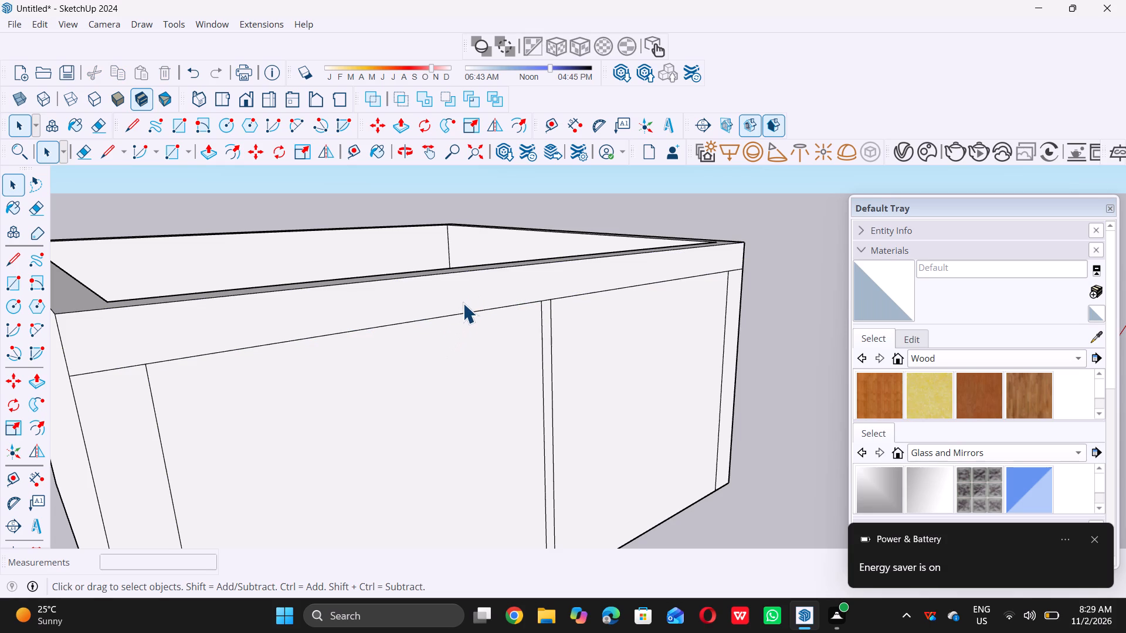
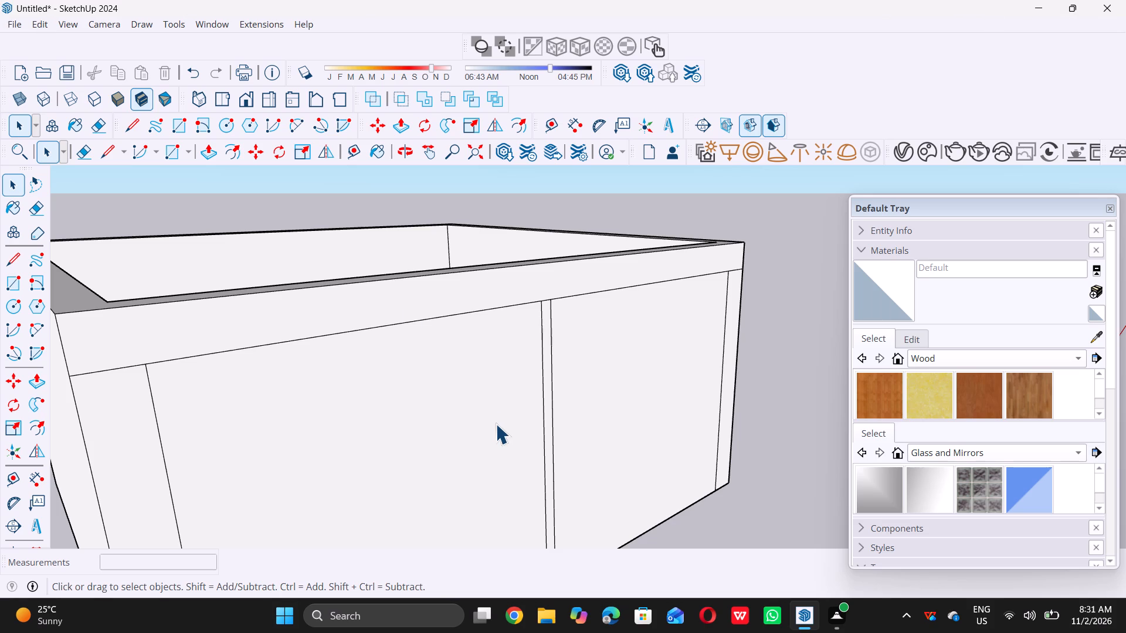
Examine the room's open top, side wall and divided front opening from different corner angles.
scroll(493, 399, down, 8)
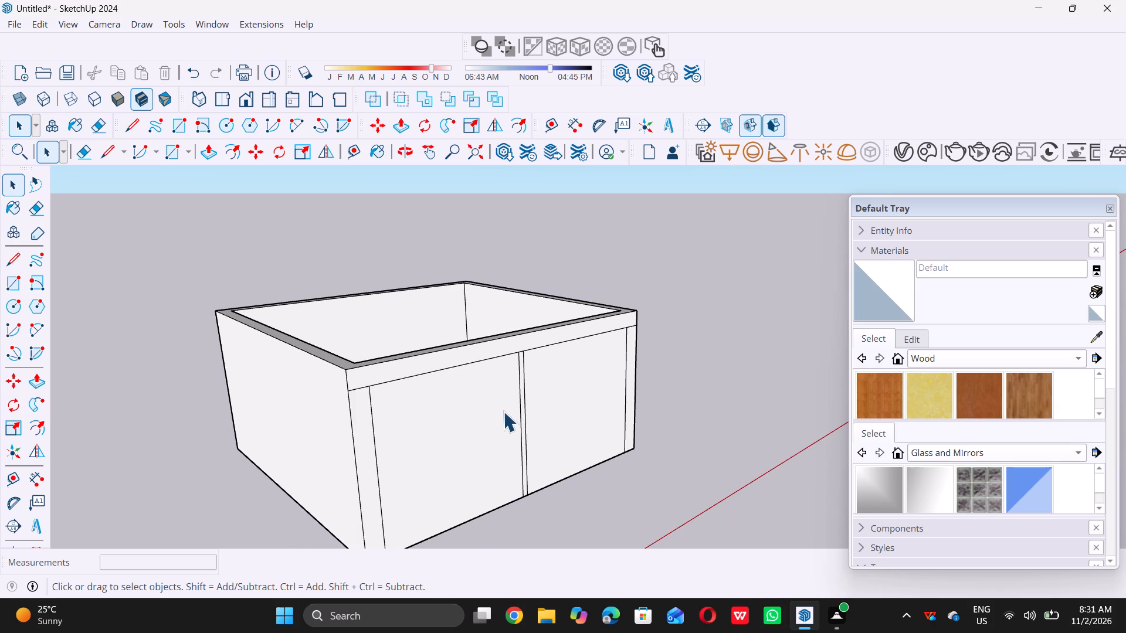
middle_drag(503, 421, 466, 440)
scroll(467, 439, down, 1)
middle_click(466, 440)
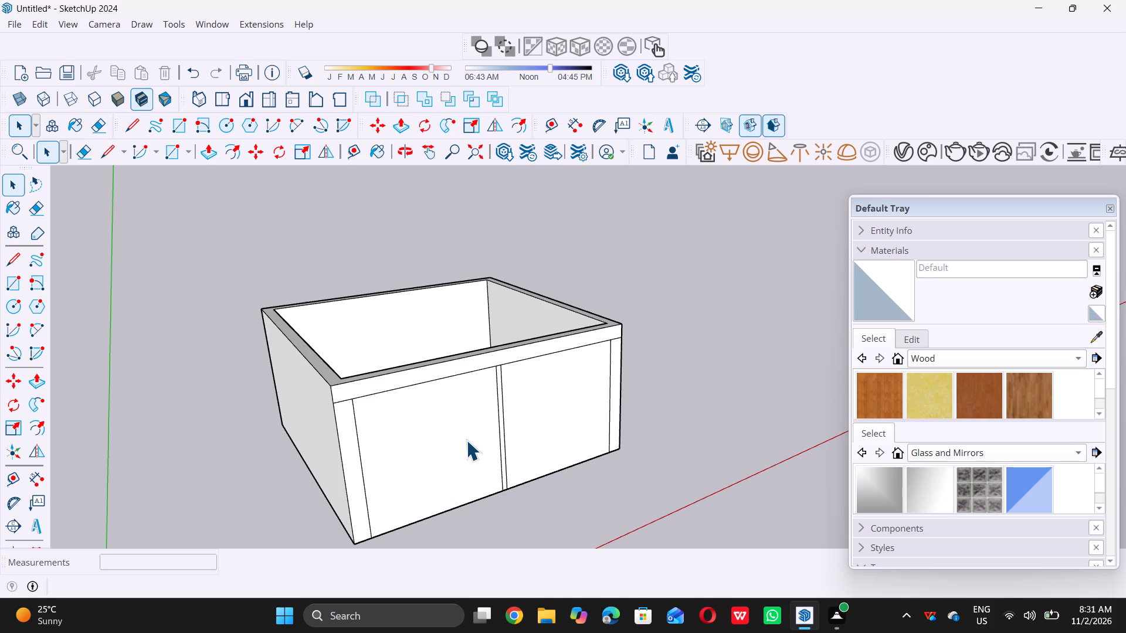
scroll(449, 432, down, 5)
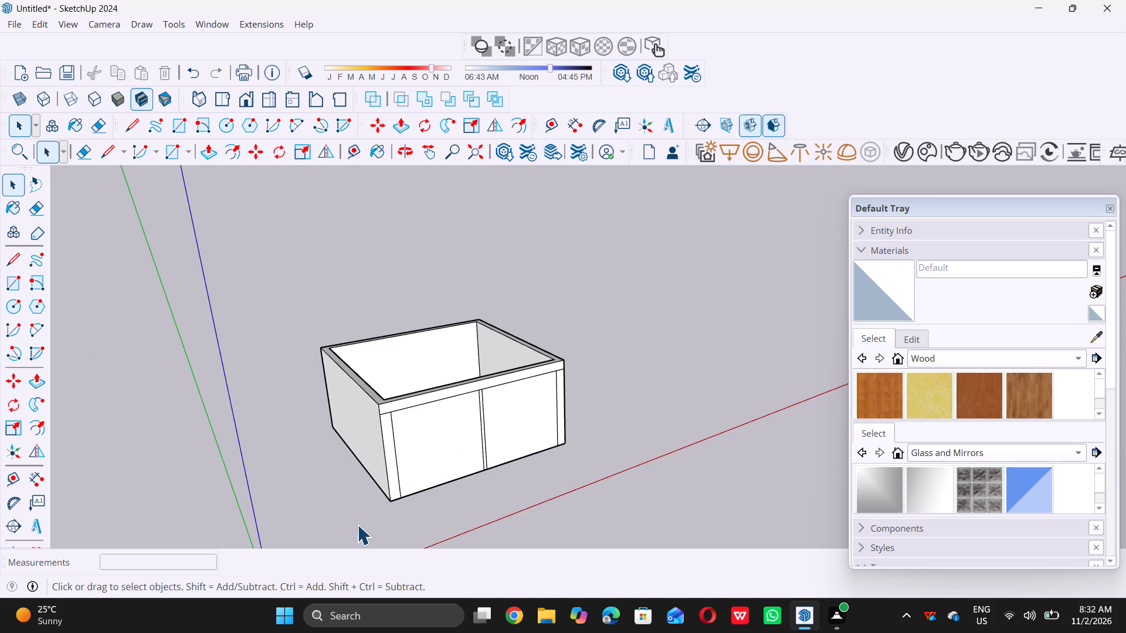
scroll(396, 420, up, 5)
scroll(382, 430, down, 6)
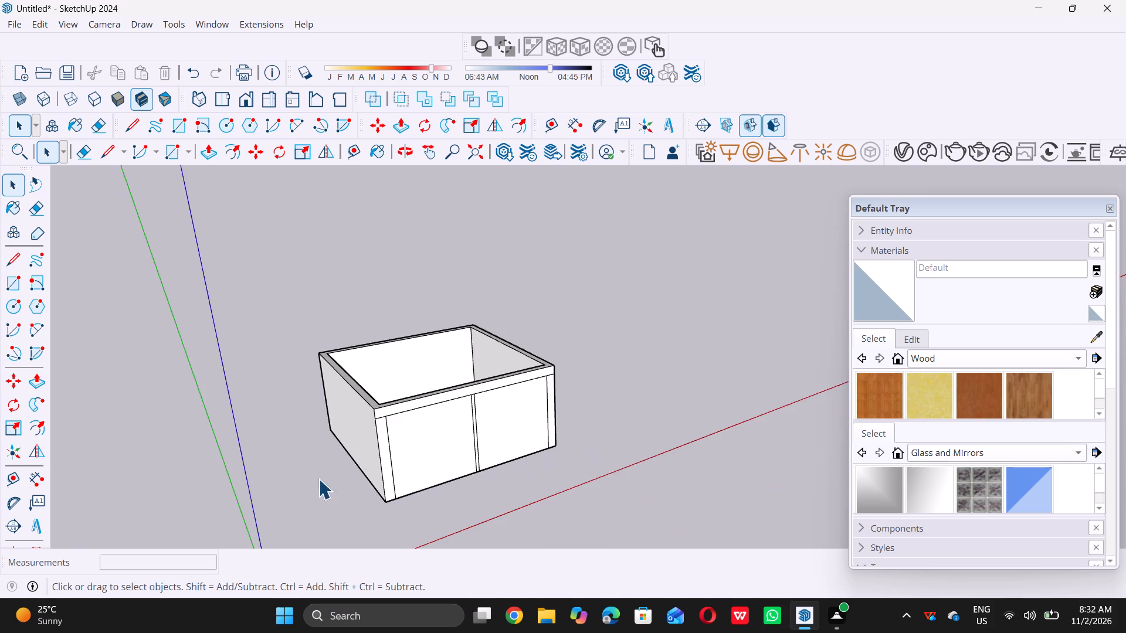
middle_drag(319, 479, 415, 444)
scroll(443, 417, up, 4)
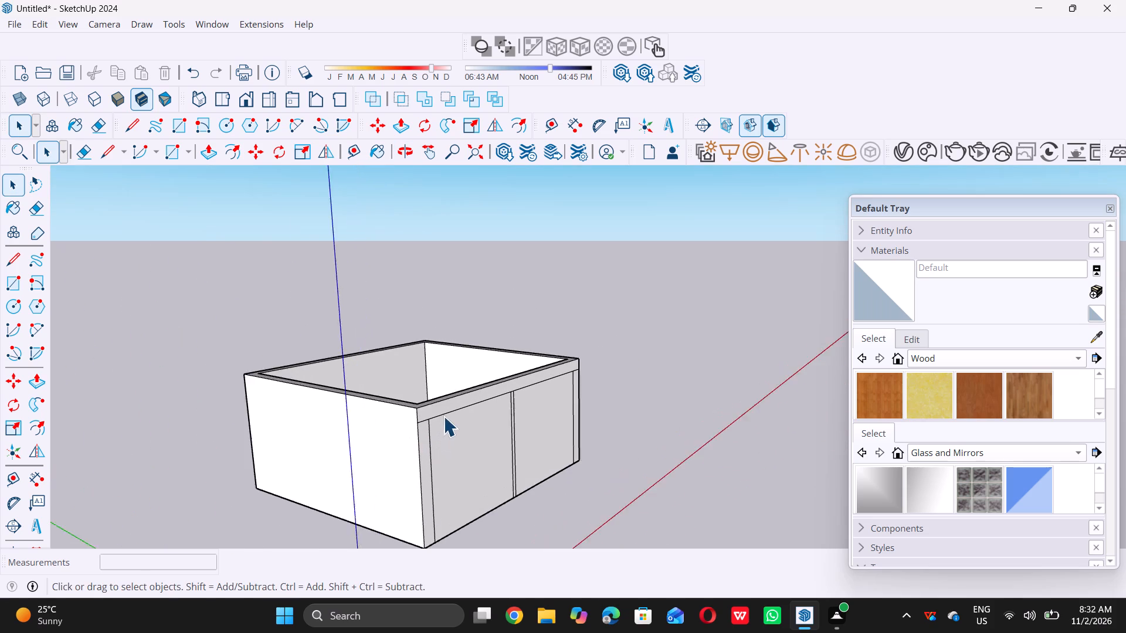
scroll(443, 416, up, 9)
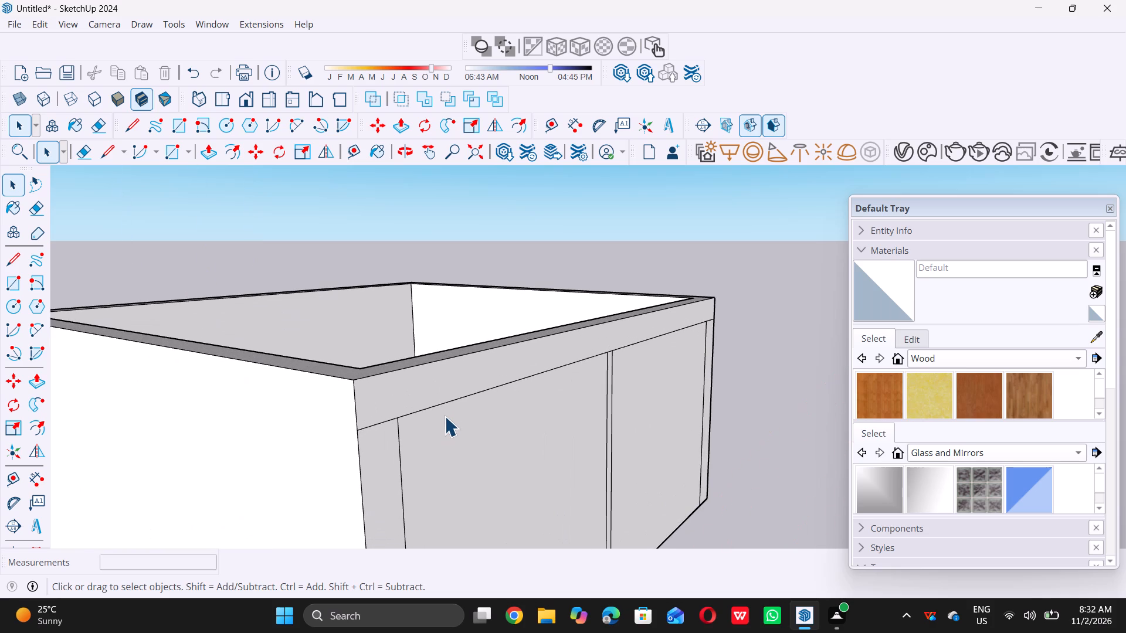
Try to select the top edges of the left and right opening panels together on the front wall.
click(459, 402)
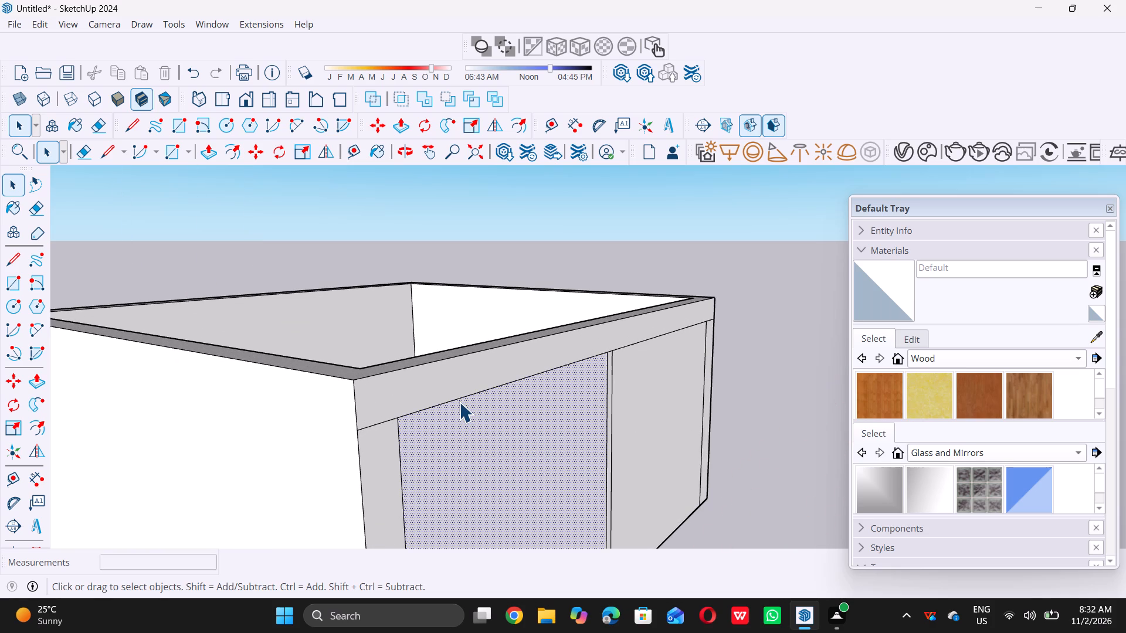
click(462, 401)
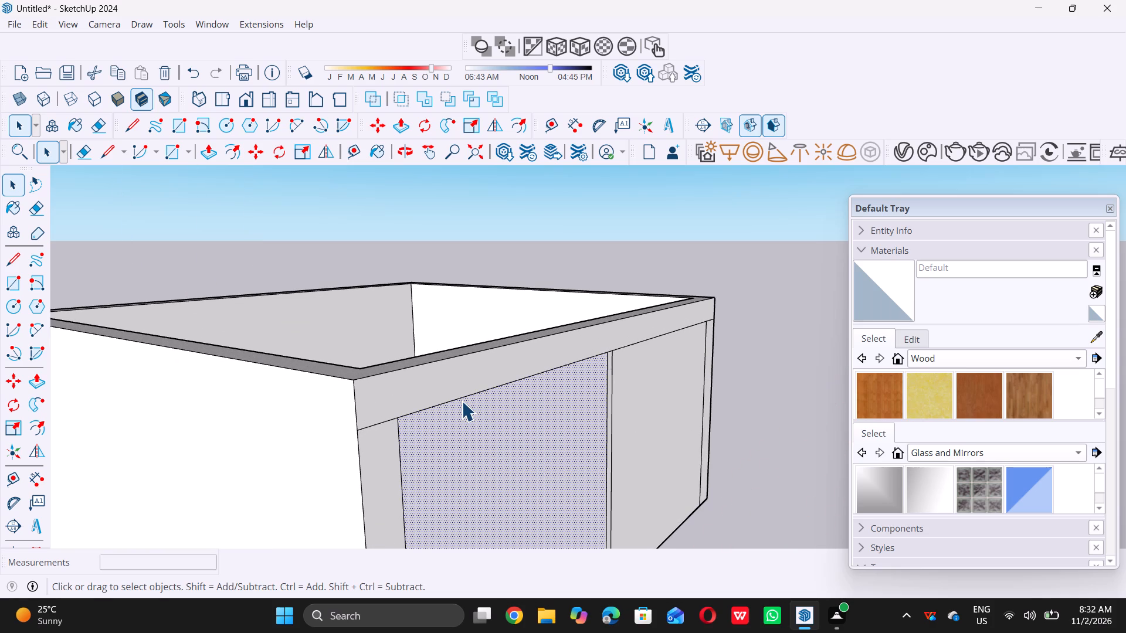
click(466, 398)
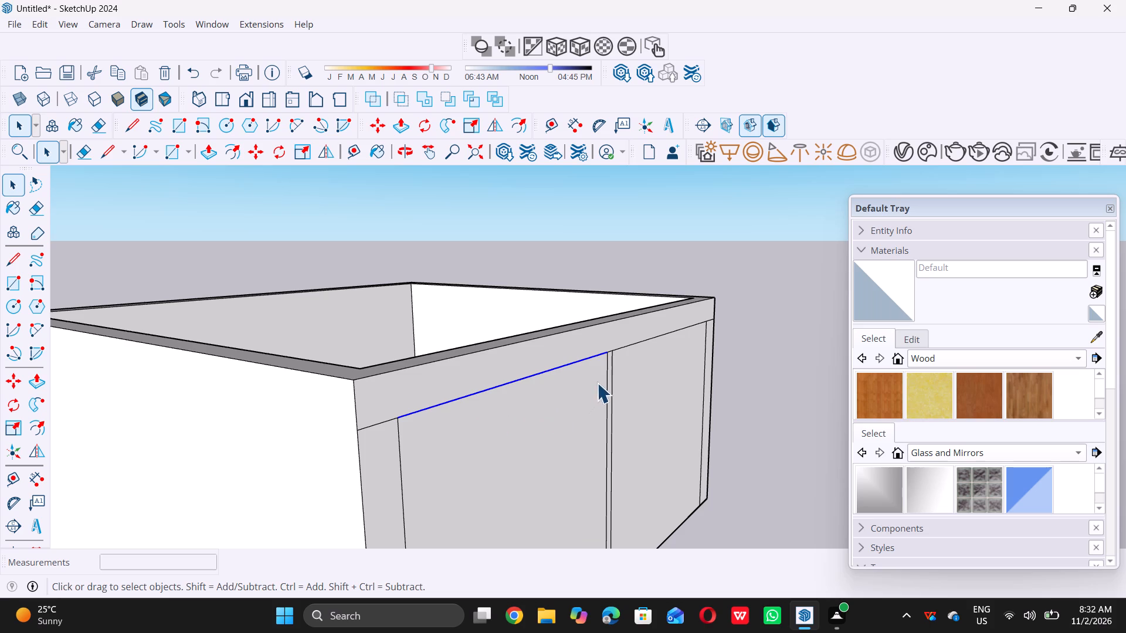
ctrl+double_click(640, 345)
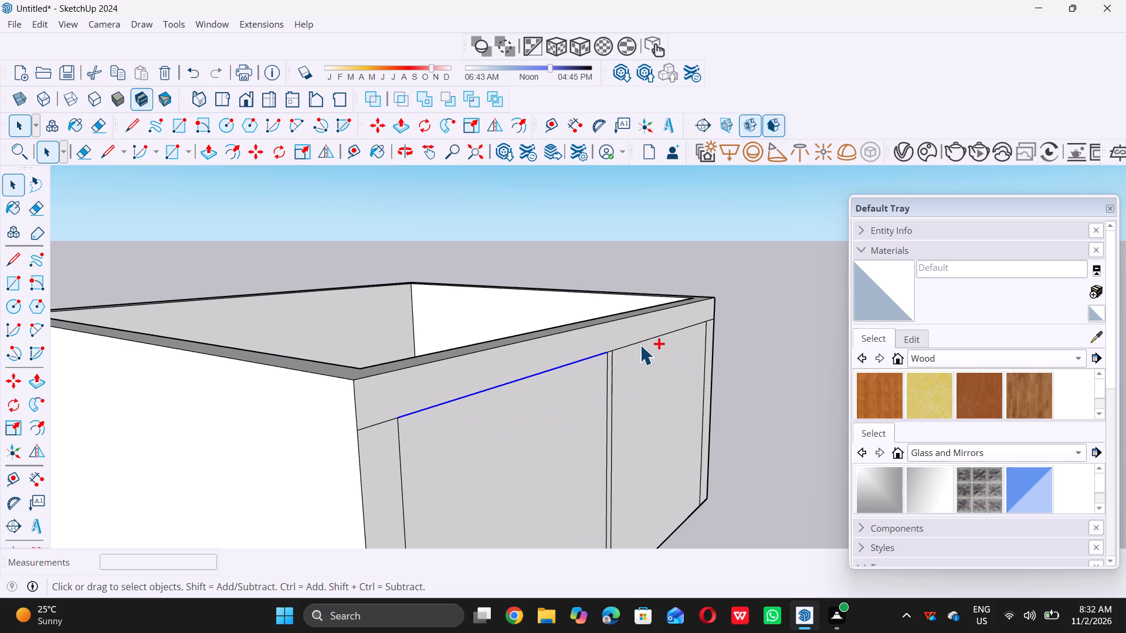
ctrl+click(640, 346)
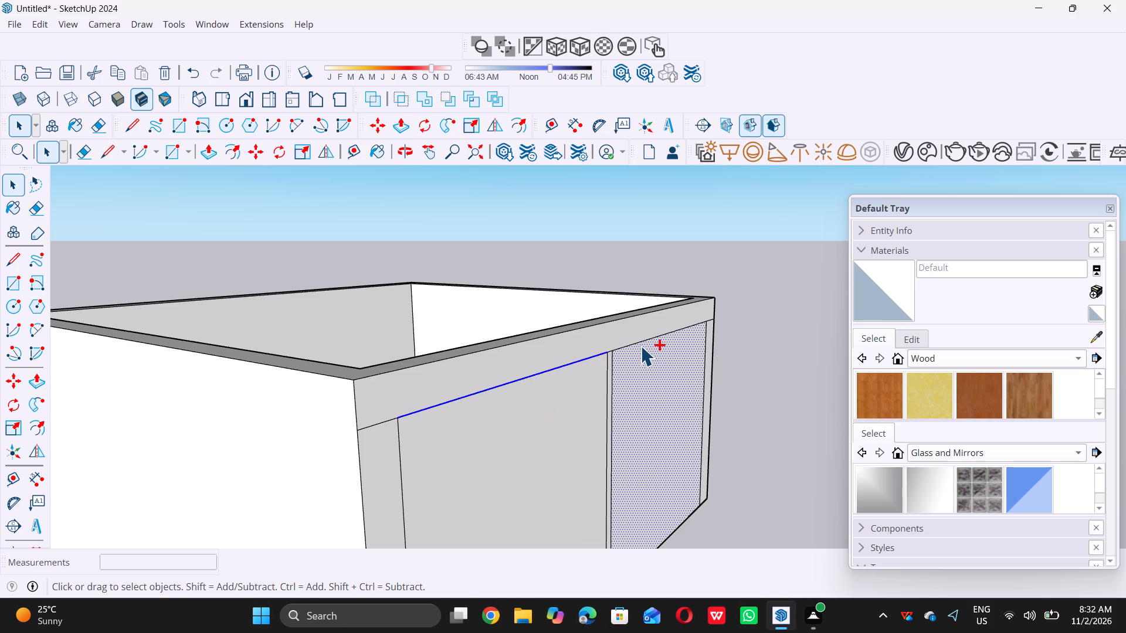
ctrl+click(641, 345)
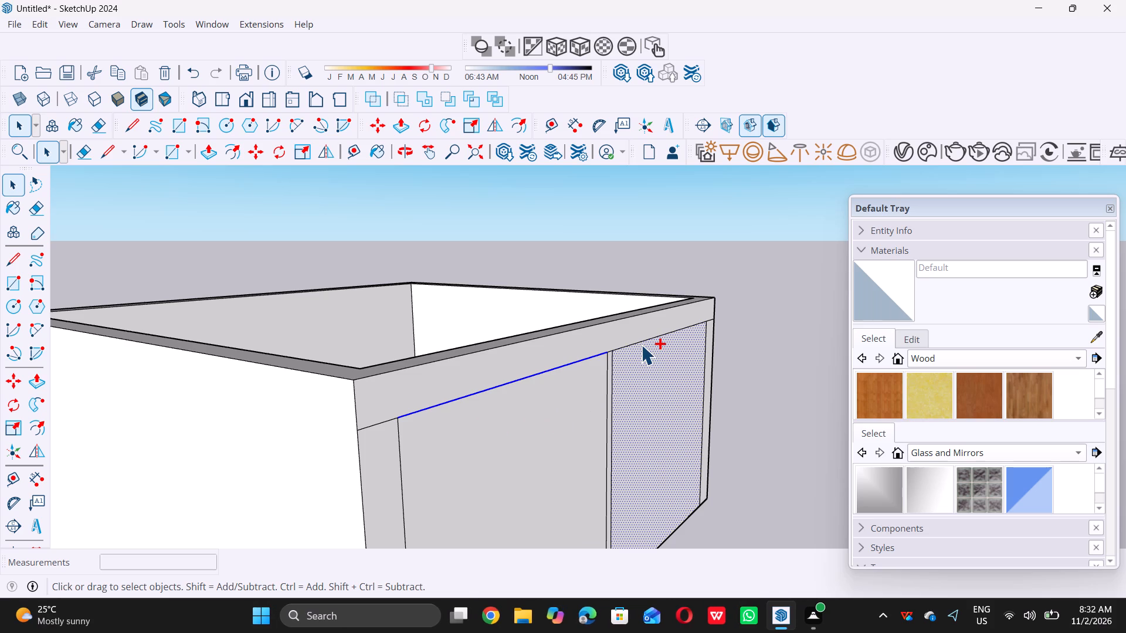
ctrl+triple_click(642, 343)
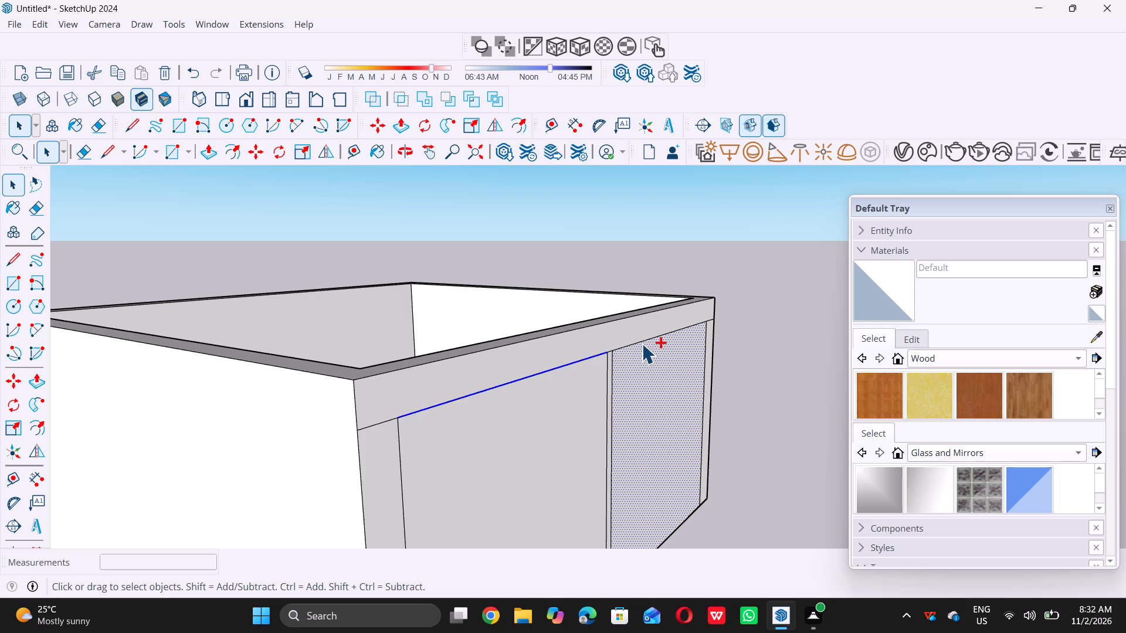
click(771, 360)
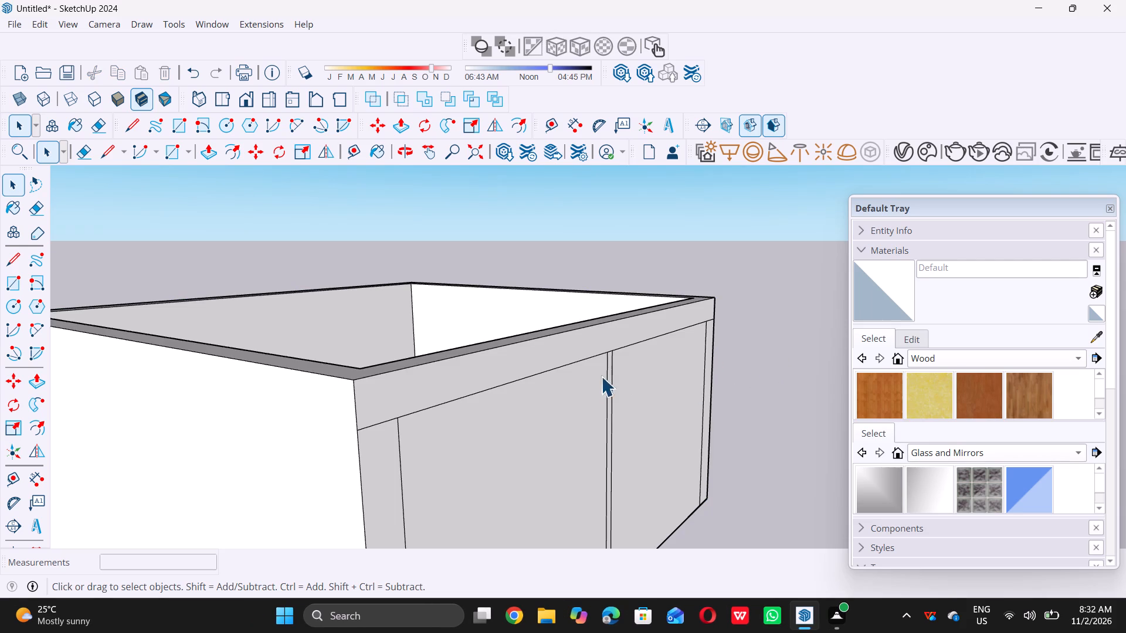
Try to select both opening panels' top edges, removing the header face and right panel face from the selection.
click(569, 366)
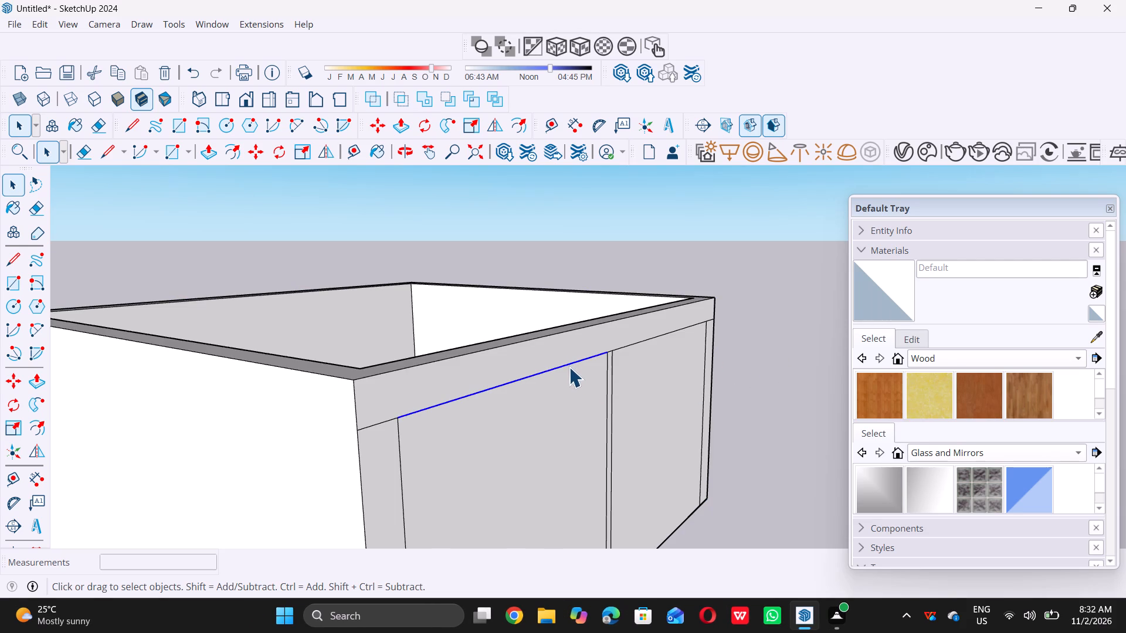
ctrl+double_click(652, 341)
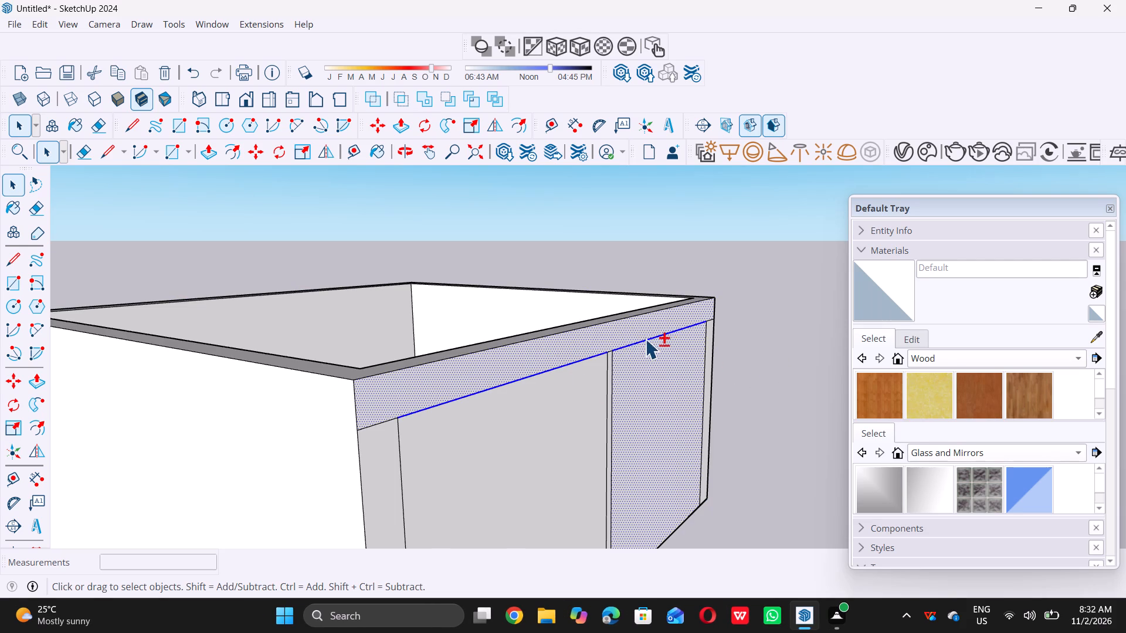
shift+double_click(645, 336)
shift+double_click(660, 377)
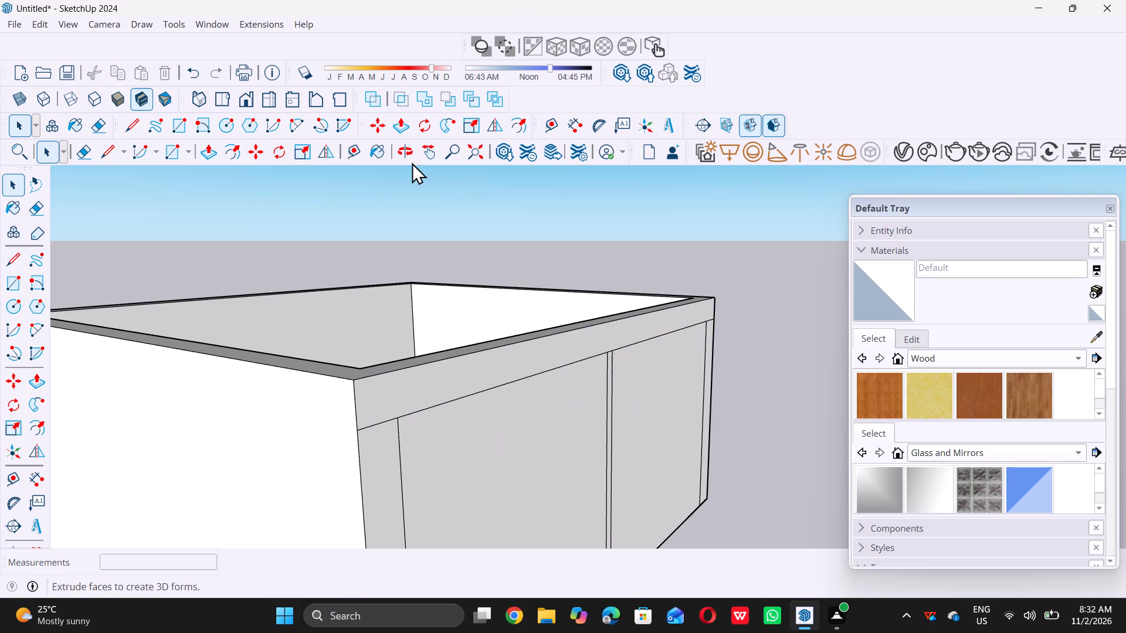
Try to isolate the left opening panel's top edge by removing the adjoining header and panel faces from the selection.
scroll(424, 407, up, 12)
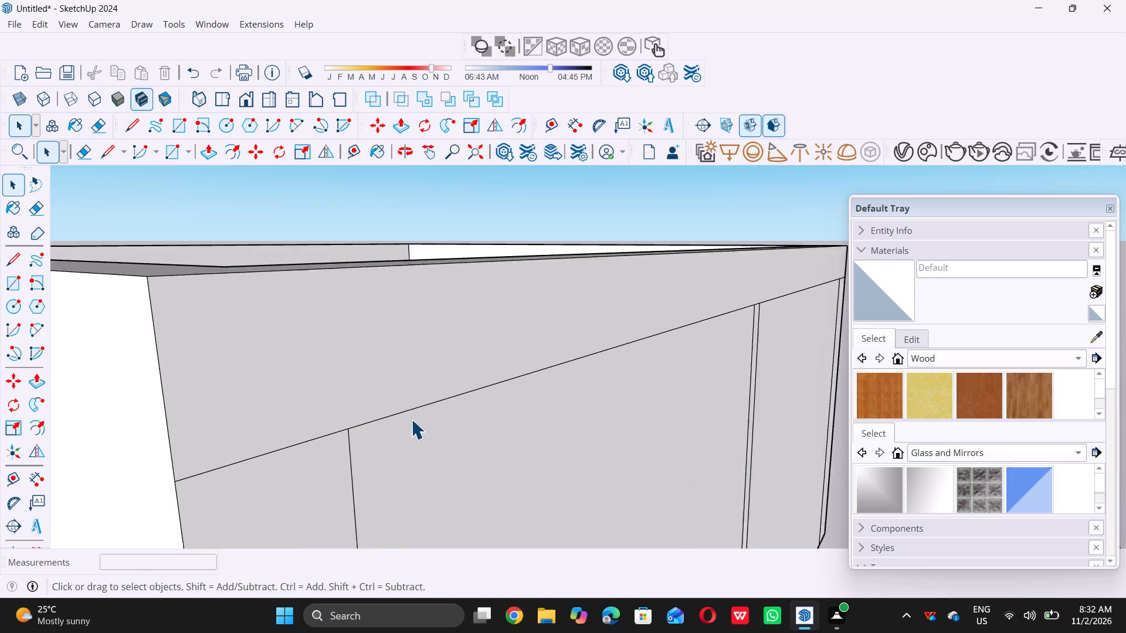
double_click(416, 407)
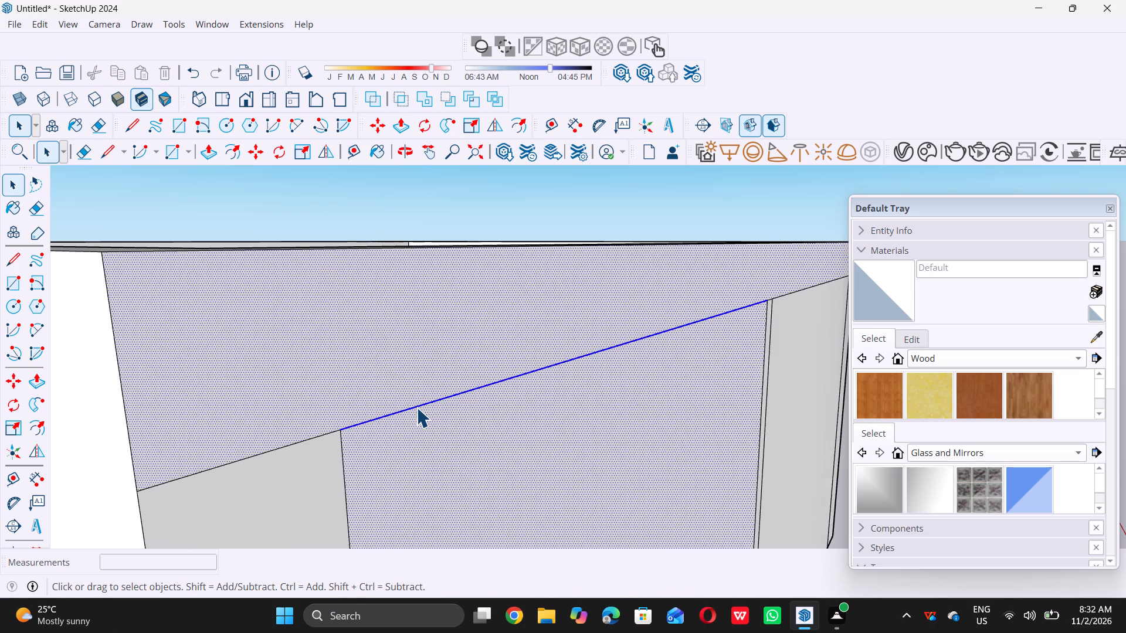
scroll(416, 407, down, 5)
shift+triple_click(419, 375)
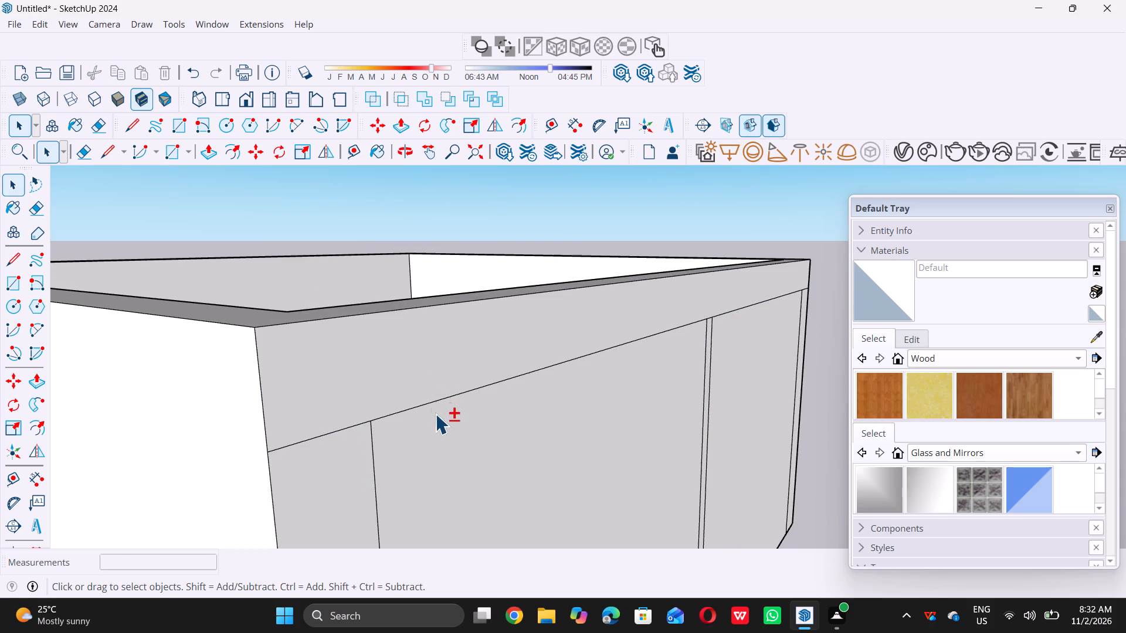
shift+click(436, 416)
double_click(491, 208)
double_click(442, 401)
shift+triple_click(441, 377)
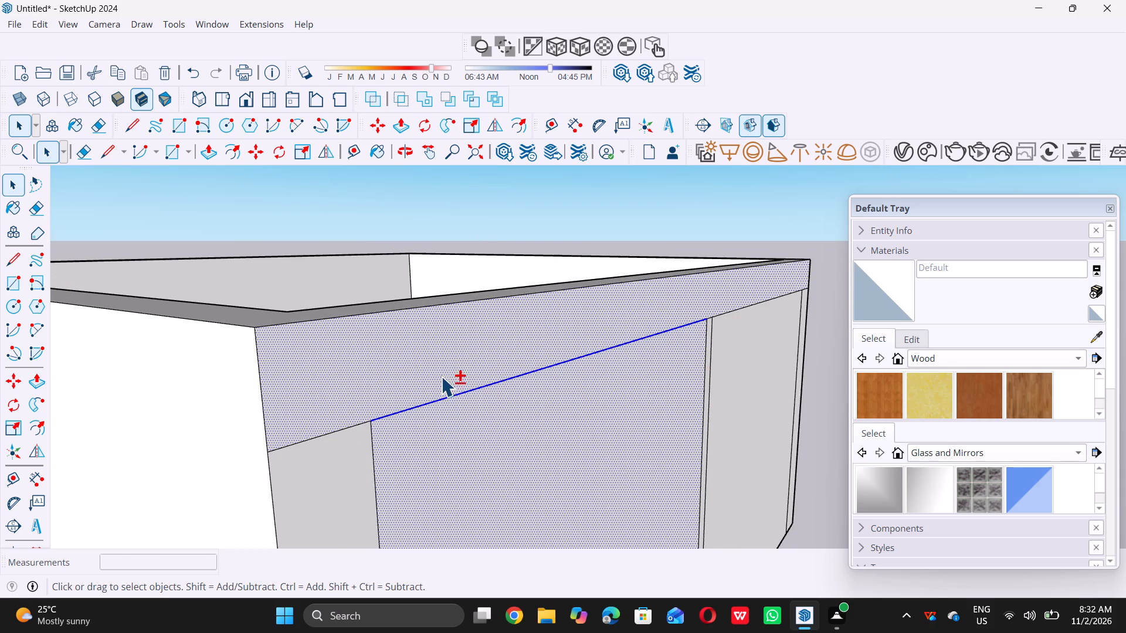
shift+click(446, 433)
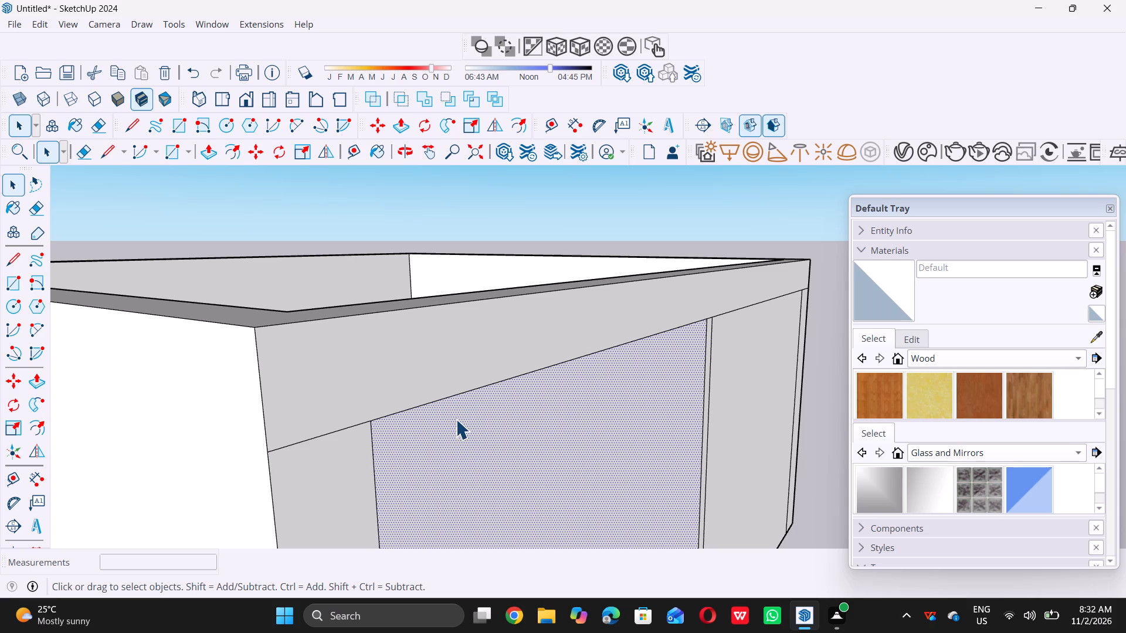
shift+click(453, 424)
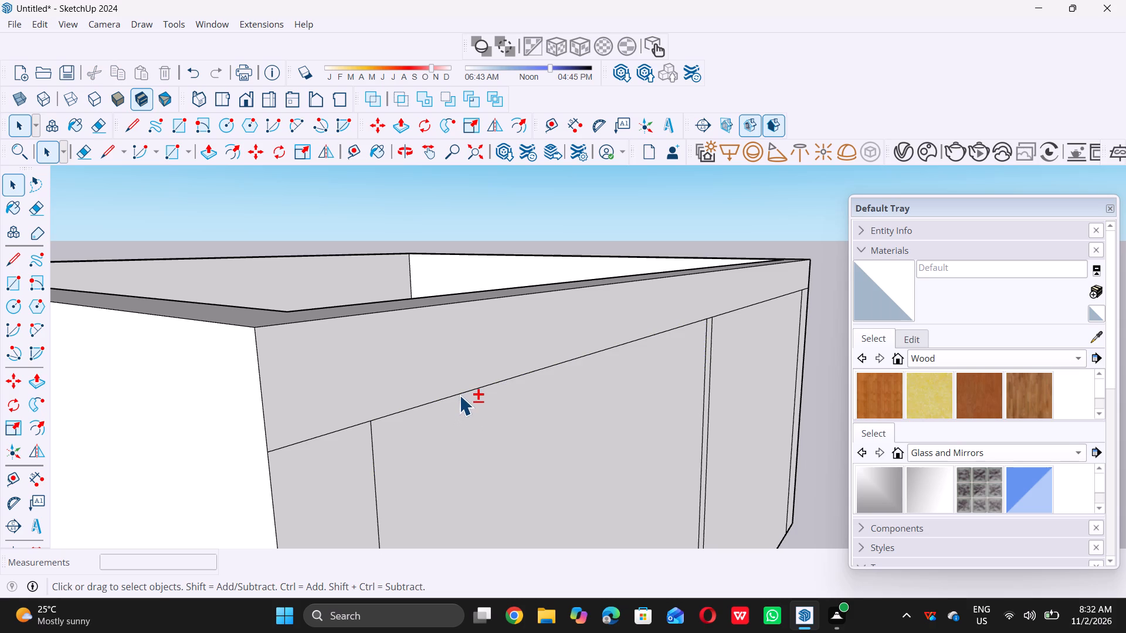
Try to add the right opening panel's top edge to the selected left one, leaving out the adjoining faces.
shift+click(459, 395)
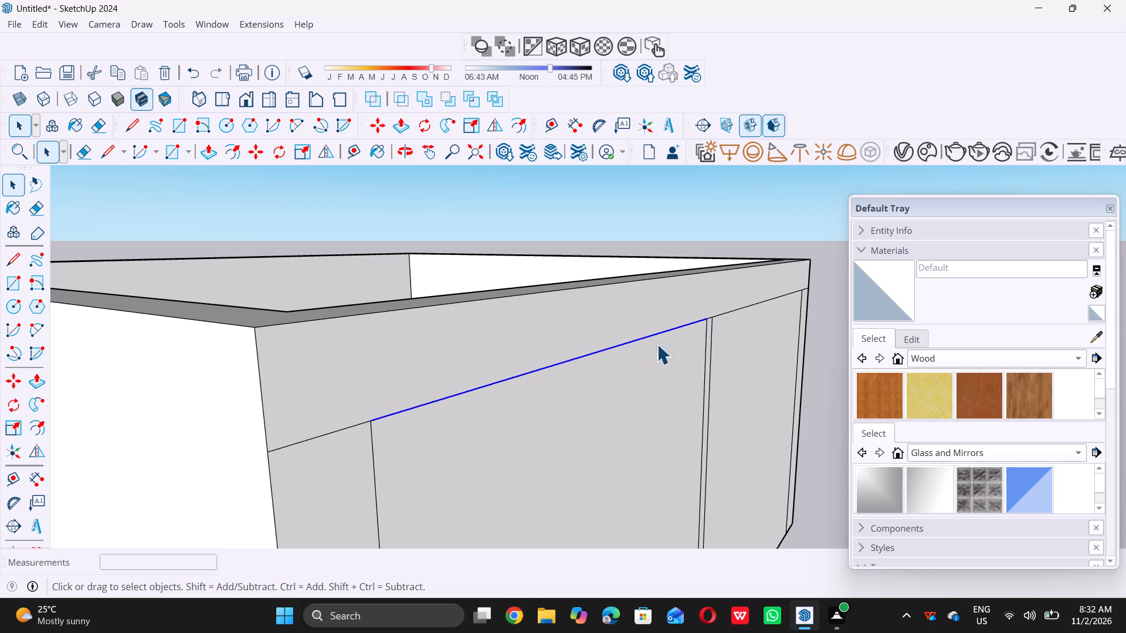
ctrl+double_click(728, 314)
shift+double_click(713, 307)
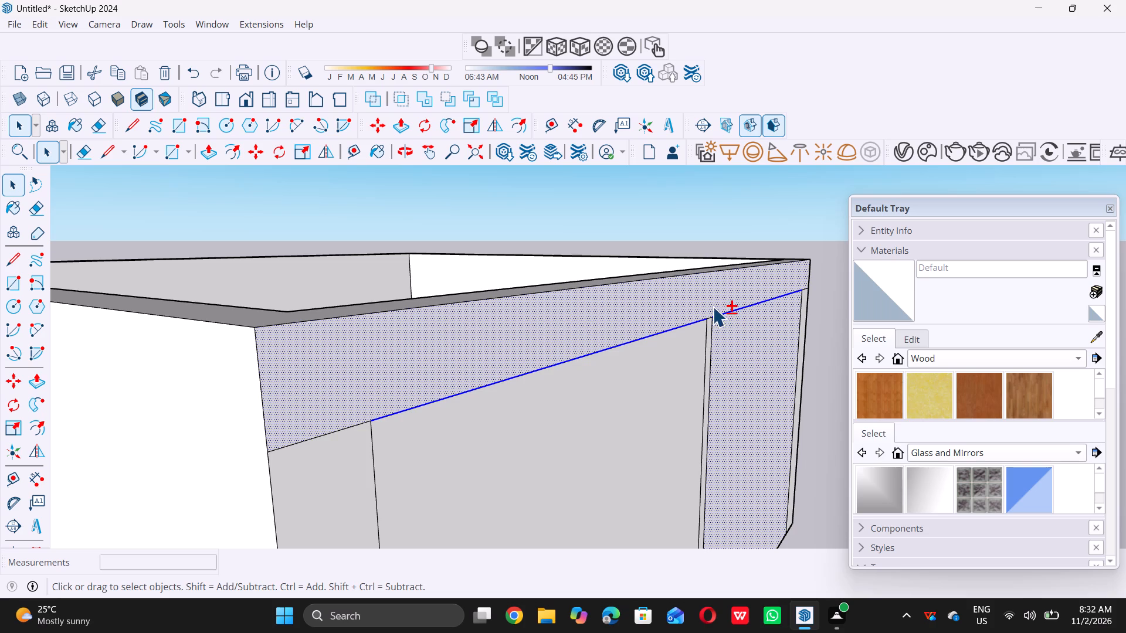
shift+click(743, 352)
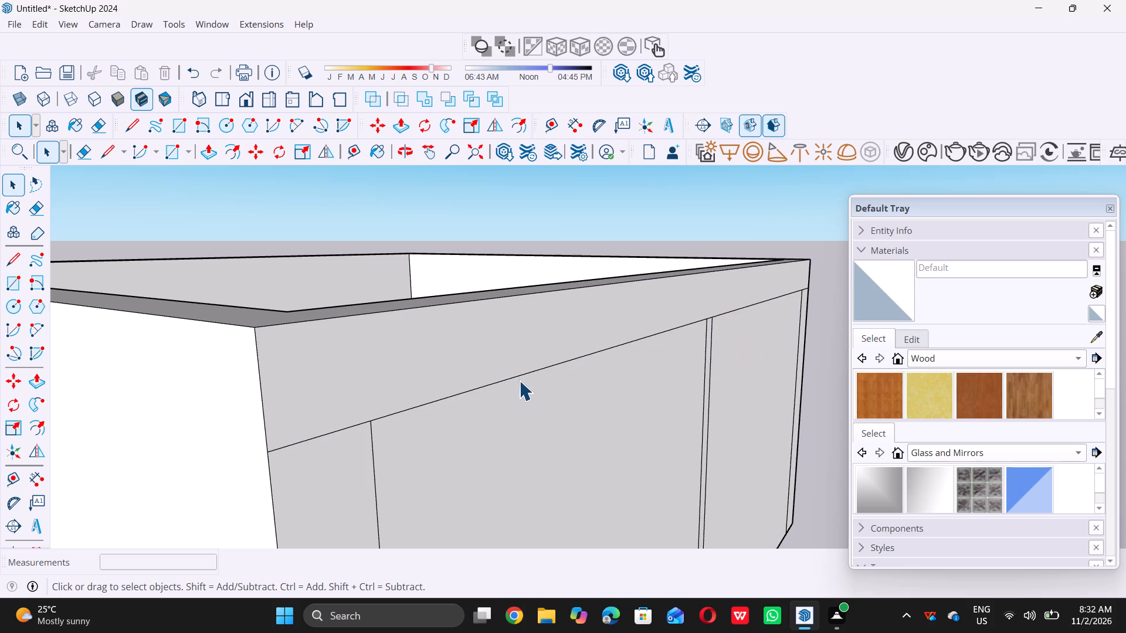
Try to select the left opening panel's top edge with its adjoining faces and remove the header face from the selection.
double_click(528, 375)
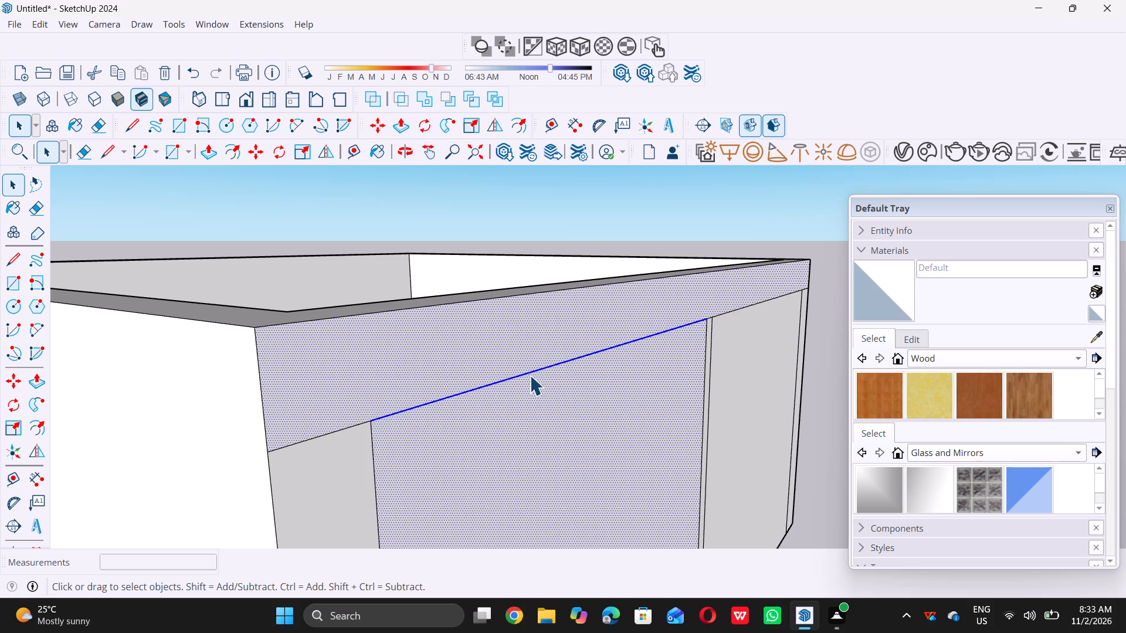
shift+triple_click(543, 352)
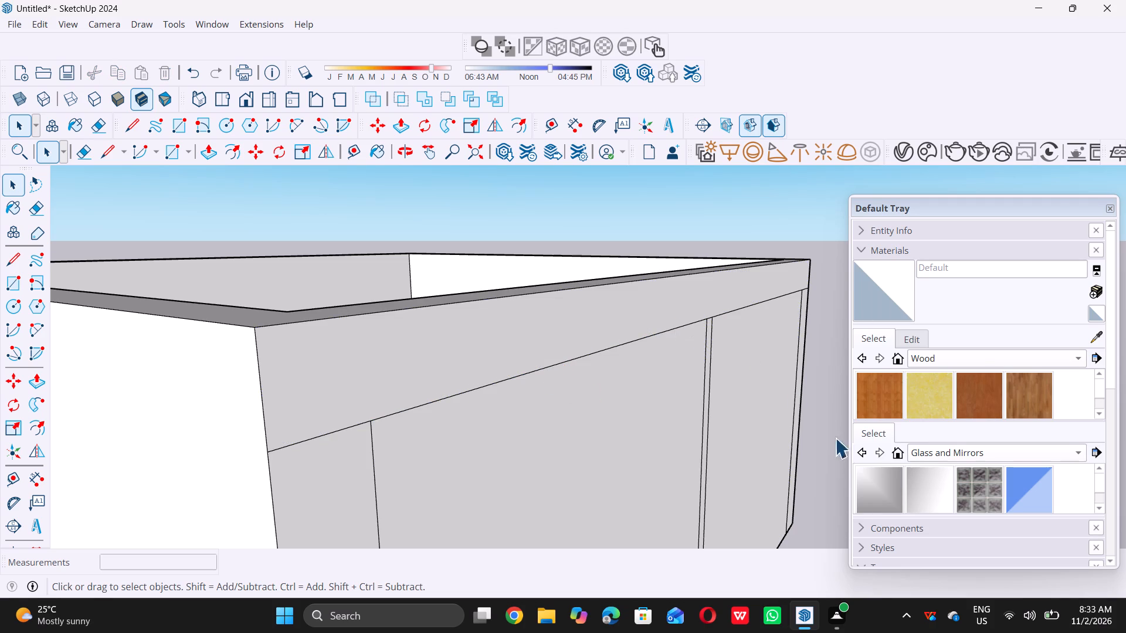
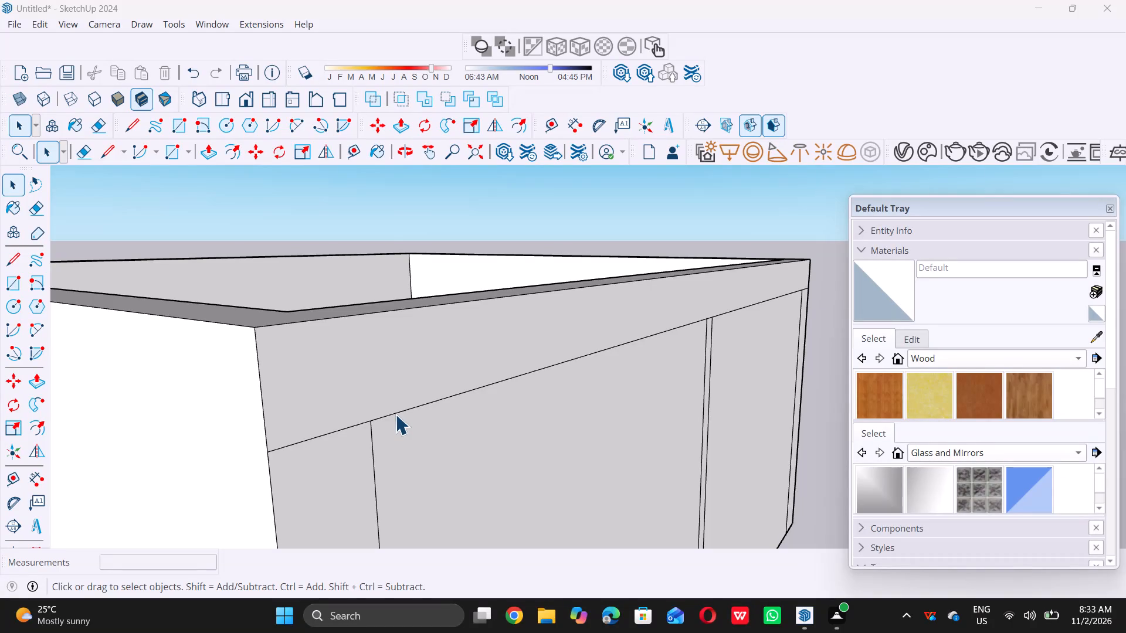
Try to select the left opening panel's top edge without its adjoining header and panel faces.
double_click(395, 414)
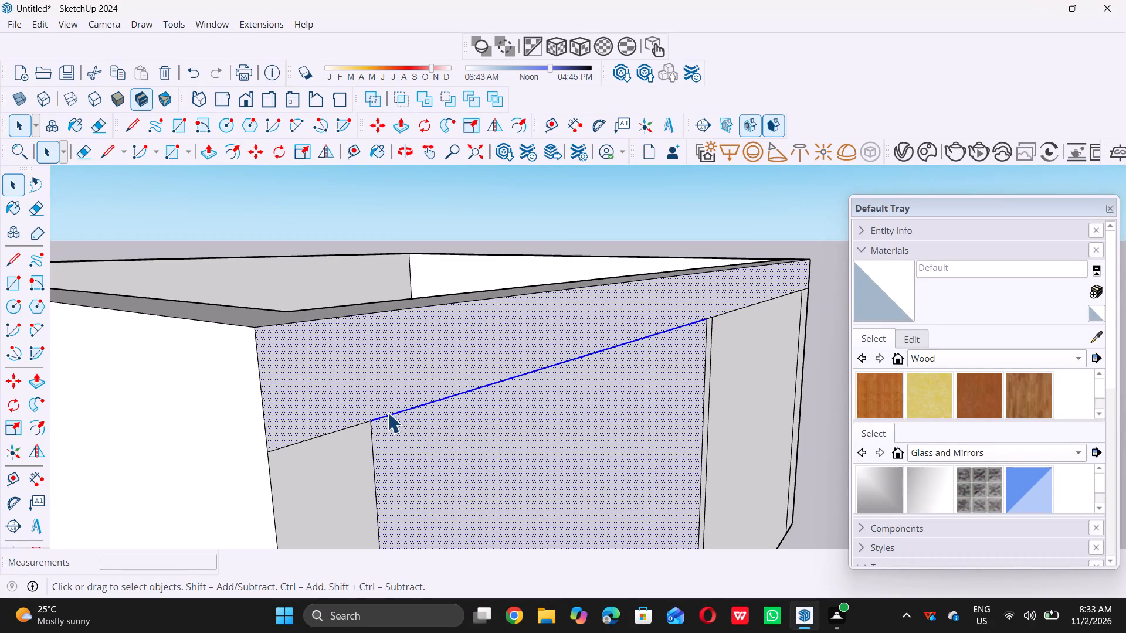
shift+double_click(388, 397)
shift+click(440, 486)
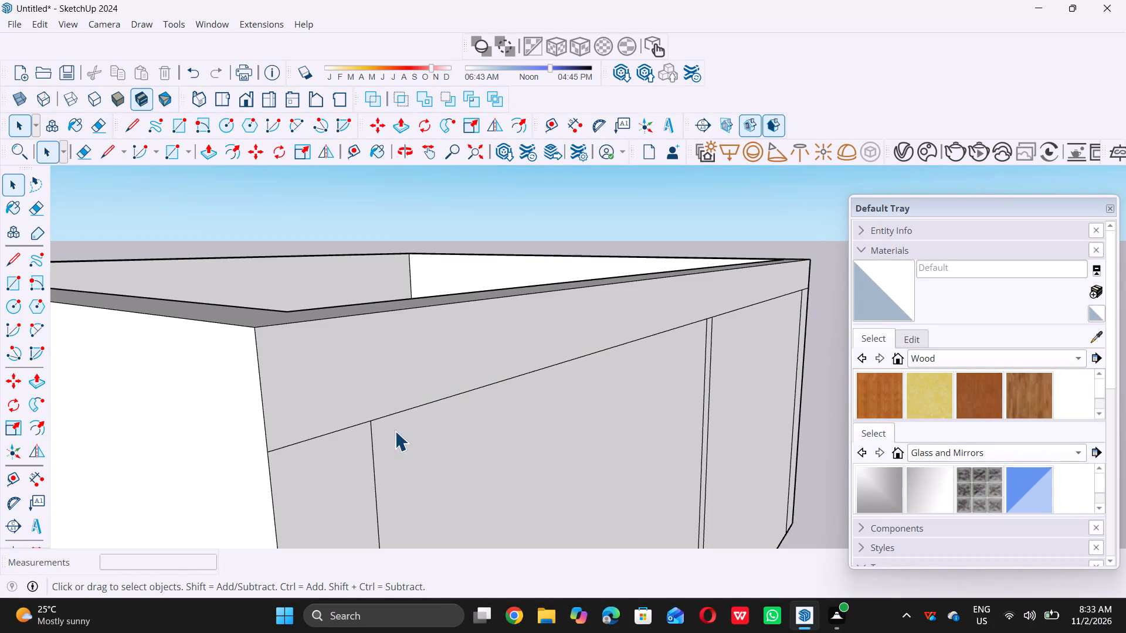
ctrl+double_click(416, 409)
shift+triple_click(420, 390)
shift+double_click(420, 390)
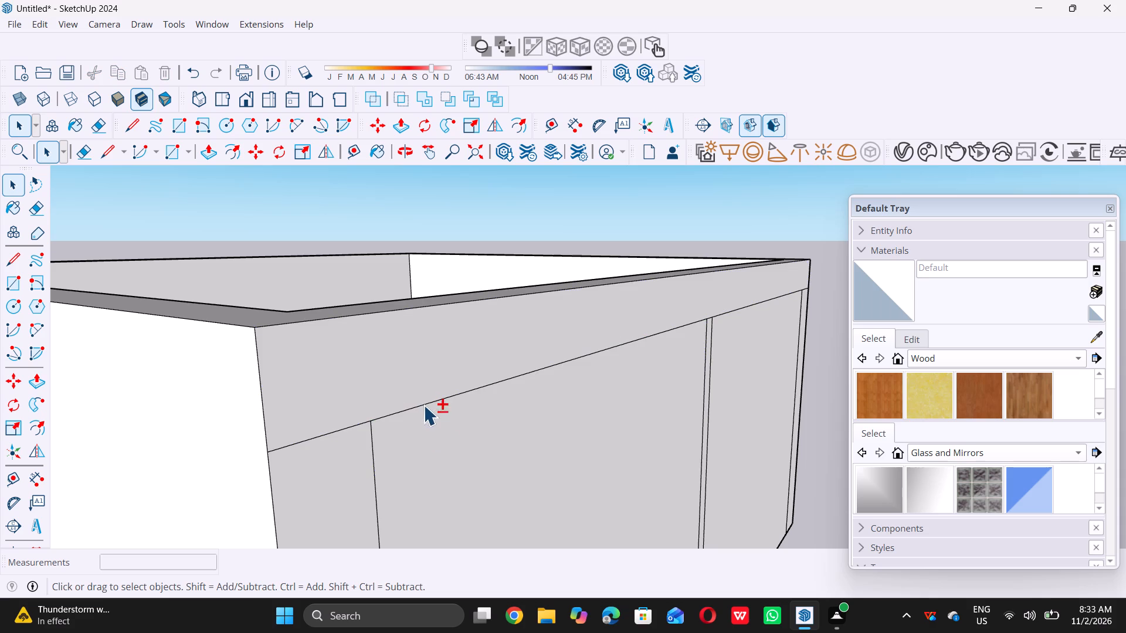
Copy the top edges of both opening panels straight down 9' to the base of the front opening.
ctrl+click(433, 403)
ctrl+double_click(731, 313)
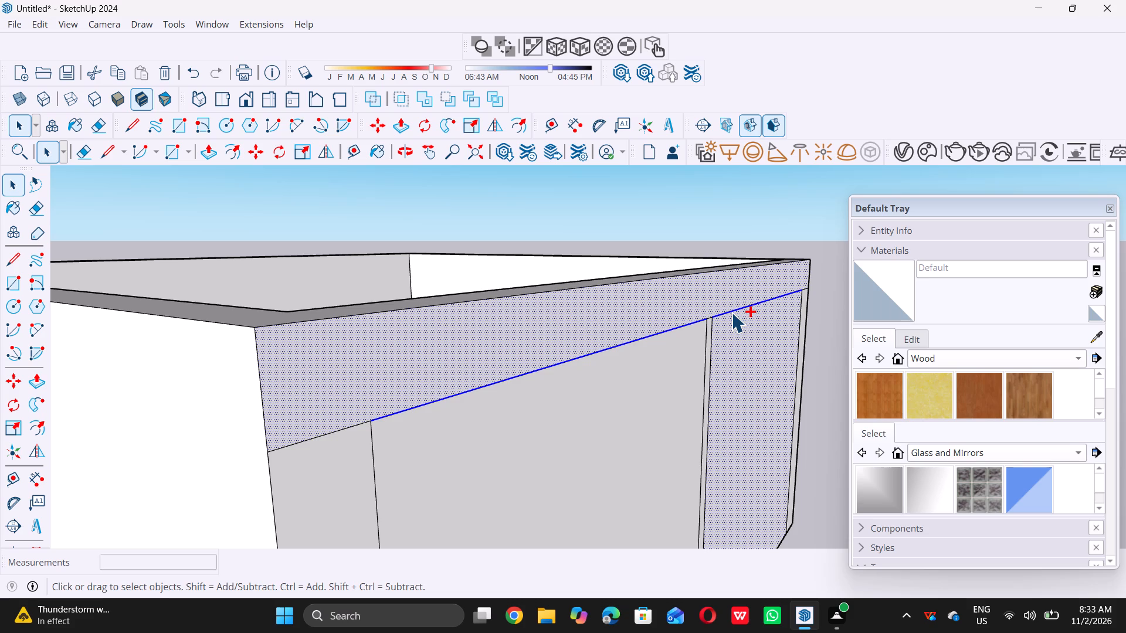
shift+click(721, 298)
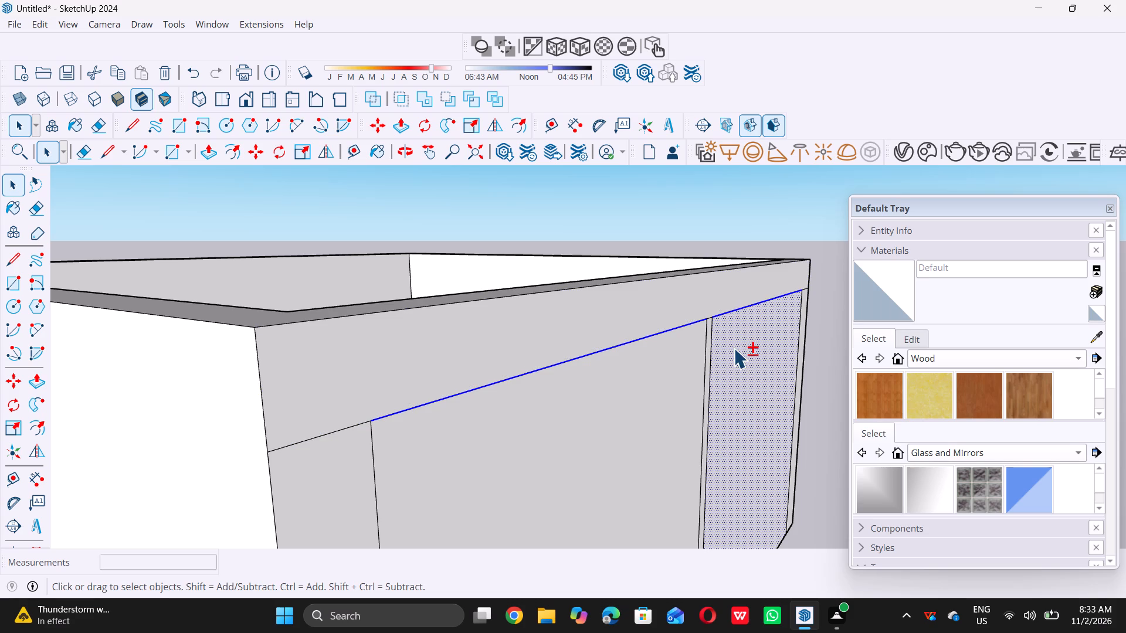
shift+click(734, 348)
key(m)
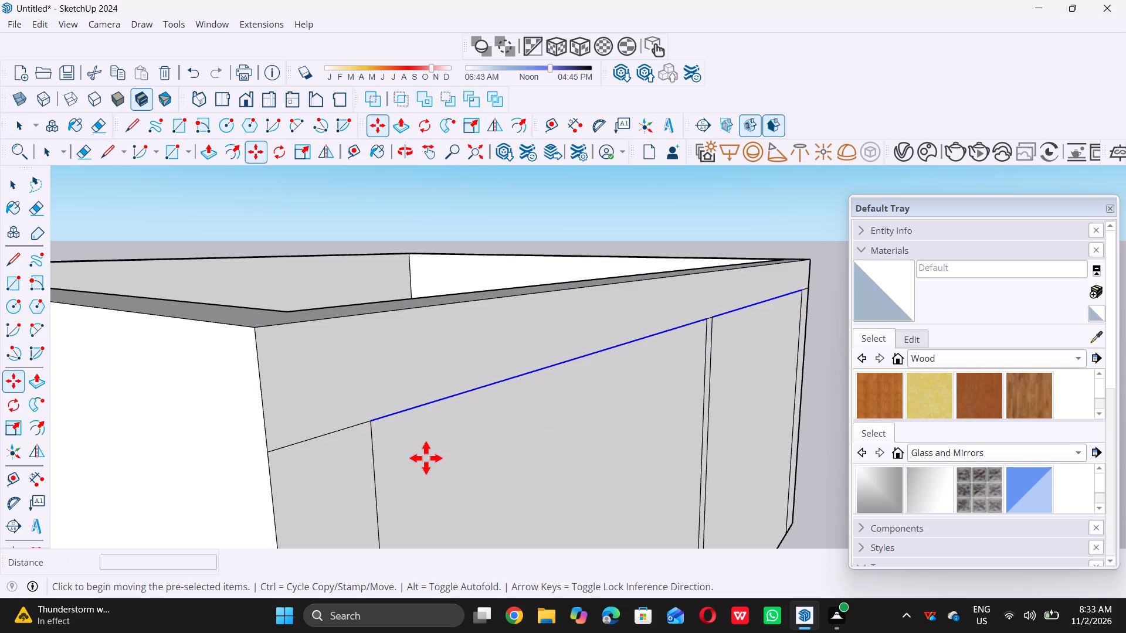
double_click(374, 426)
scroll(374, 425, down, 17)
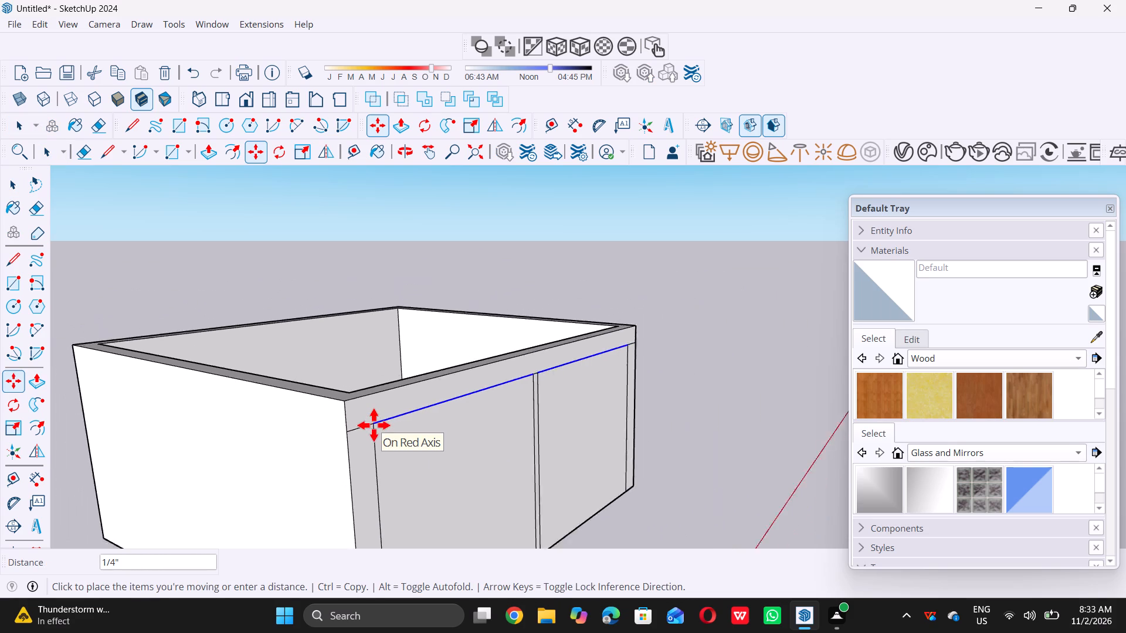
scroll(374, 425, down, 8)
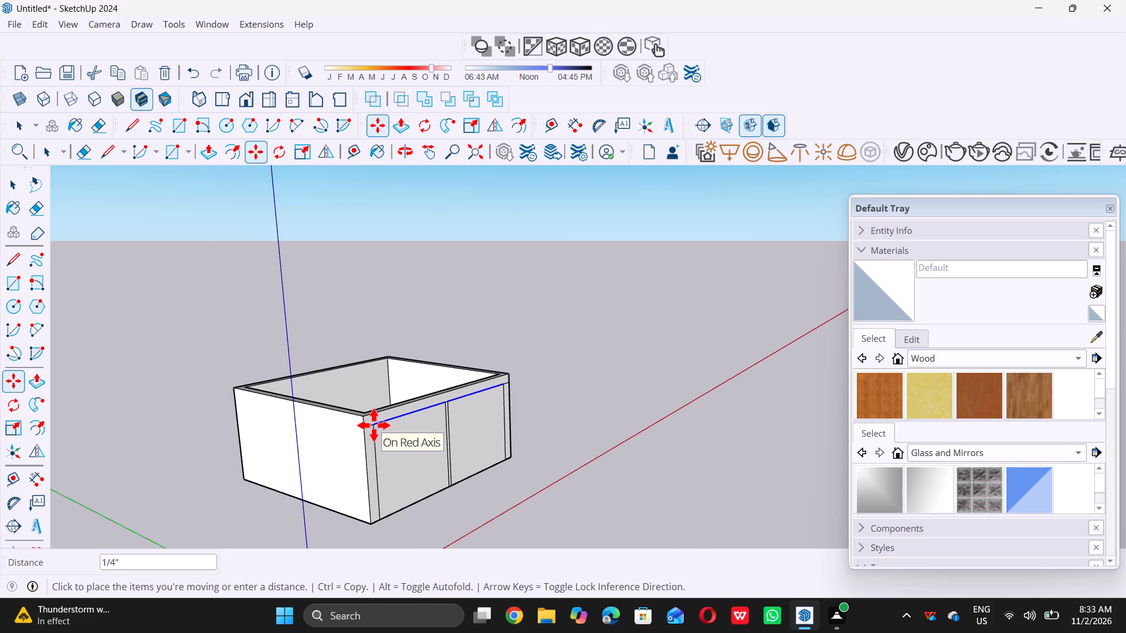
scroll(386, 526, up, 6)
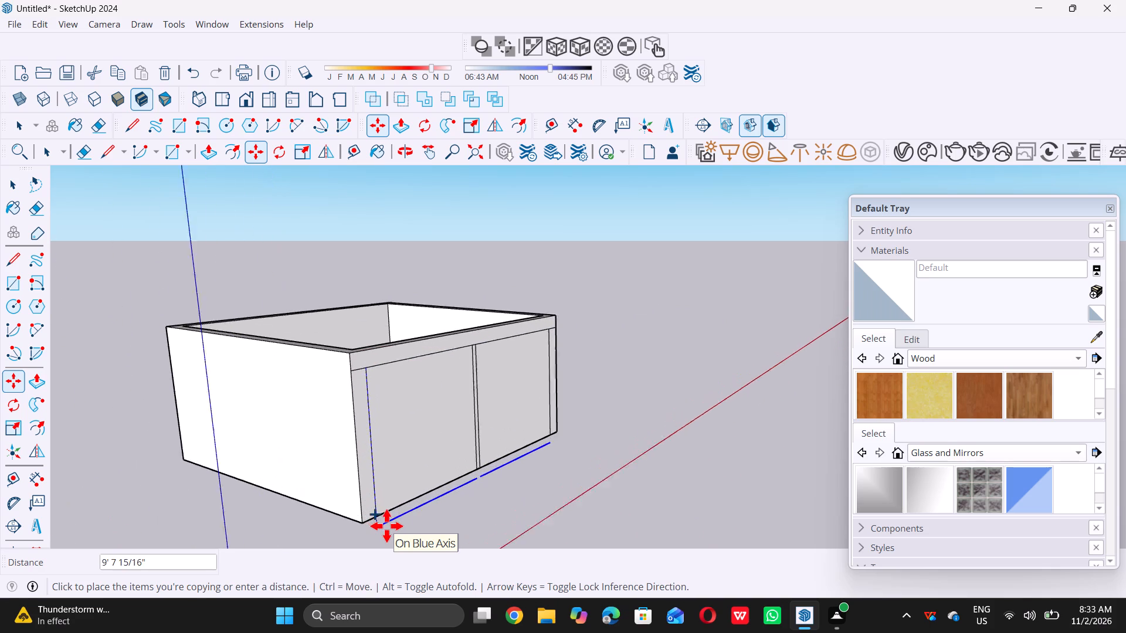
scroll(386, 526, up, 11)
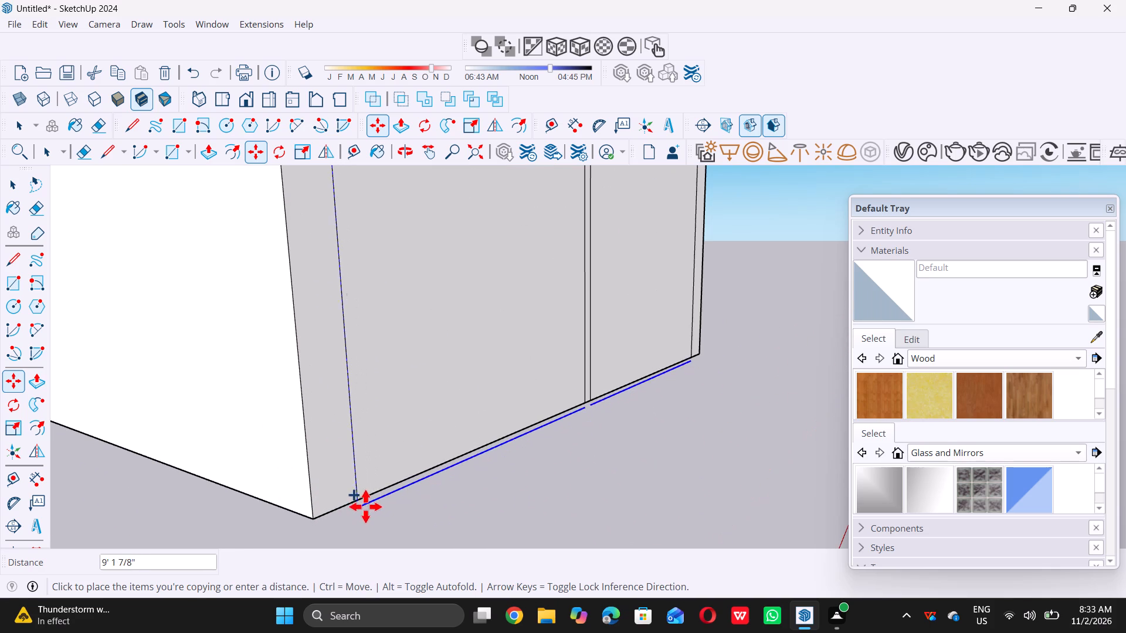
click(361, 500)
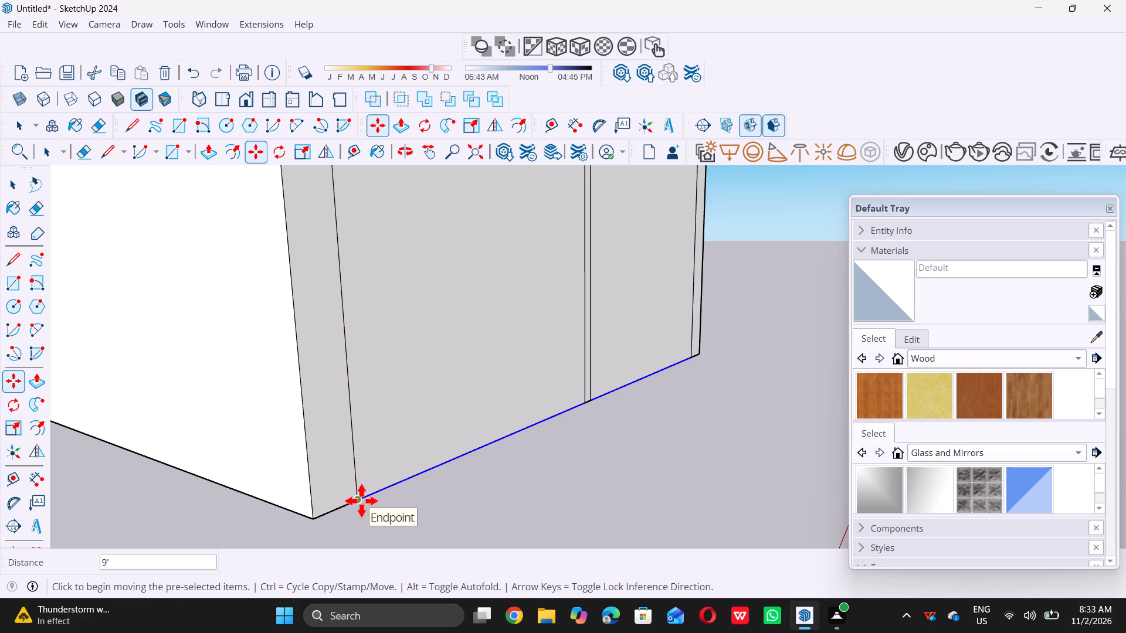
Array the copied edges with a /20 division, evenly spaced between the top and base of both panels.
text(20)
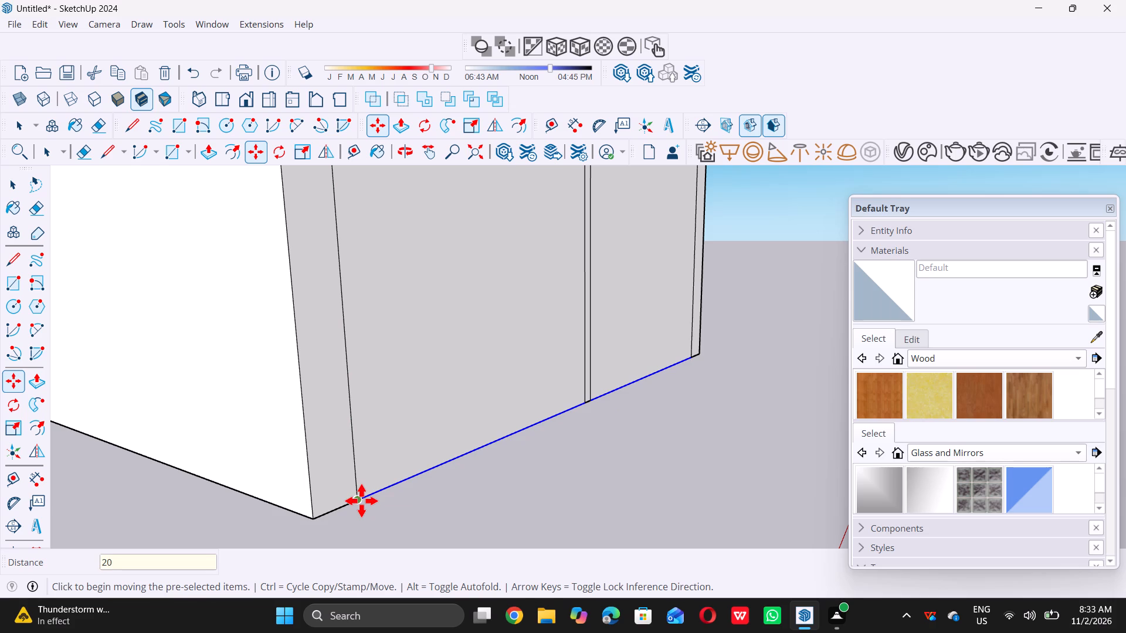
key(BackSpace)
key(BackSpace)
key(slash)
text(20)
key(Return)
key(space)
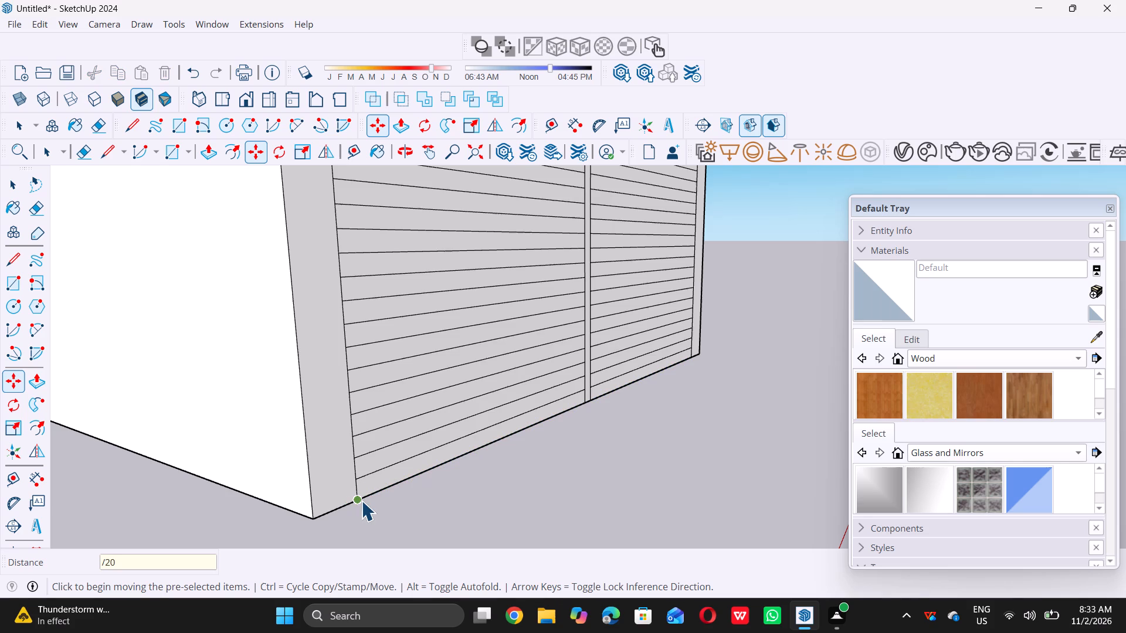
Examine the horizontal slat lines on the front opening and the whole room from several angles.
scroll(361, 505, down, 11)
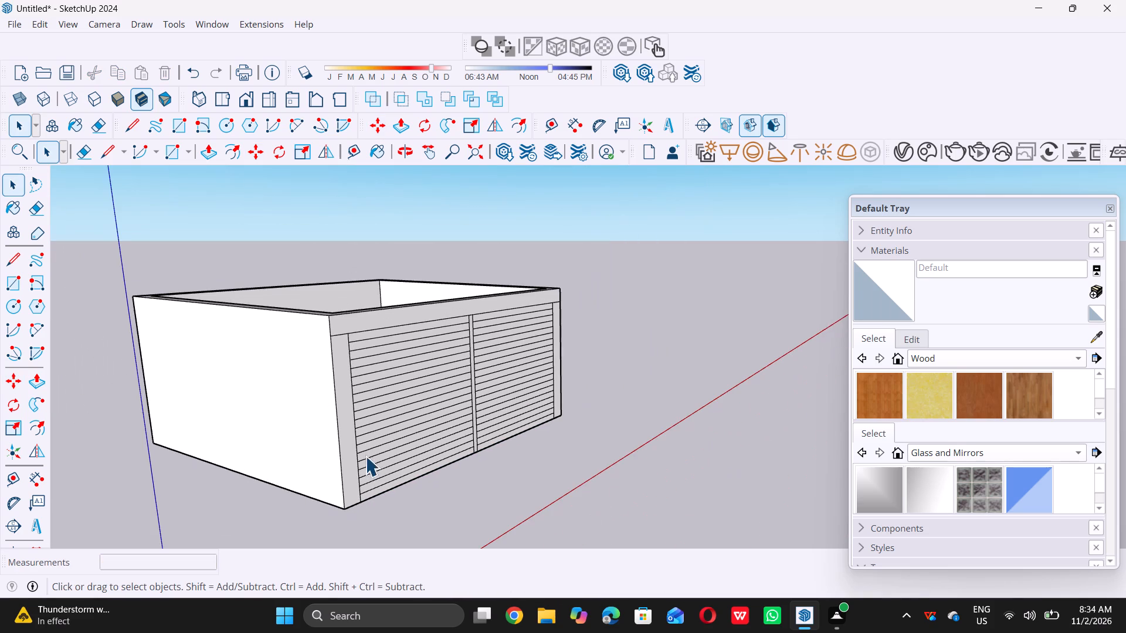
middle_drag(365, 453, 367, 479)
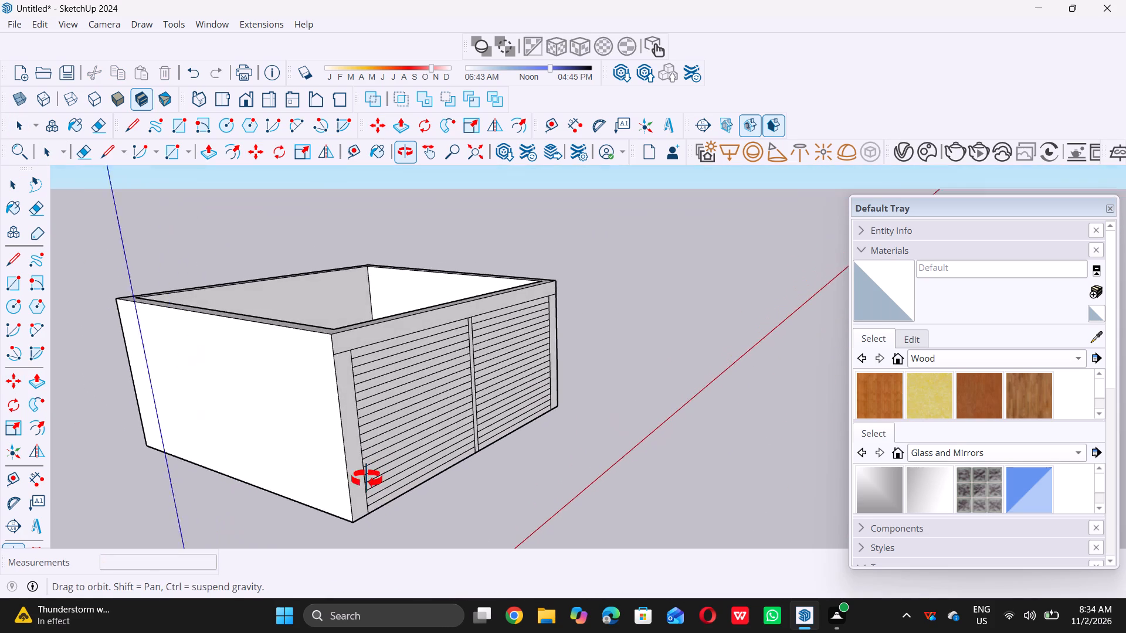
middle_drag(367, 479, 364, 481)
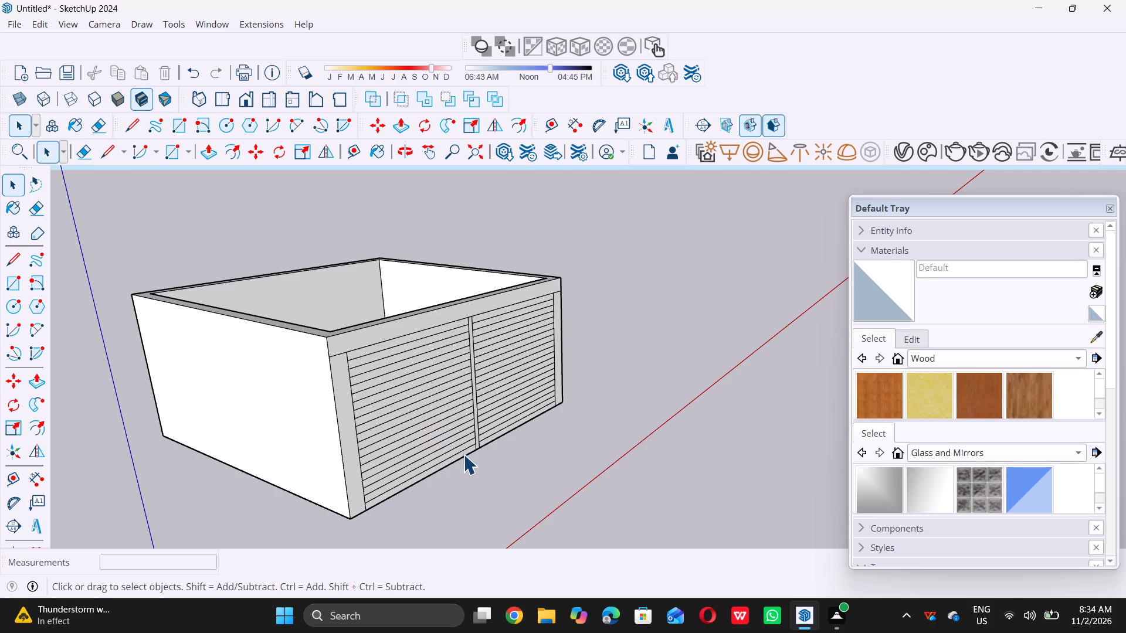
middle_drag(494, 475, 500, 465)
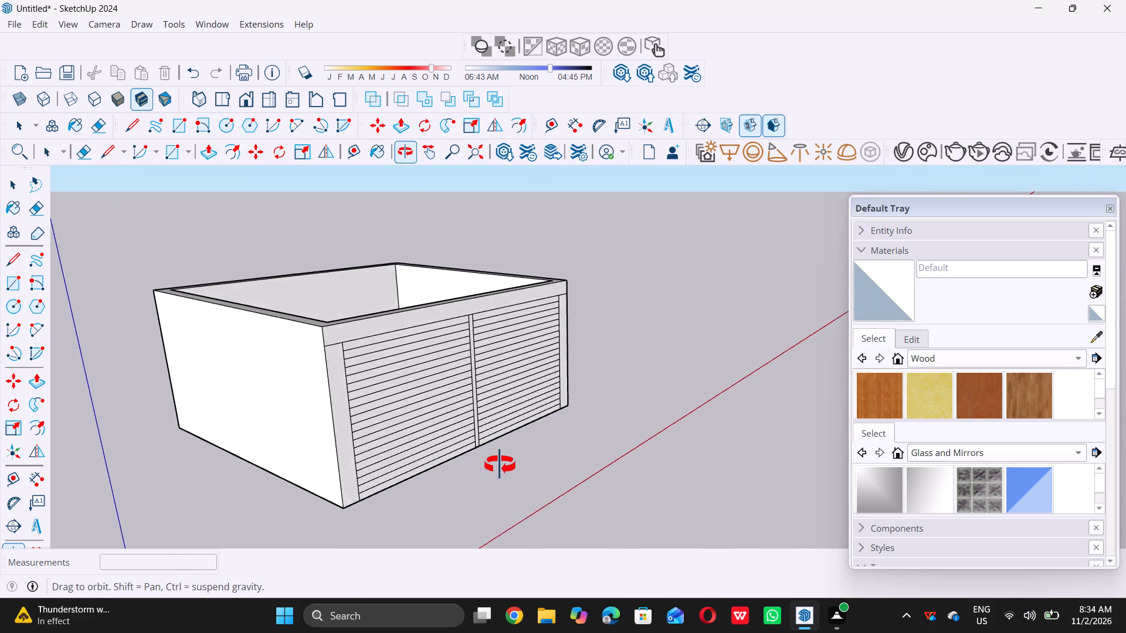
middle_drag(500, 465, 505, 479)
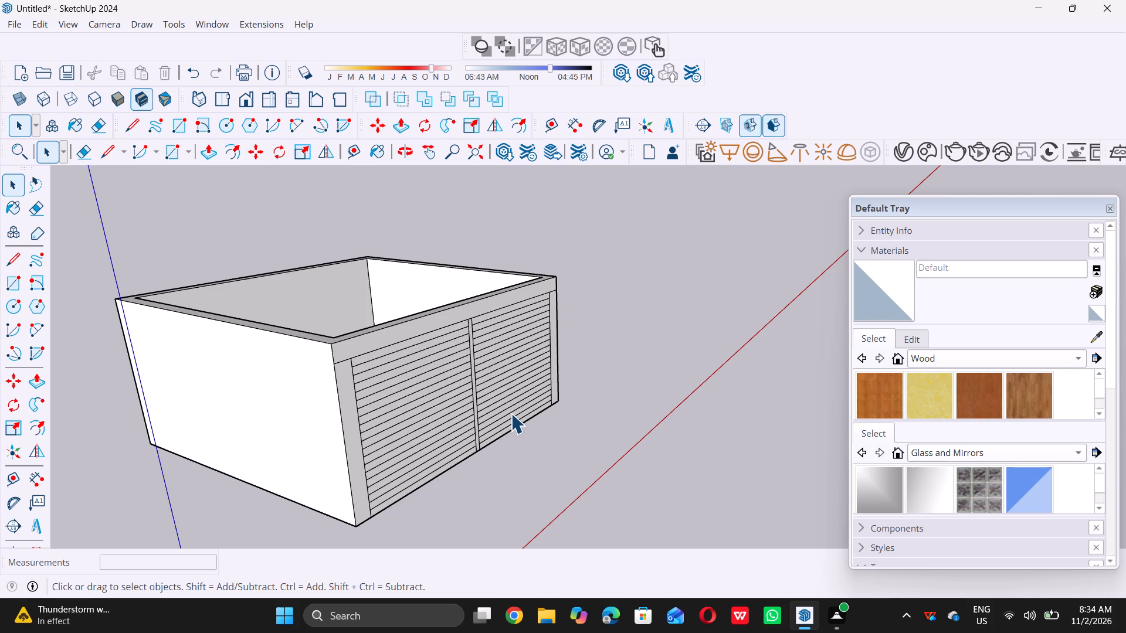
scroll(490, 411, down, 3)
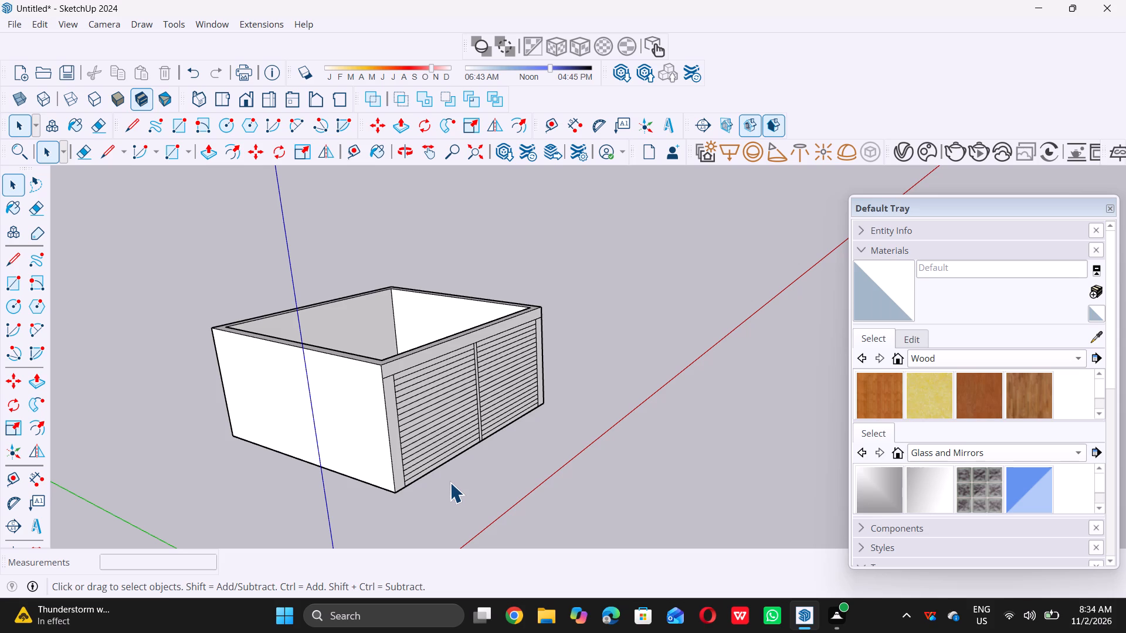
scroll(450, 482, down, 4)
middle_drag(474, 525, 464, 508)
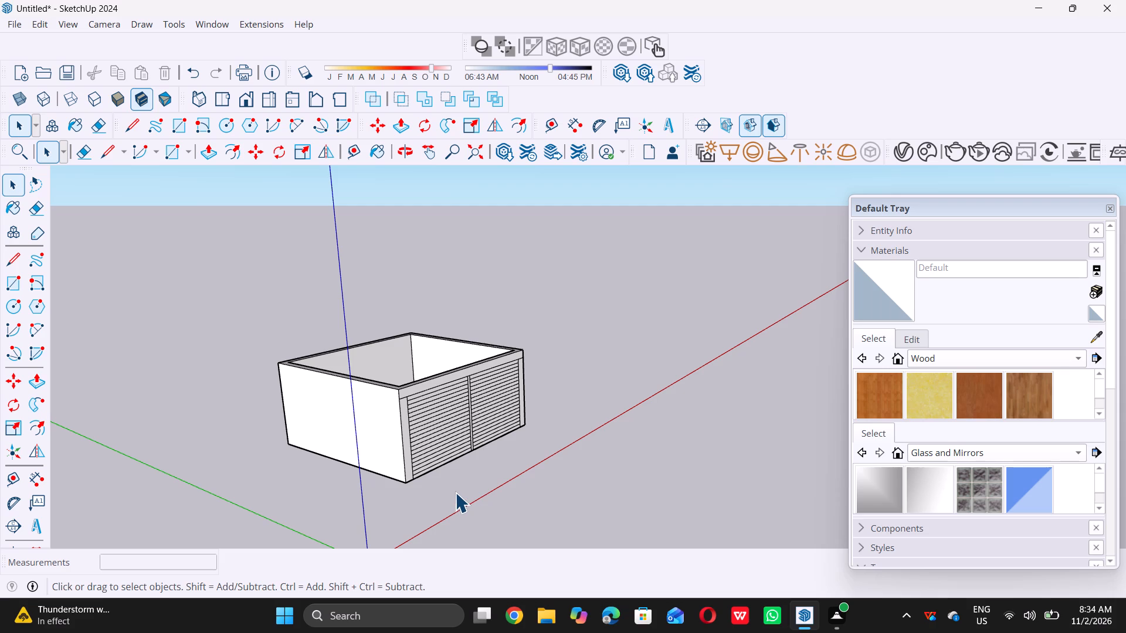
Push/Pull the front wall's left side strip beside the opening outward 1".
middle_drag(455, 492, 383, 522)
scroll(398, 459, up, 6)
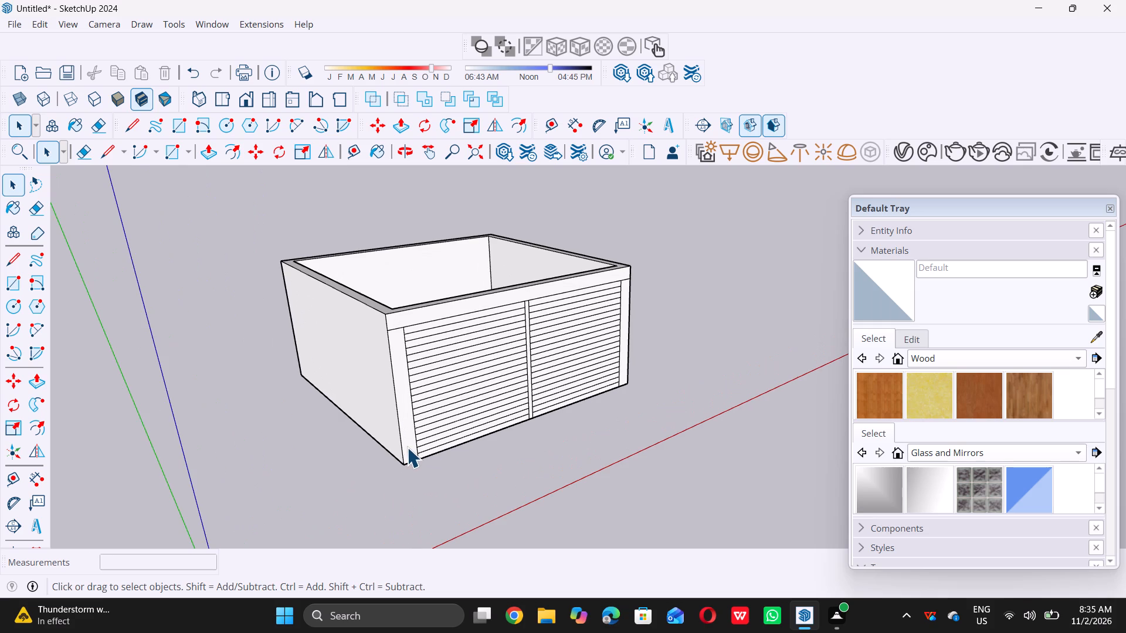
scroll(408, 448, up, 3)
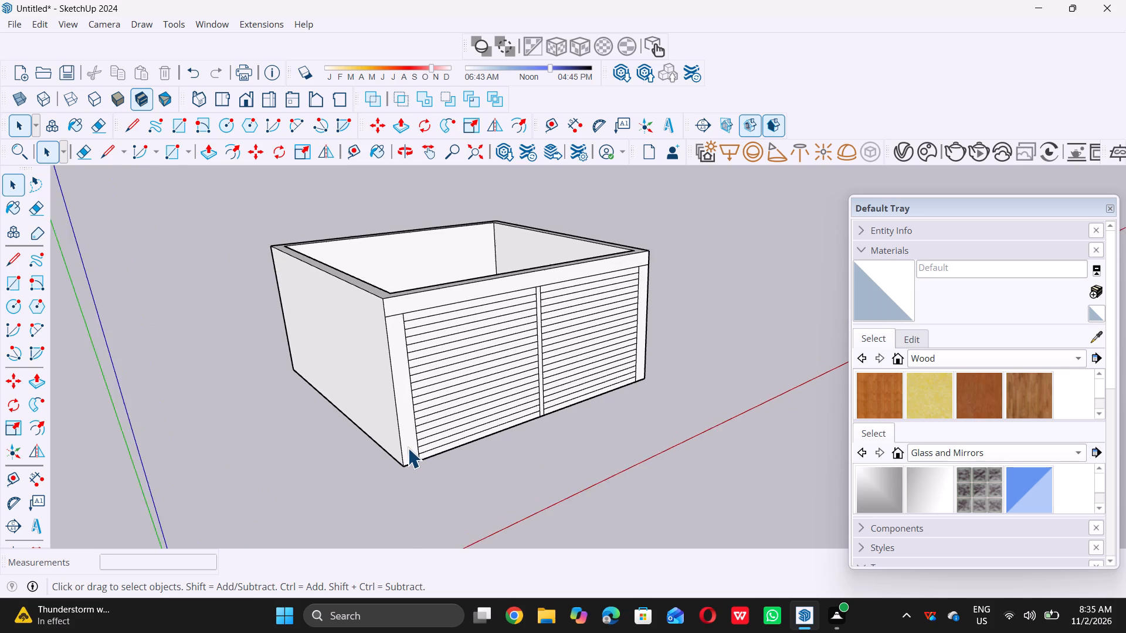
scroll(408, 448, up, 5)
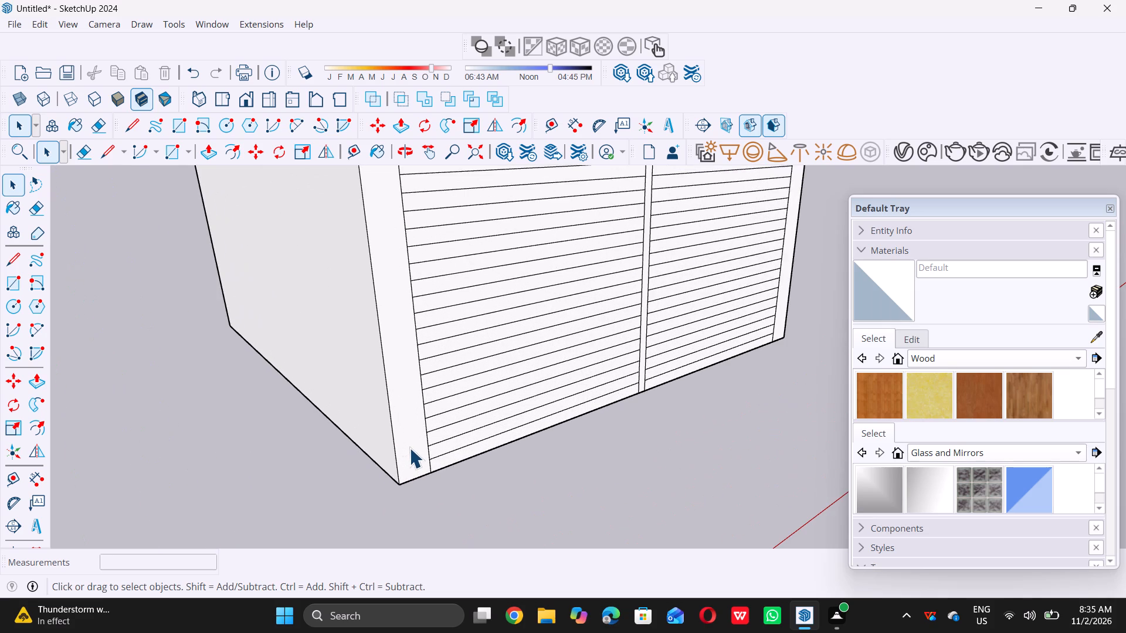
click(409, 448)
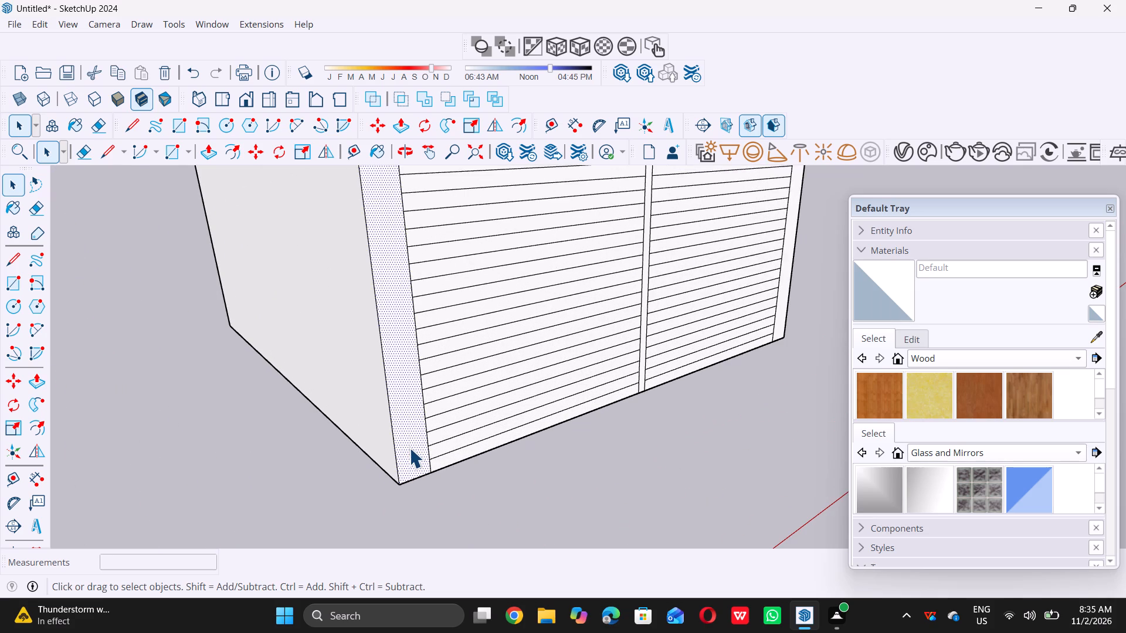
key(p)
click(409, 448)
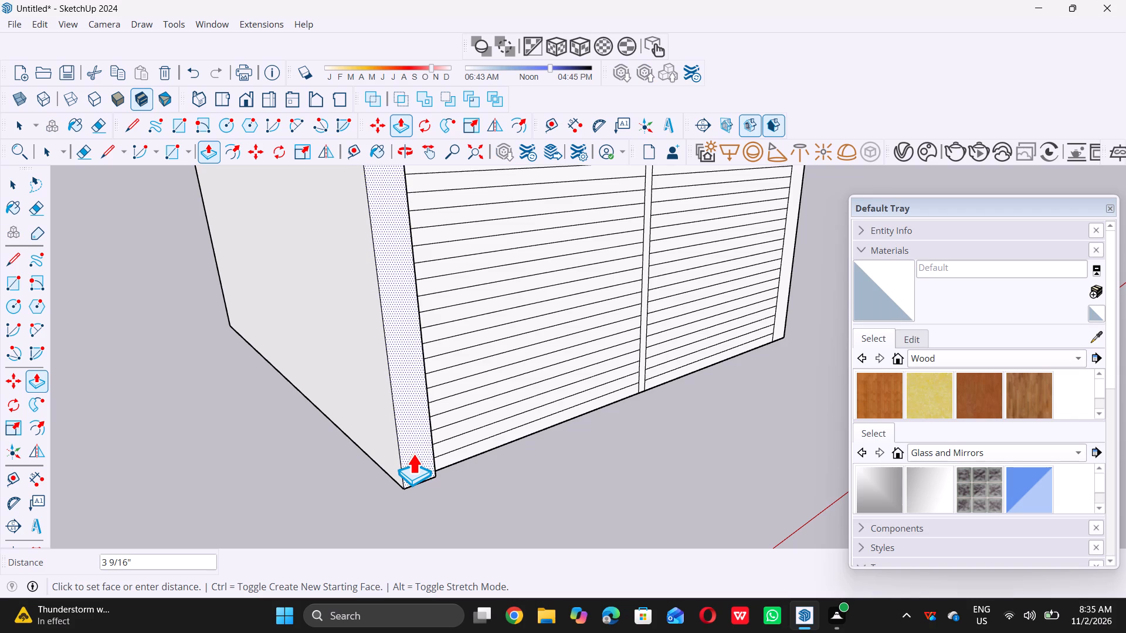
key(1)
key(shift+quotedbl)
key(Return)
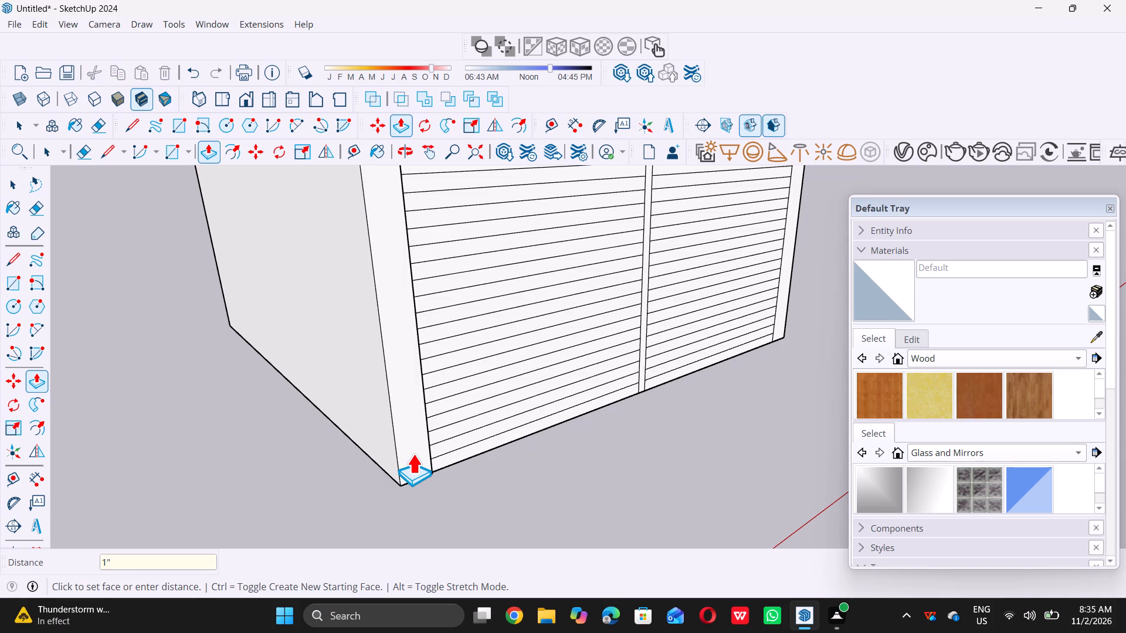
key(space)
Push/Pull the front wall's right side strip beside the opening outward 1".
scroll(390, 459, down, 7)
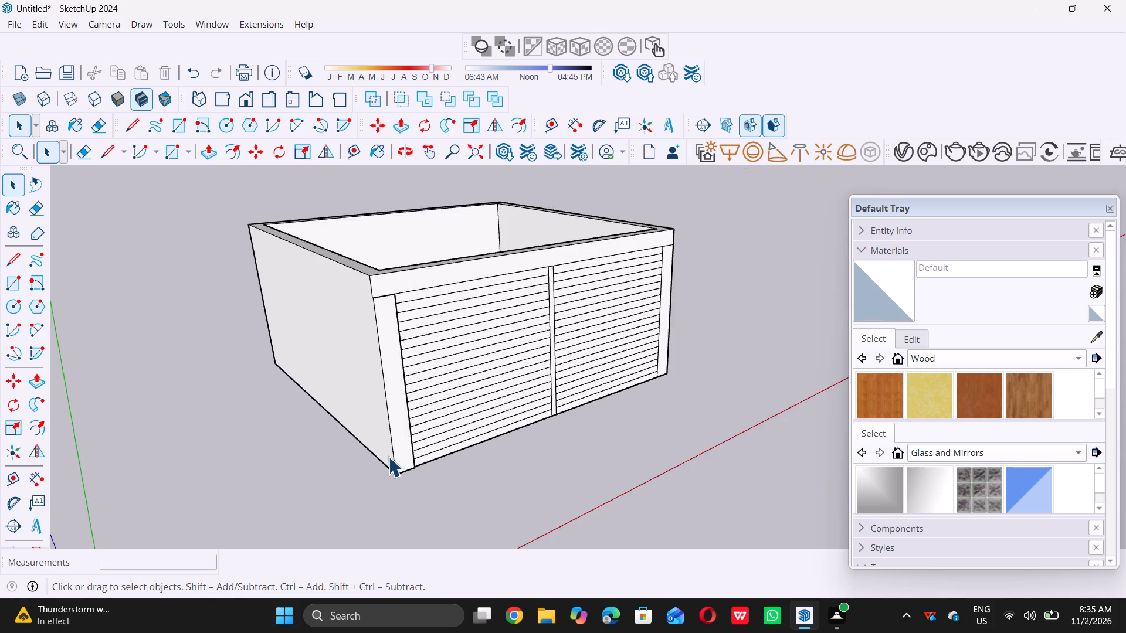
scroll(388, 457, down, 3)
middle_drag(456, 449, 177, 464)
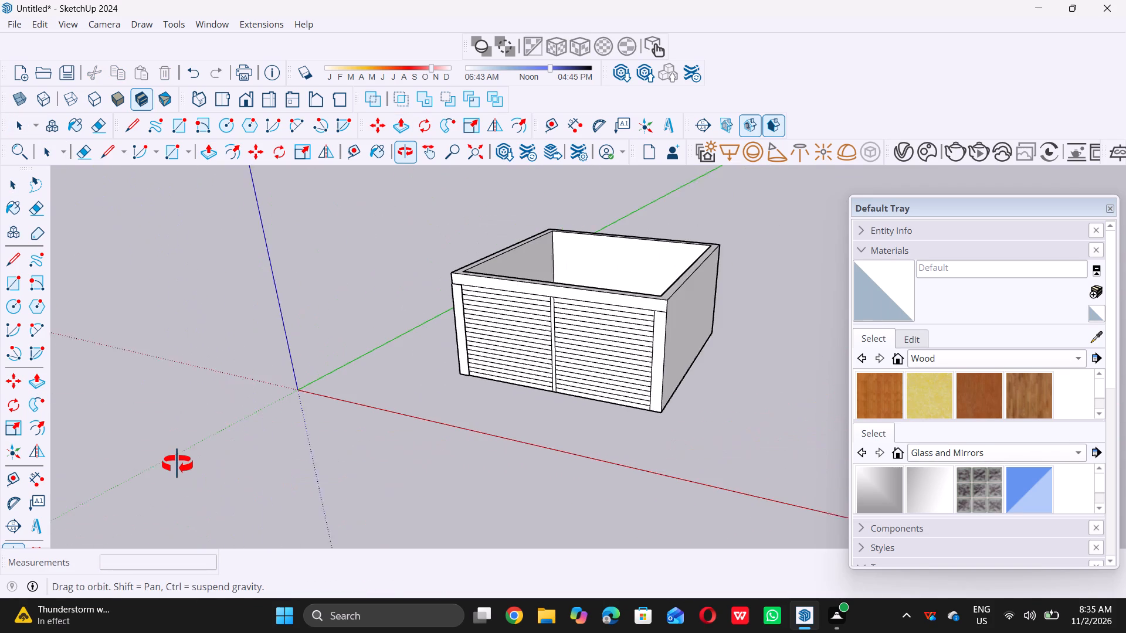
middle_drag(177, 464, 123, 471)
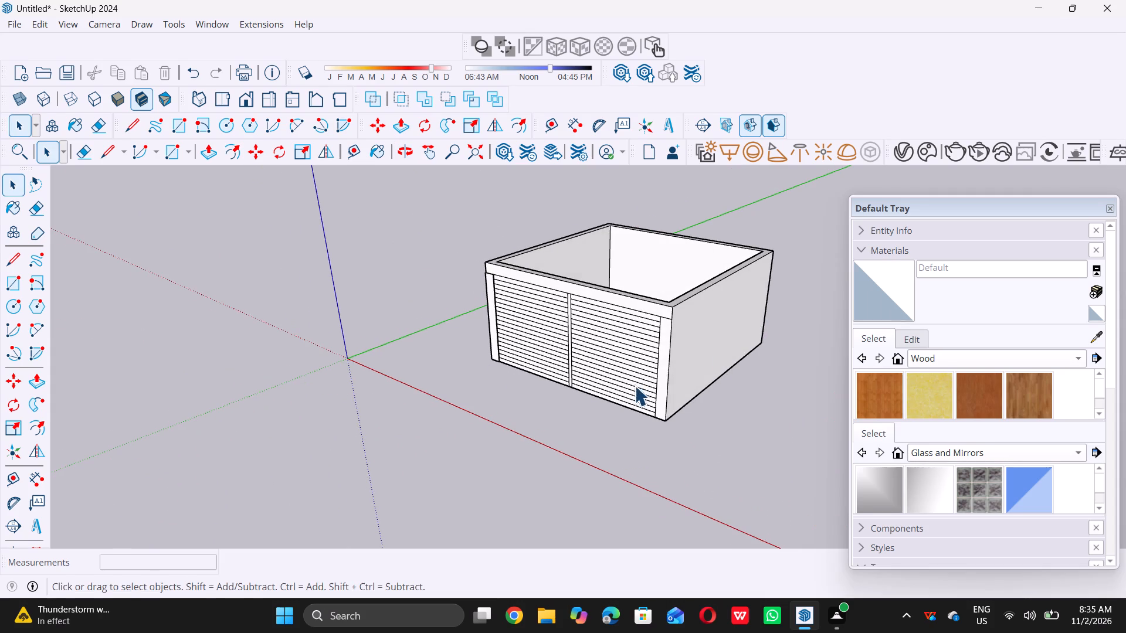
scroll(635, 386, up, 10)
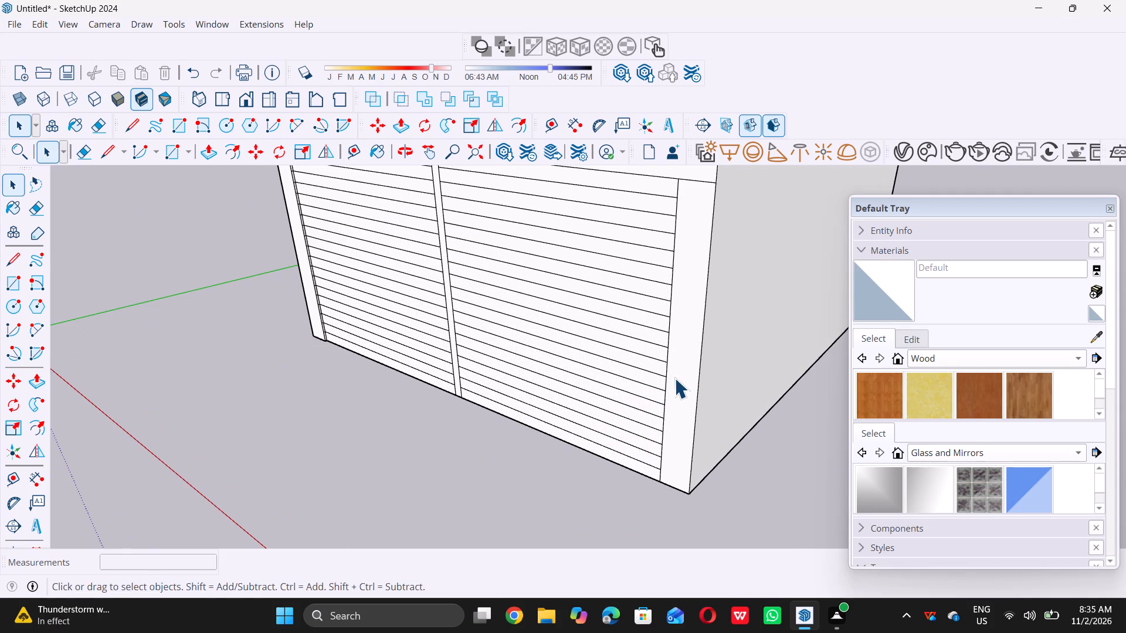
click(674, 378)
key(p)
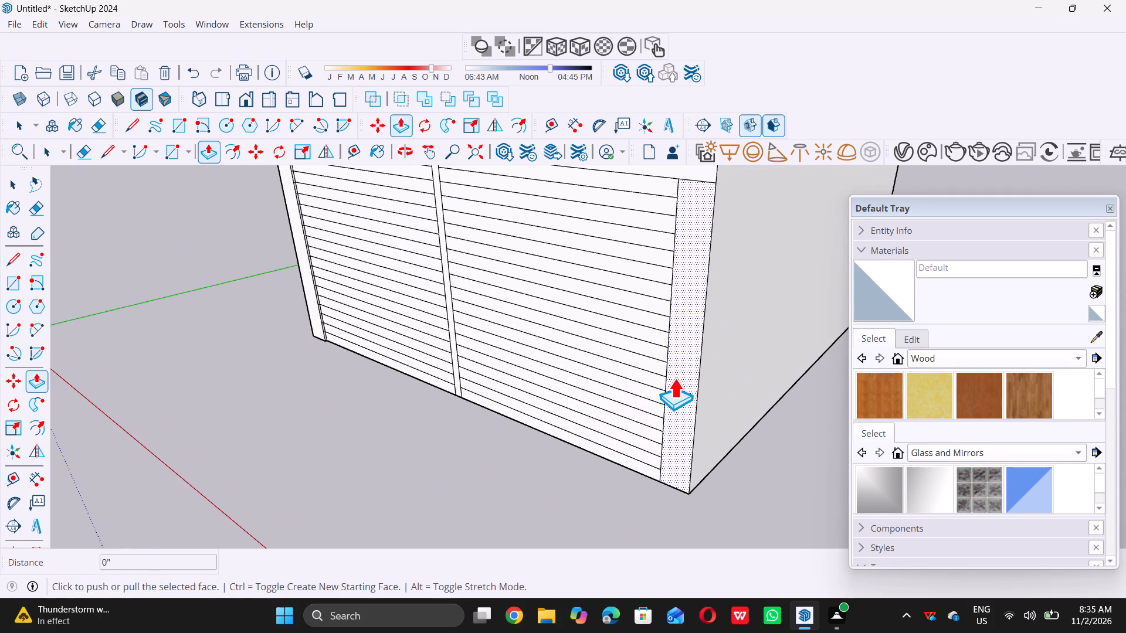
triple_click(674, 378)
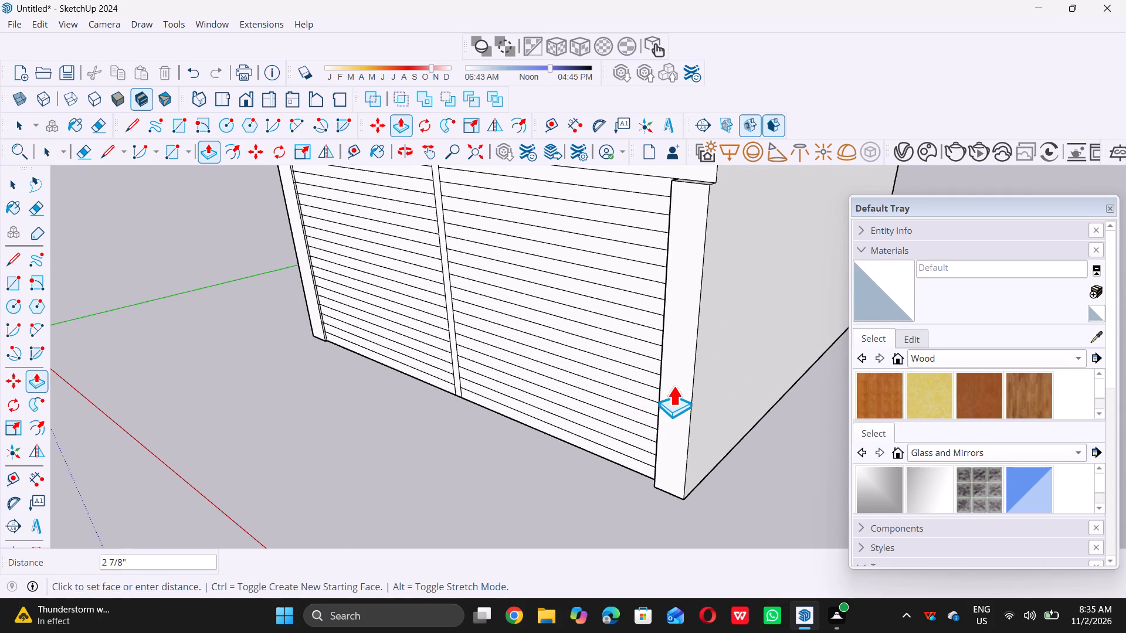
key(1)
key(shift+quotedbl)
key(Return)
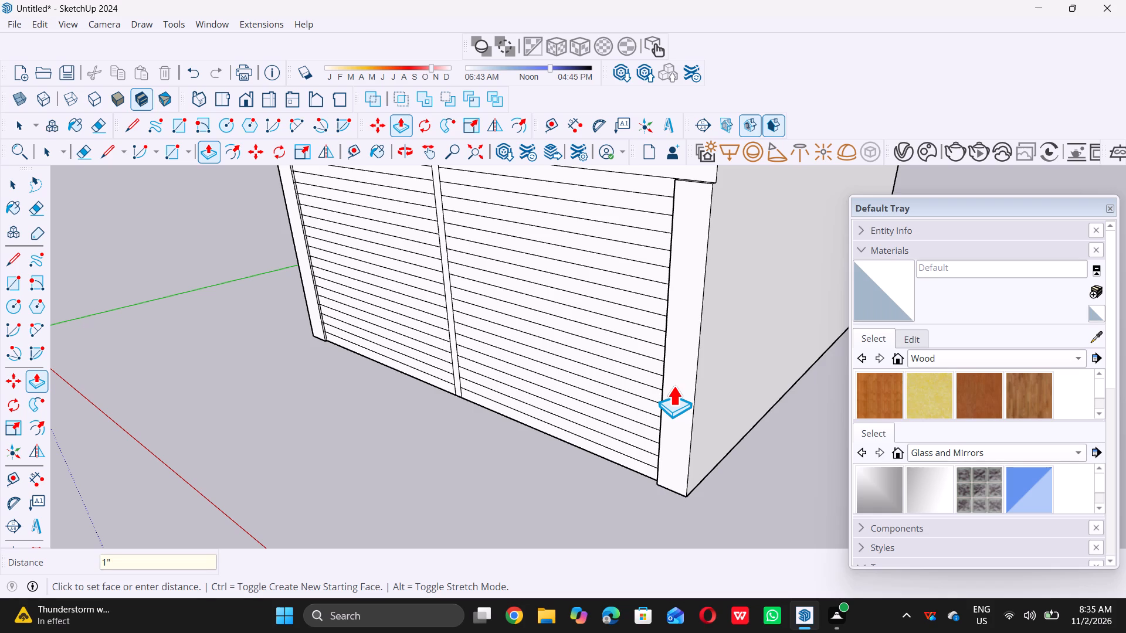
key(space)
Push/Pull the narrow central divider between the two slatted panels outward 1", repeating the side strips' distance.
scroll(673, 386, down, 11)
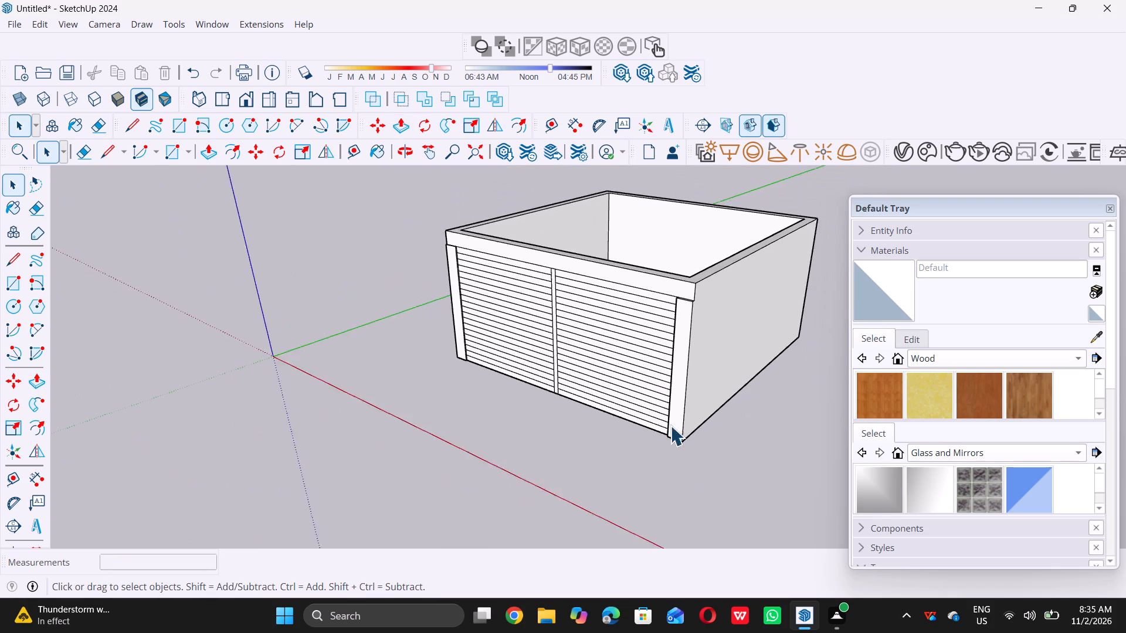
middle_drag(525, 406, 603, 396)
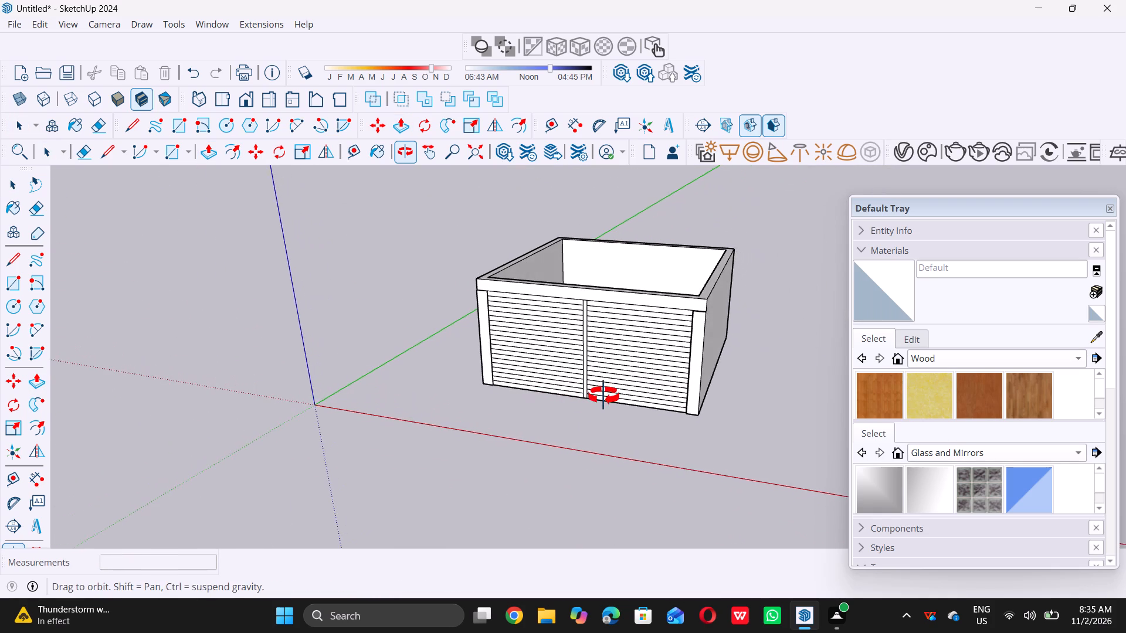
middle_drag(603, 396, 588, 404)
middle_click(580, 410)
middle_drag(574, 415, 568, 419)
scroll(578, 396, up, 9)
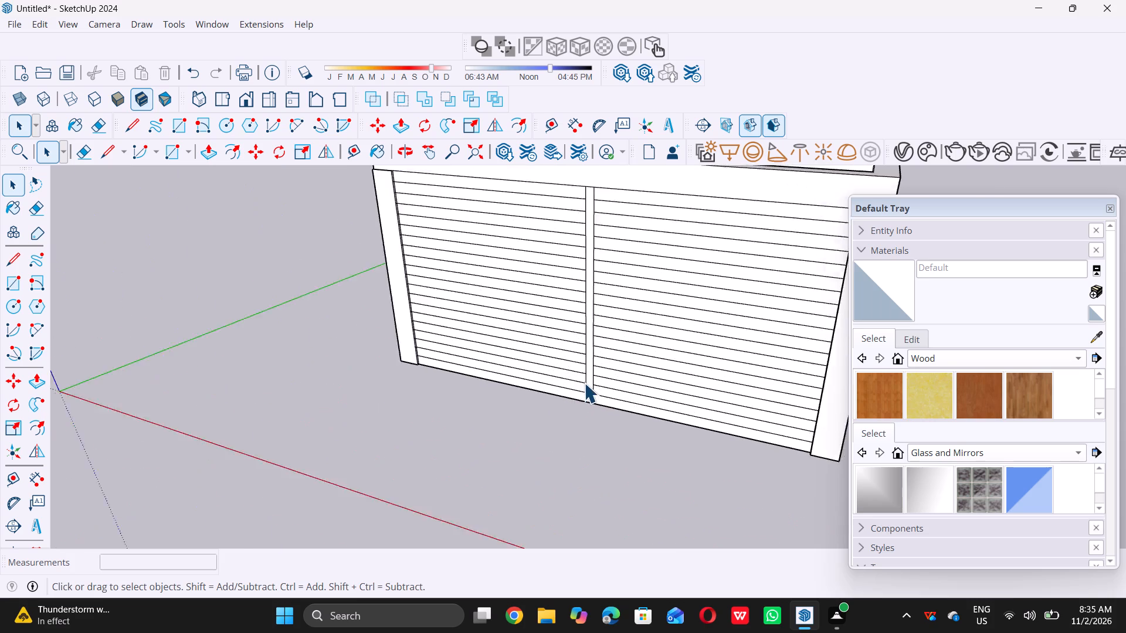
scroll(584, 383, up, 6)
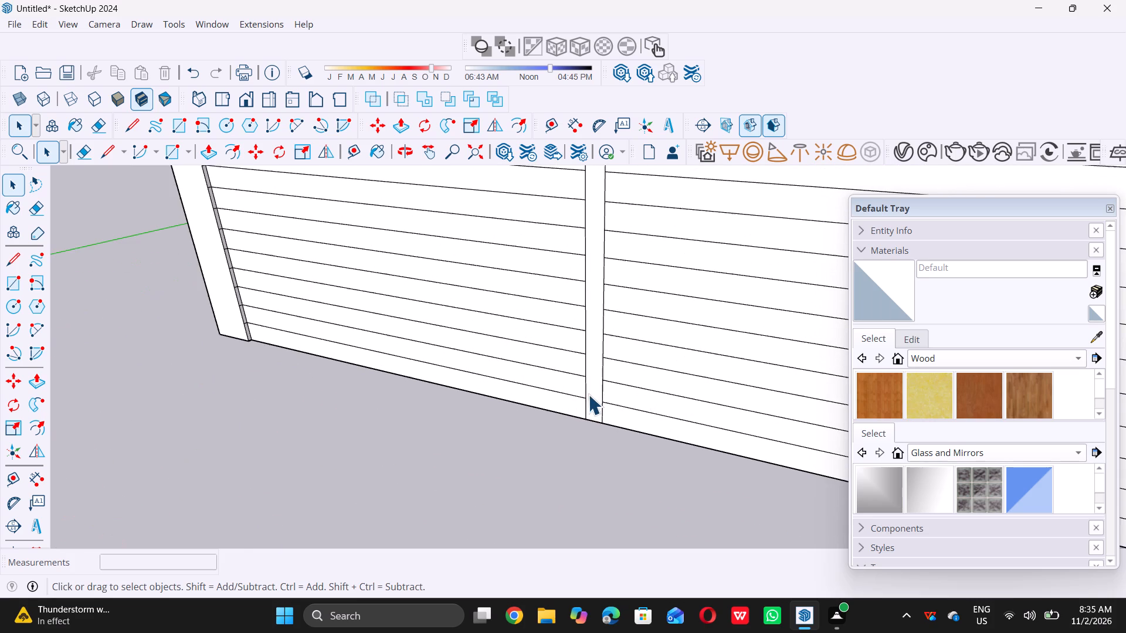
double_click(593, 392)
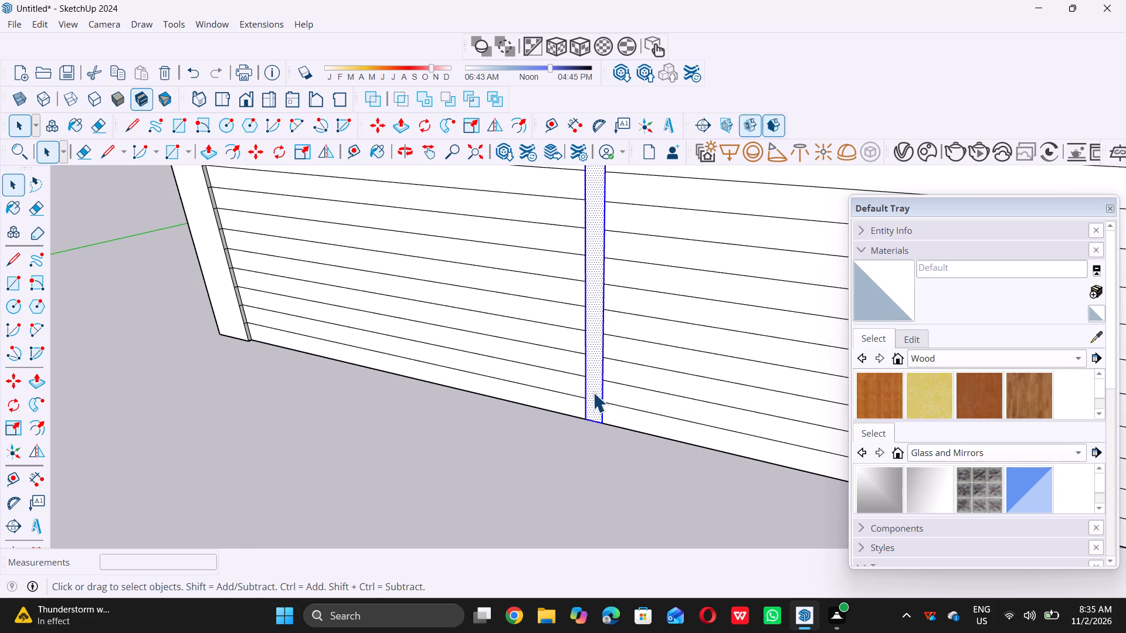
key(p)
double_click(593, 392)
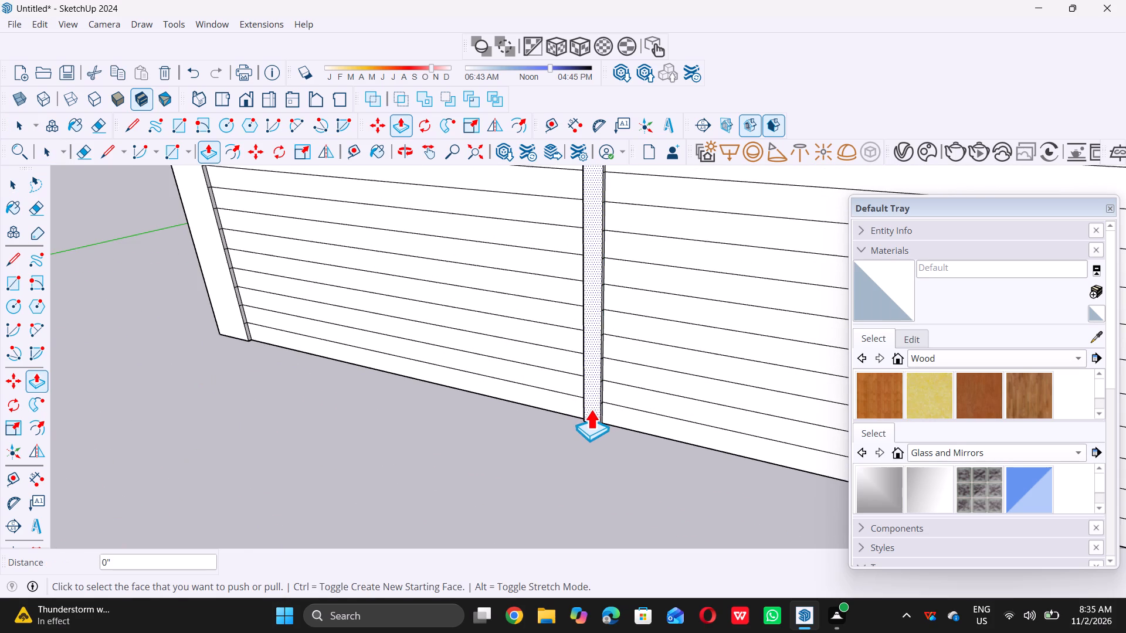
key(space)
Push/Pull the top band above the slatted panels outward 1", level with the side strips.
scroll(574, 469, down, 13)
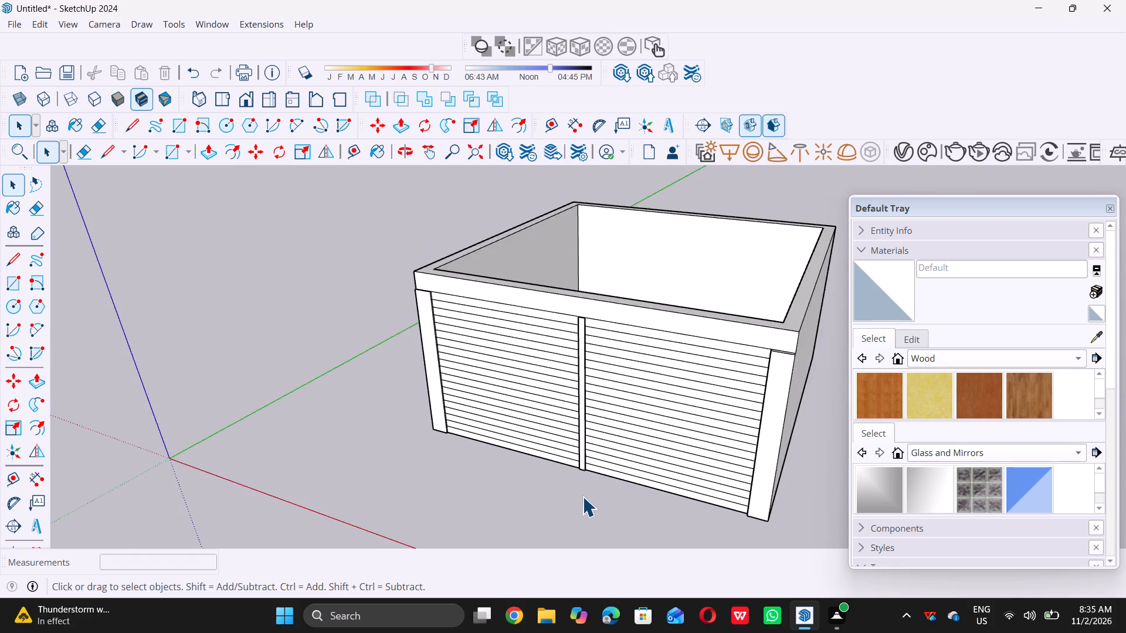
scroll(583, 494, down, 6)
middle_drag(483, 505, 773, 416)
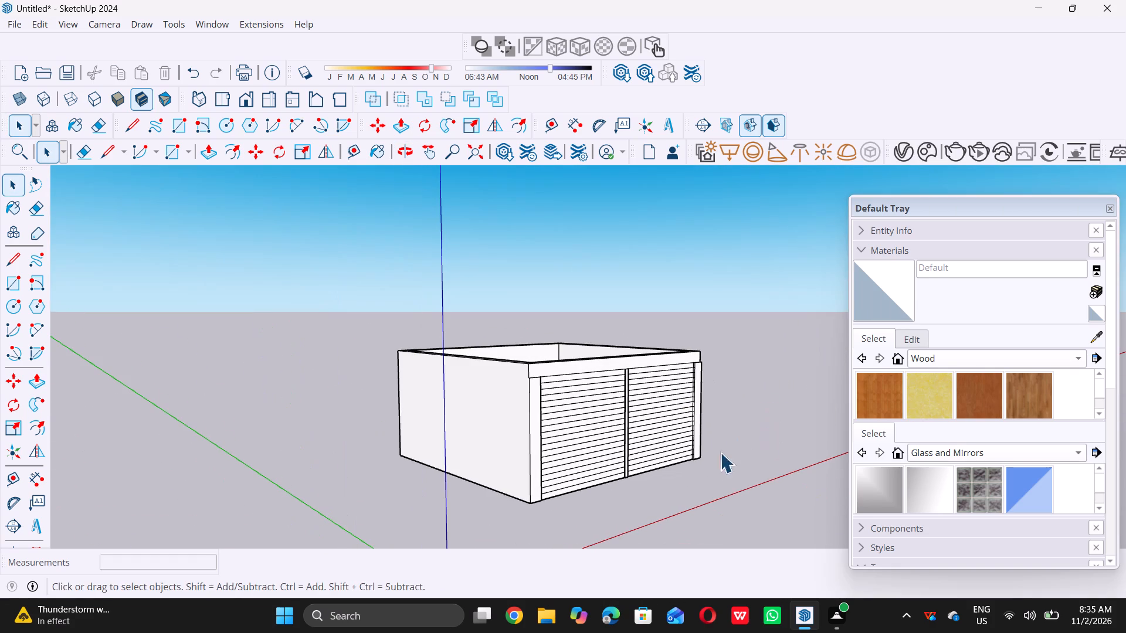
middle_drag(630, 509, 650, 560)
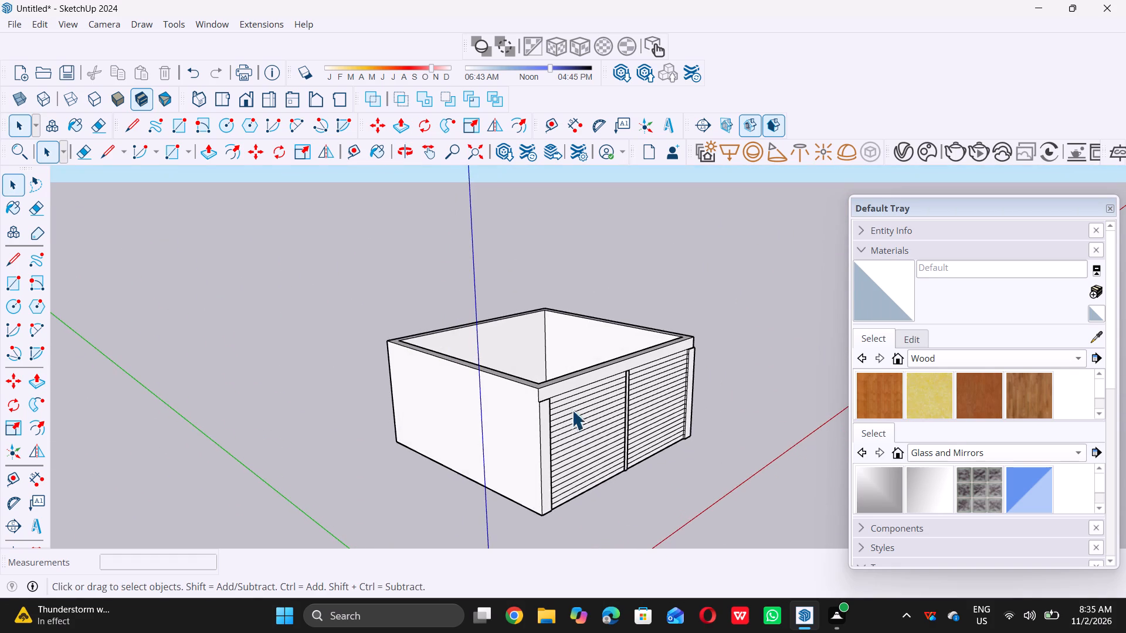
scroll(567, 396, up, 5)
scroll(518, 402, up, 10)
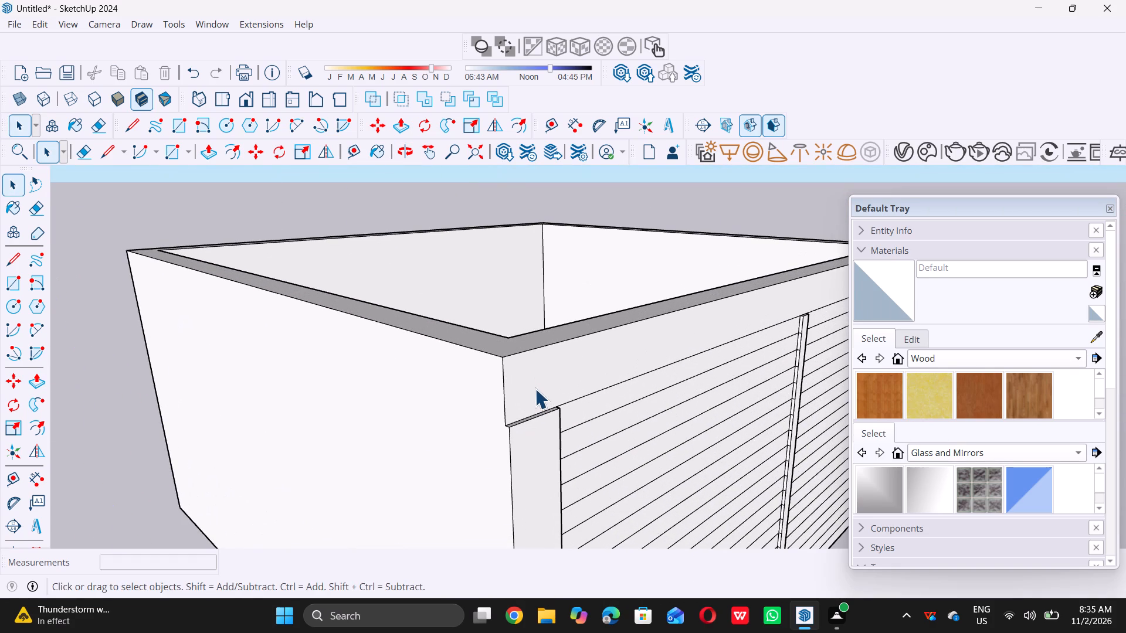
triple_click(535, 389)
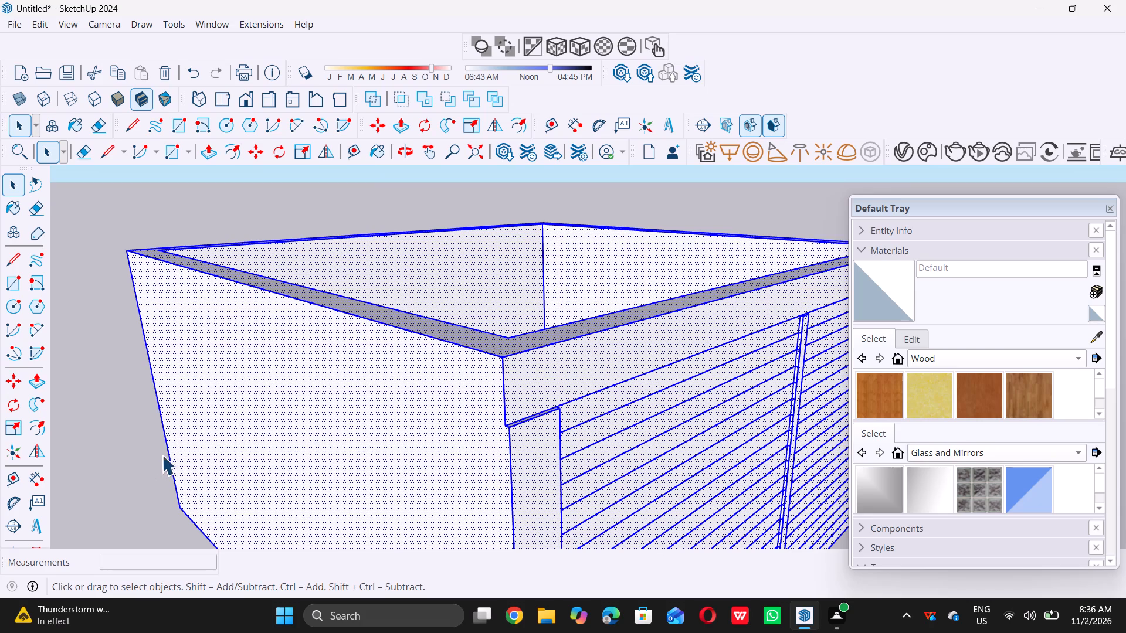
triple_click(95, 447)
scroll(538, 360, down, 4)
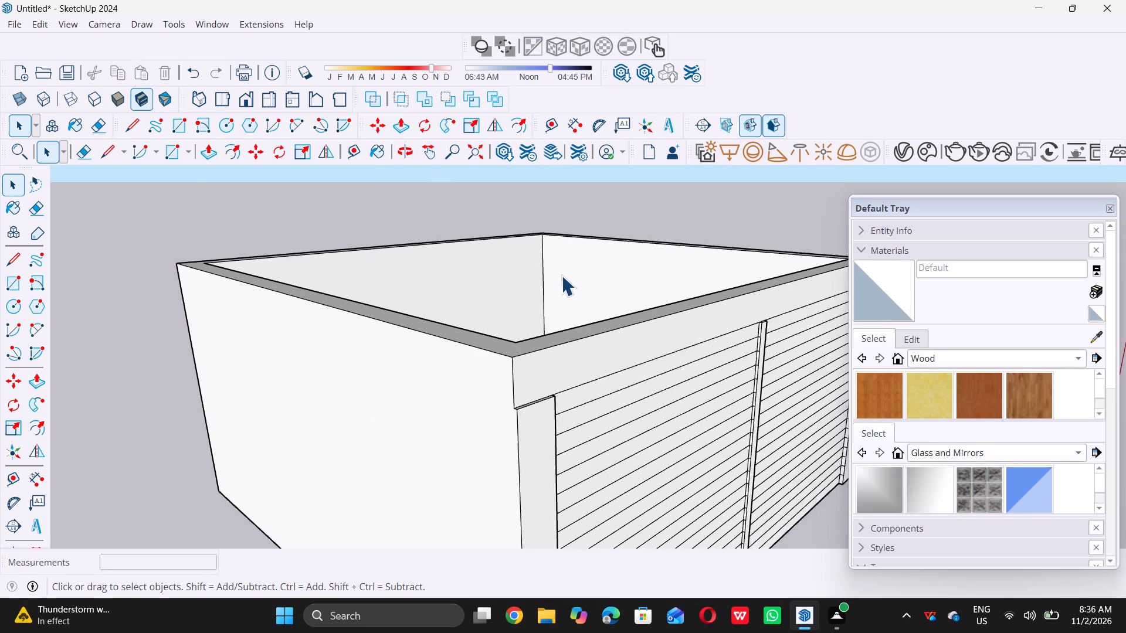
scroll(561, 275, down, 5)
scroll(551, 326, up, 10)
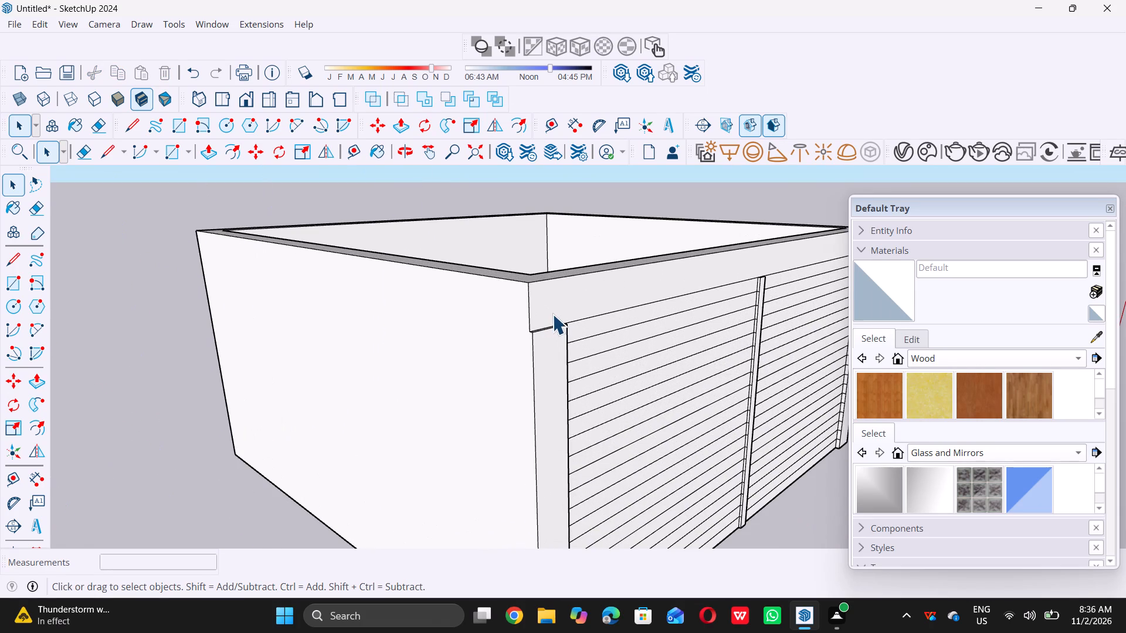
click(553, 313)
key(p)
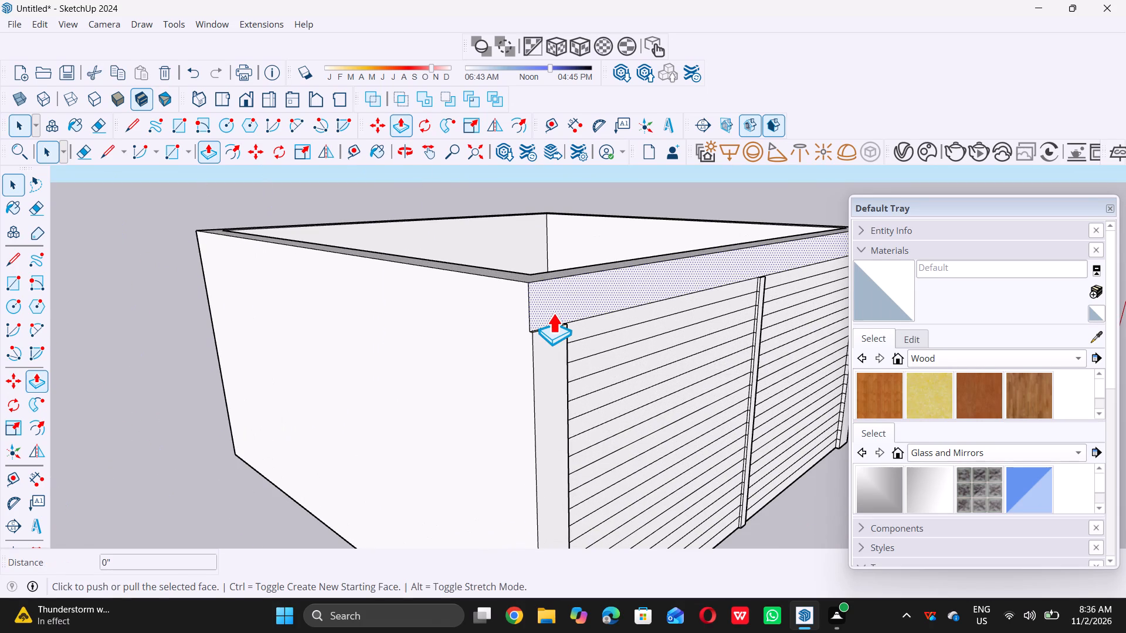
double_click(556, 301)
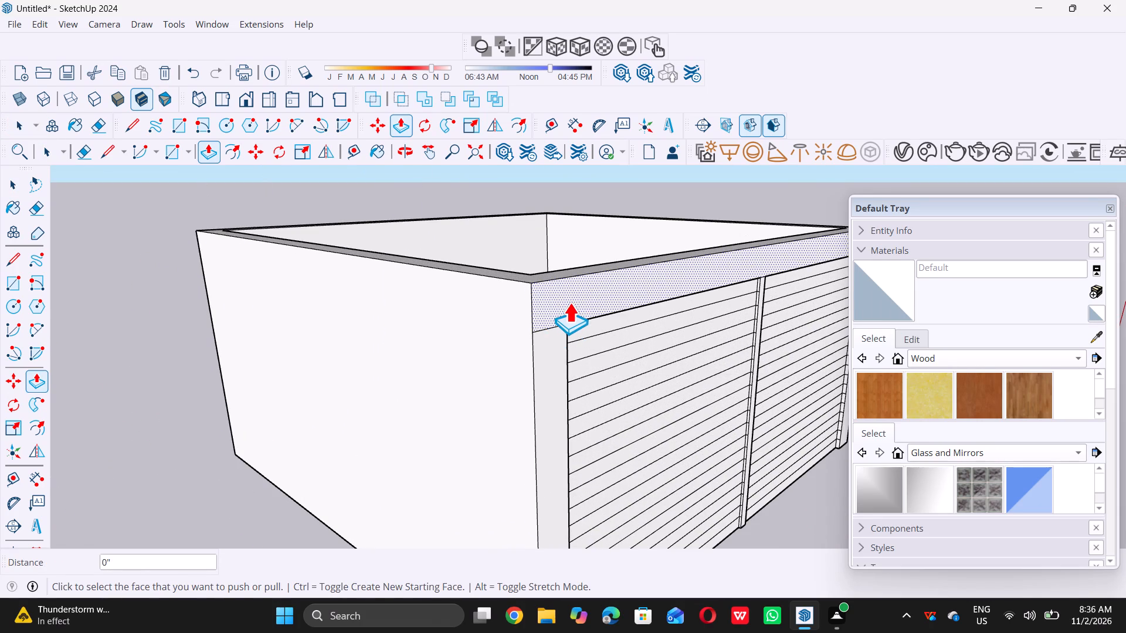
Push/Pull the top band outward a further 1" beyond the side strips, and try to set the distance to 1'5".
click(569, 301)
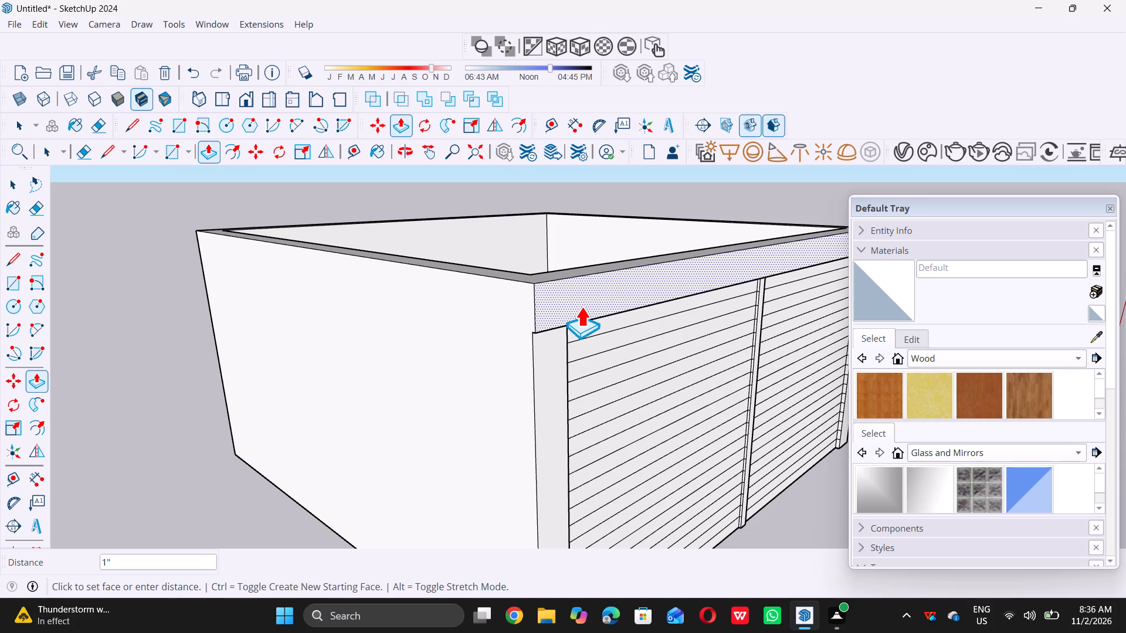
text(0.5)
key(shift+quotedbl)
key(BackSpace)
key(BackSpace)
key(BackSpace)
key(BackSpace)
key(1)
key(apostrophe)
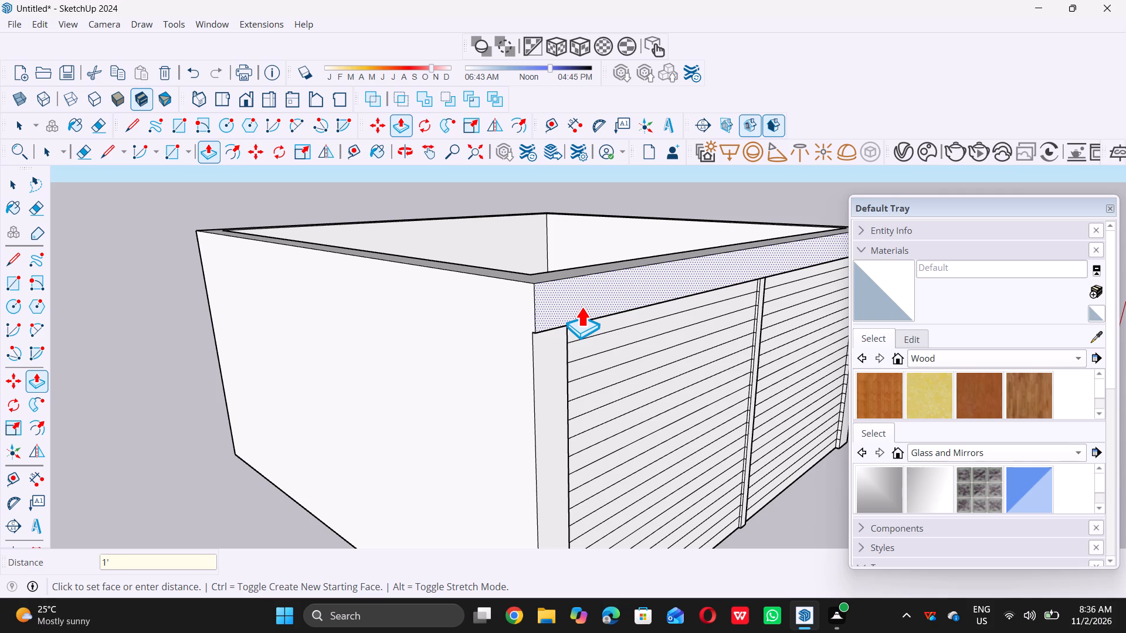
key(5)
key(shift+quotedbl)
key(Return)
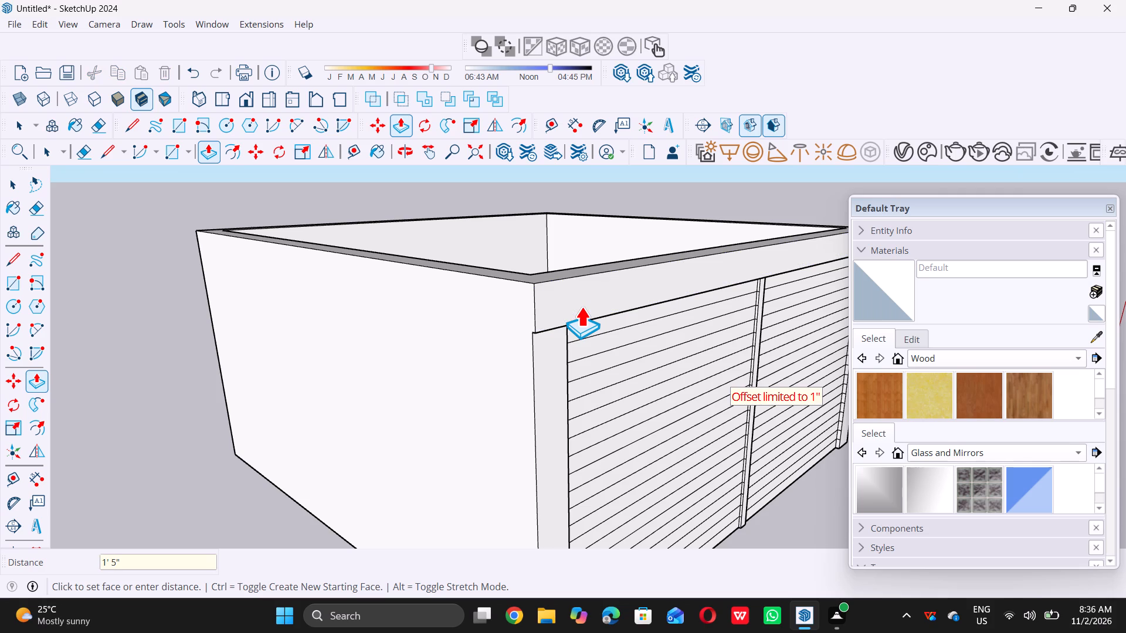
key(space)
Examine how the top band meets the side strip at the front corner, and view the whole front.
scroll(558, 299, down, 10)
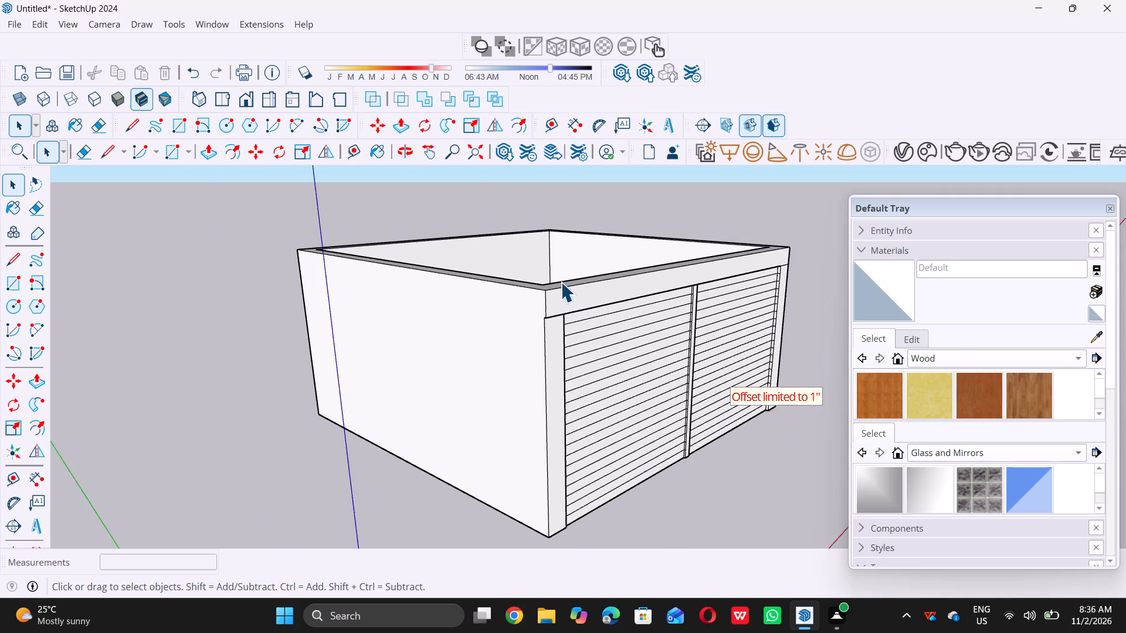
scroll(561, 282, down, 1)
middle_drag(571, 299, 530, 257)
scroll(527, 268, up, 6)
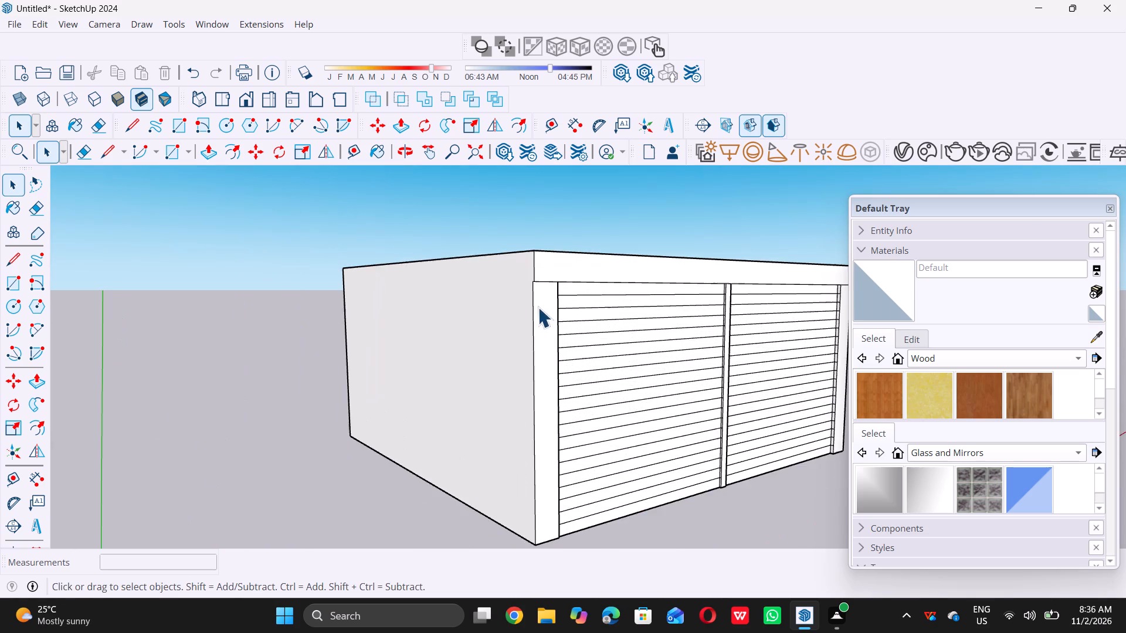
scroll(538, 308, up, 16)
scroll(538, 272, up, 9)
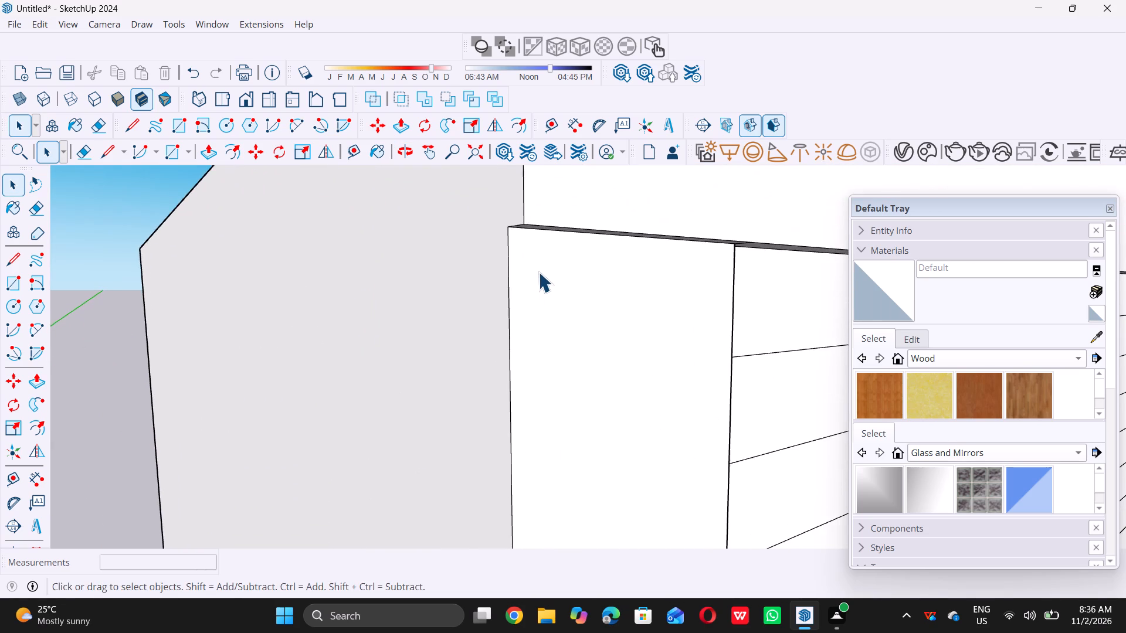
scroll(538, 272, down, 20)
scroll(538, 272, down, 3)
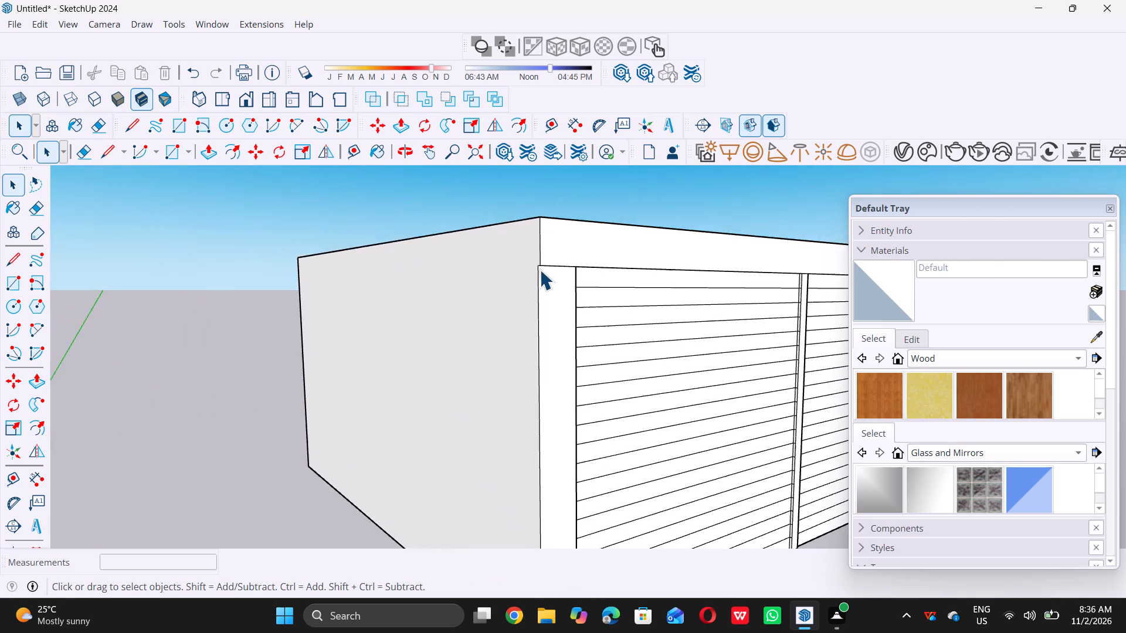
scroll(540, 270, down, 13)
middle_drag(614, 332, 576, 366)
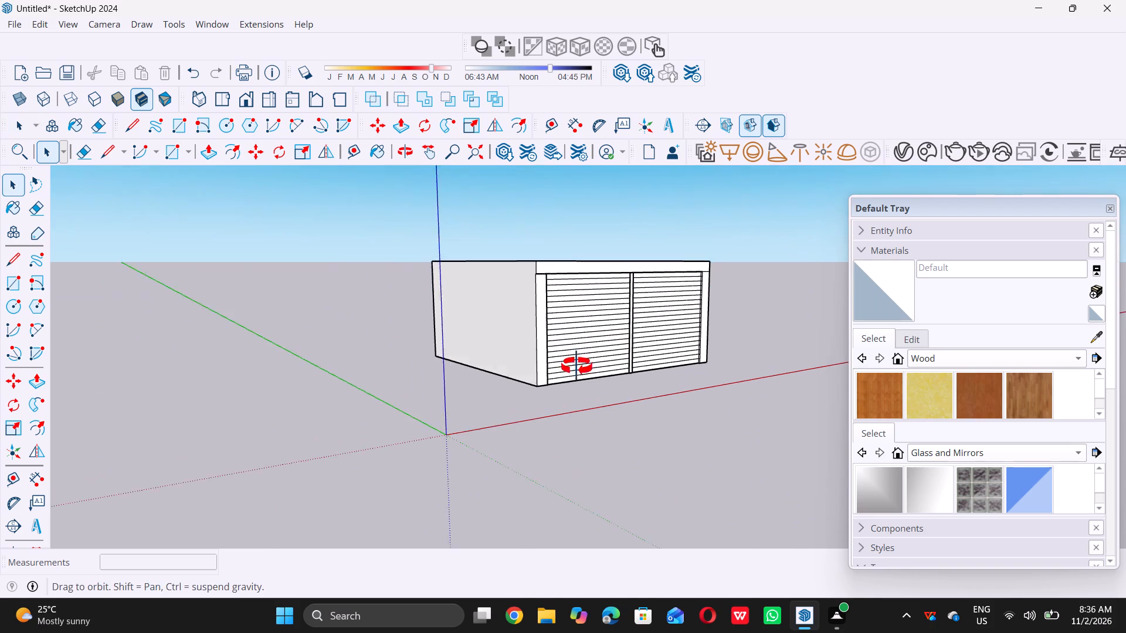
Examine the room from above and from the front, looking closely at the top band and slatted panels.
middle_drag(576, 366, 527, 390)
middle_drag(527, 390, 502, 386)
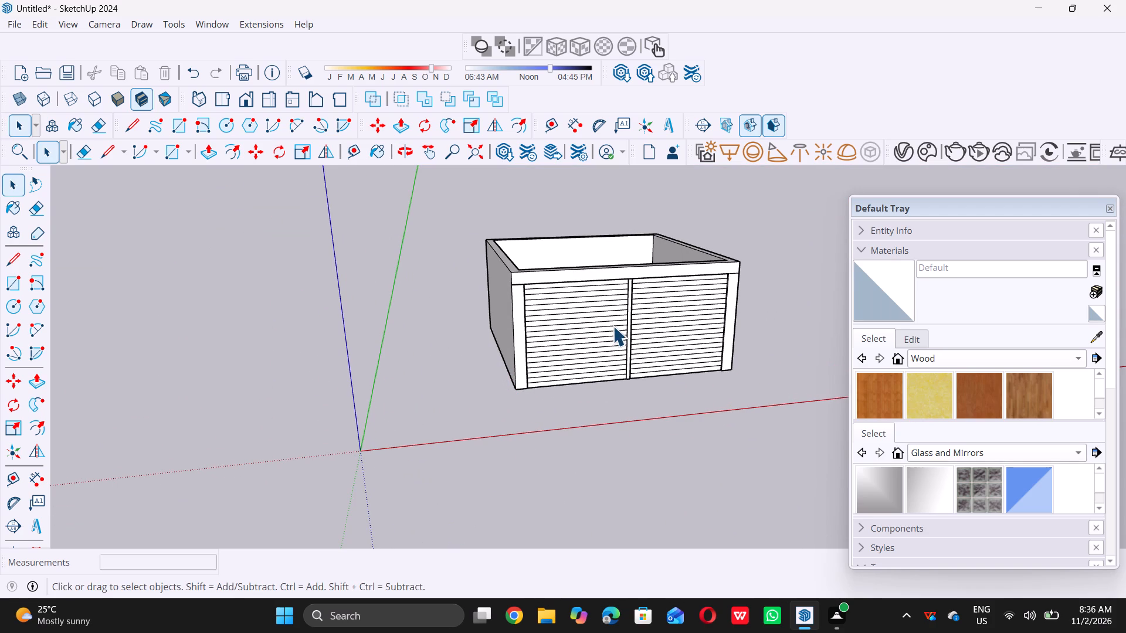
middle_drag(613, 325, 525, 289)
middle_click(523, 289)
middle_click(518, 287)
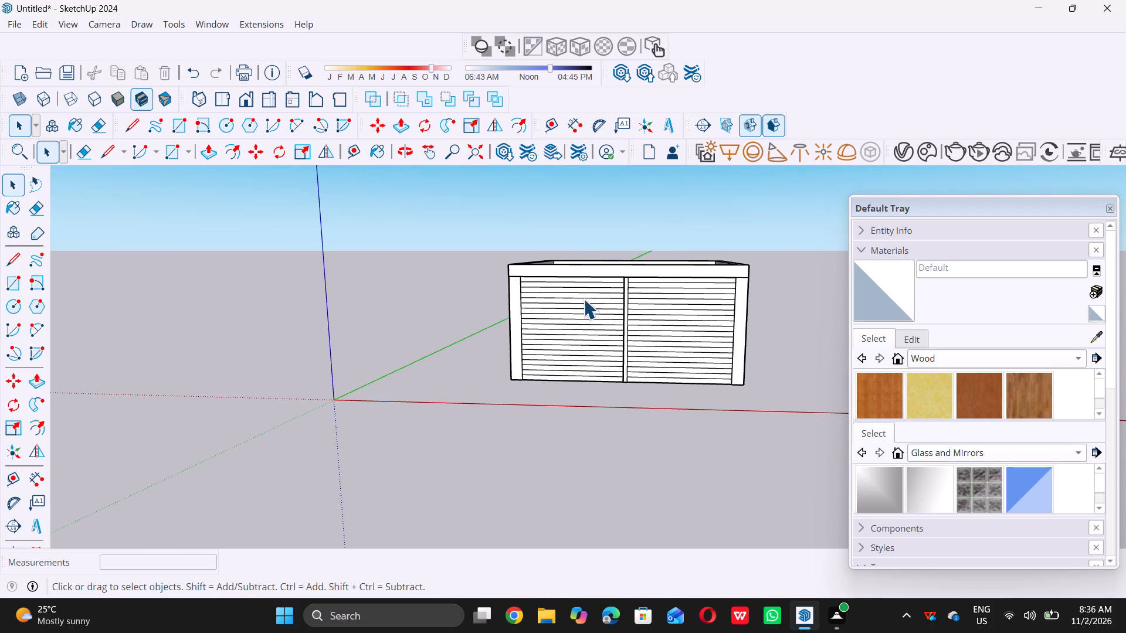
scroll(589, 295, up, 5)
scroll(628, 263, up, 1)
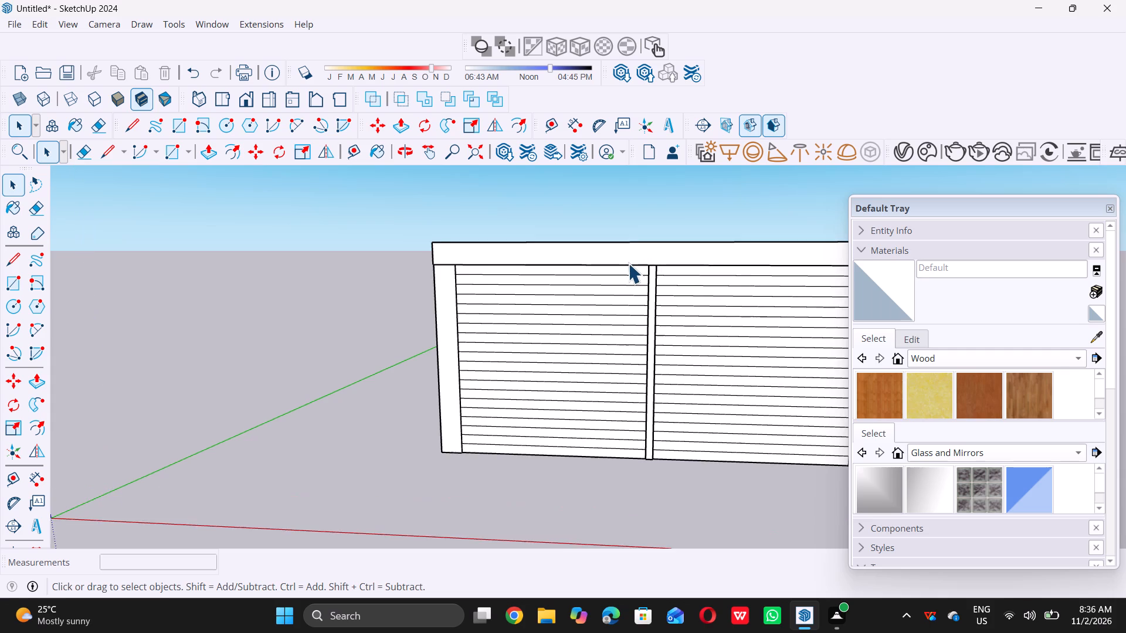
scroll(628, 263, up, 5)
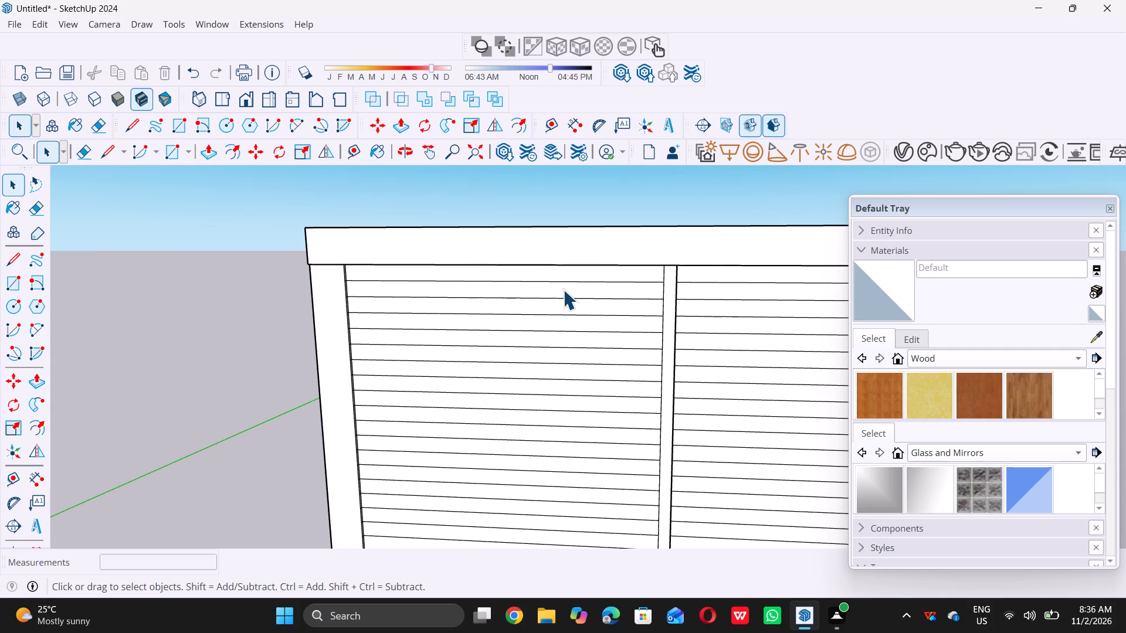
scroll(562, 289, down, 5)
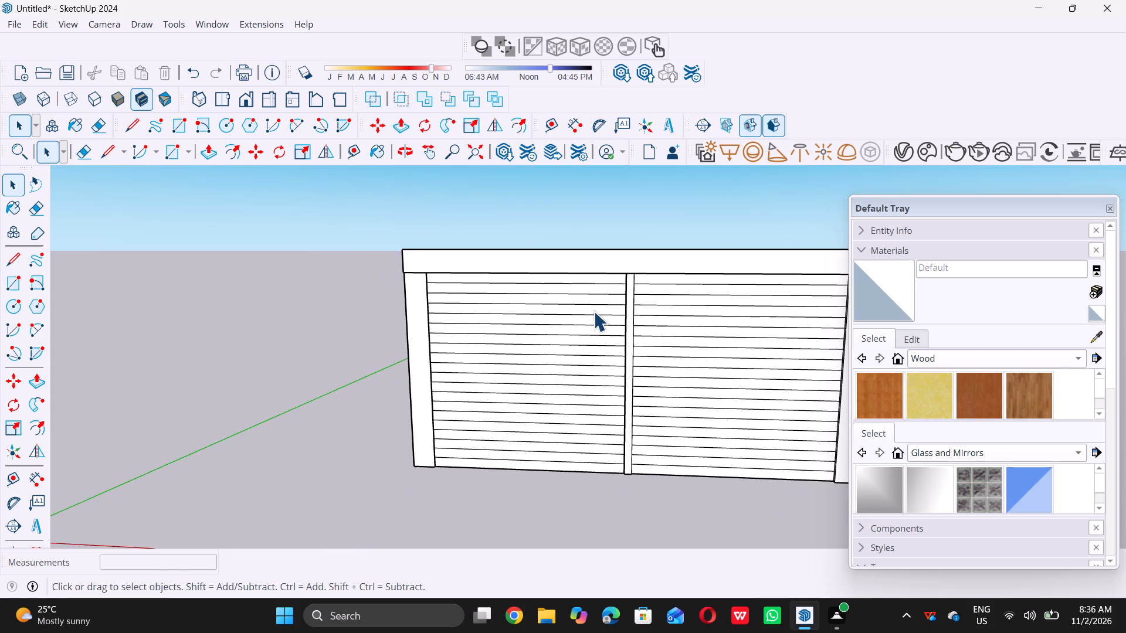
Place Tape Measure guides 0.5" below the first and second slat lines from the top of the left slatted panel.
scroll(594, 311, up, 9)
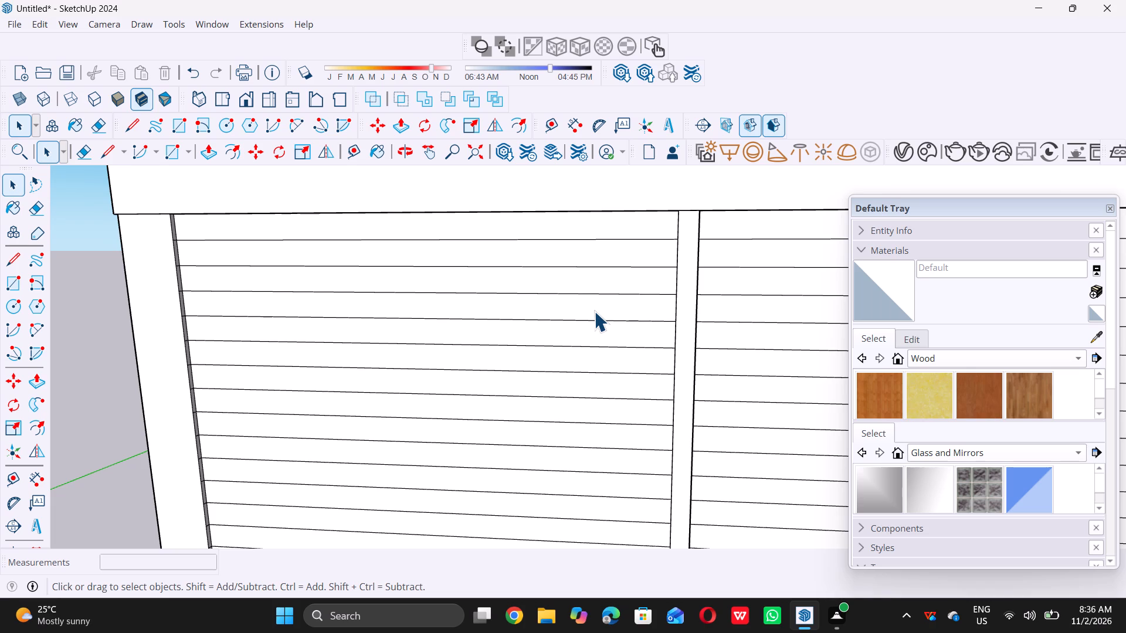
key(t)
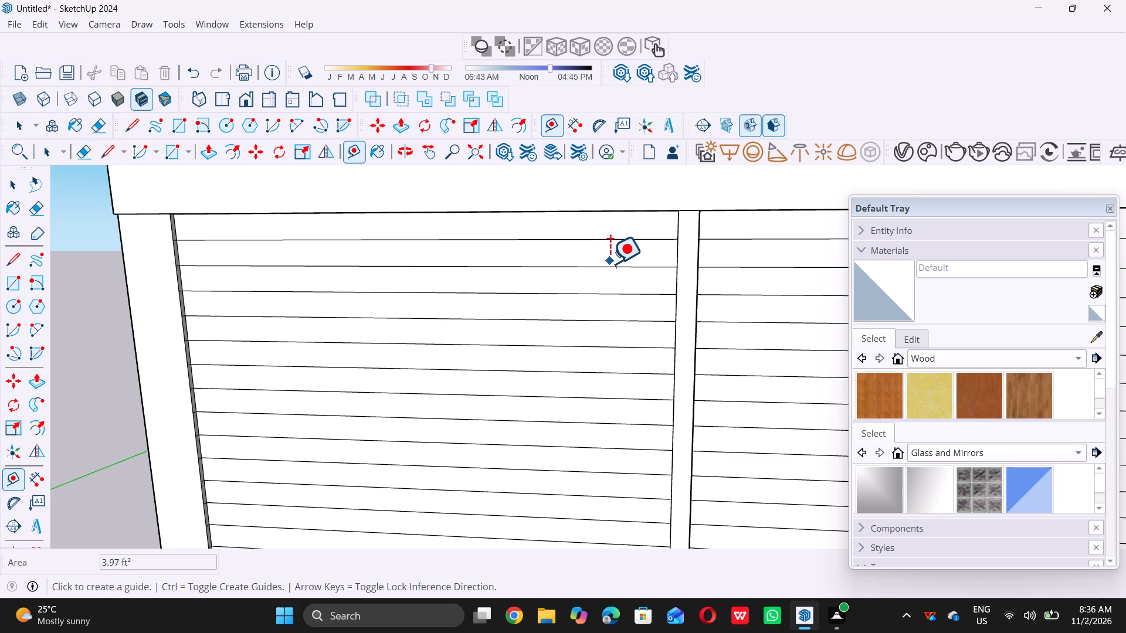
key(space)
text(t)
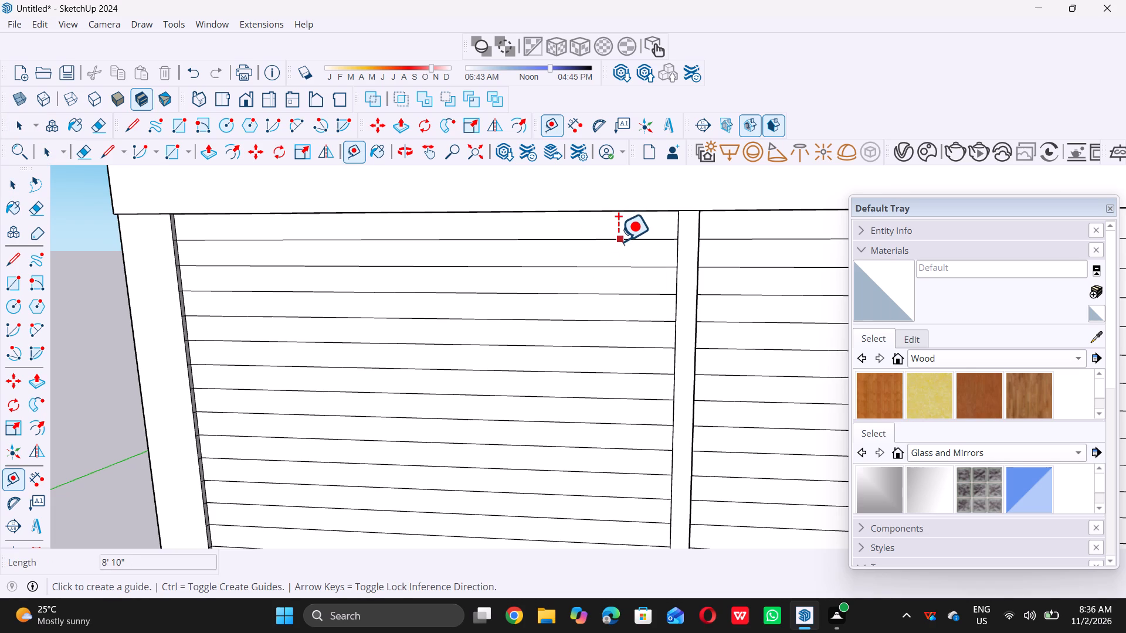
click(618, 240)
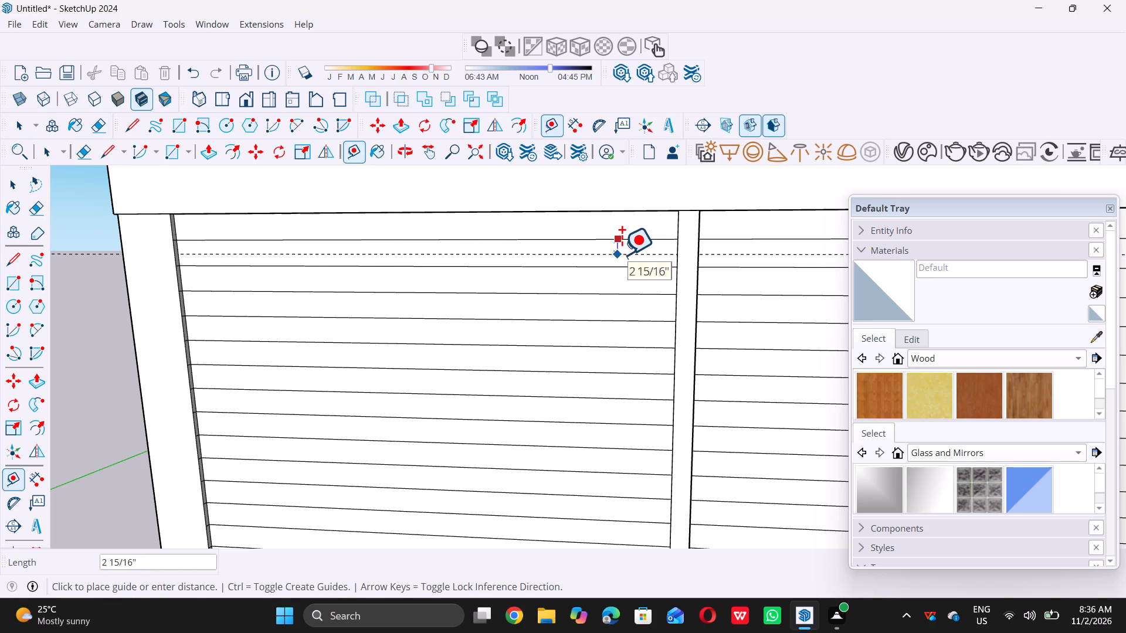
text(0..)
key(BackSpace)
key(5)
key(shift+quotedbl)
key(Return)
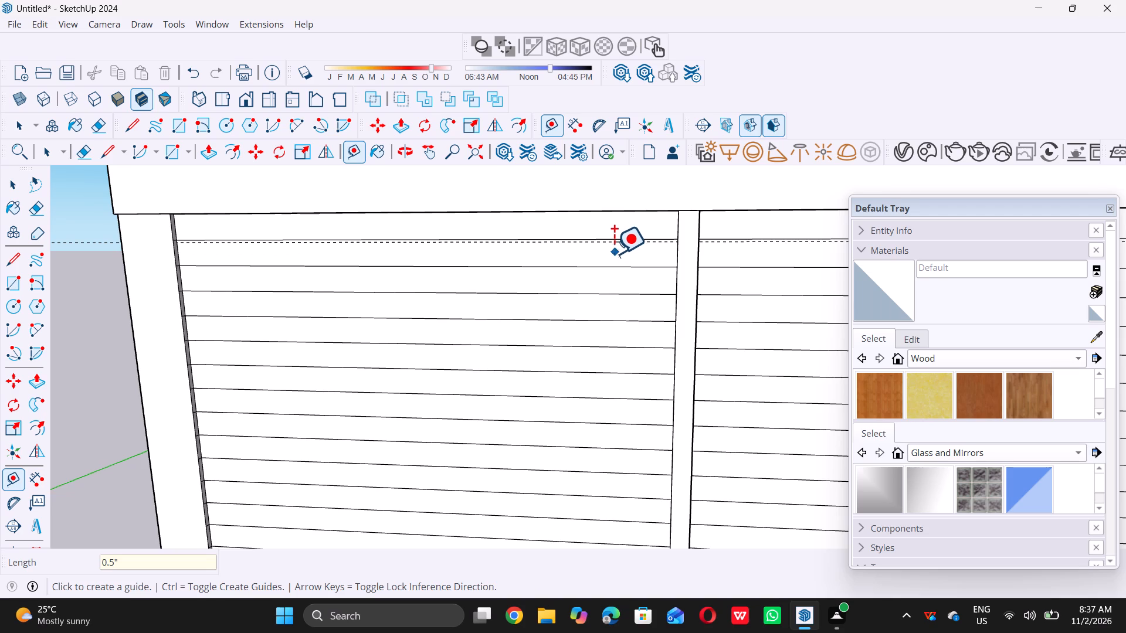
click(628, 263)
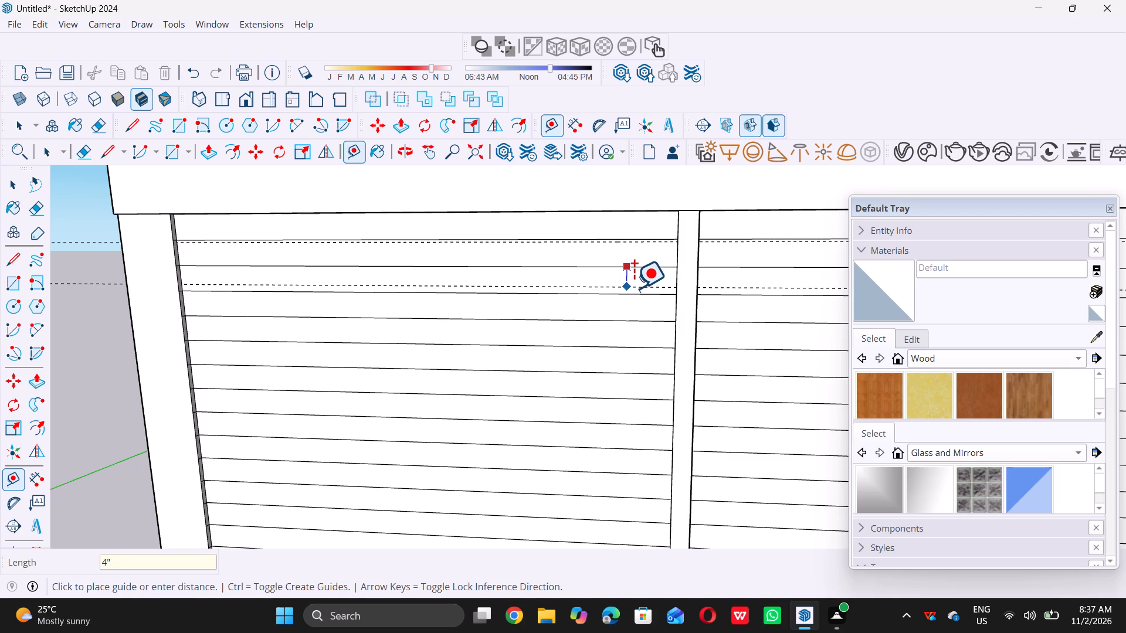
text(0.5)
key(shift+quotedbl)
key(Return)
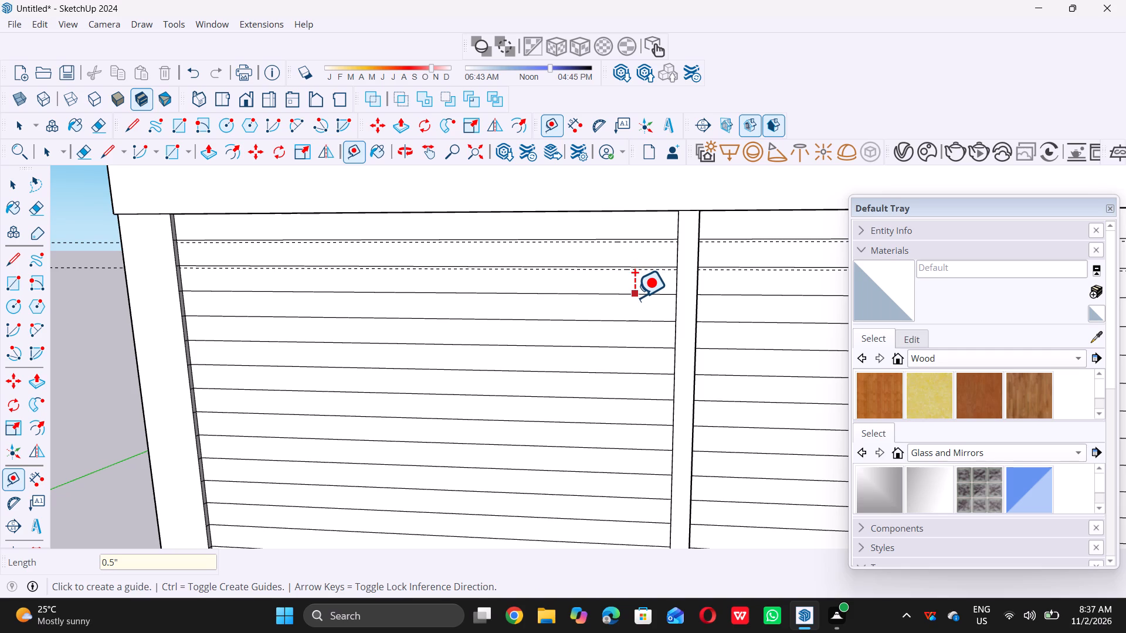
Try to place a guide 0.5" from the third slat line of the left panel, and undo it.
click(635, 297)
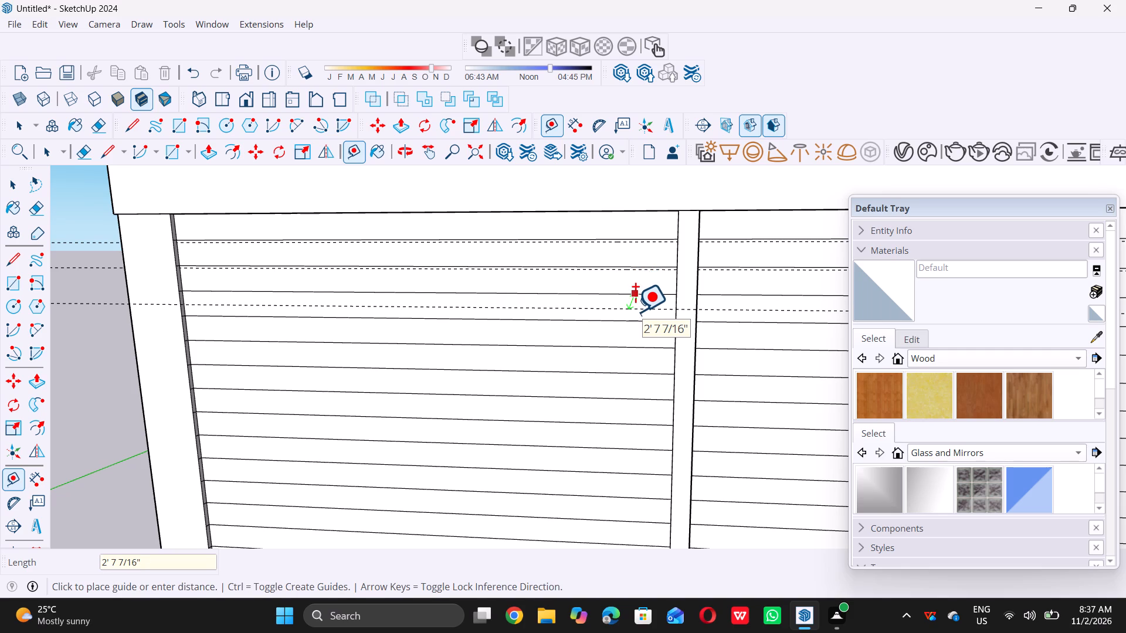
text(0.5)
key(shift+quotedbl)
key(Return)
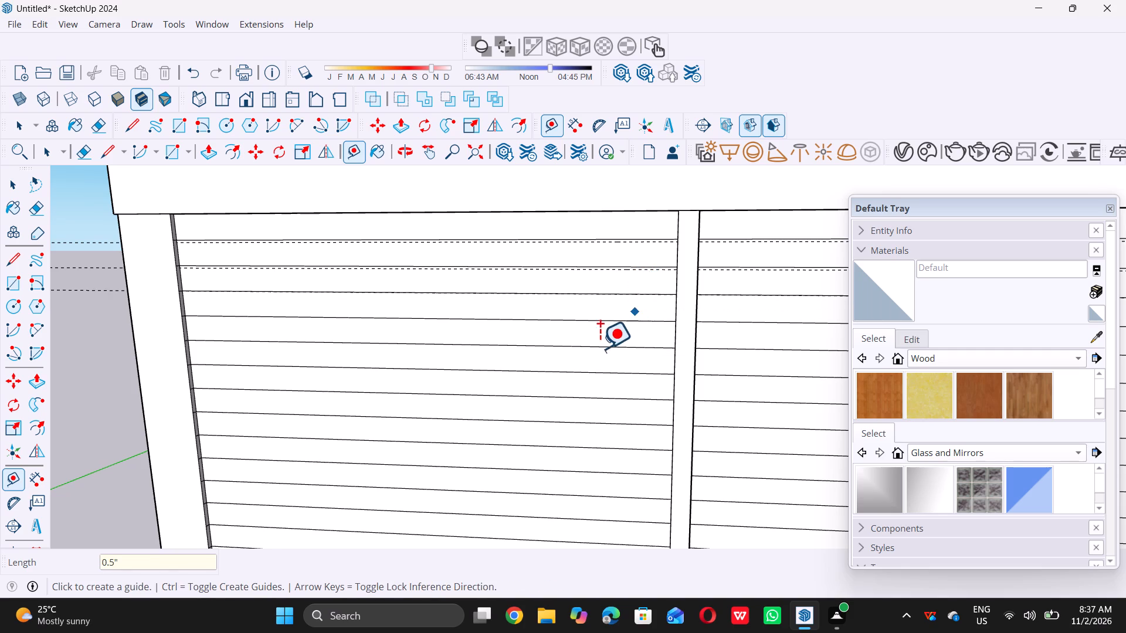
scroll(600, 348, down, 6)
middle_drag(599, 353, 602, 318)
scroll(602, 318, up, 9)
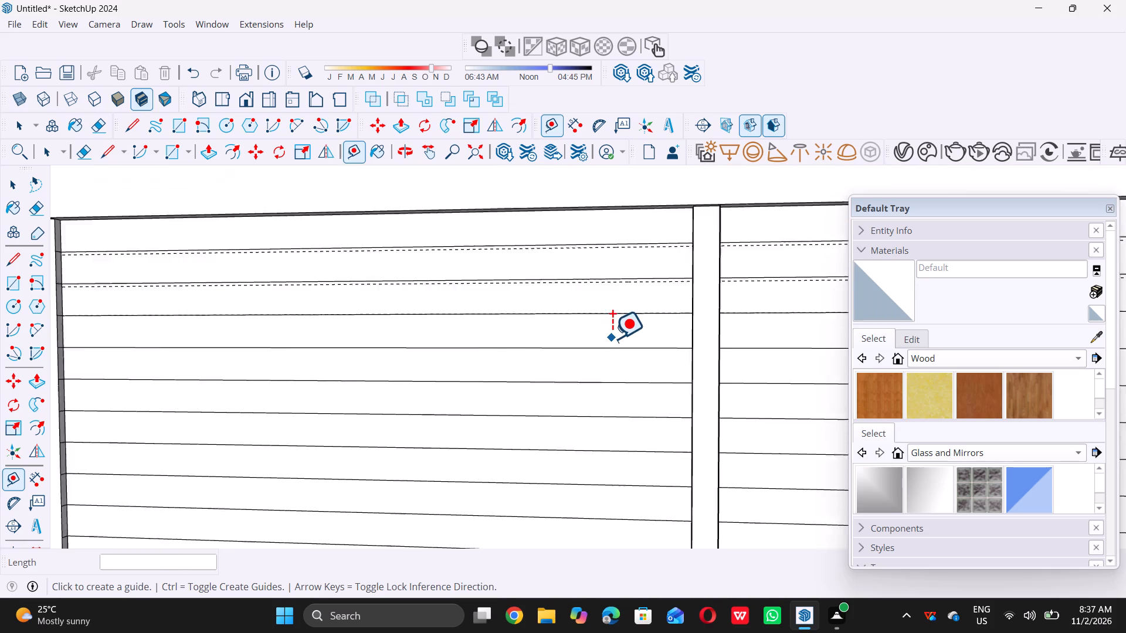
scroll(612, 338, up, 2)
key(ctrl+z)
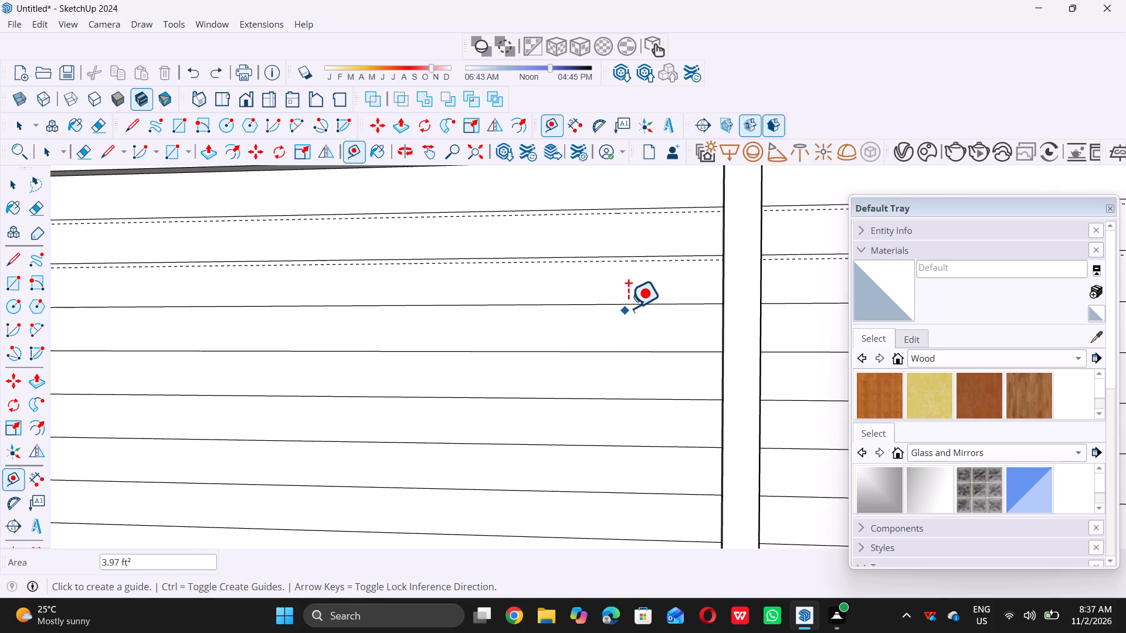
Place guides 0.5" below the third and fourth slat lines from the top of the left slatted panel.
click(632, 304)
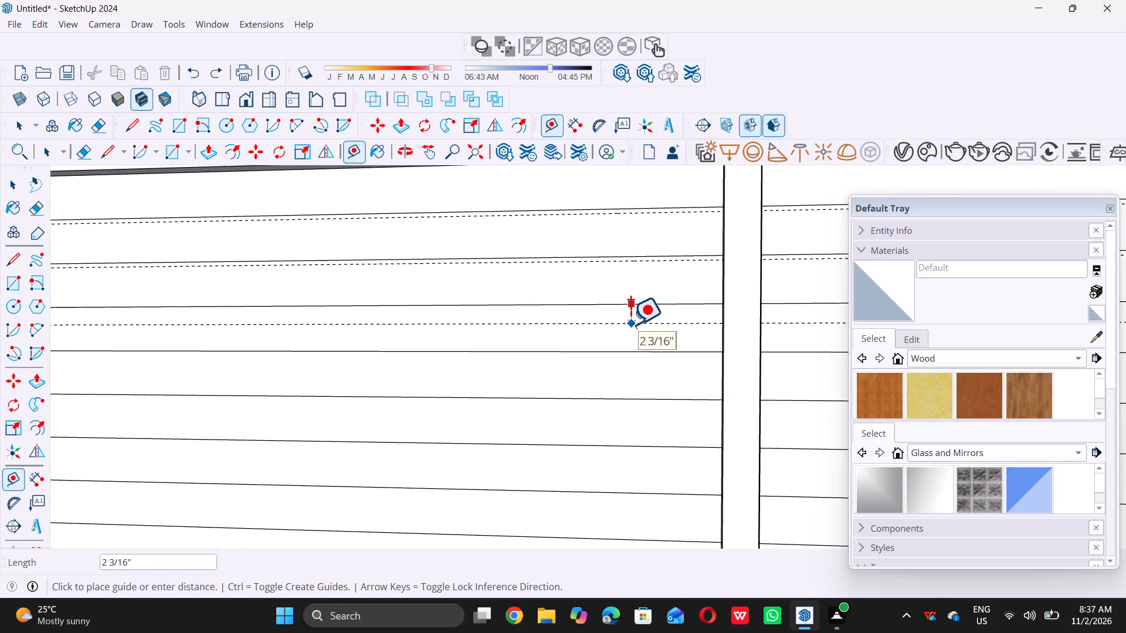
text(0.5)
key(shift+quotedbl)
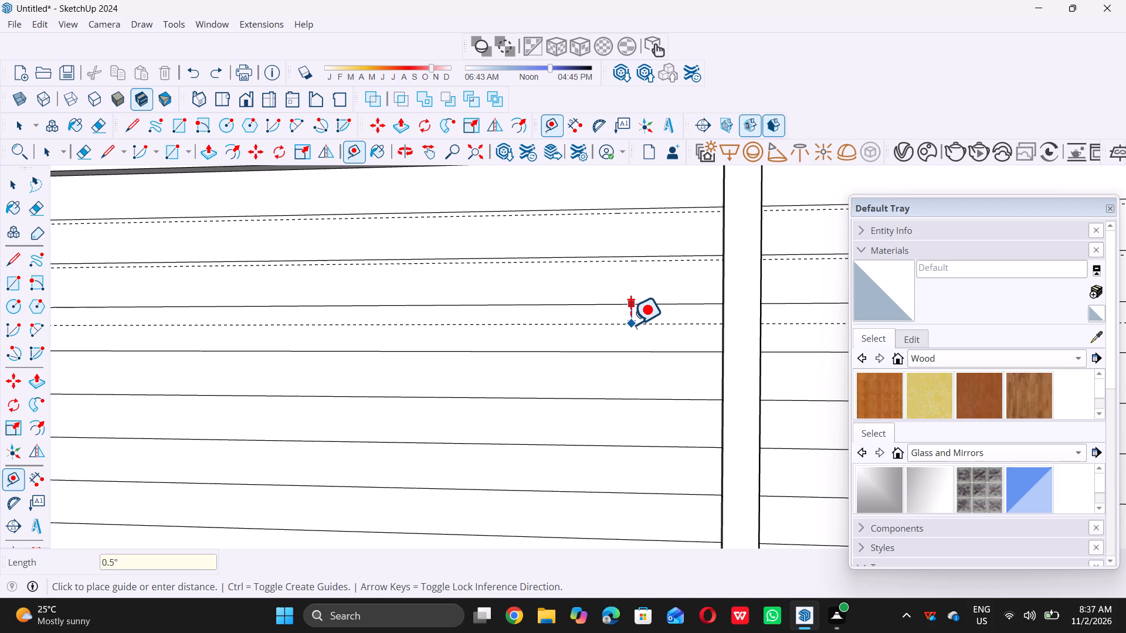
key(Return)
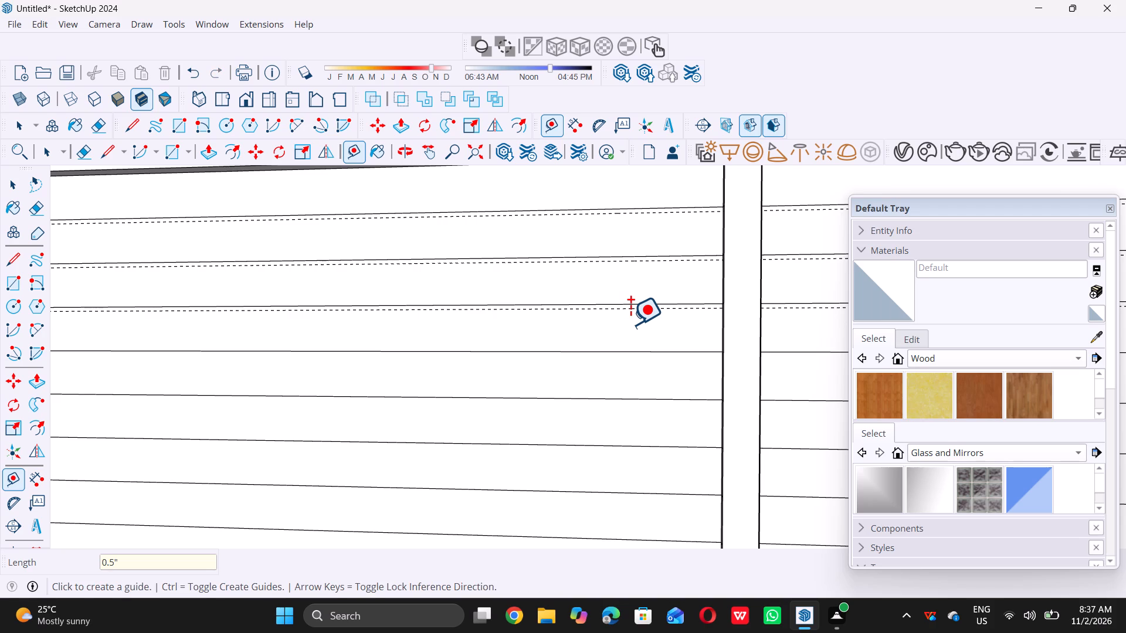
scroll(630, 324, down, 5)
click(641, 345)
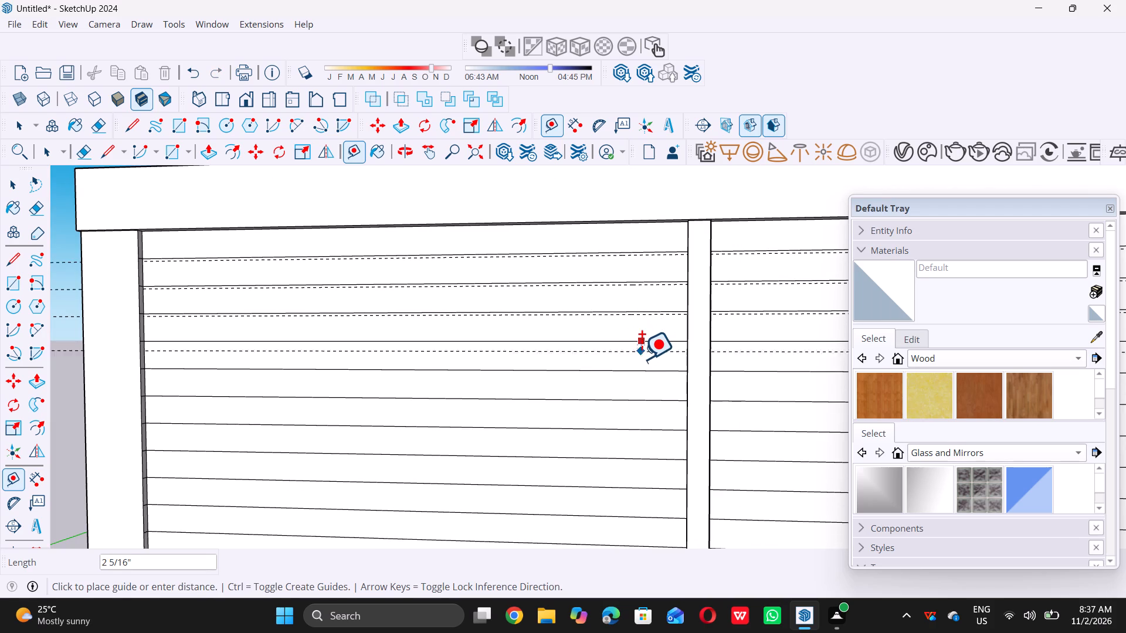
text(0.5)
key(shift+quotedbl)
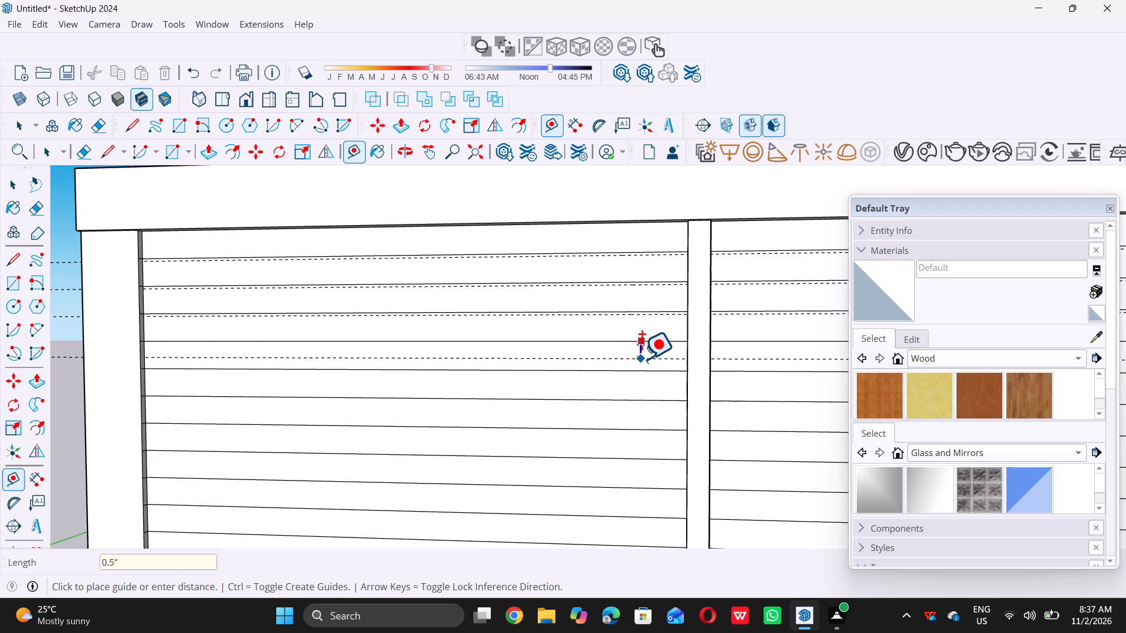
key(Return)
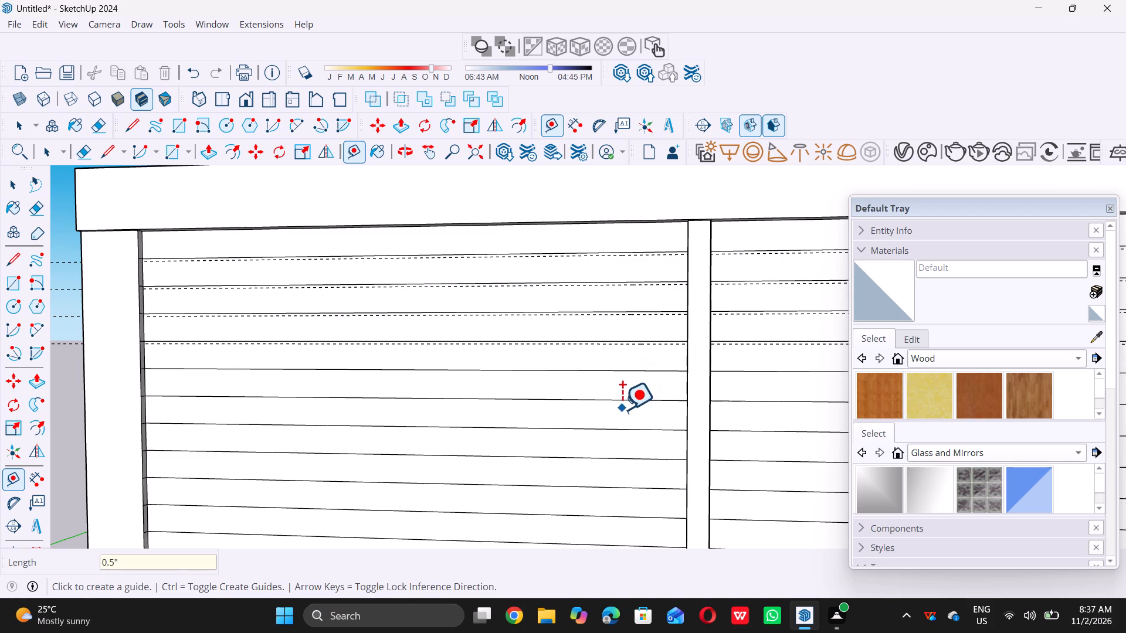
Place guides 0.5" below the fifth, sixth and seventh slat lines from the top of the left slatted panel.
click(637, 369)
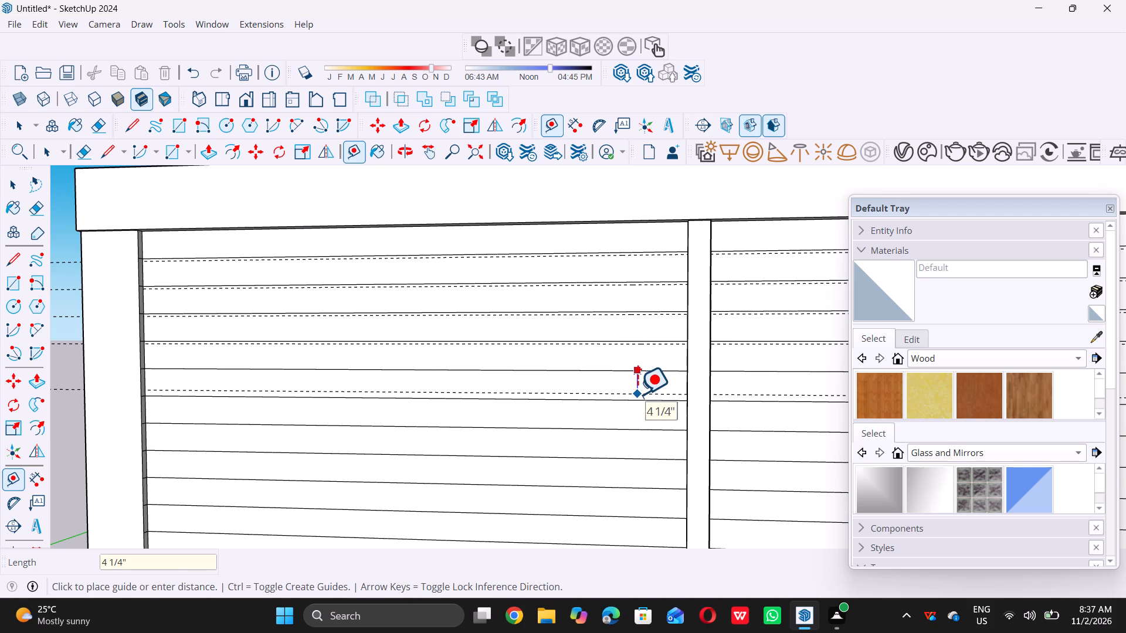
text(0.5)
key(shift+quotedbl)
key(Return)
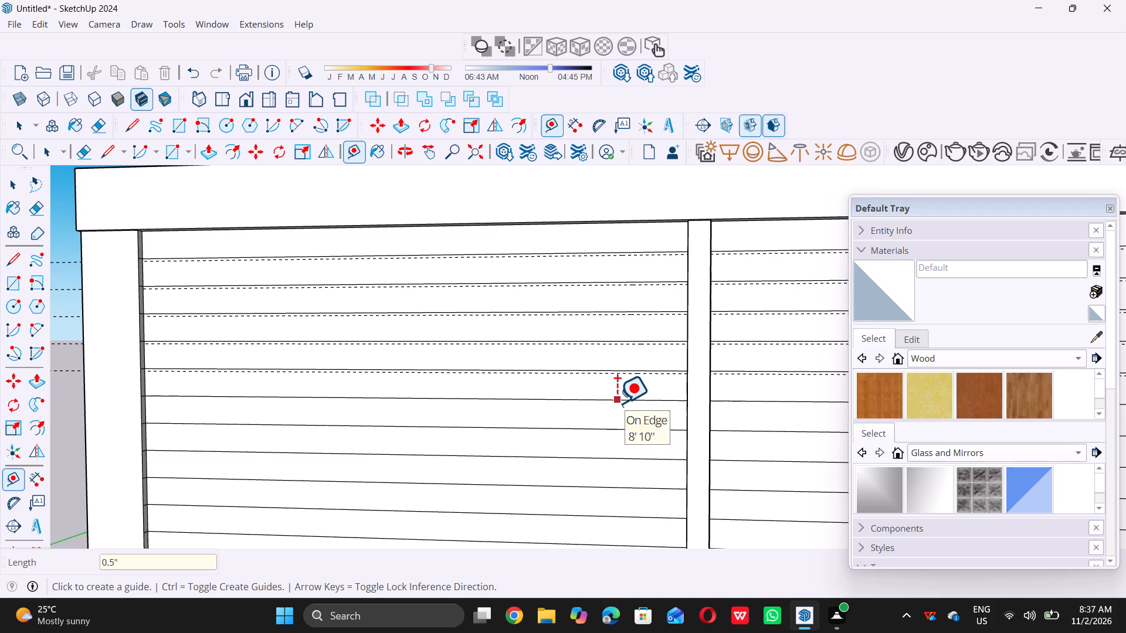
triple_click(617, 403)
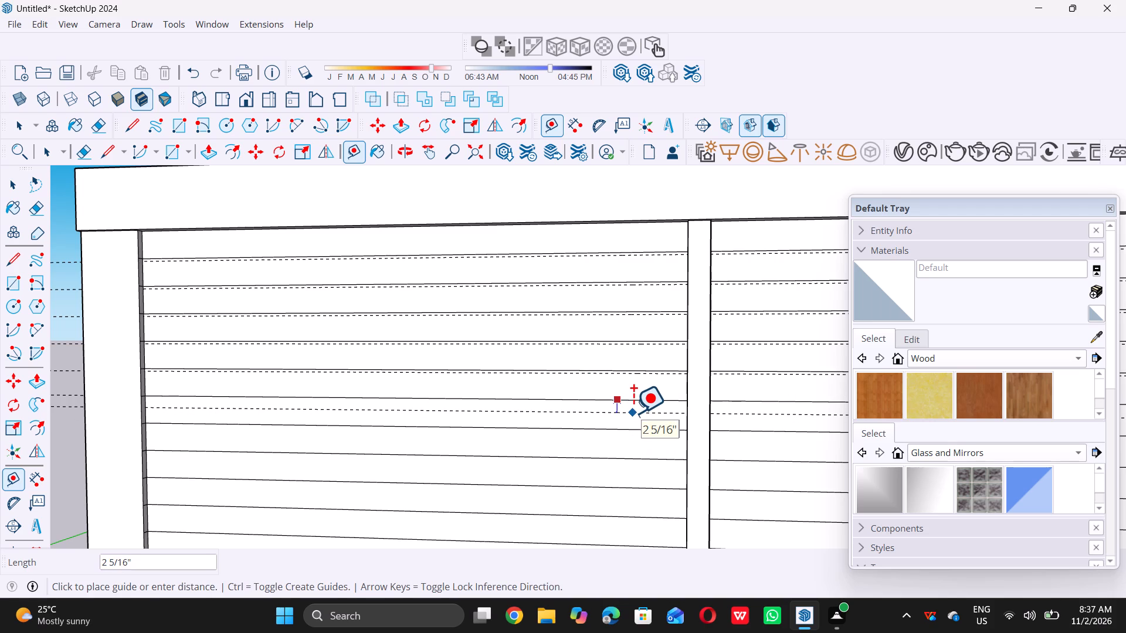
text(0.5)
key(shift+quotedbl)
key(Return)
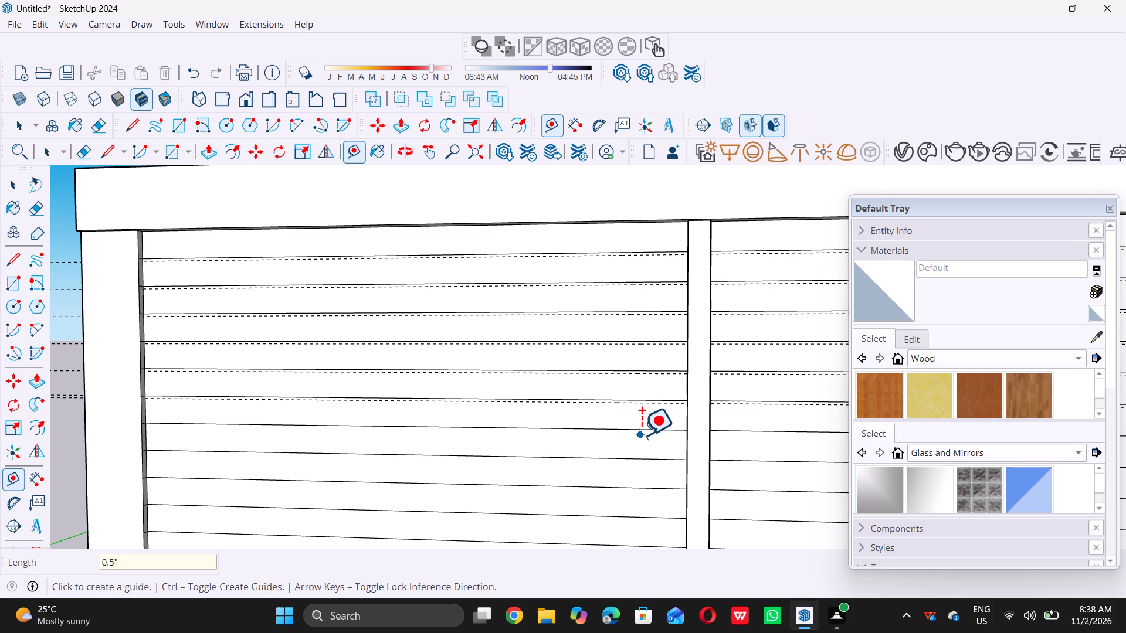
triple_click(645, 432)
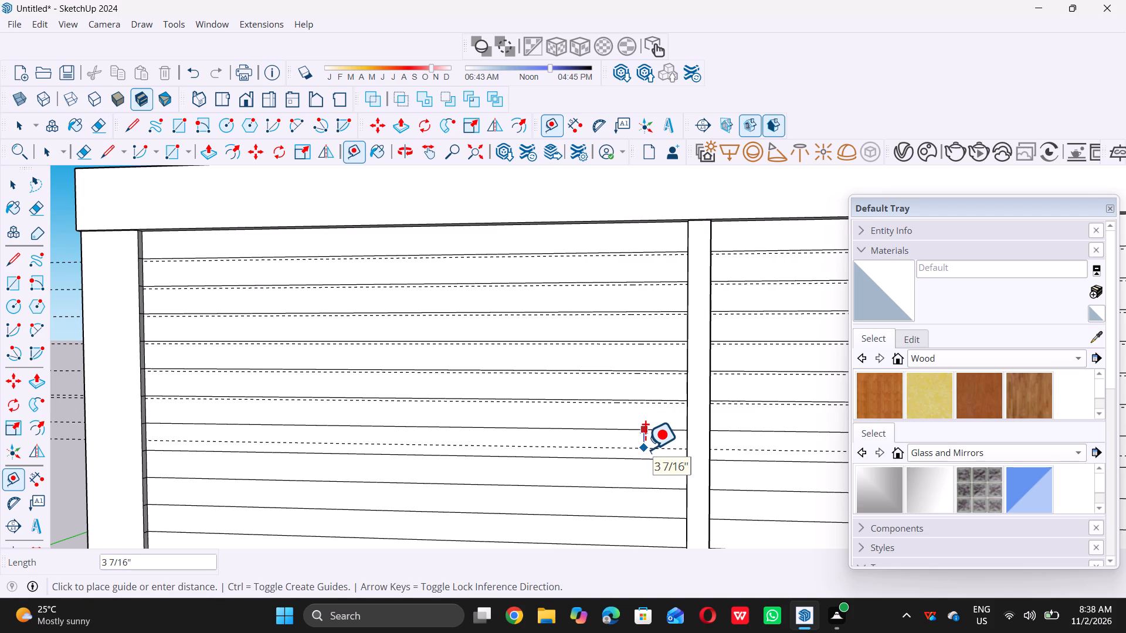
text(0.5)
key(shift+quotedbl)
key(Return)
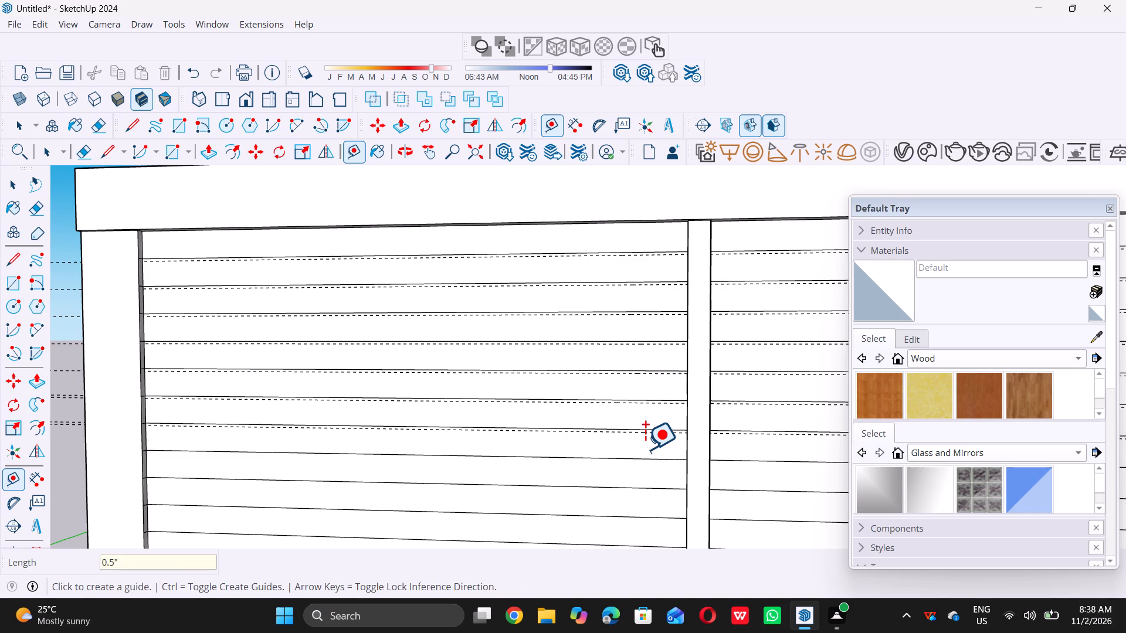
Place guides 0.5" below the eighth and ninth slat lines from the top of the left slatted panel.
double_click(641, 460)
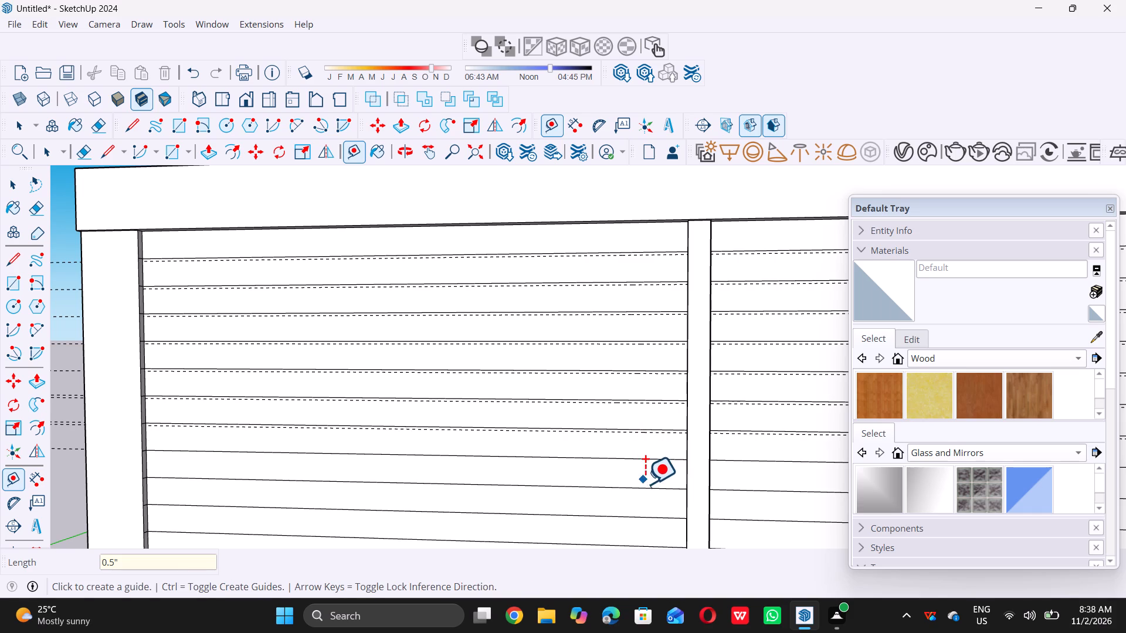
click(657, 458)
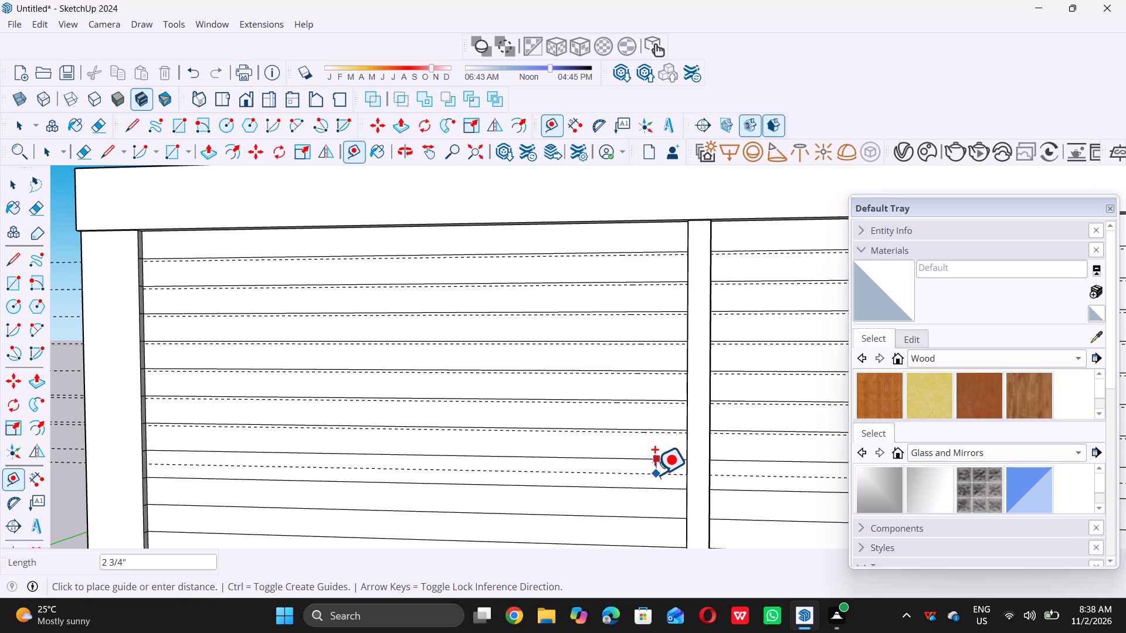
text(0.5")
key(Return)
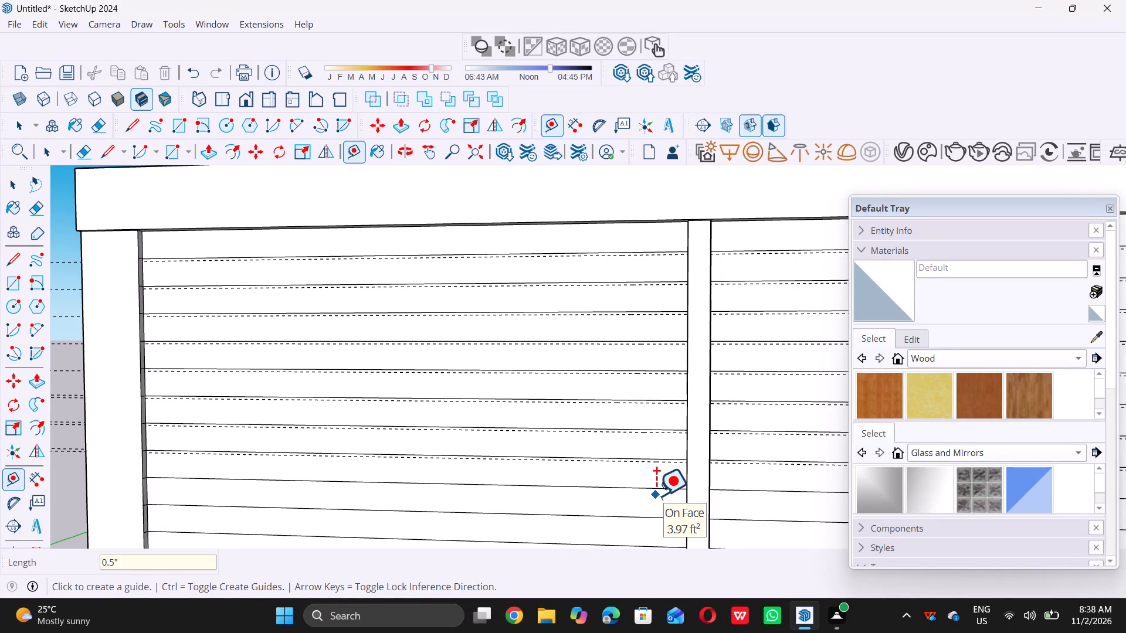
click(657, 489)
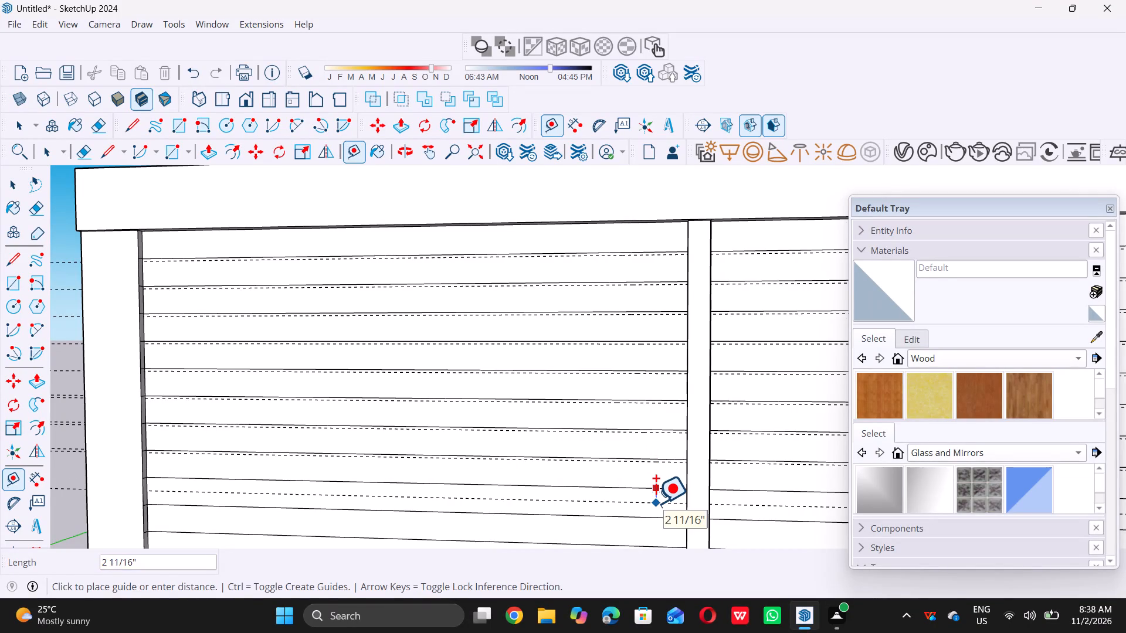
text(0.5)
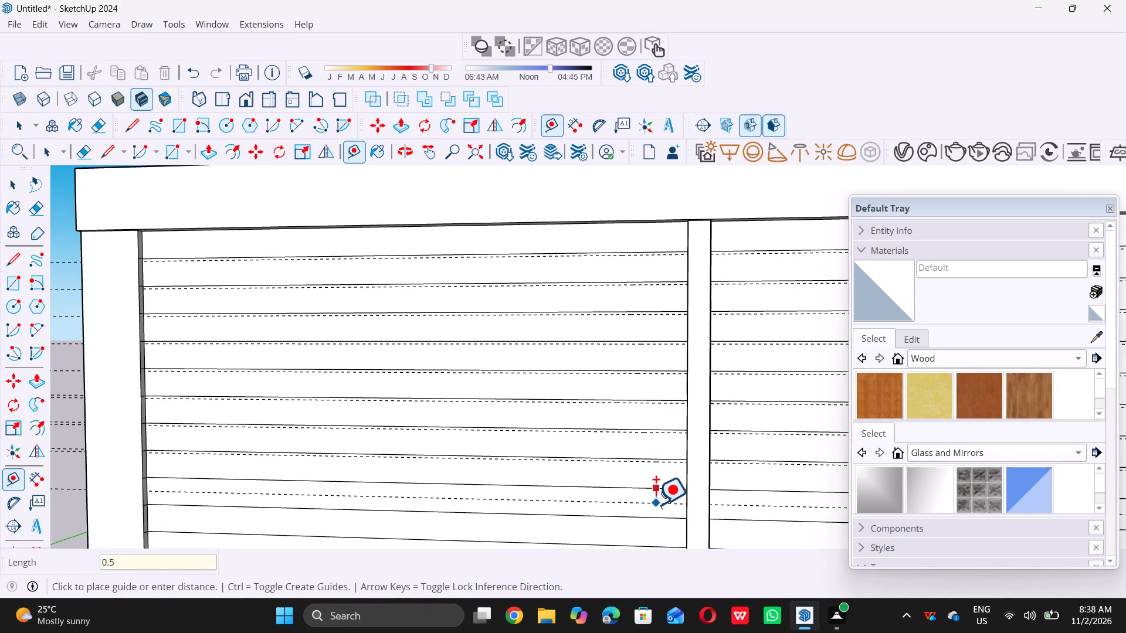
key(shift+quotedbl)
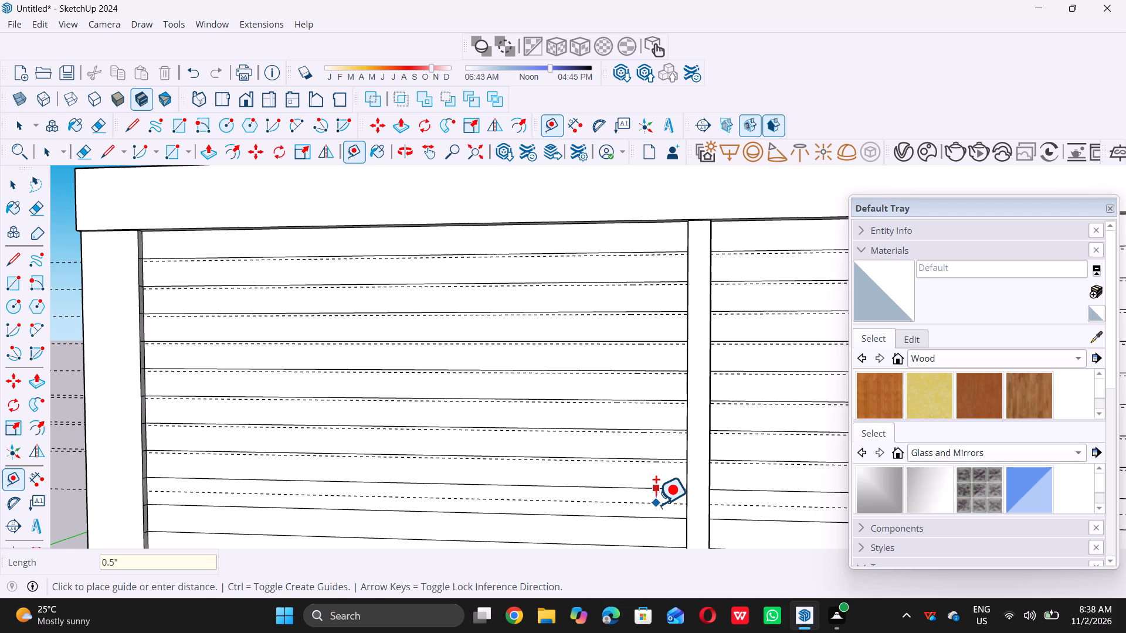
key(Return)
Place a guide 0.5" below the tenth slat line from the top of the left slatted panel.
scroll(578, 440, down, 4)
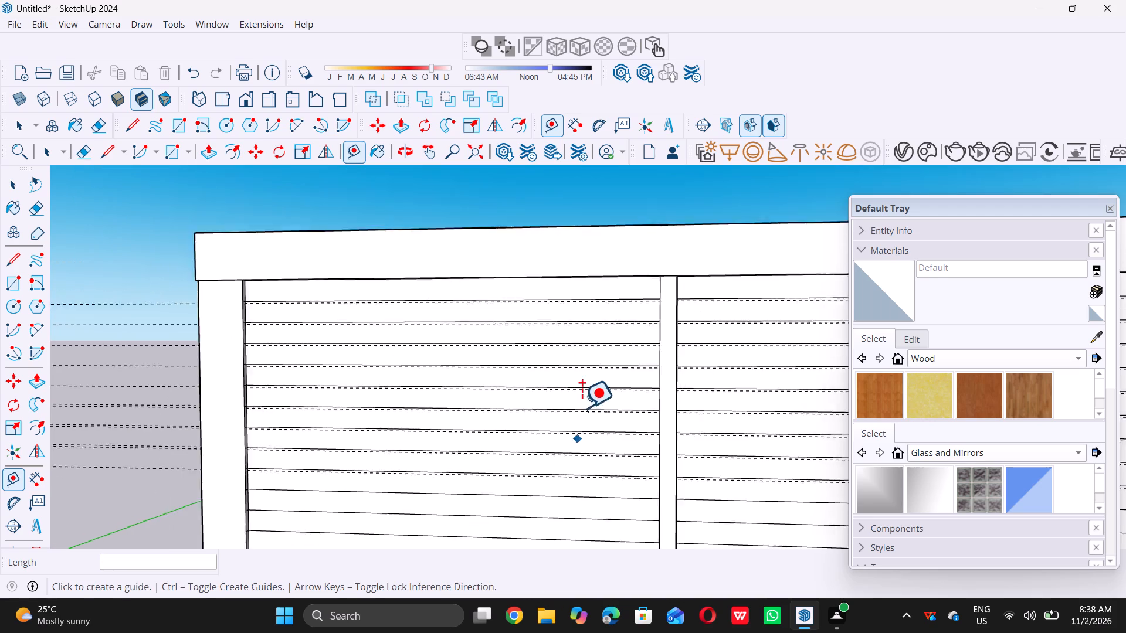
scroll(582, 407, down, 10)
scroll(565, 506, up, 5)
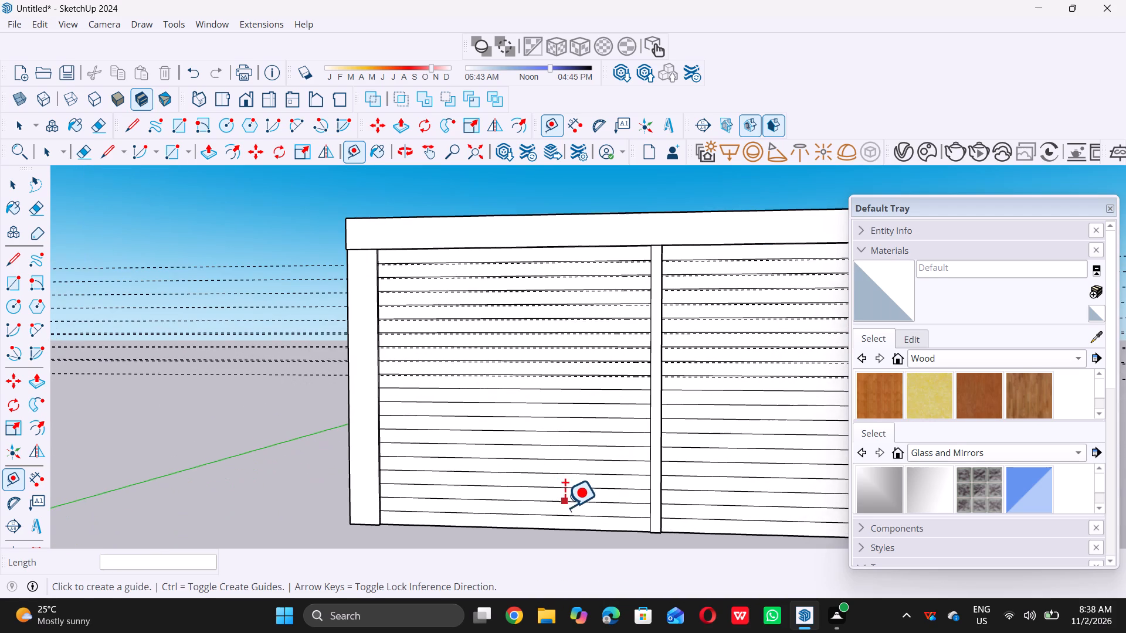
scroll(547, 454, up, 5)
scroll(592, 389, up, 4)
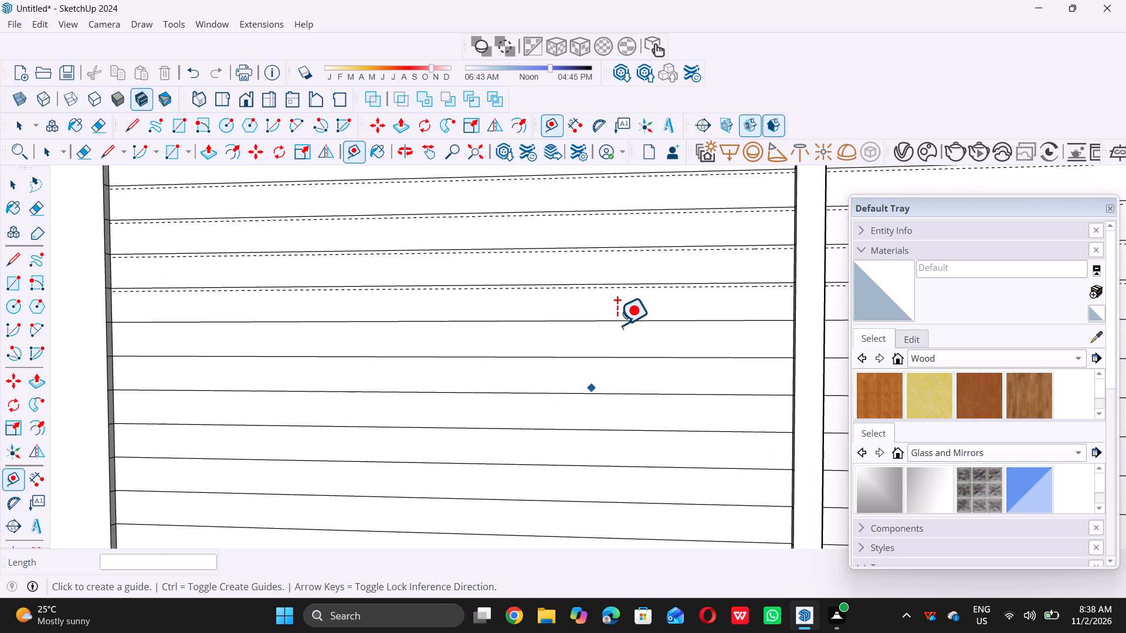
double_click(619, 324)
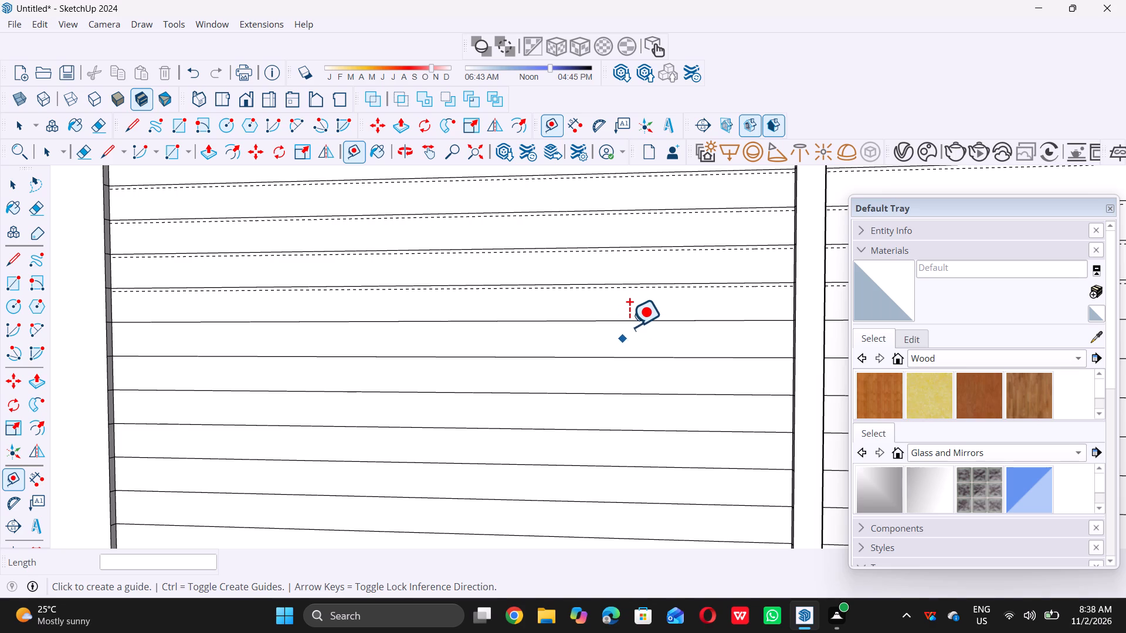
double_click(630, 323)
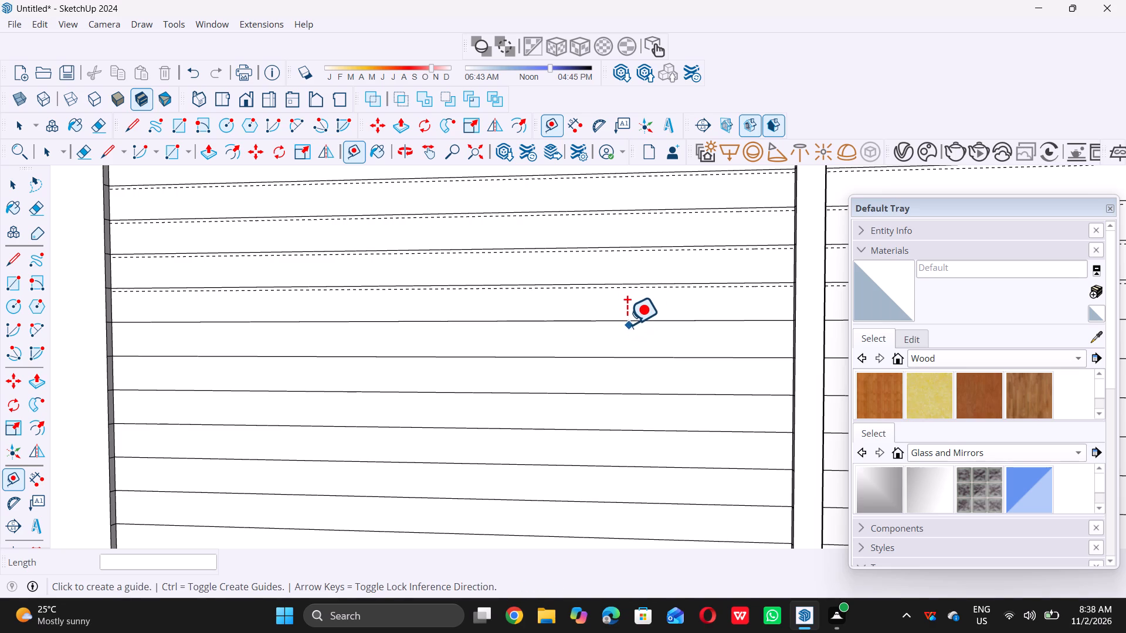
double_click(624, 320)
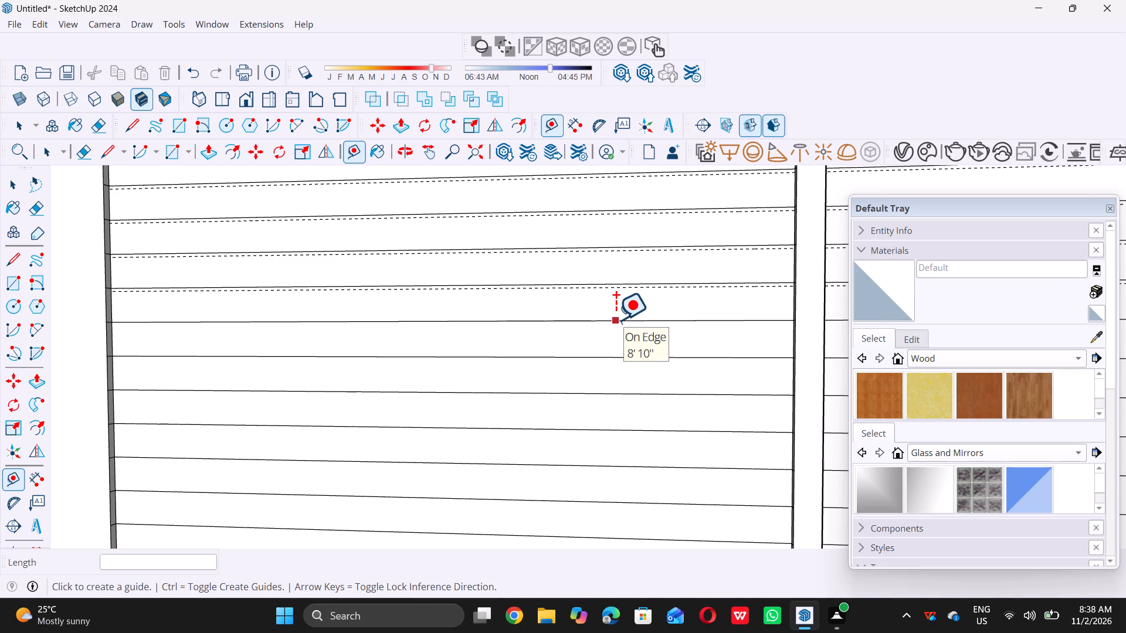
triple_click(616, 319)
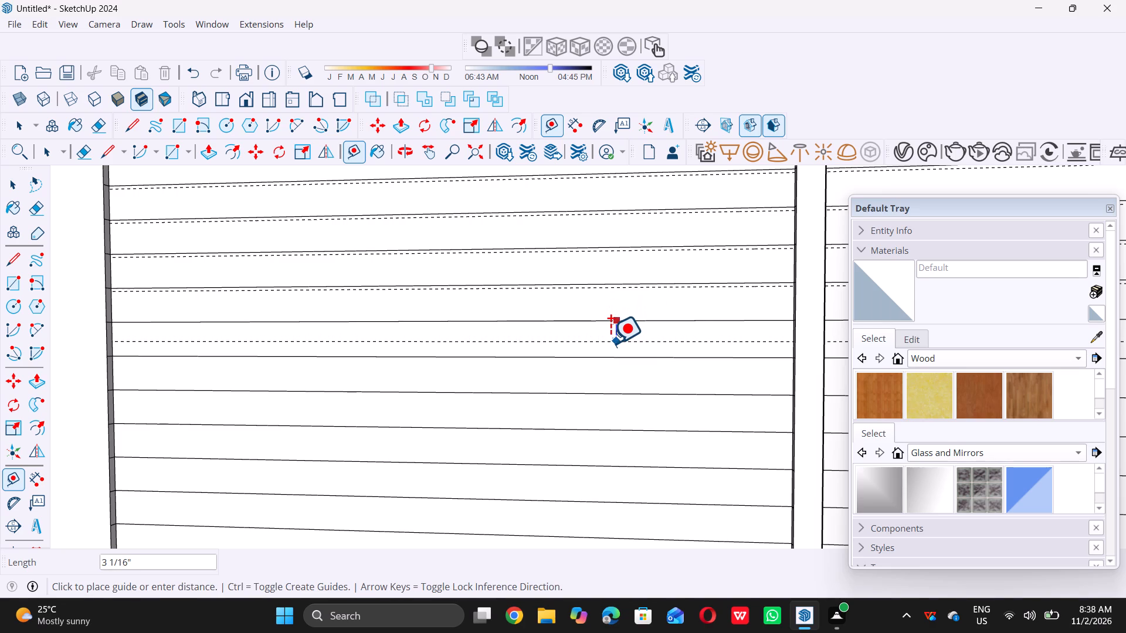
text(0.5)
key(shift+quotedbl)
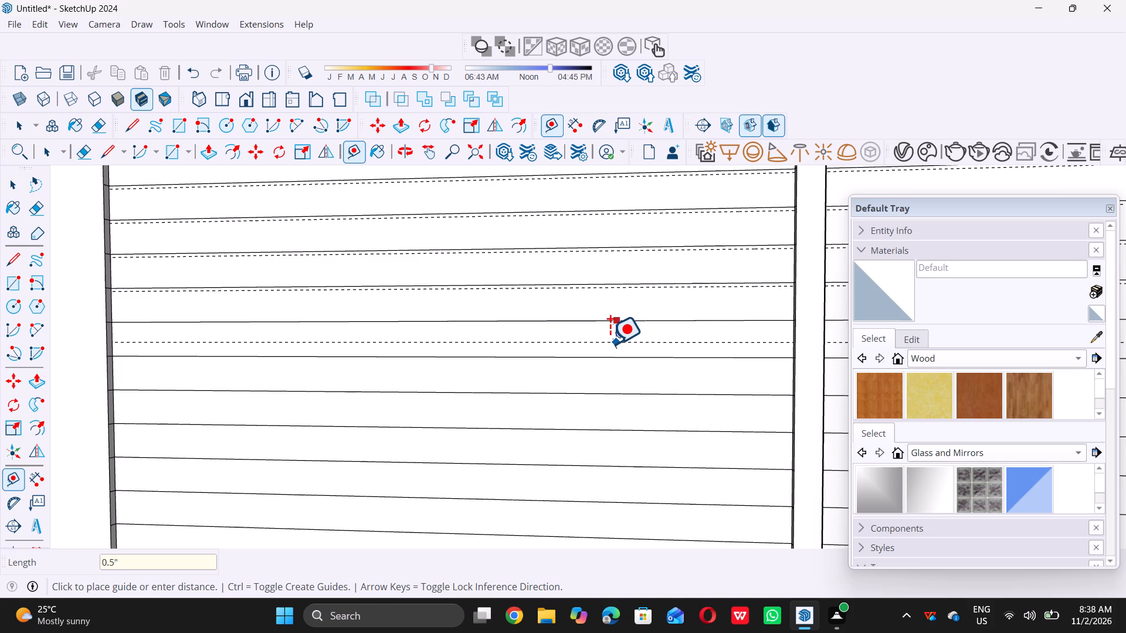
key(Return)
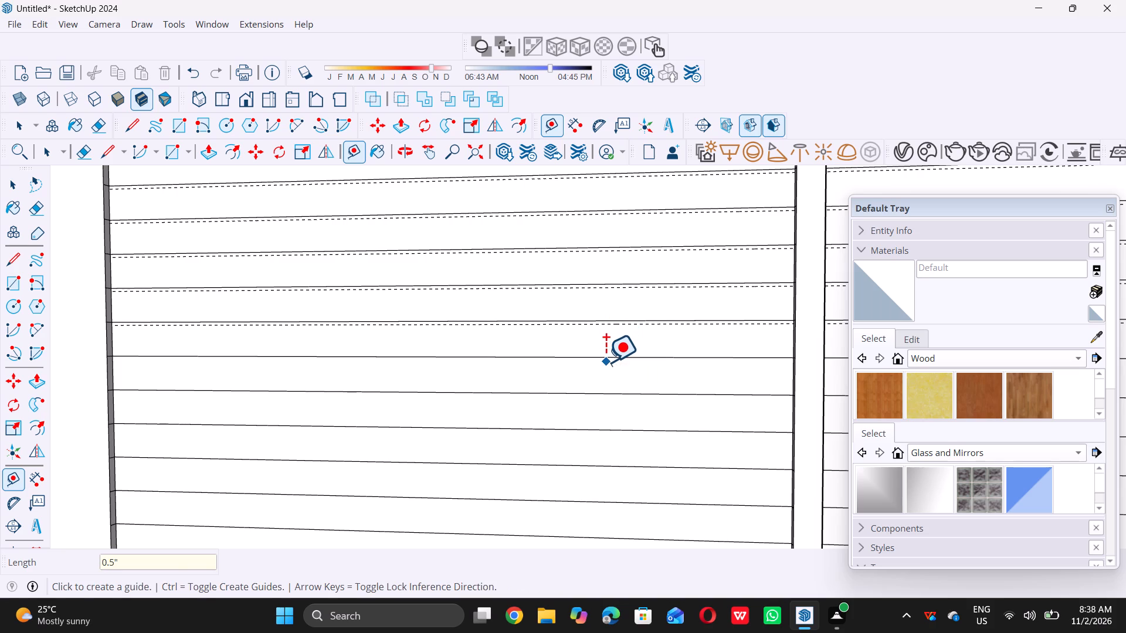
Place guides 0.5" below the eleventh and twelfth slat lines from the top of the left slatted panel.
click(612, 359)
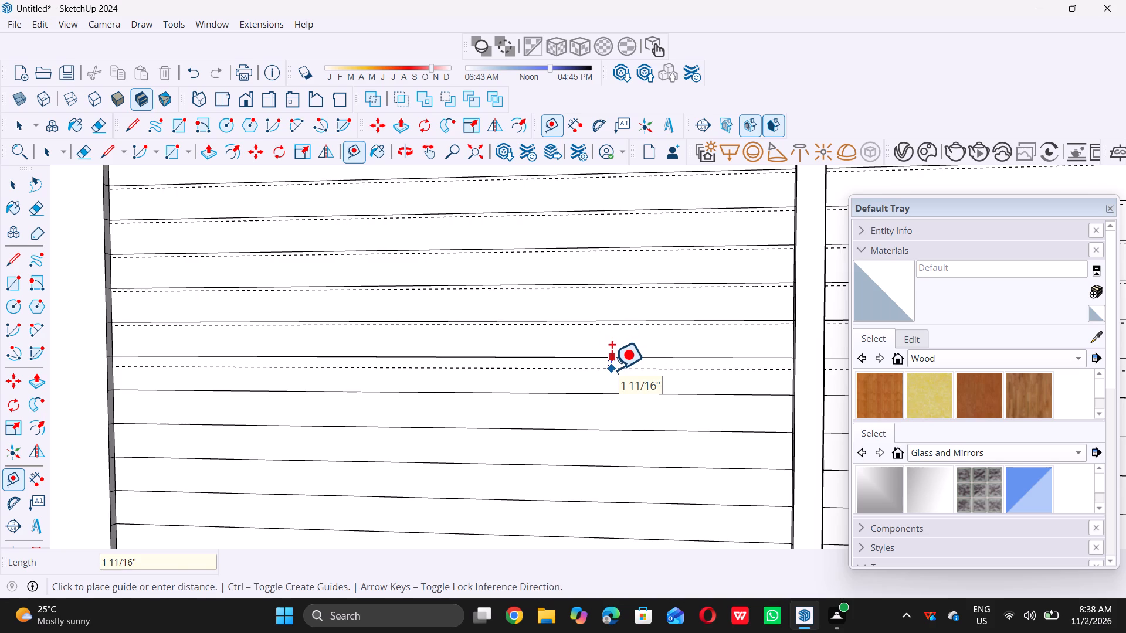
text(0.)
key(5)
key(shift+quotedbl)
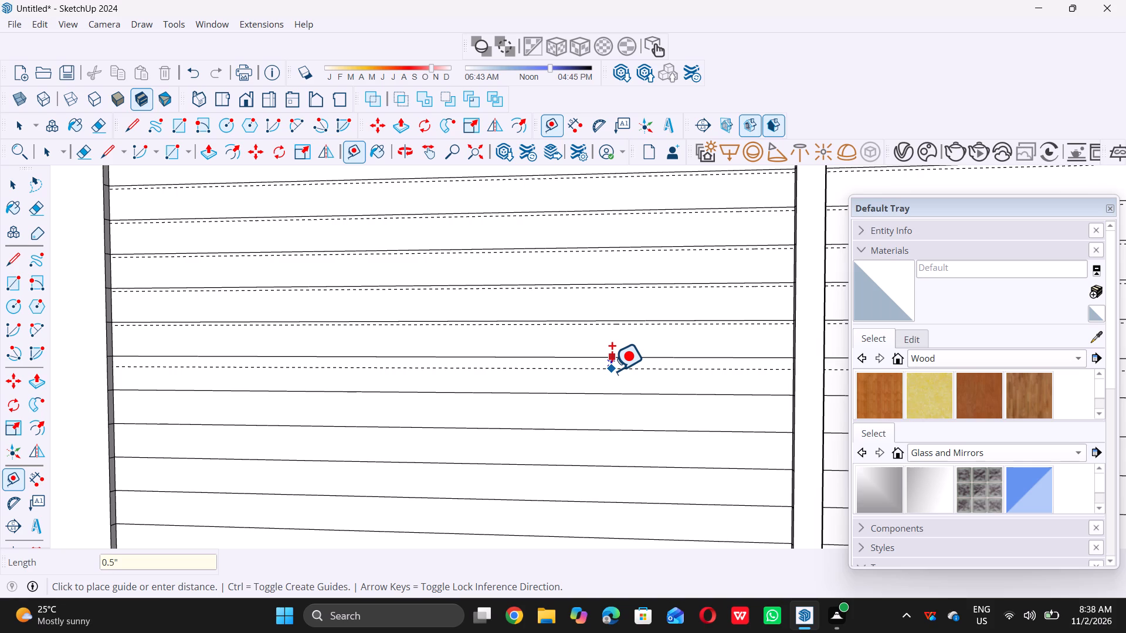
key(Return)
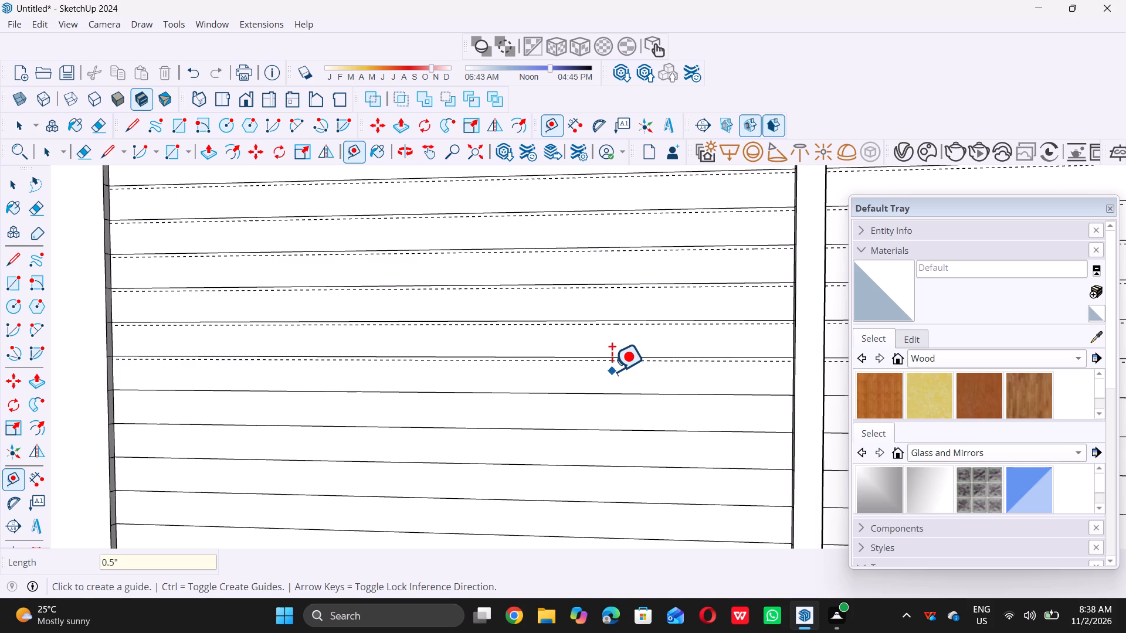
double_click(617, 396)
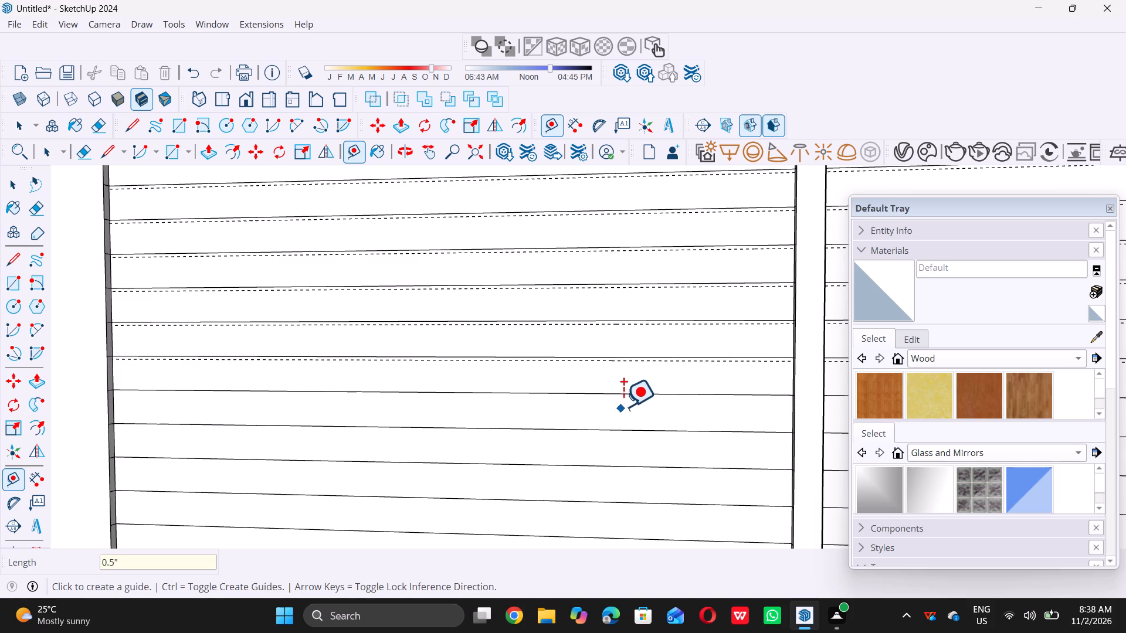
double_click(628, 396)
click(629, 396)
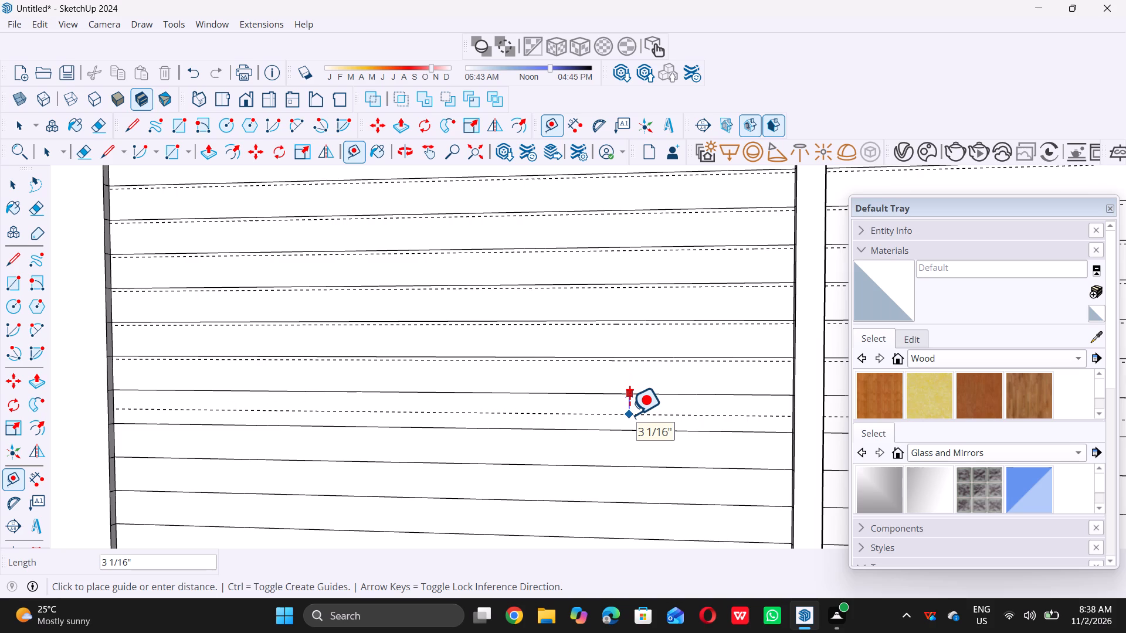
text(0.5)
key(shift+quotedbl)
key(Return)
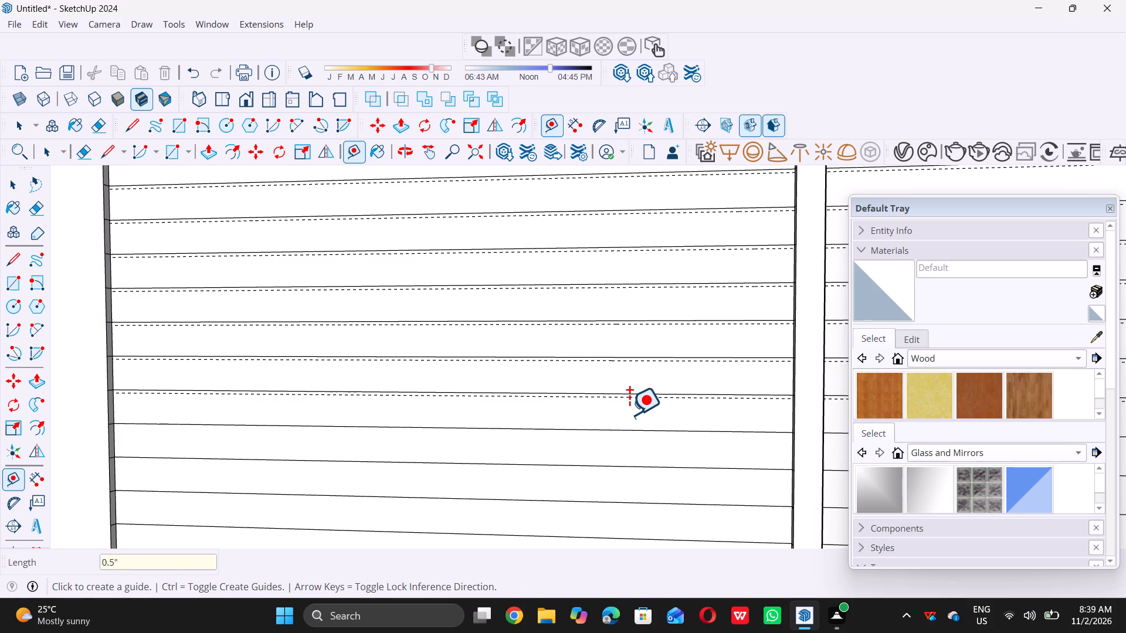
Place guides 0.5" below the thirteenth and fourteenth slat lines from the top of the left slatted panel.
scroll(623, 413, down, 13)
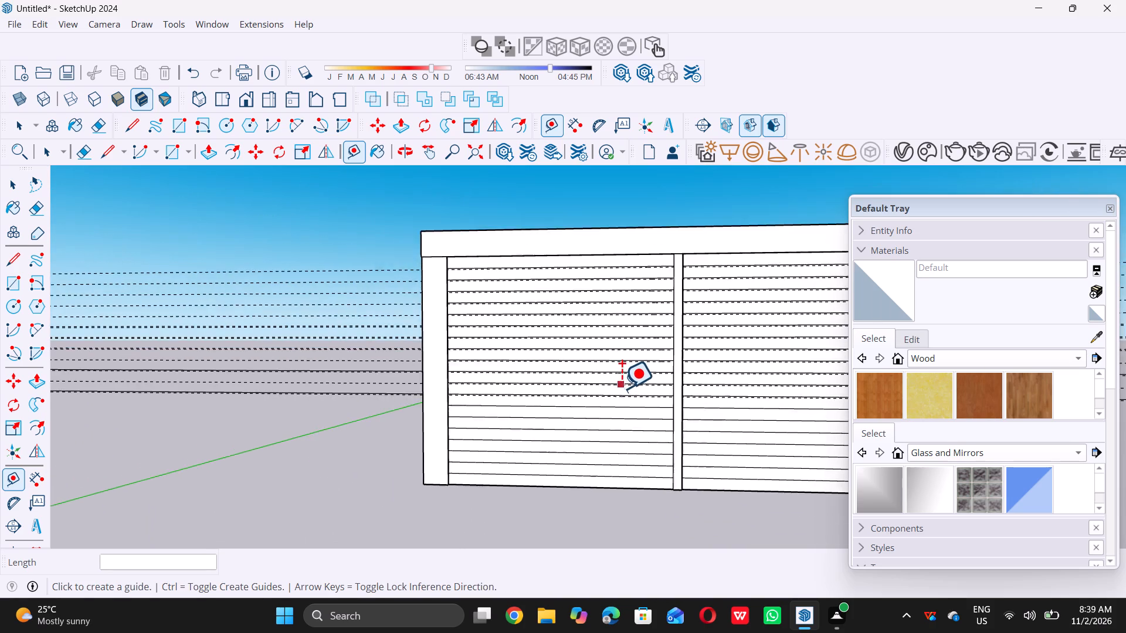
scroll(608, 443, up, 12)
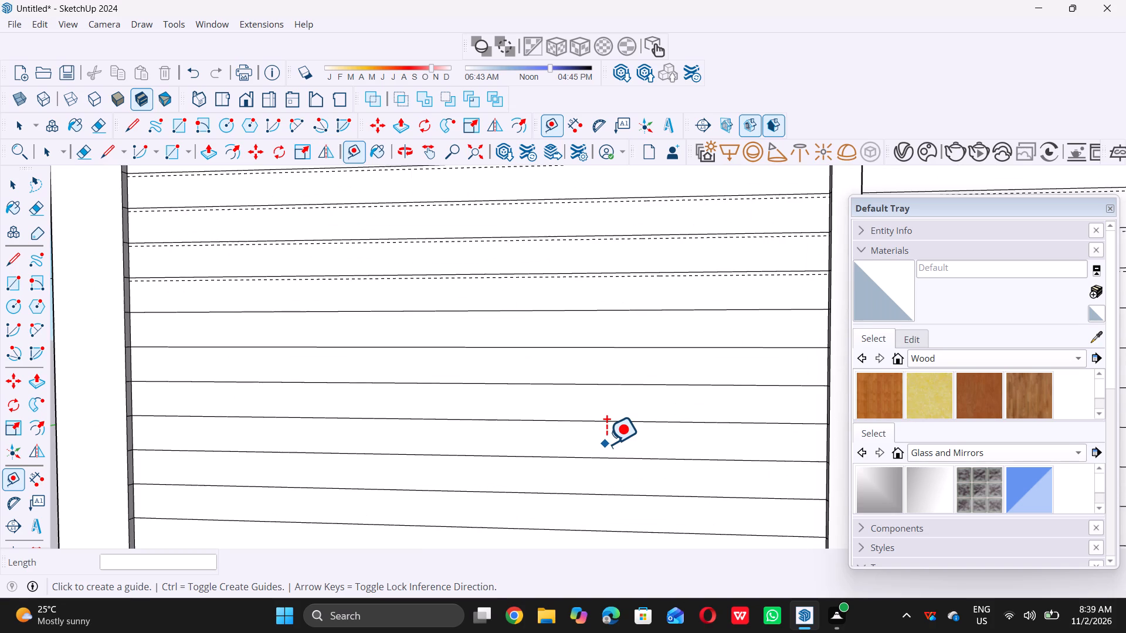
drag(629, 312, 630, 318)
click(630, 324)
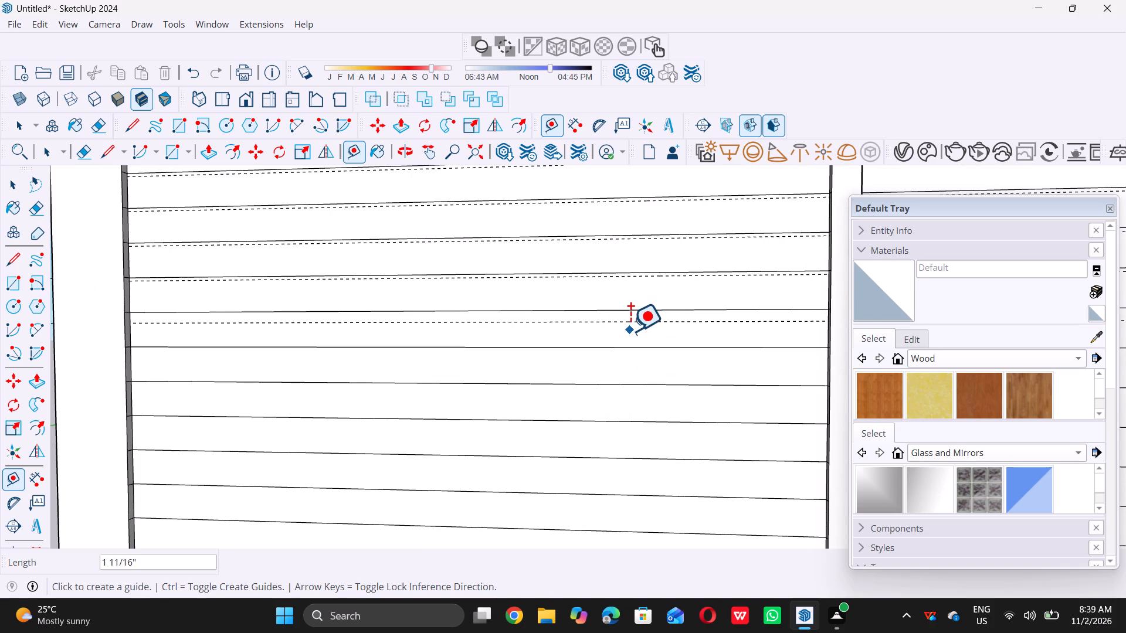
text(0.5)
key(shift+quotedbl)
key(Return)
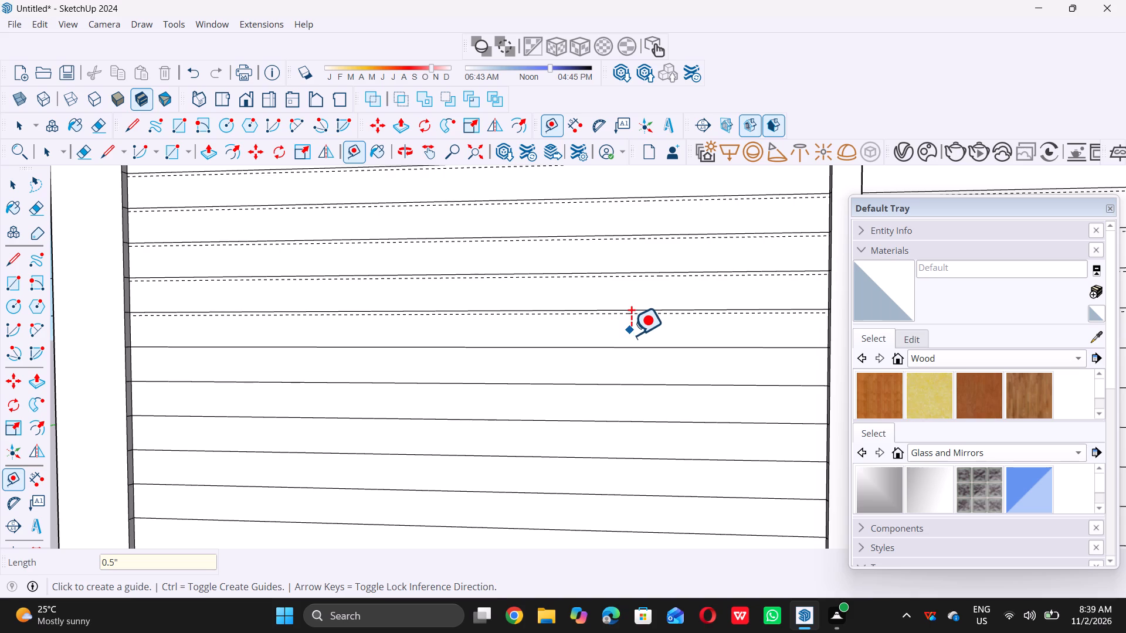
click(636, 345)
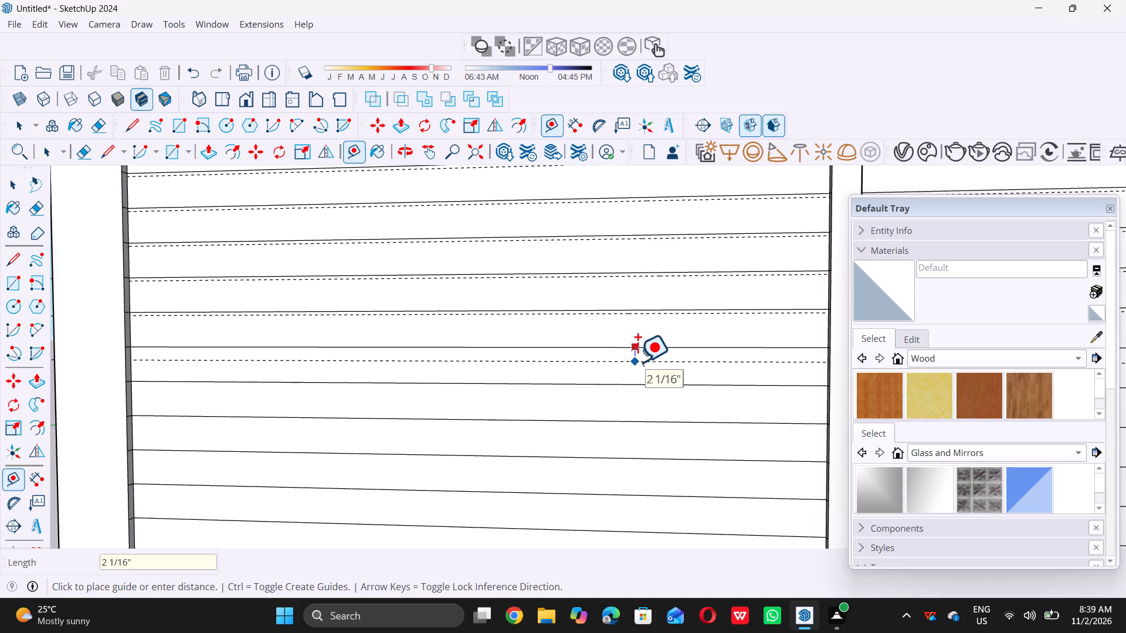
text(0.5)
key(shift+quotedbl)
key(Return)
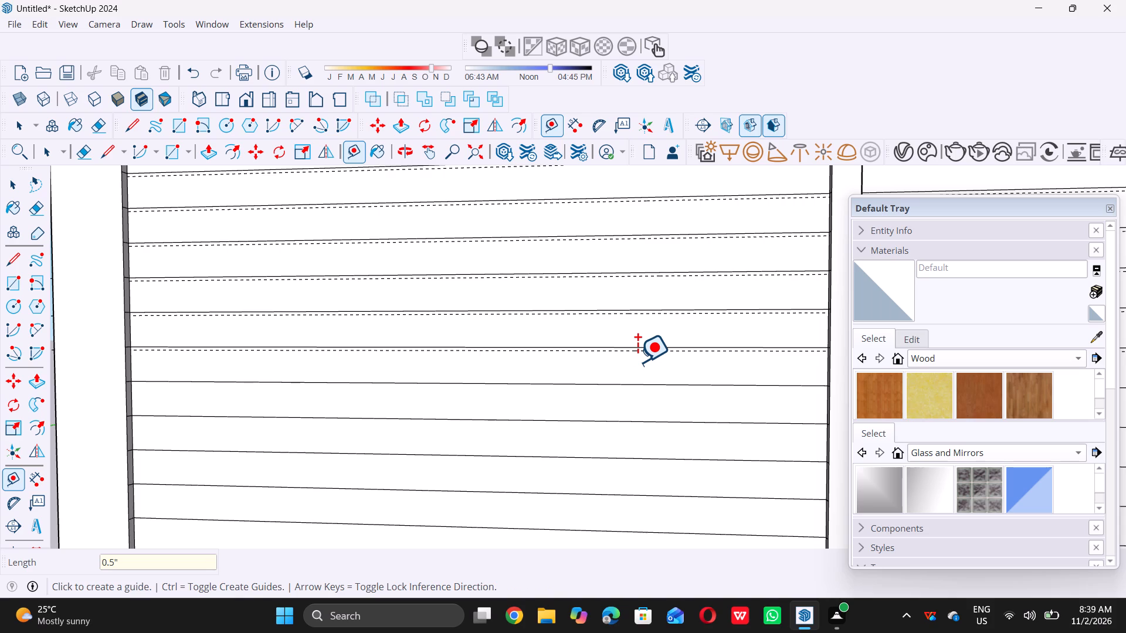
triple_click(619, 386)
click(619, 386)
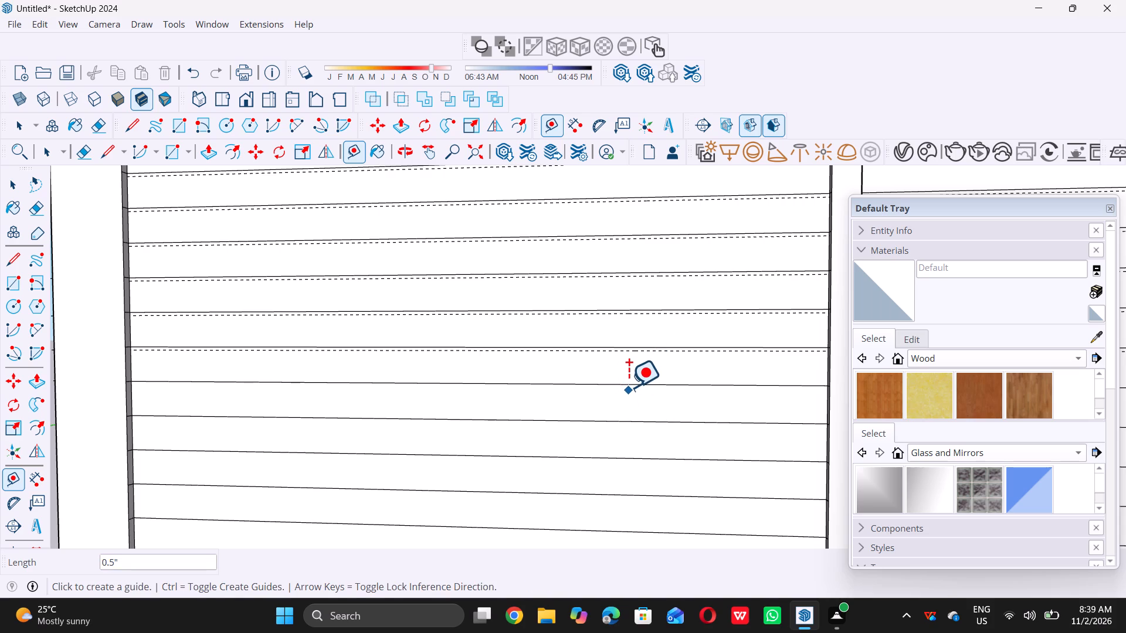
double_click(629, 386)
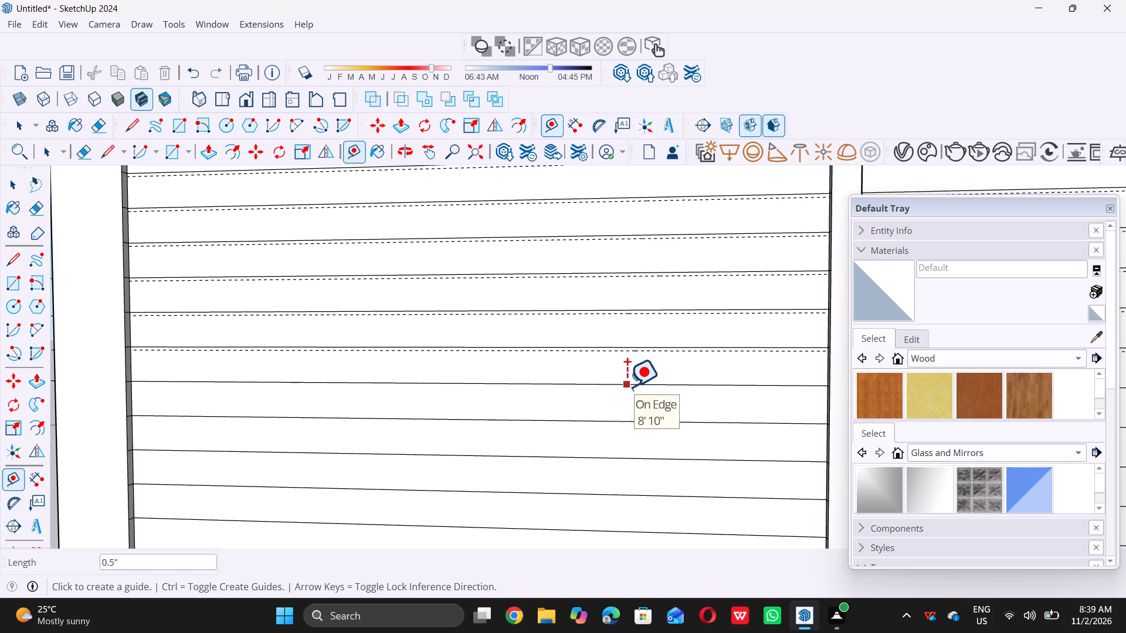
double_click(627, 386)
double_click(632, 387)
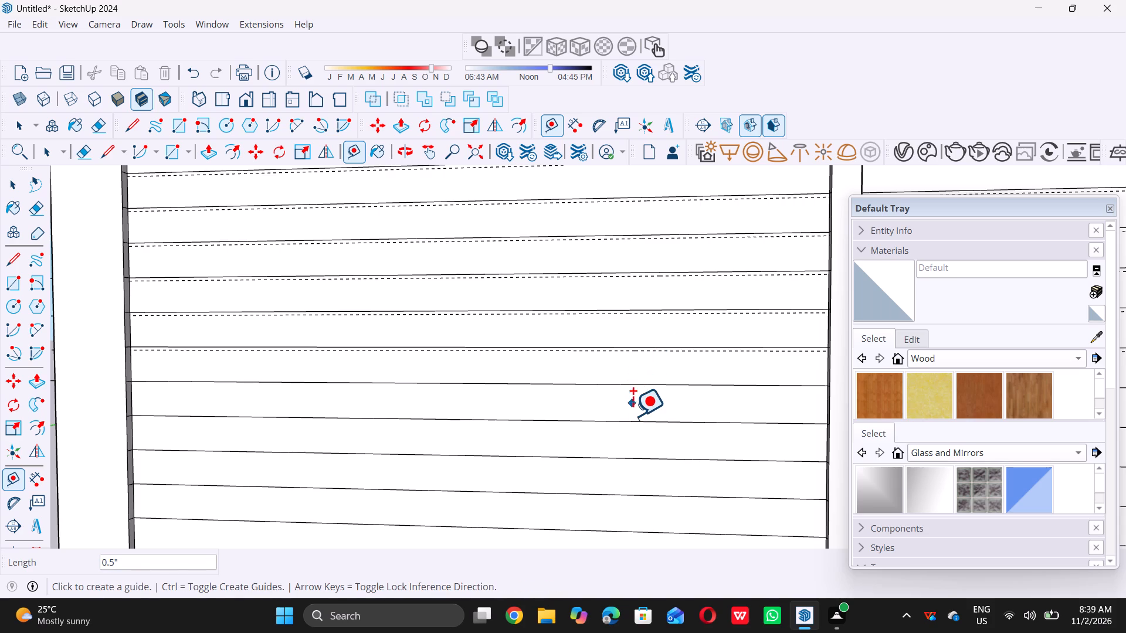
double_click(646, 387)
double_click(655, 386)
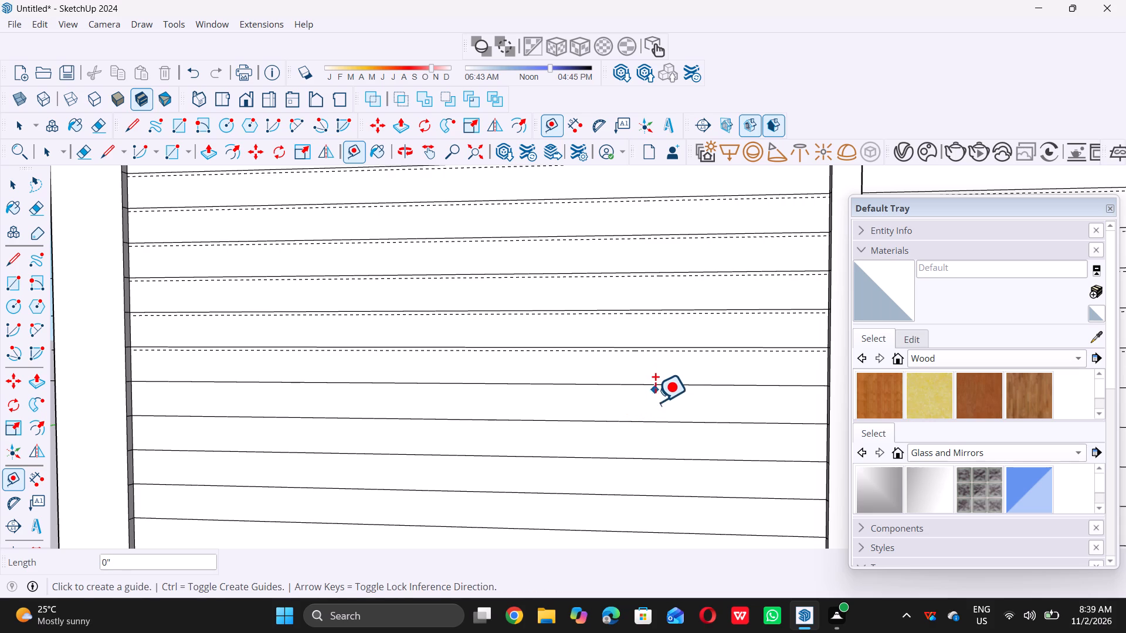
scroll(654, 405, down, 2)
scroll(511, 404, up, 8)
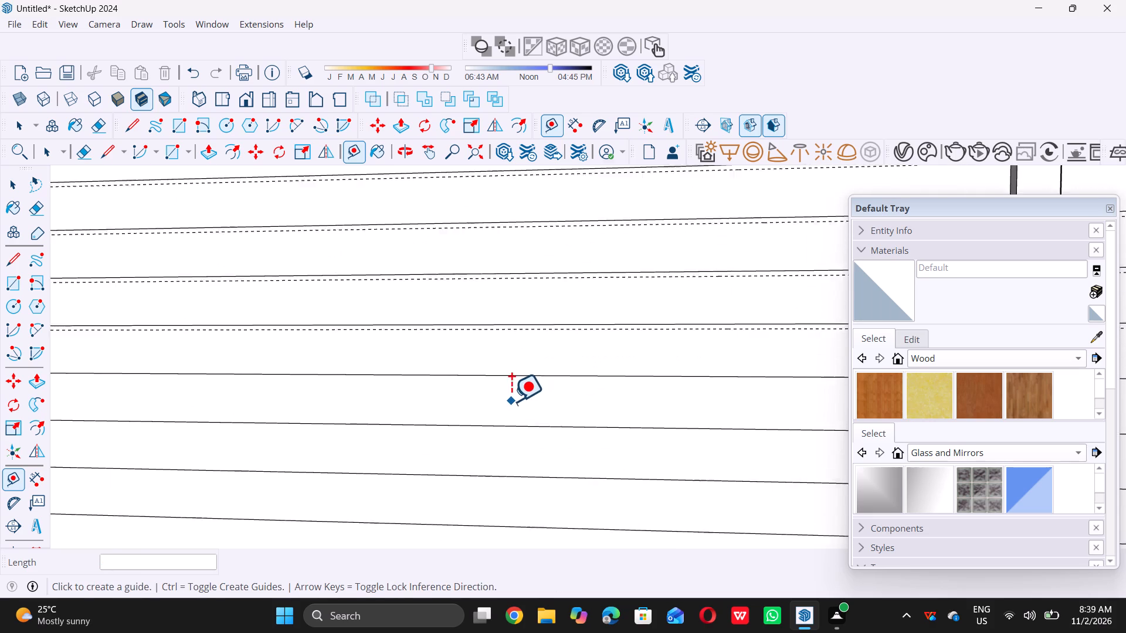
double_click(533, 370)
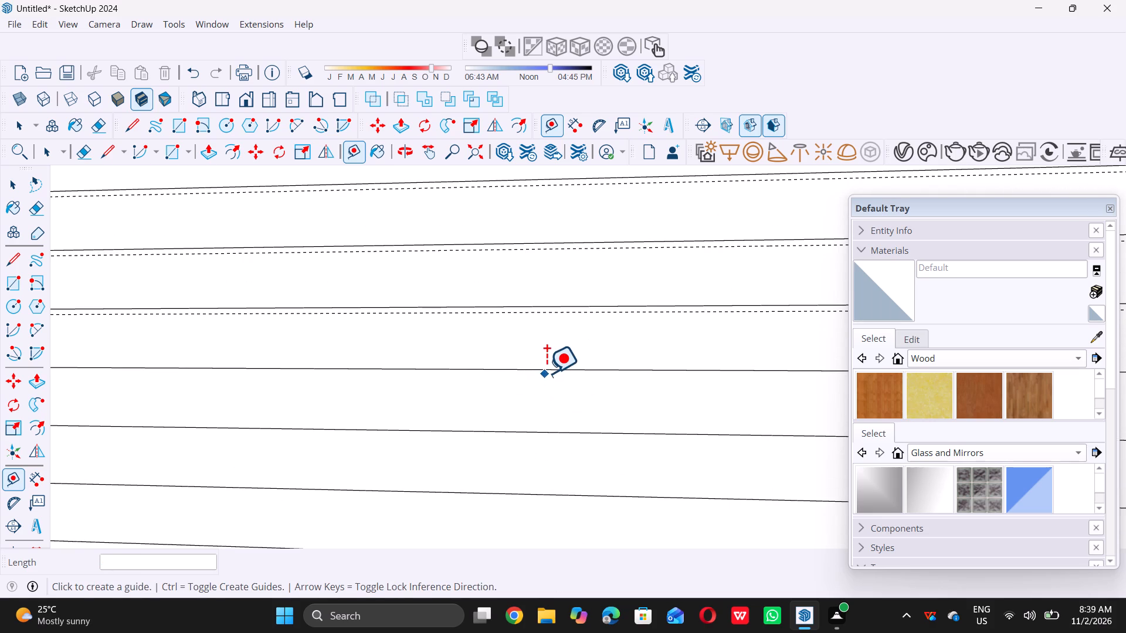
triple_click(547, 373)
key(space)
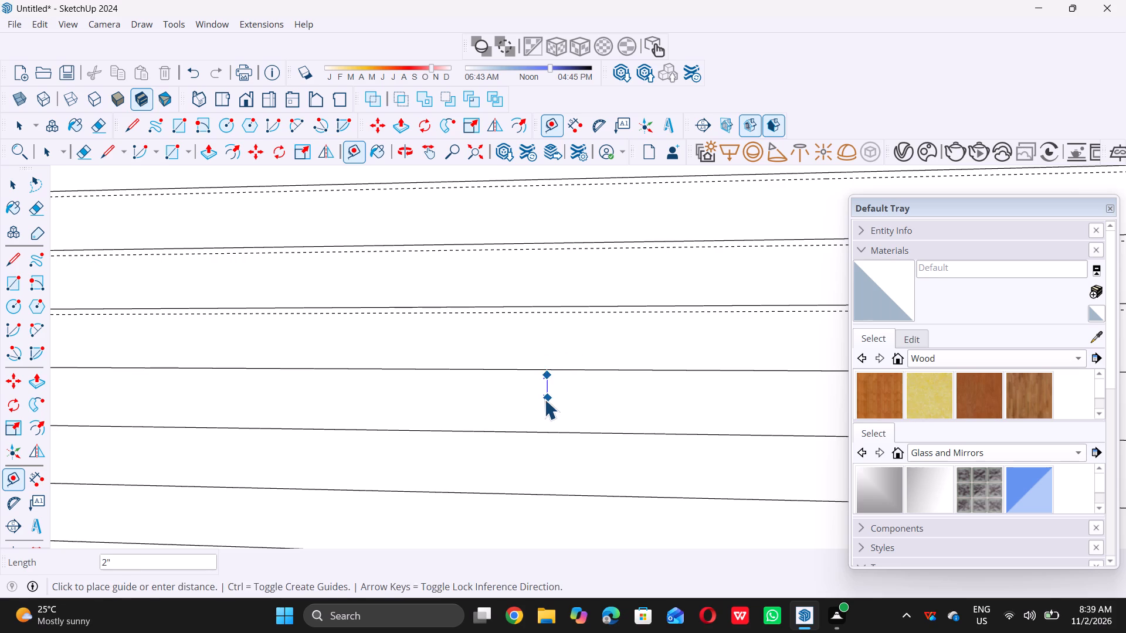
Place a guide 0.5" below the fifteenth slat line from the top of the left slatted panel.
key(t)
click(541, 371)
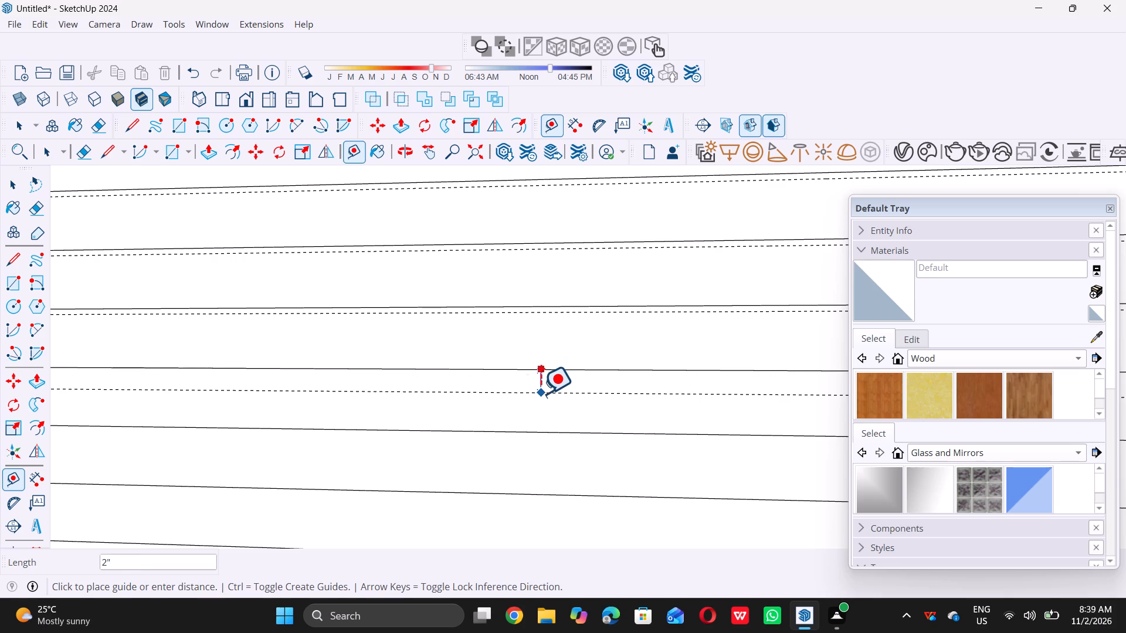
text(0.)
key(5)
key(shift+quotedbl)
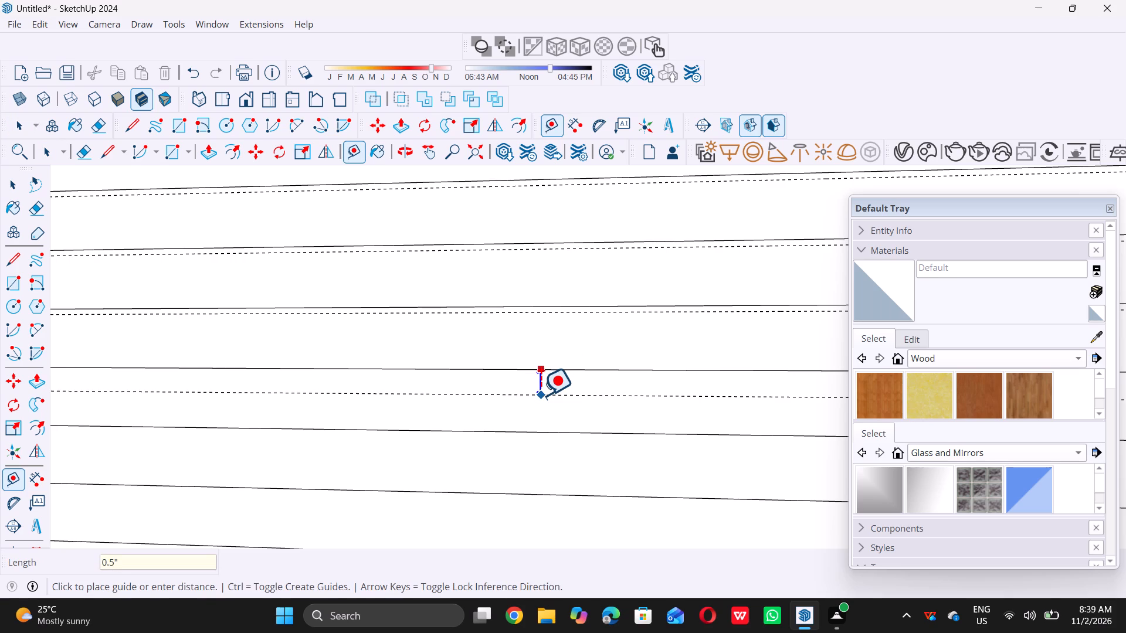
key(Return)
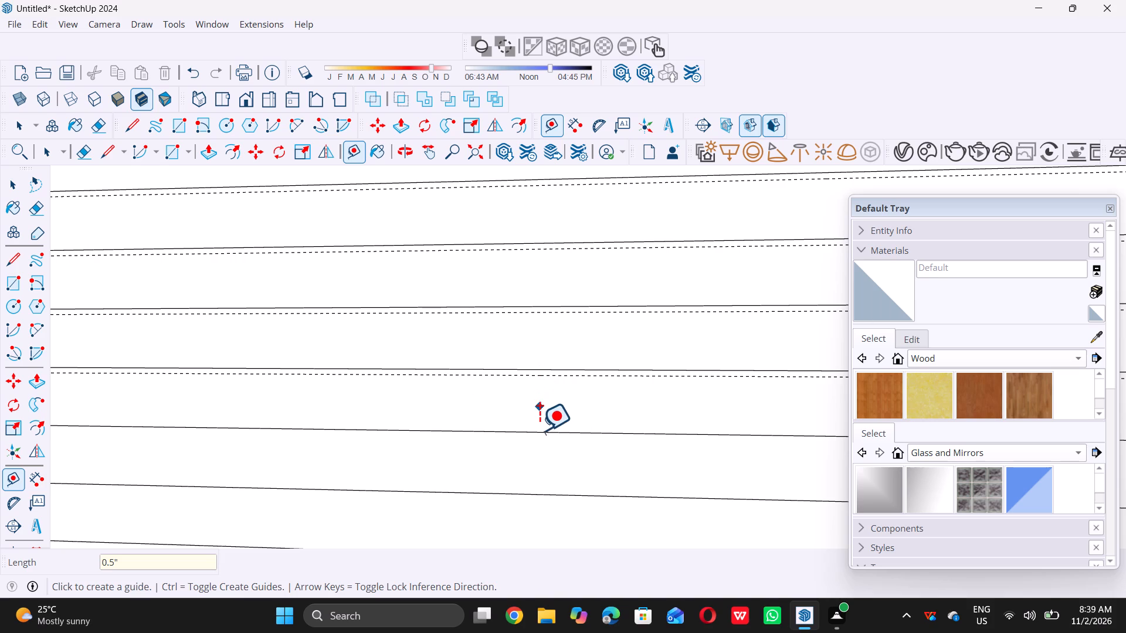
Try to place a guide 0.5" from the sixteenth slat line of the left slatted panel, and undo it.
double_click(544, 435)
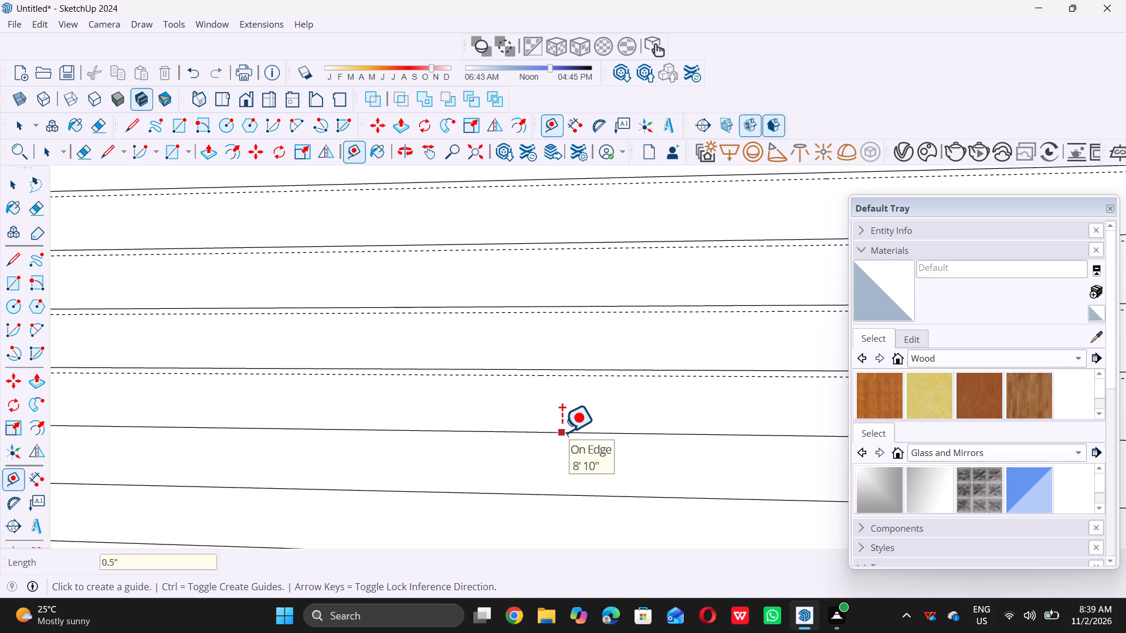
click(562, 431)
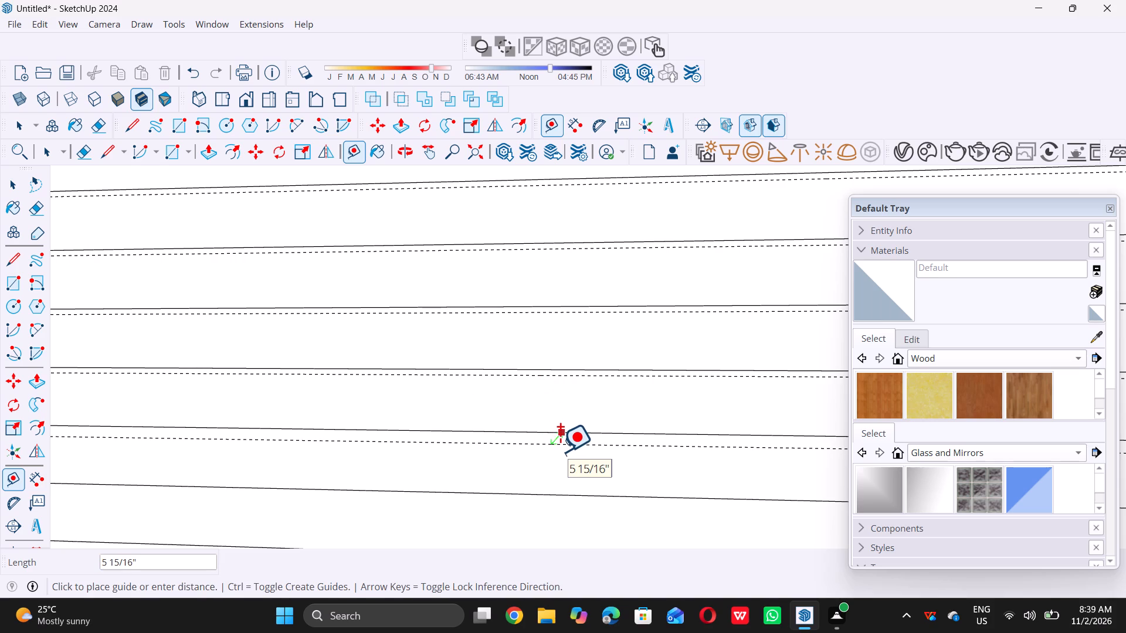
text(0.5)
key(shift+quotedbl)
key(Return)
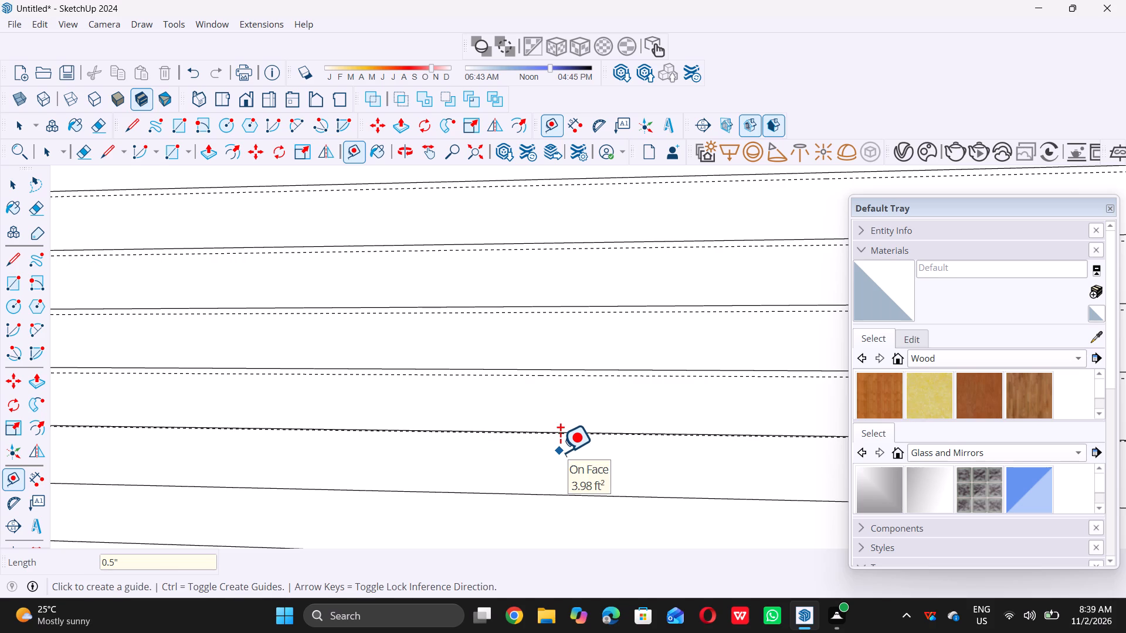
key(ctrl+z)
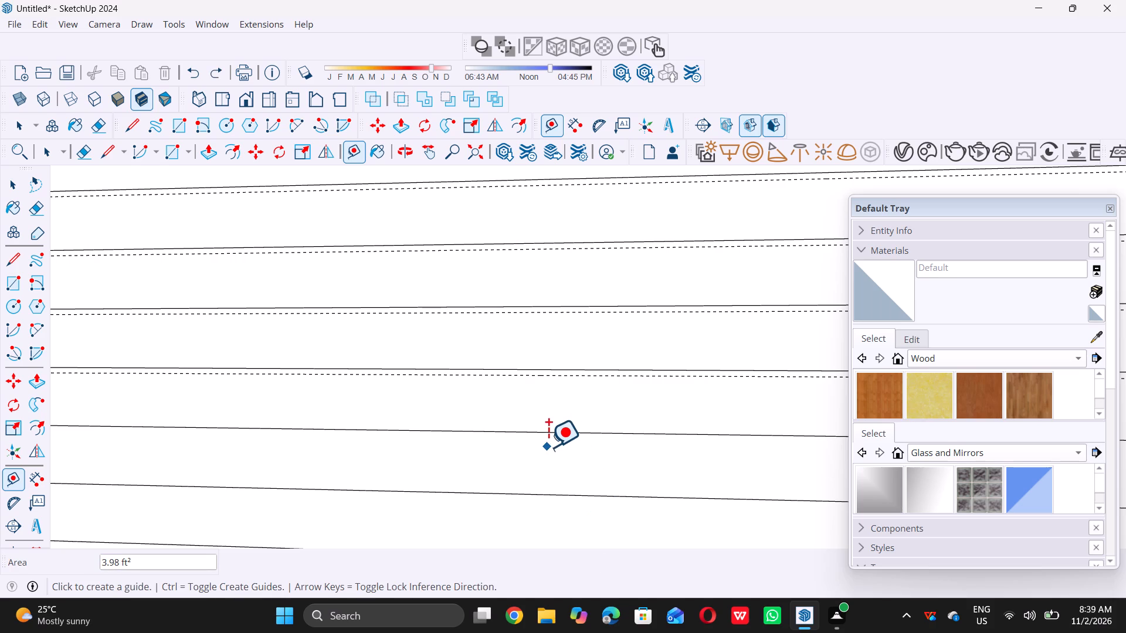
Place guides 0.5" below the sixteenth and seventeenth slat lines from the top of the left slatted panel.
click(564, 434)
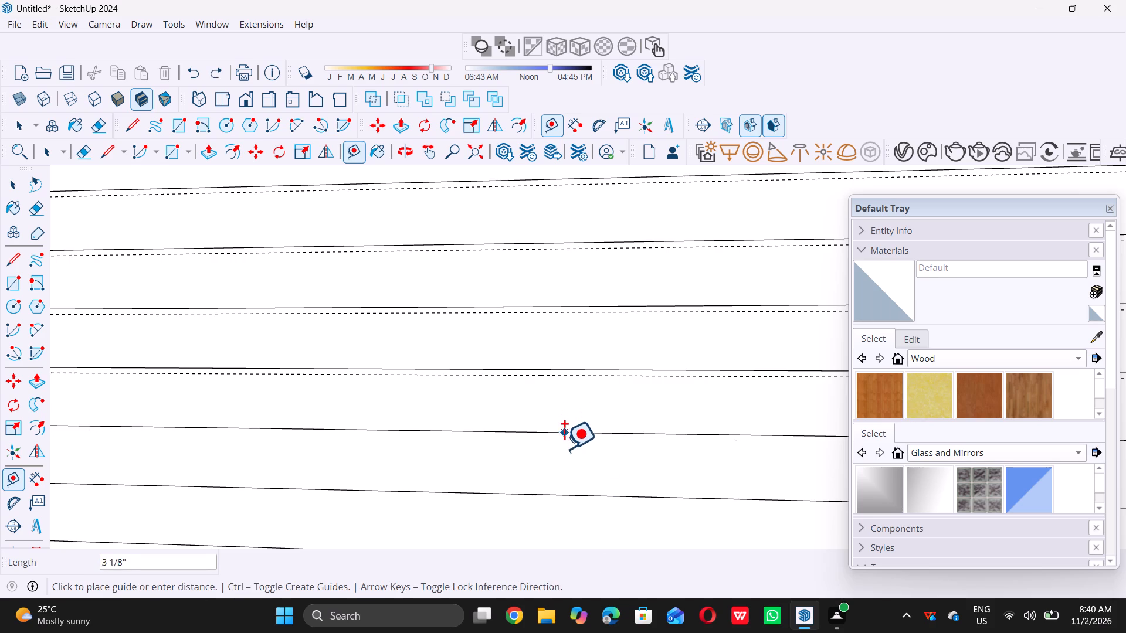
text(0.5)
key(shift+quotedbl)
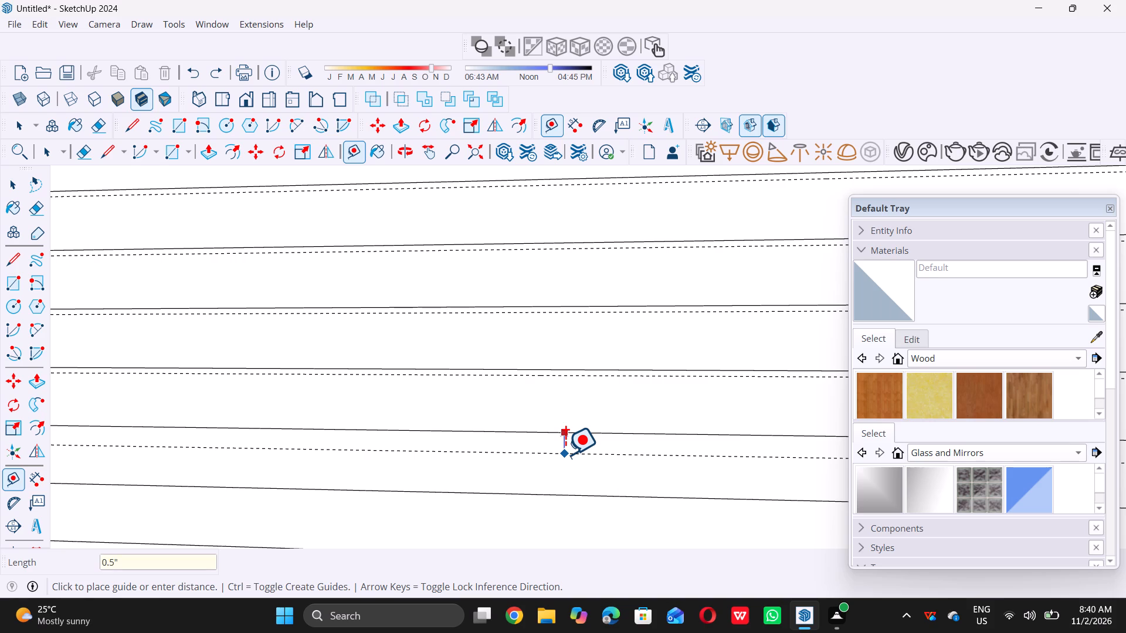
key(Return)
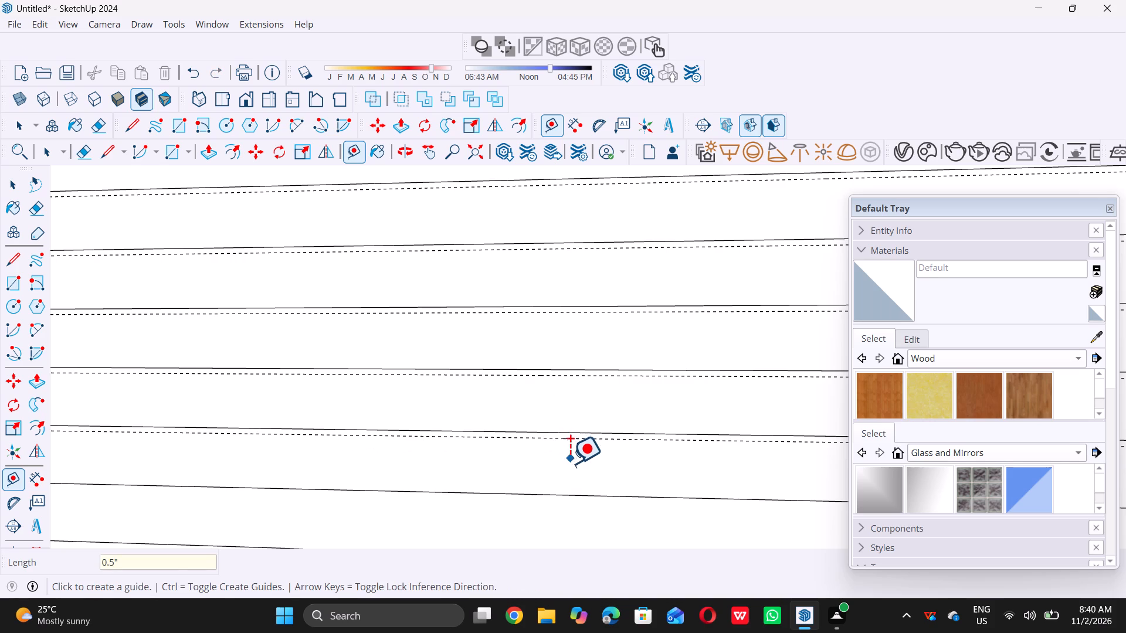
click(574, 495)
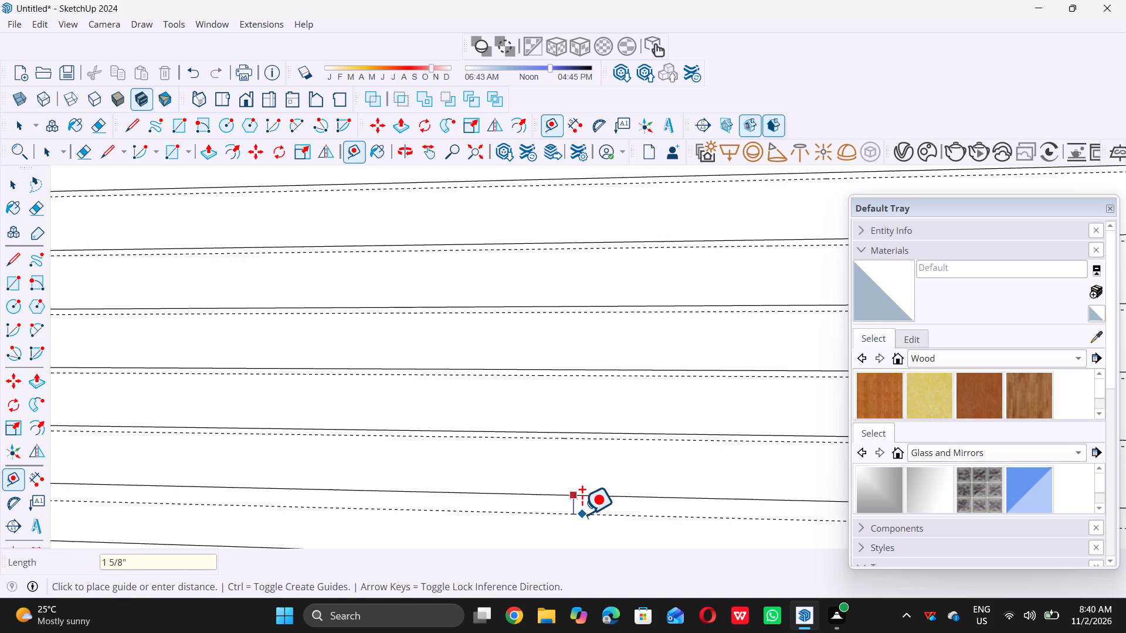
text(0.5")
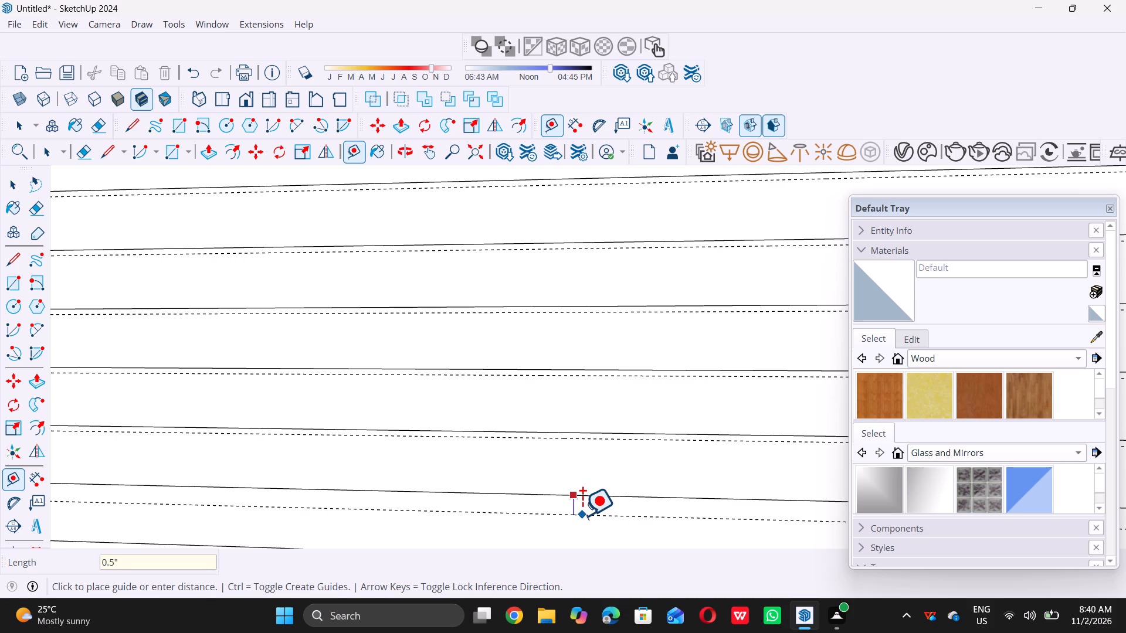
key(Return)
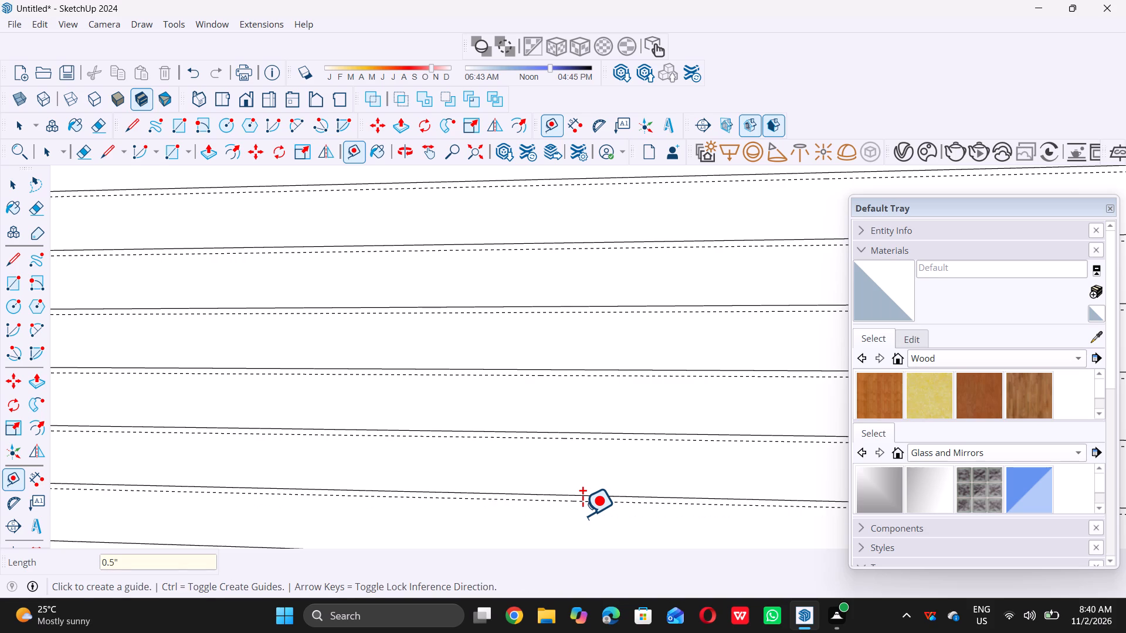
Place a guide 0.5" below the eighteenth slat line, the second-lowest line of the left slatted panel.
scroll(581, 515, down, 8)
scroll(546, 456, down, 8)
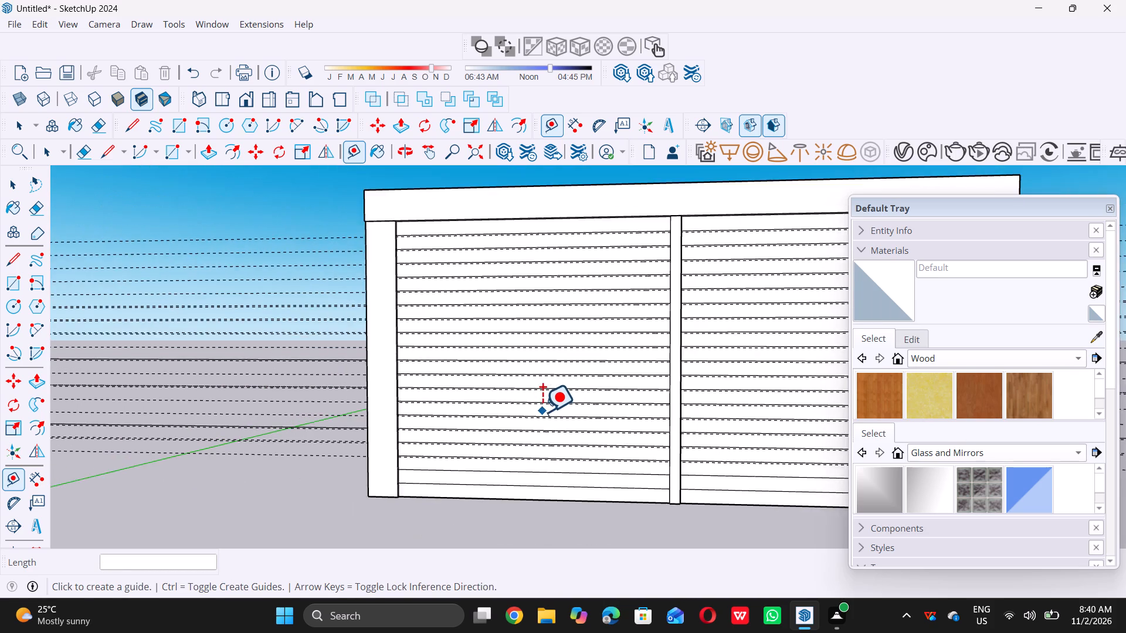
scroll(542, 411, down, 4)
scroll(529, 502, up, 14)
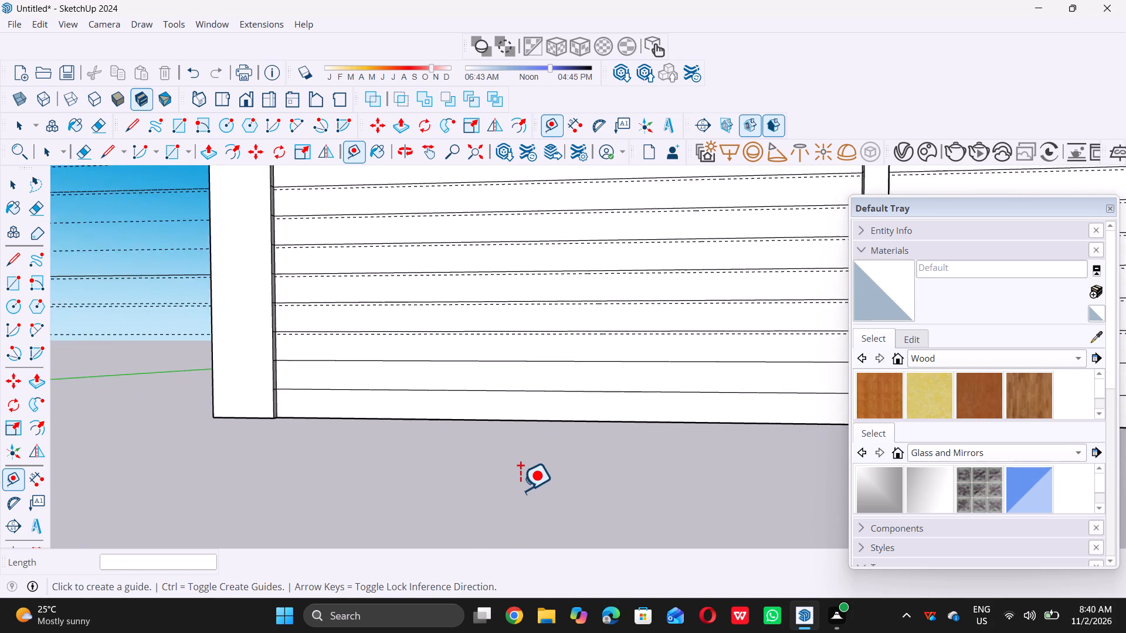
scroll(520, 490, up, 7)
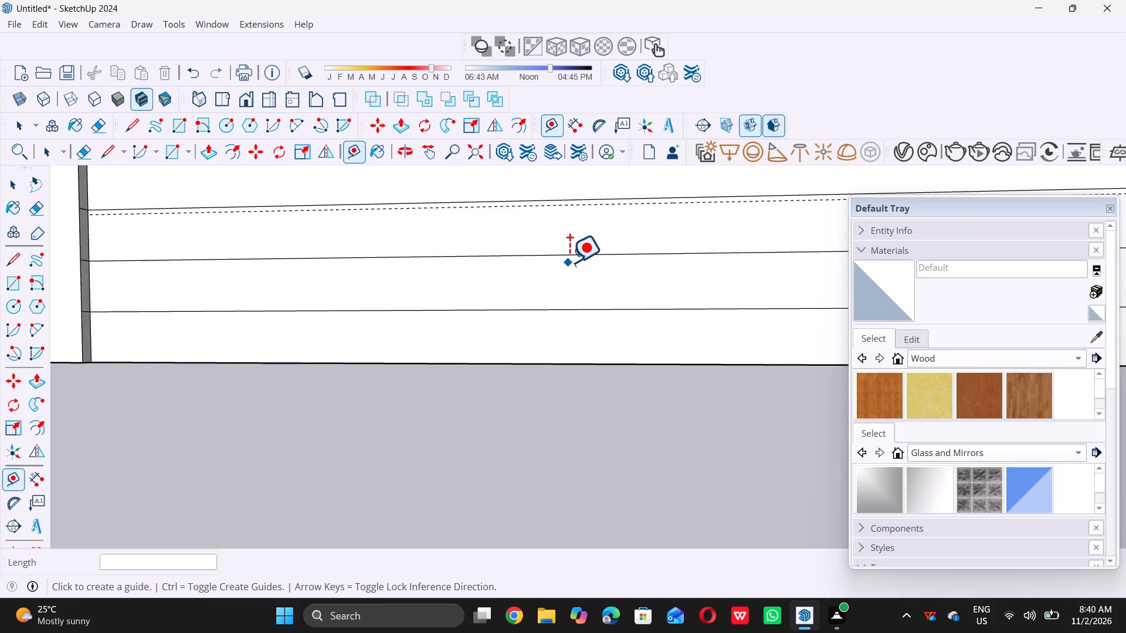
double_click(571, 257)
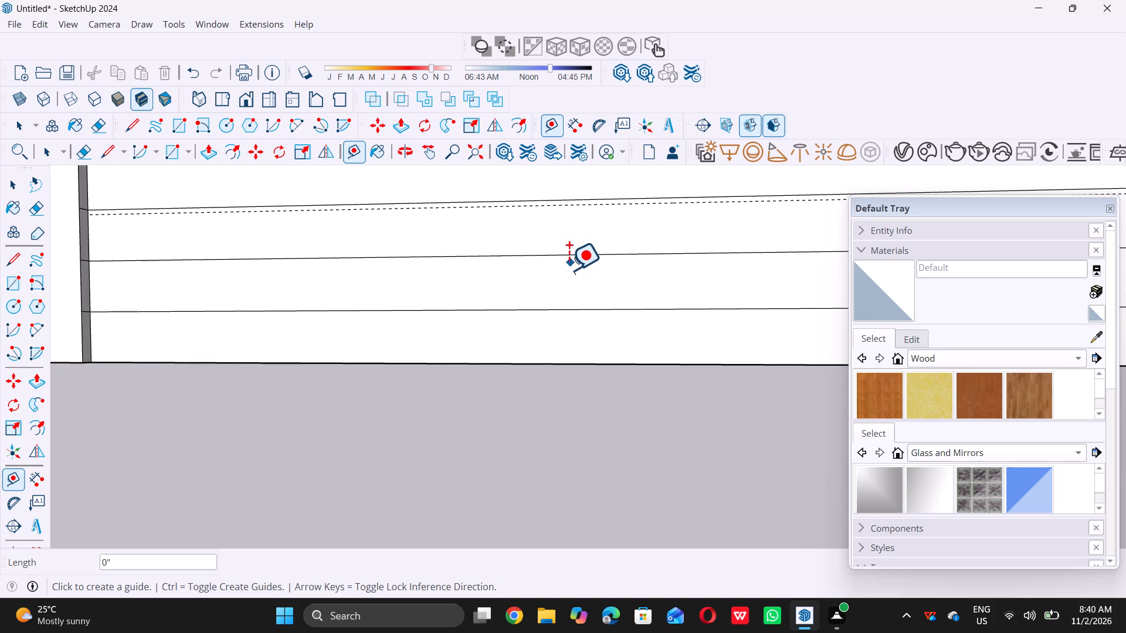
click(574, 256)
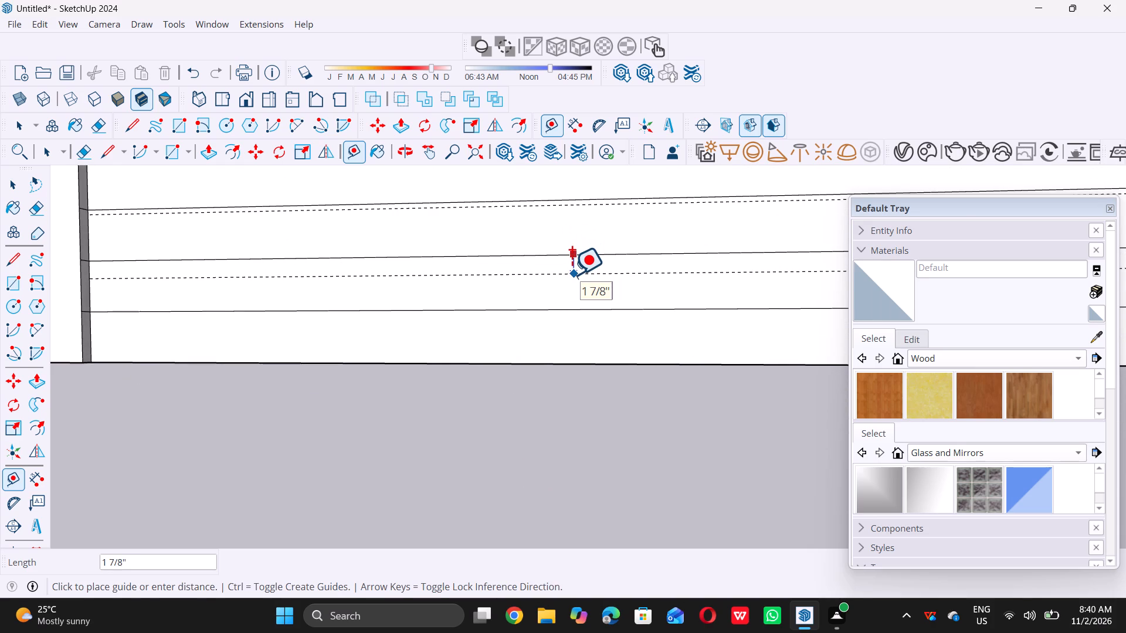
key(0)
key(period)
key(5)
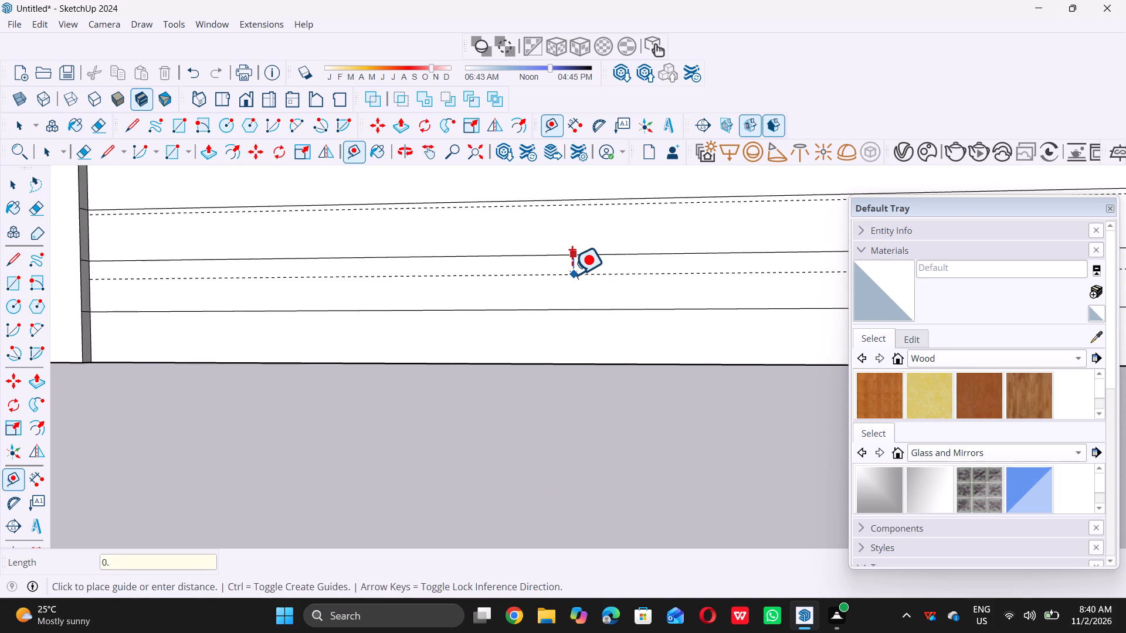
key(shift+quotedbl)
key(Return)
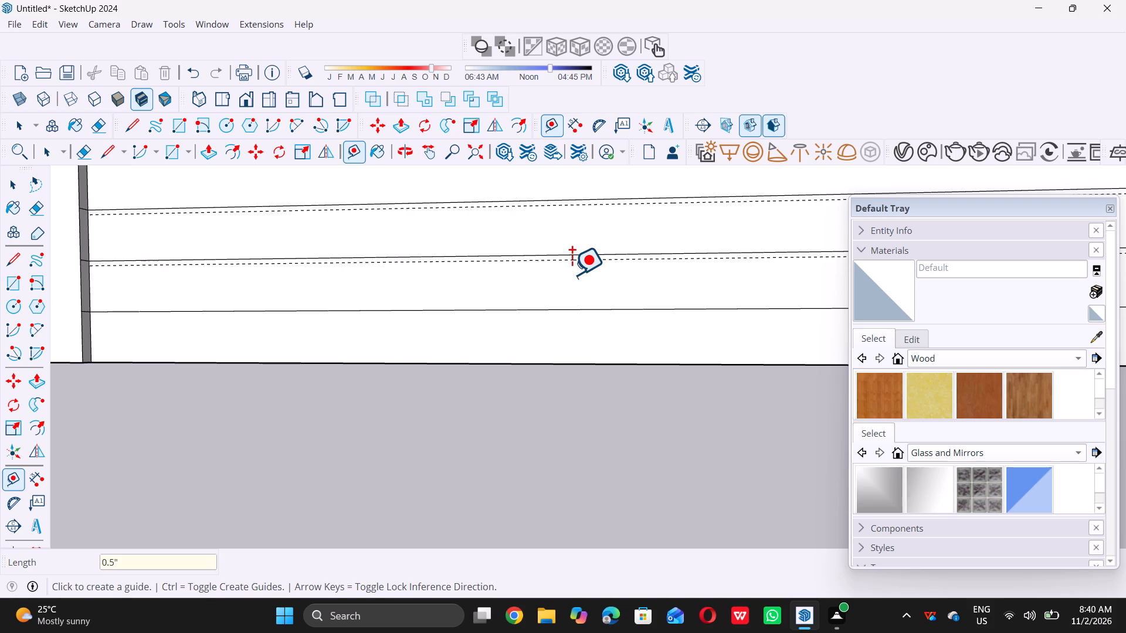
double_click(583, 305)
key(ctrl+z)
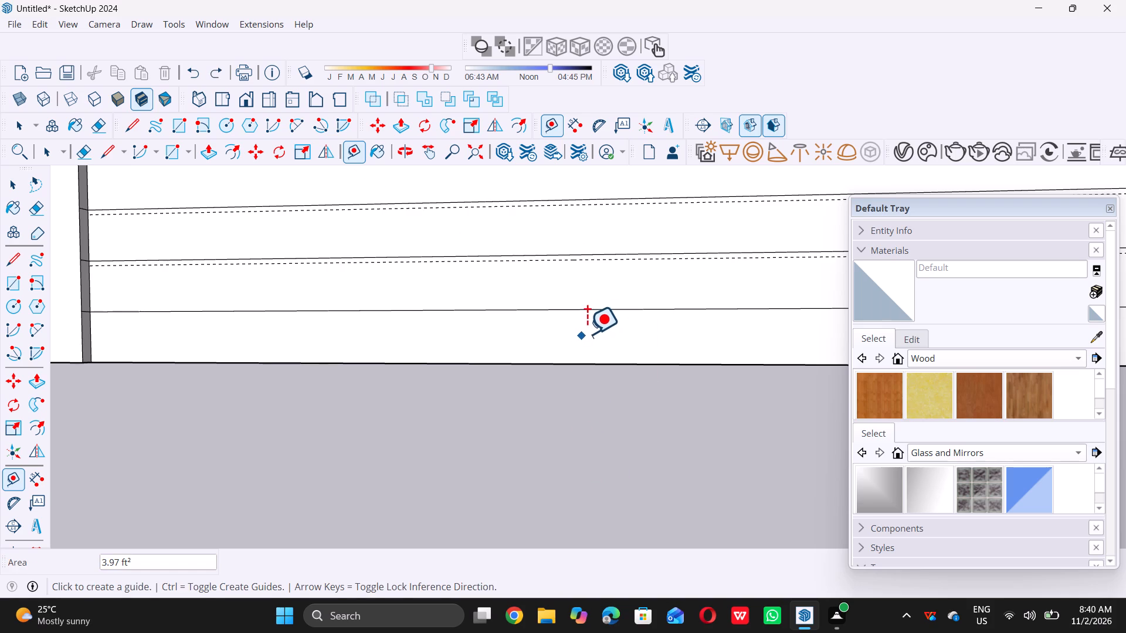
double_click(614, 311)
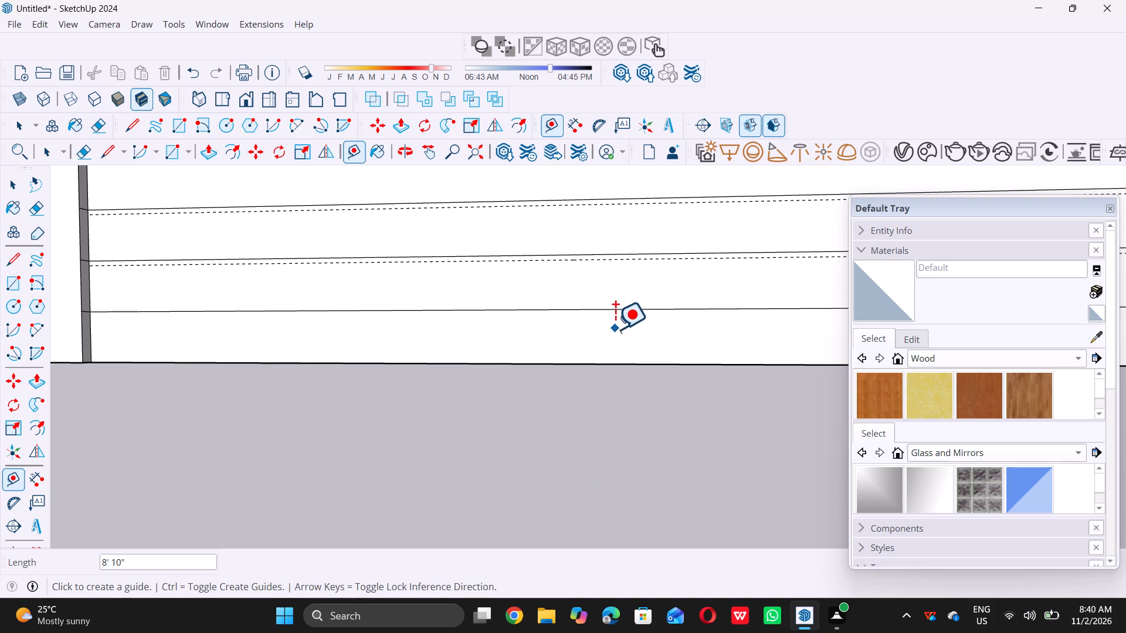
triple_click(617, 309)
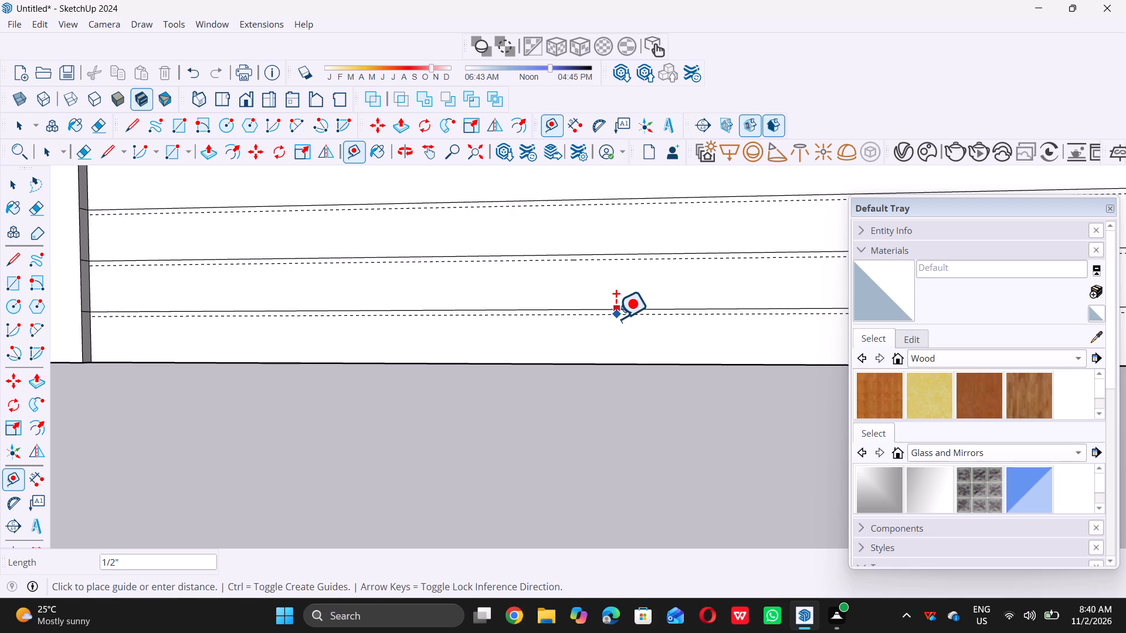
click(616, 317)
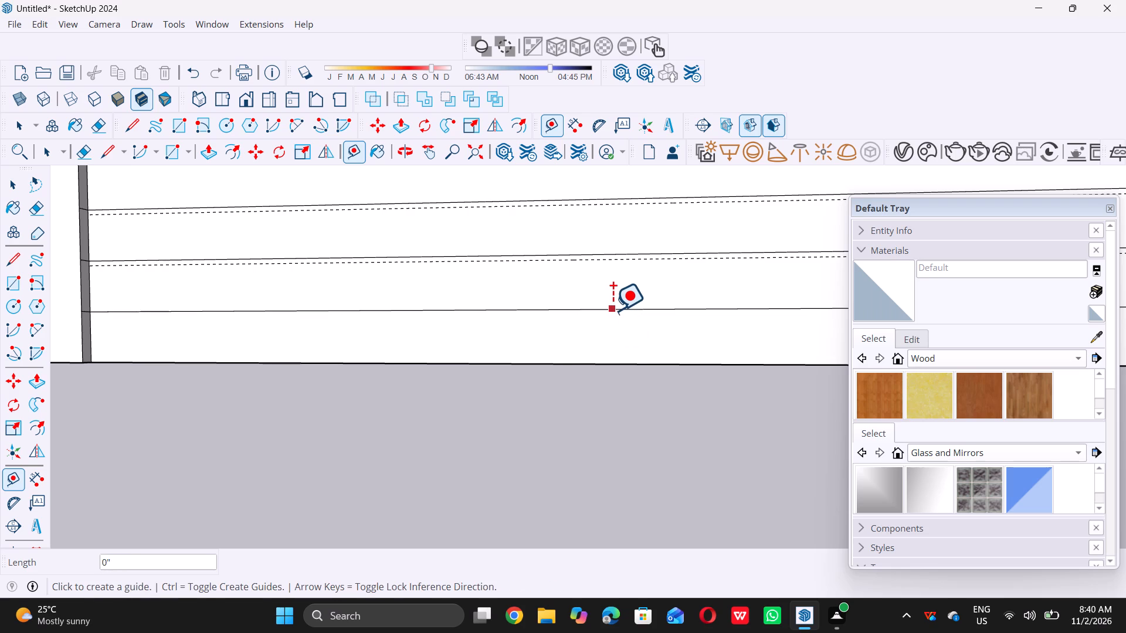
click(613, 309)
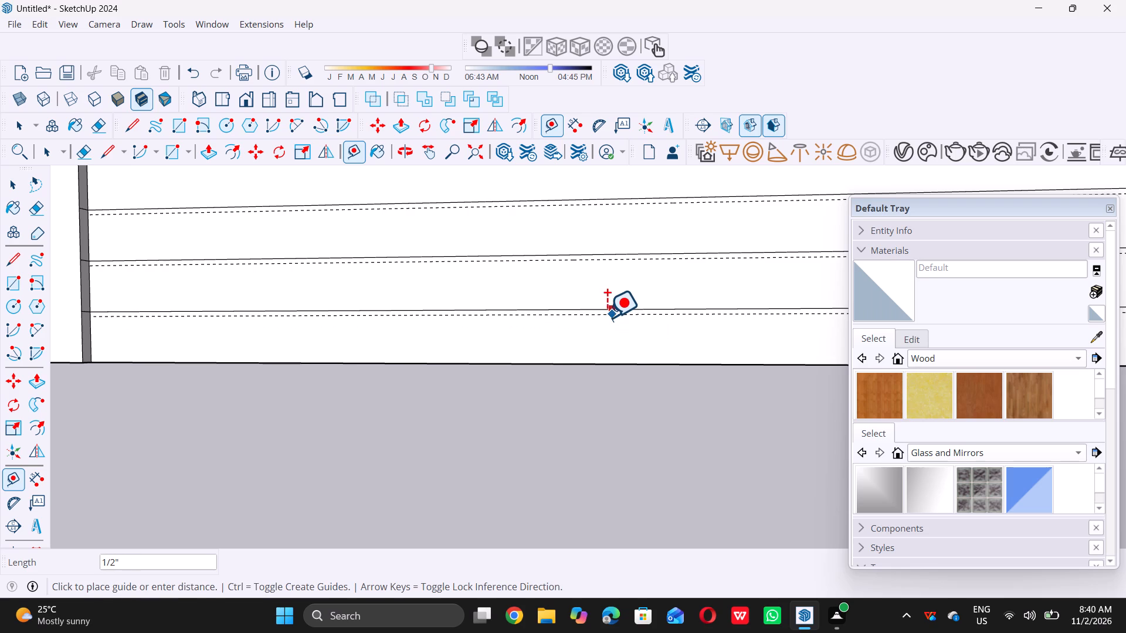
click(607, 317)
Place a guide 0.5" below the lowest slat line of the left slatted panel.
click(606, 309)
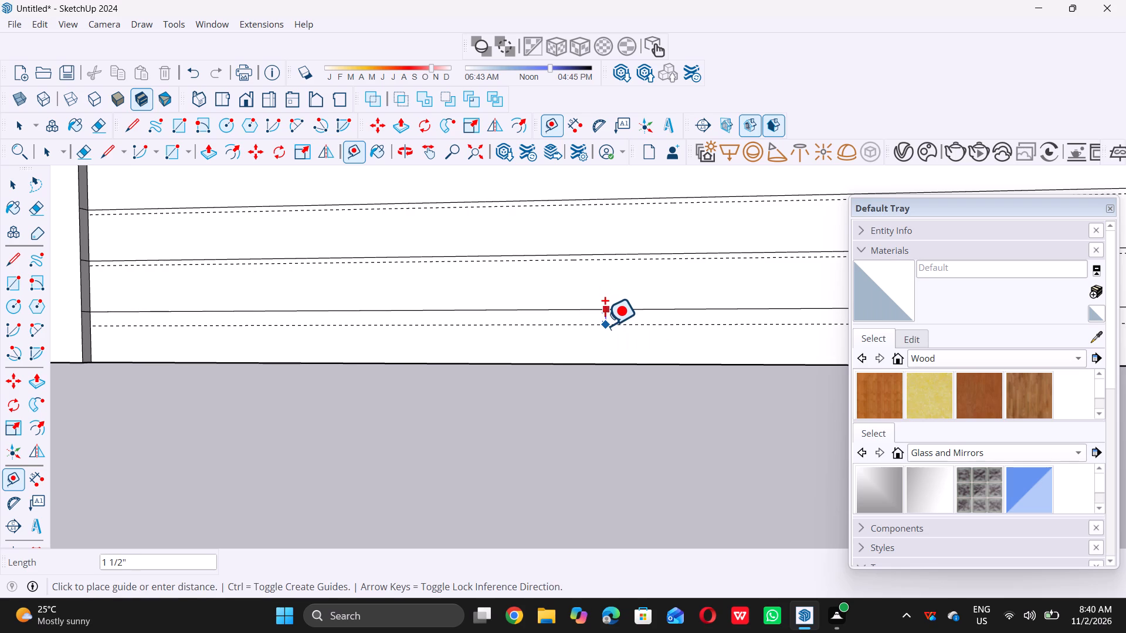
text(0.5)
key(shift+quotedbl)
key(Return)
key(space)
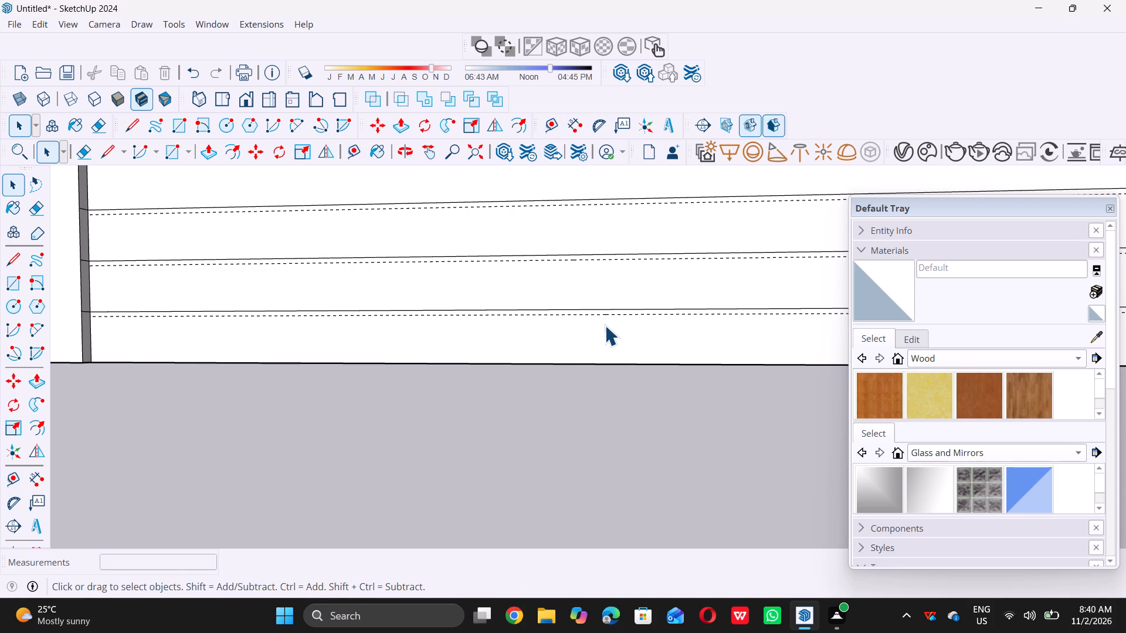
Draw a 1/2" by 8' 10" rectangle between the lowest slat line and its guide on the left slatted panel.
key(r)
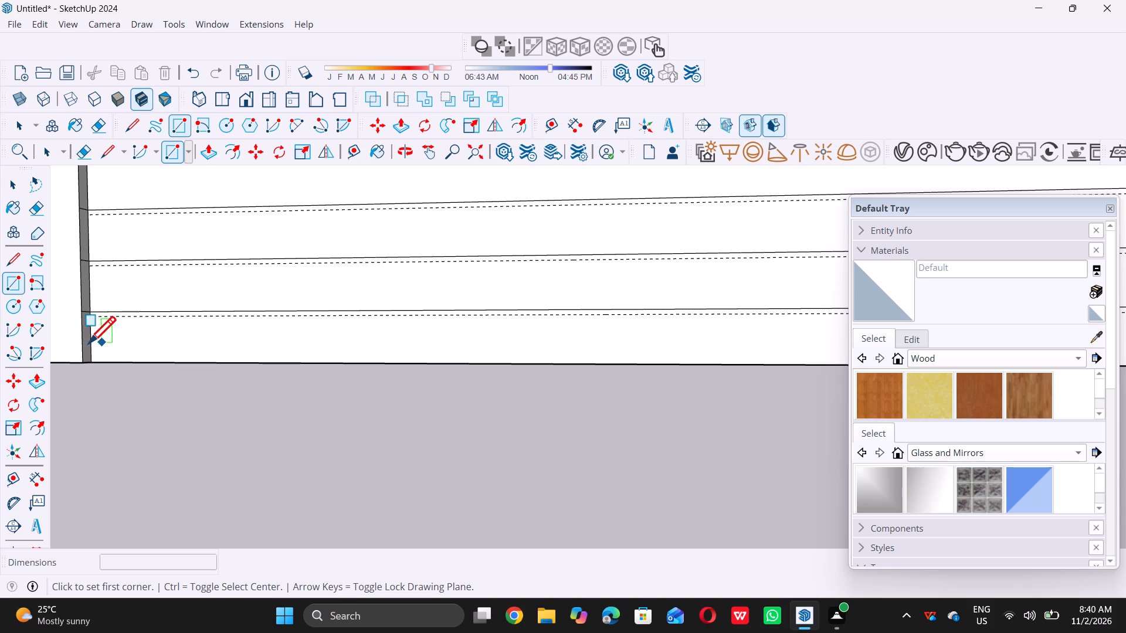
scroll(97, 329, up, 18)
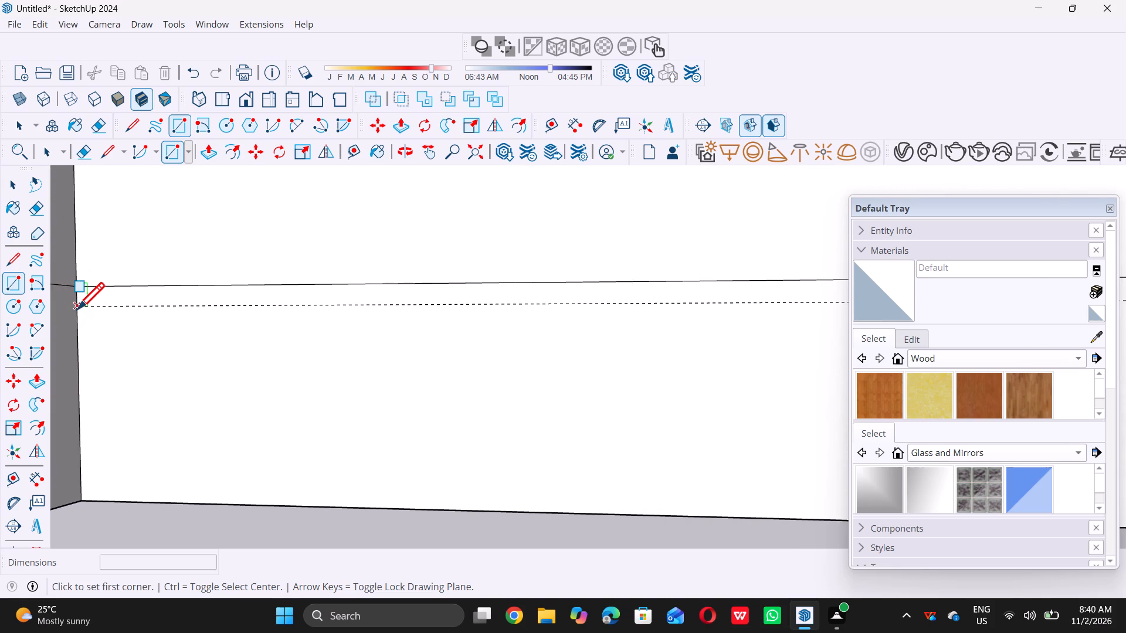
click(77, 308)
scroll(77, 308, down, 13)
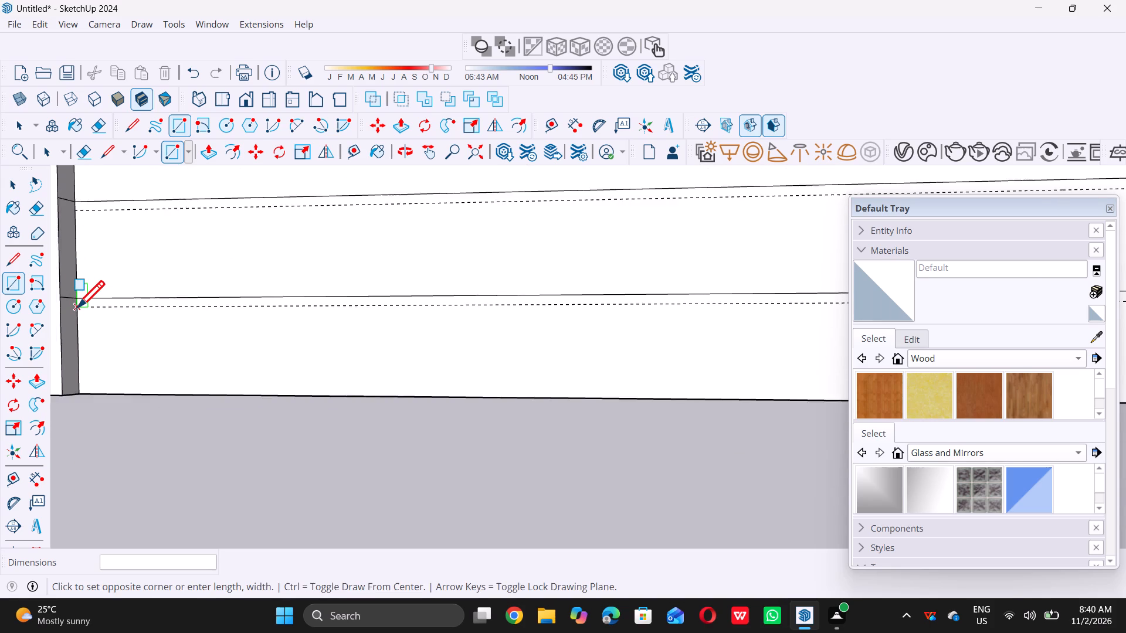
scroll(77, 307, down, 14)
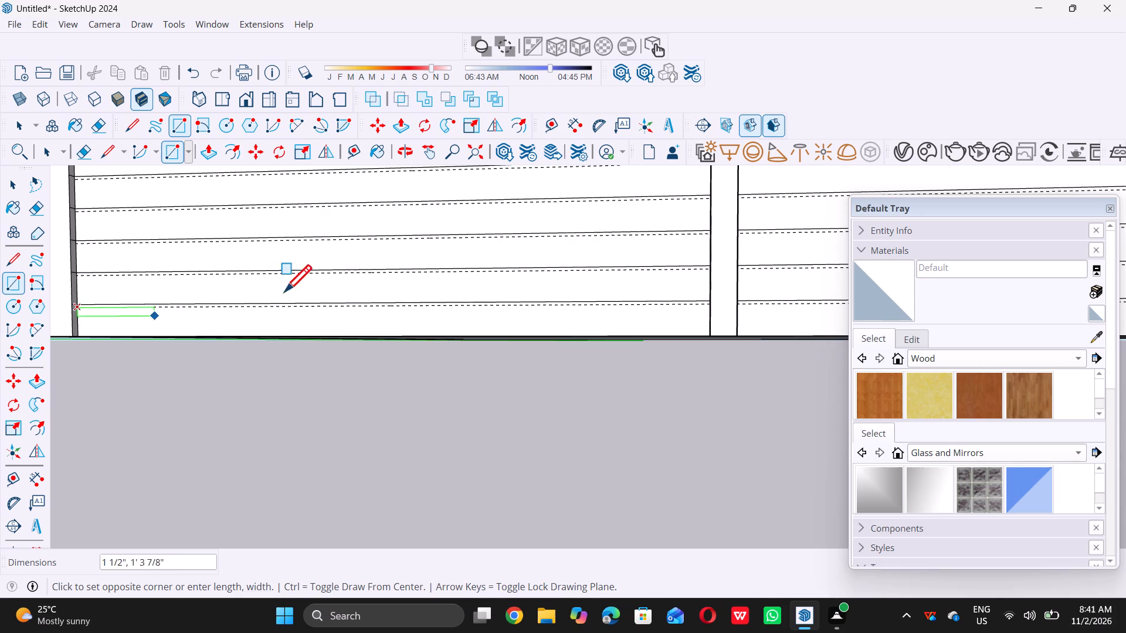
scroll(716, 315, up, 4)
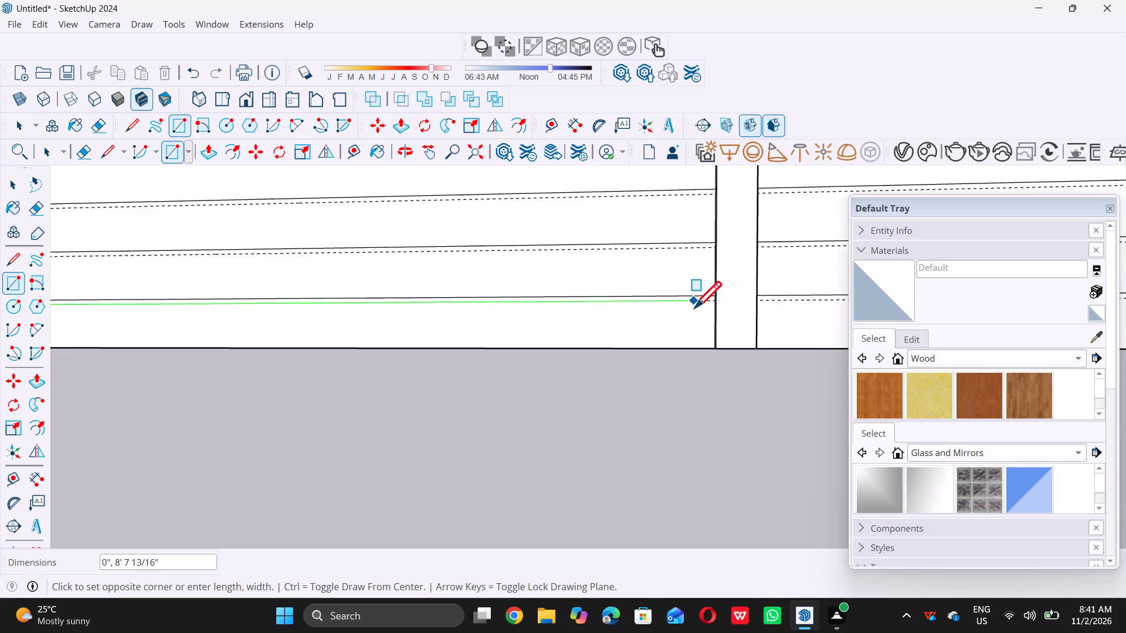
scroll(702, 297, up, 12)
scroll(717, 298, up, 9)
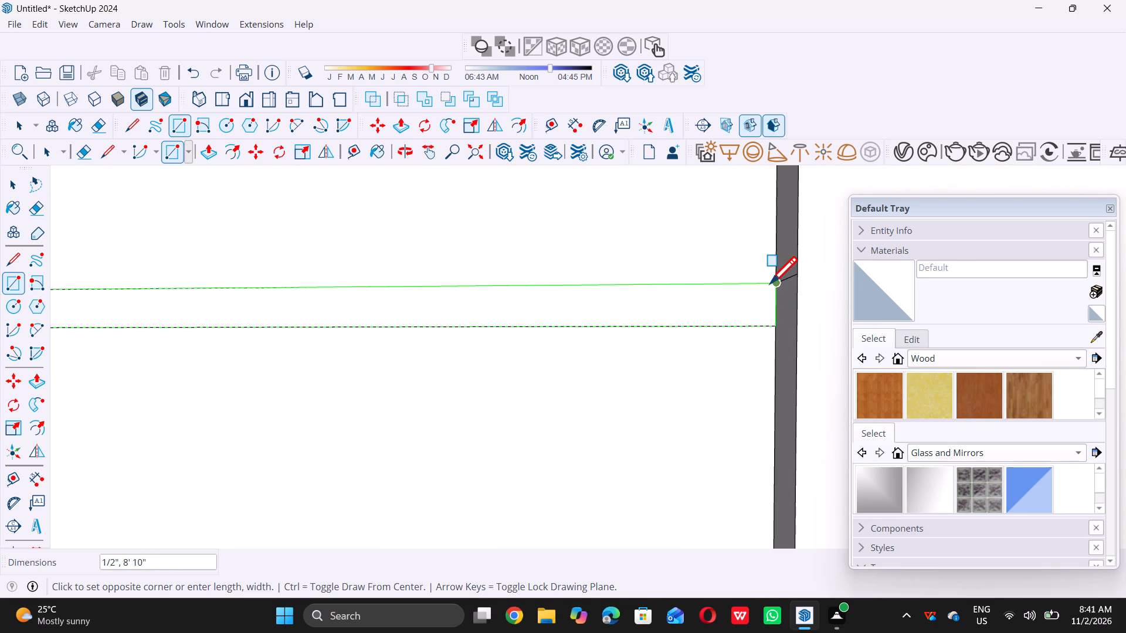
double_click(771, 283)
Draw a rectangle about 5 5/16" by 8' 10" on the right slatted panel, from the lowest guide up to the second-lowest guide.
scroll(293, 369, down, 10)
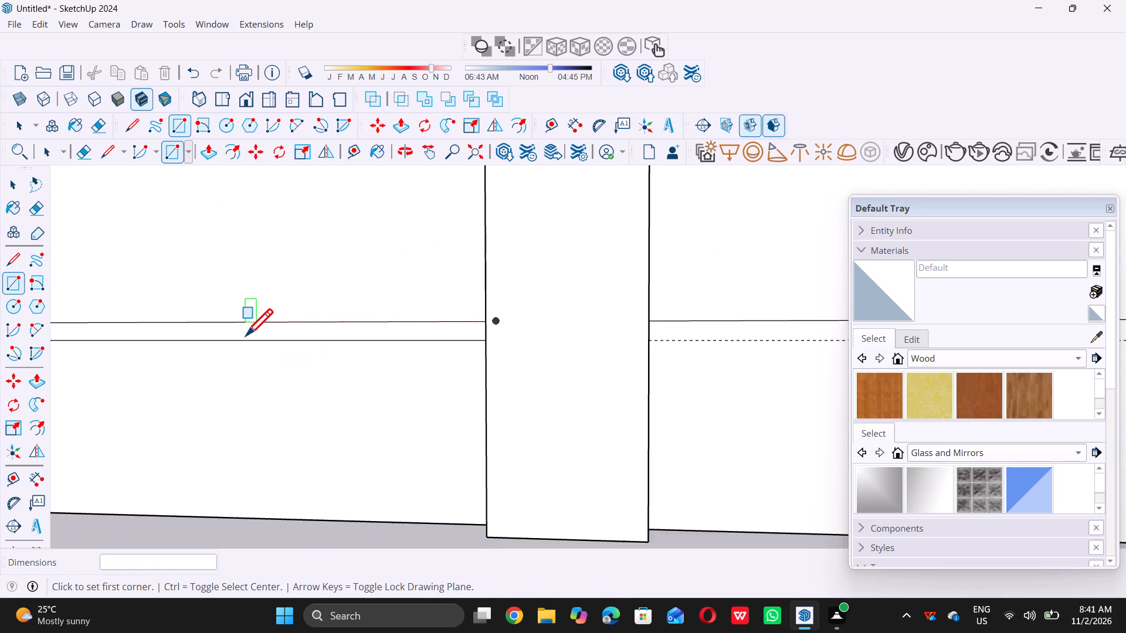
scroll(246, 335, down, 12)
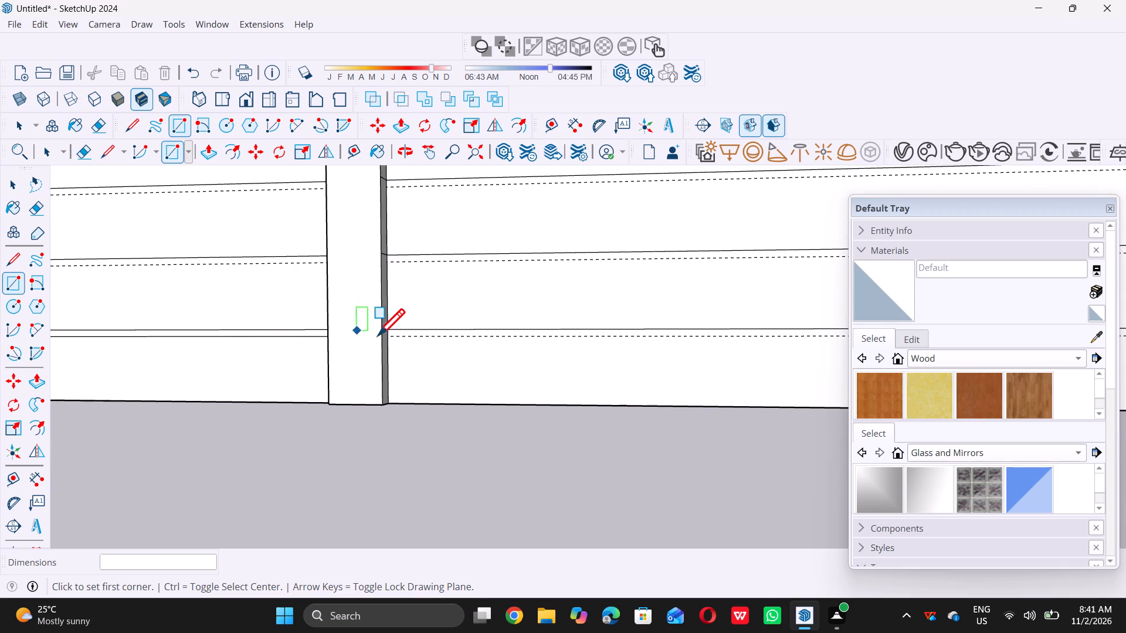
scroll(388, 333, up, 20)
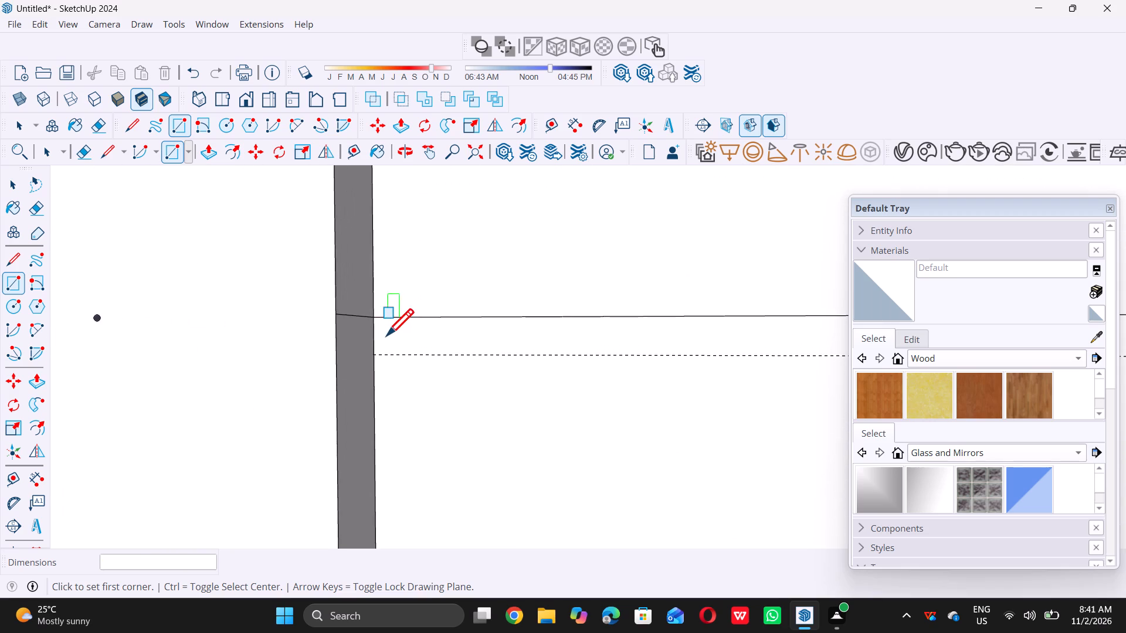
scroll(386, 335, up, 1)
click(372, 357)
scroll(368, 356, down, 4)
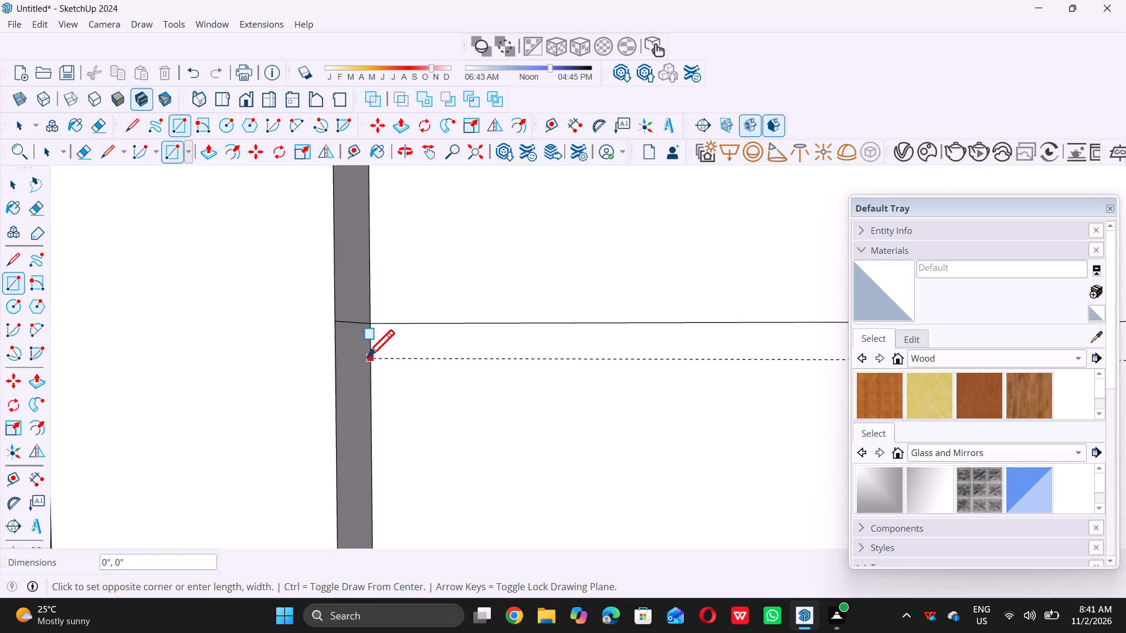
scroll(367, 356, down, 20)
scroll(367, 356, down, 5)
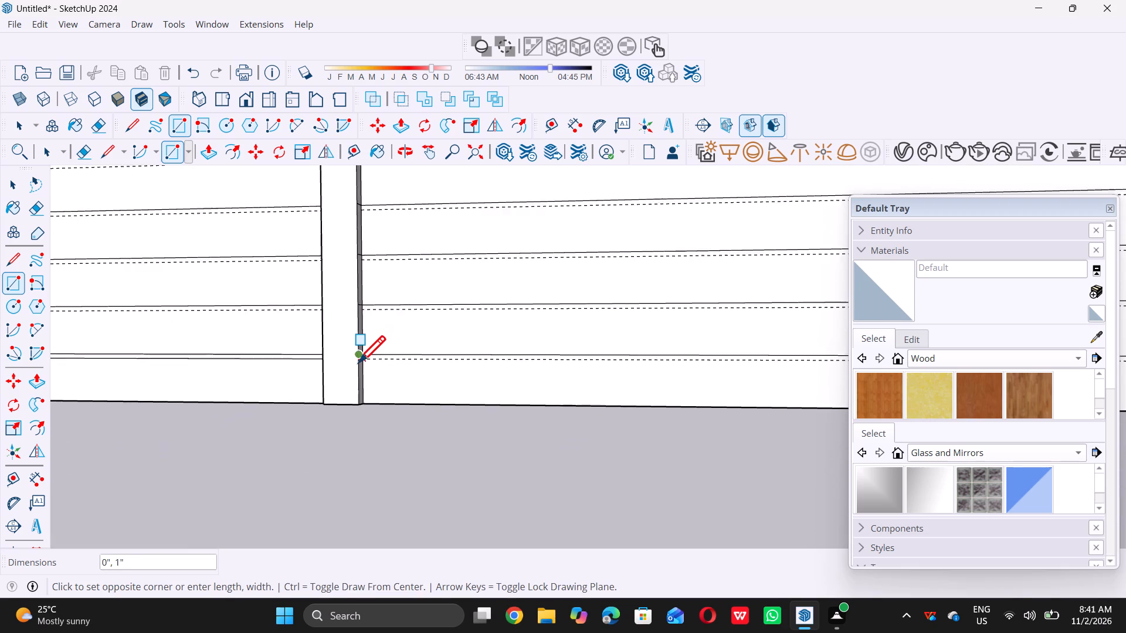
scroll(358, 362, down, 13)
scroll(615, 364, up, 1)
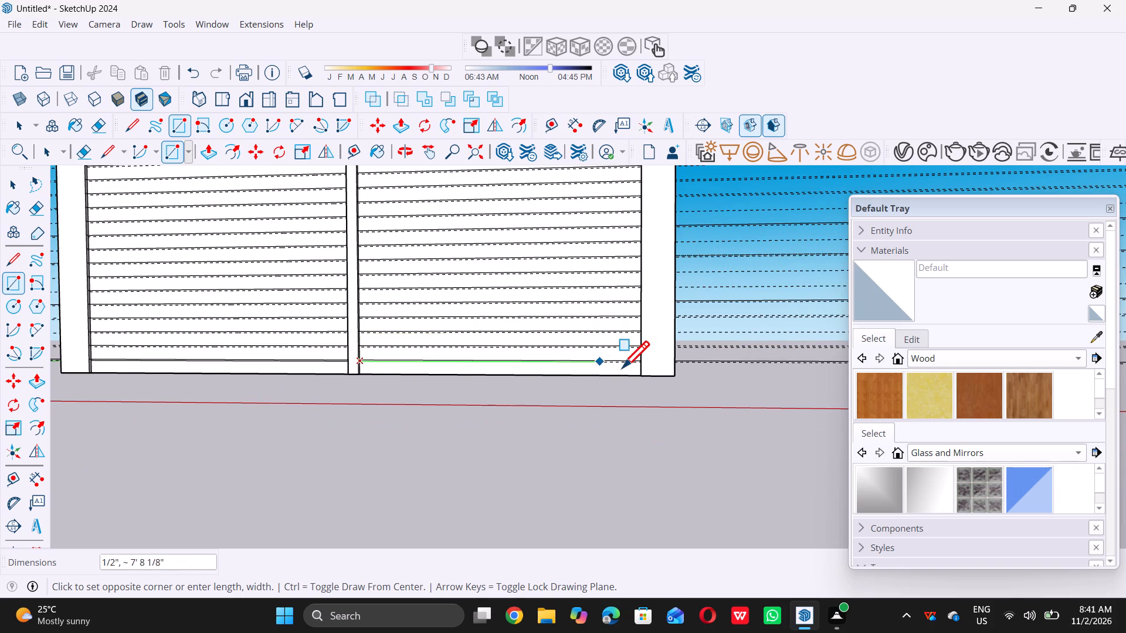
scroll(622, 367, up, 7)
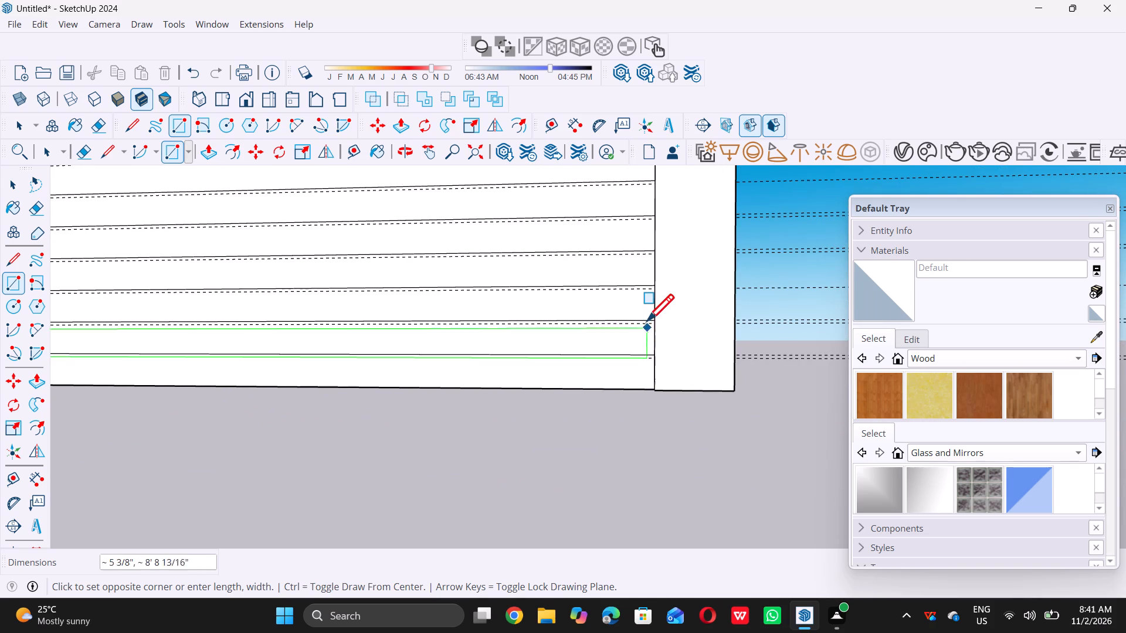
scroll(647, 320, up, 14)
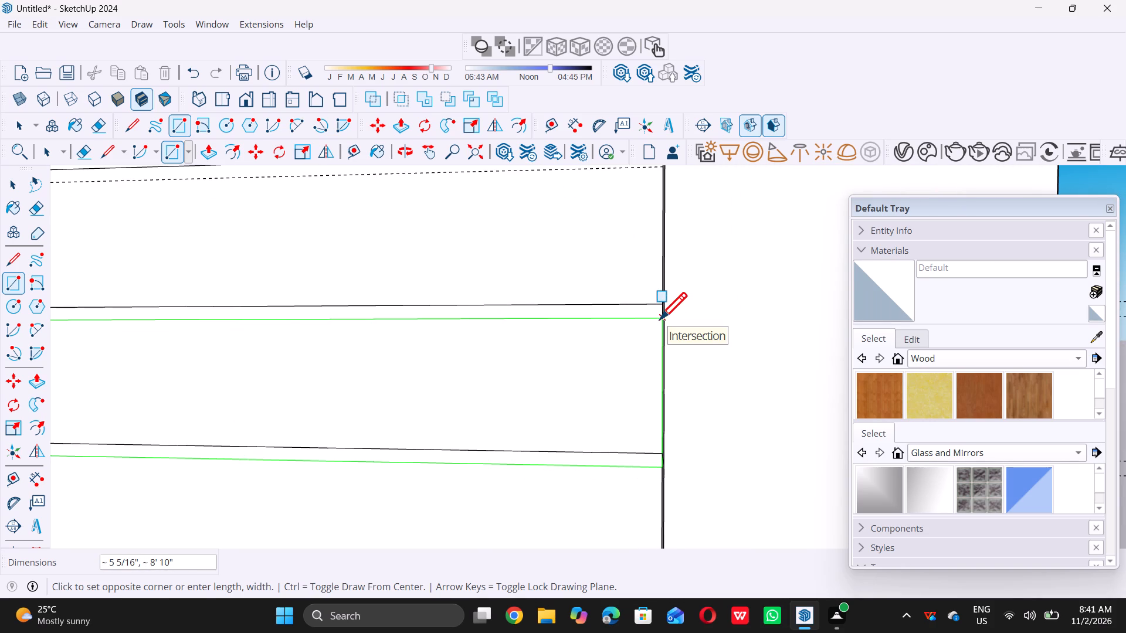
double_click(660, 318)
Draw a rectangle about 5 3/8" by 8' 10" on the right slatted panel, from the third-lowest guide up to the fourth-lowest guide.
scroll(714, 387, down, 2)
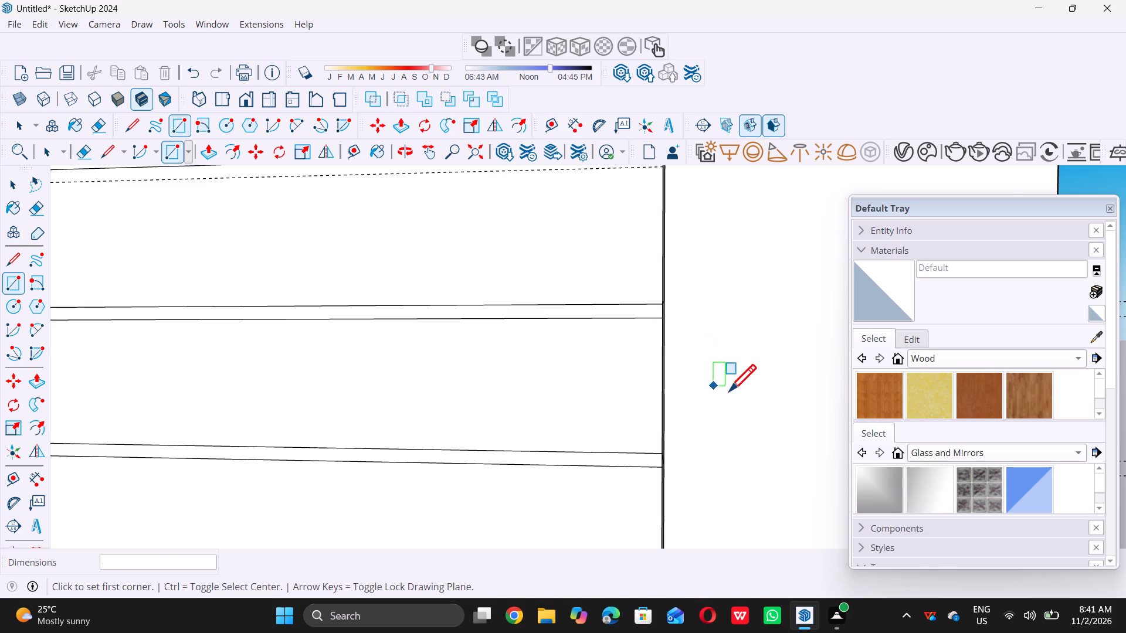
scroll(729, 391, down, 14)
scroll(793, 397, down, 7)
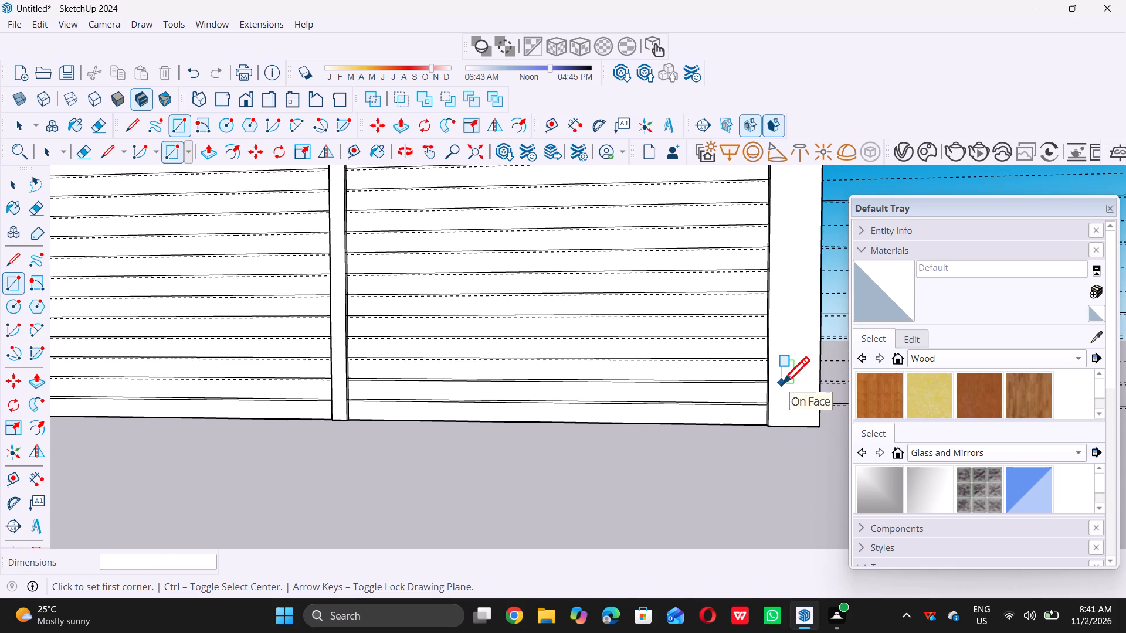
scroll(363, 369, up, 5)
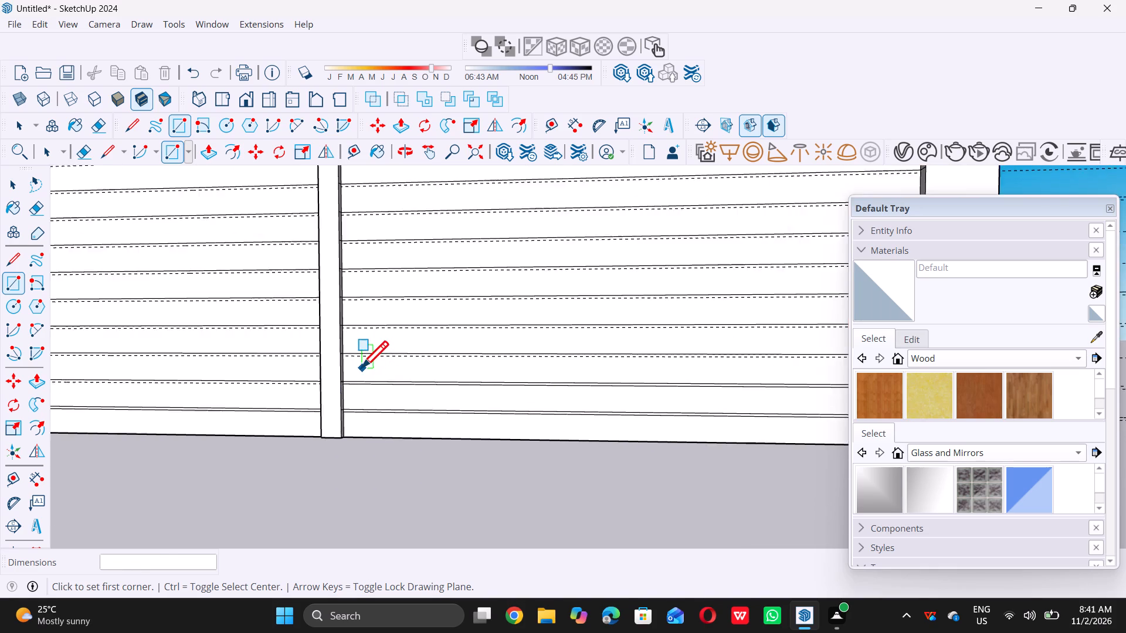
scroll(360, 367, up, 13)
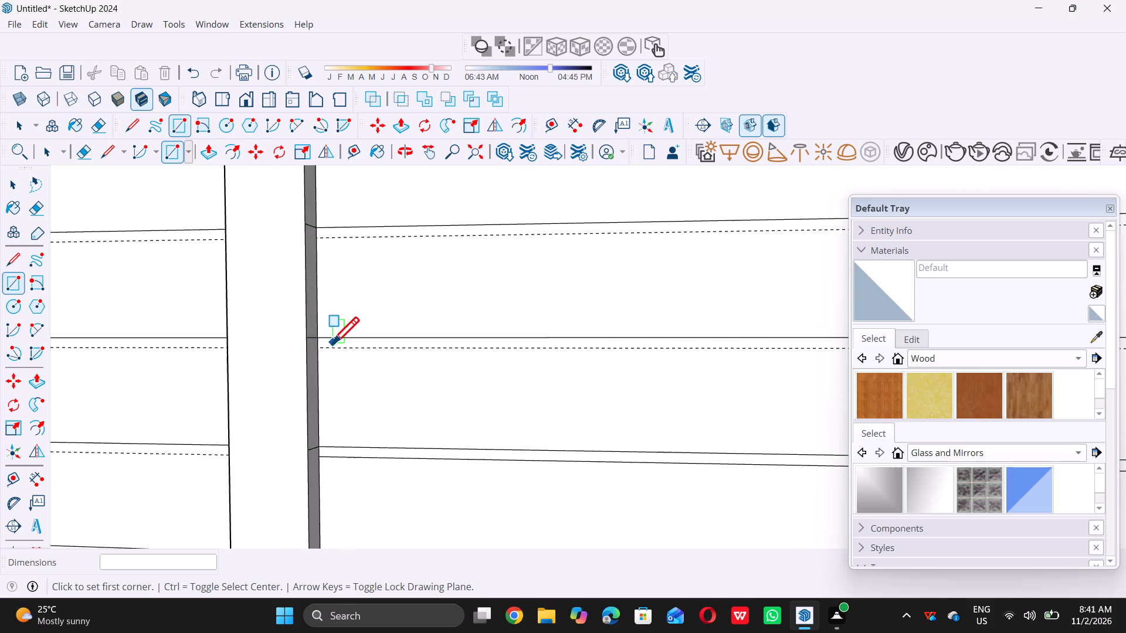
scroll(332, 343, up, 6)
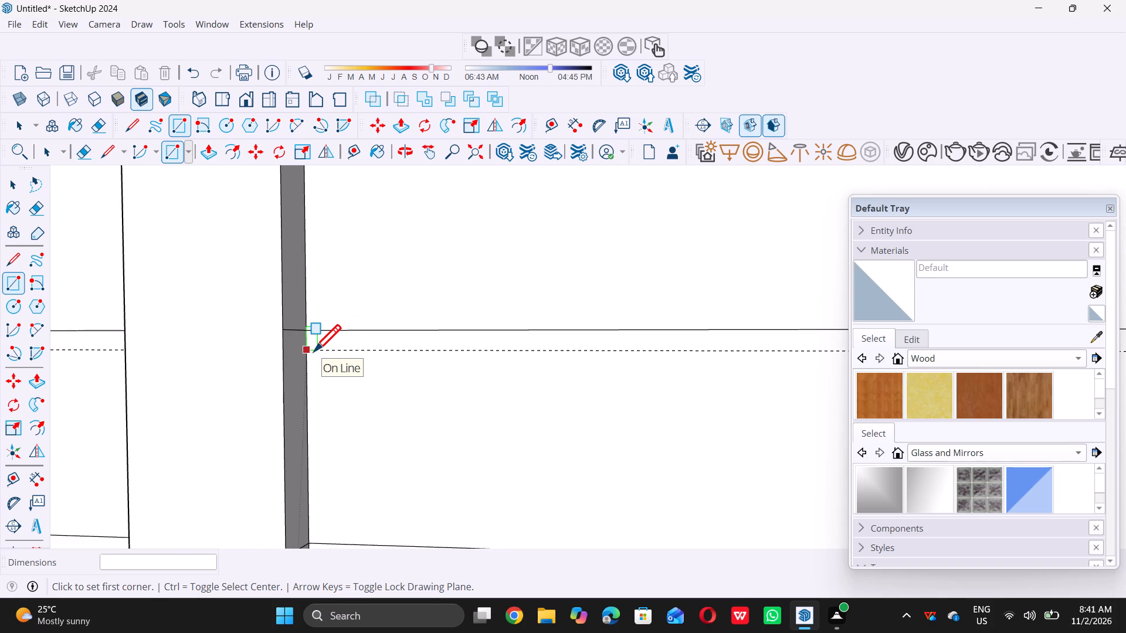
double_click(314, 351)
scroll(314, 351, down, 7)
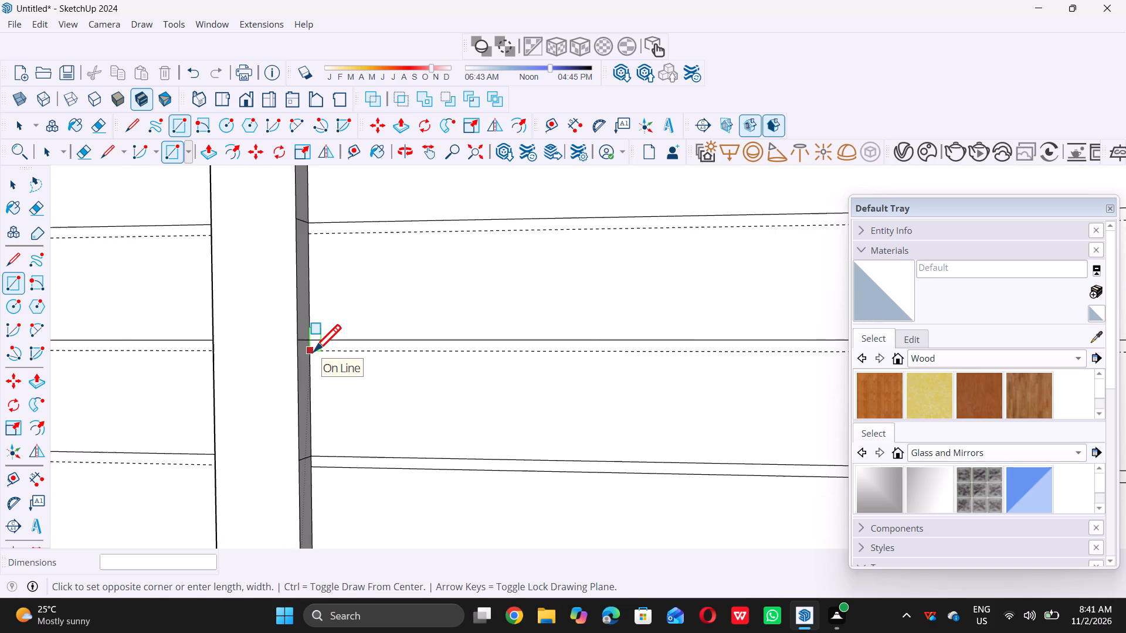
scroll(314, 351, down, 18)
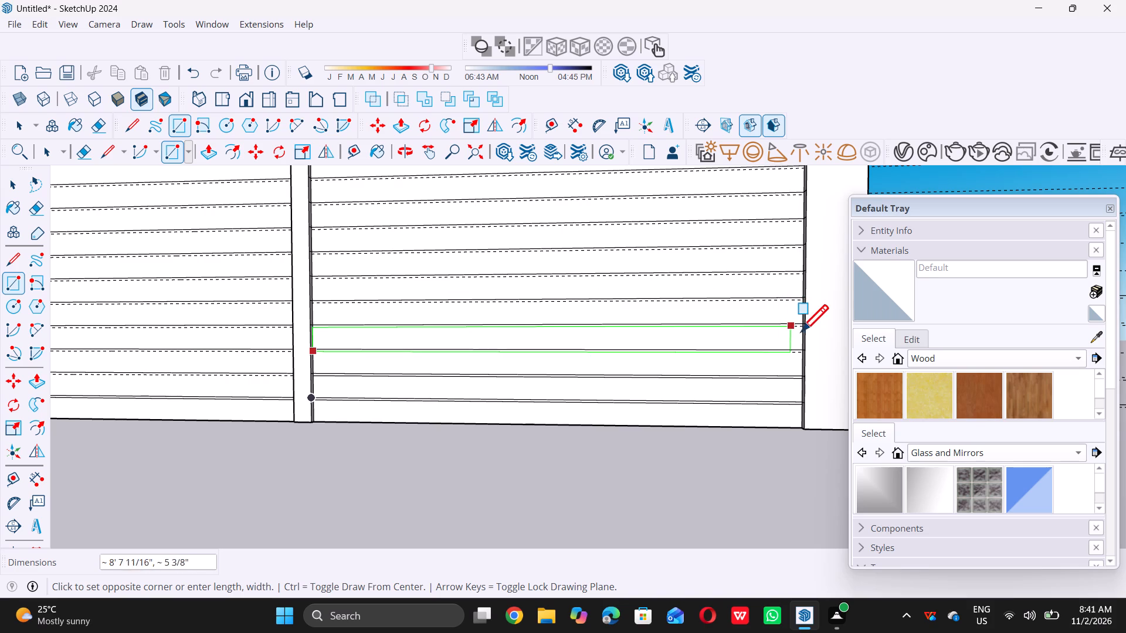
scroll(803, 332, up, 17)
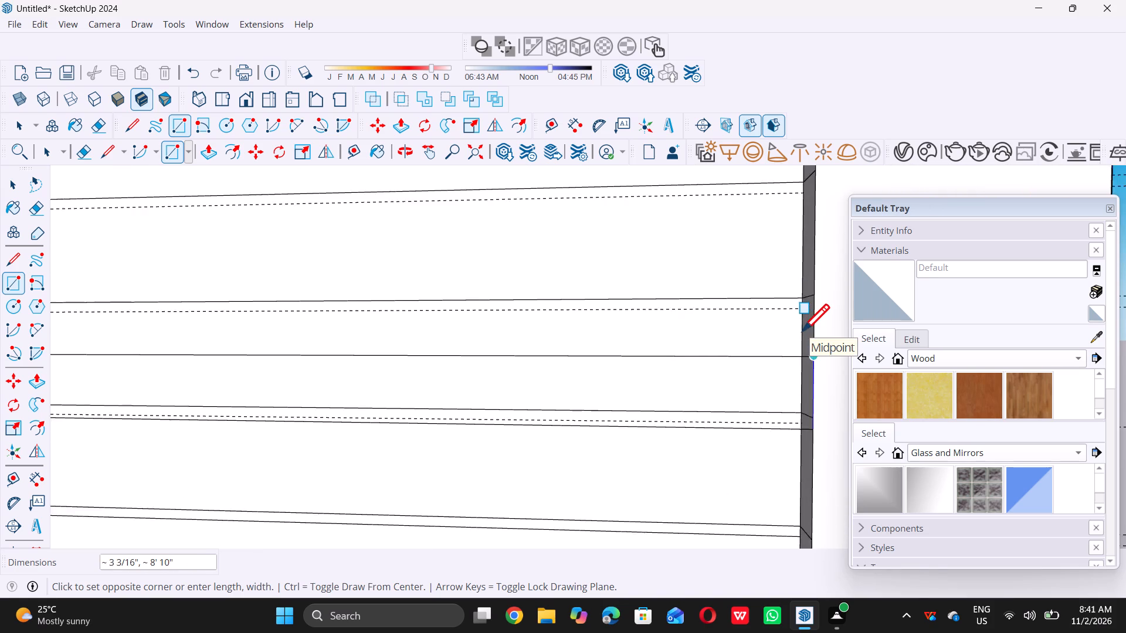
scroll(802, 331, up, 2)
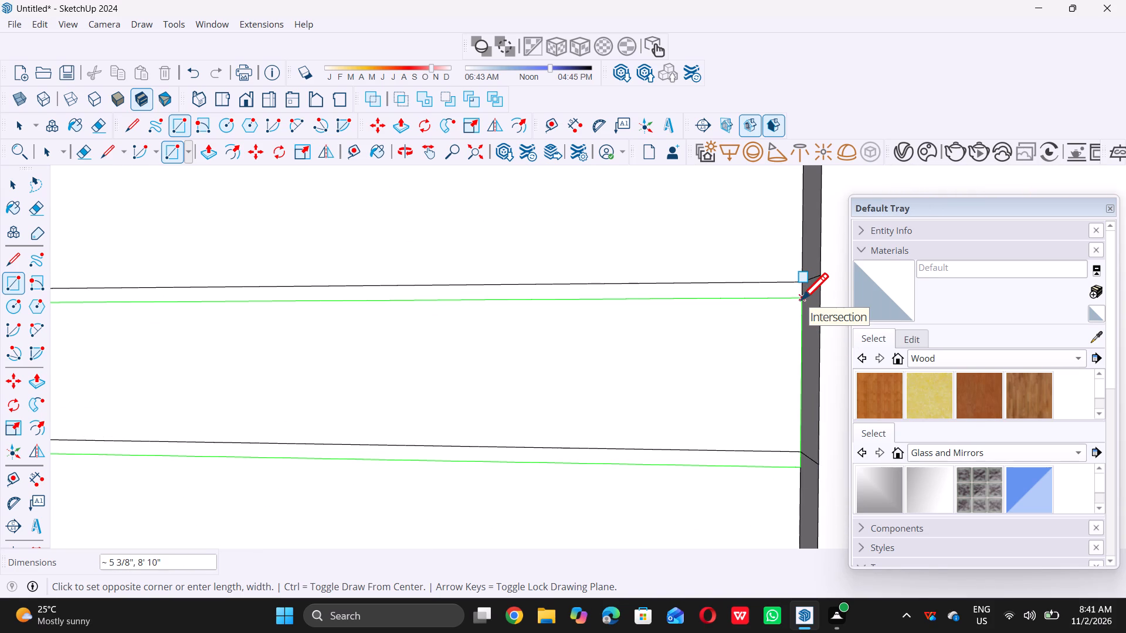
double_click(802, 299)
Draw a rectangle about 5 3/8" by 8' 10" on the left slatted panel, from the second-lowest guide up to the third-lowest guide.
scroll(718, 367, down, 8)
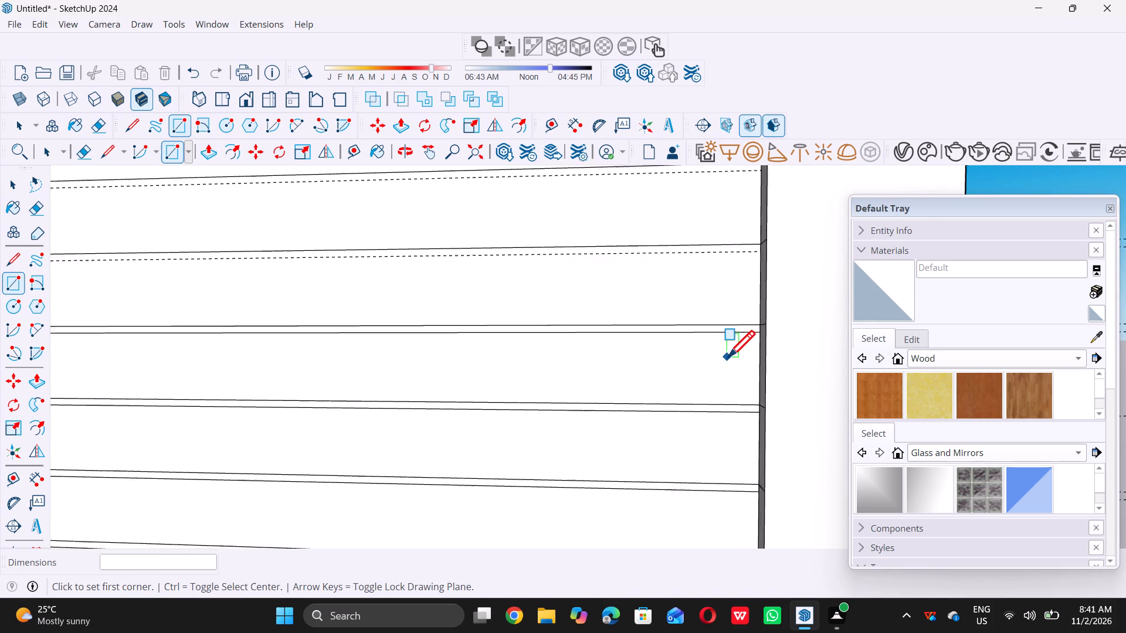
scroll(728, 357, down, 20)
scroll(728, 357, down, 3)
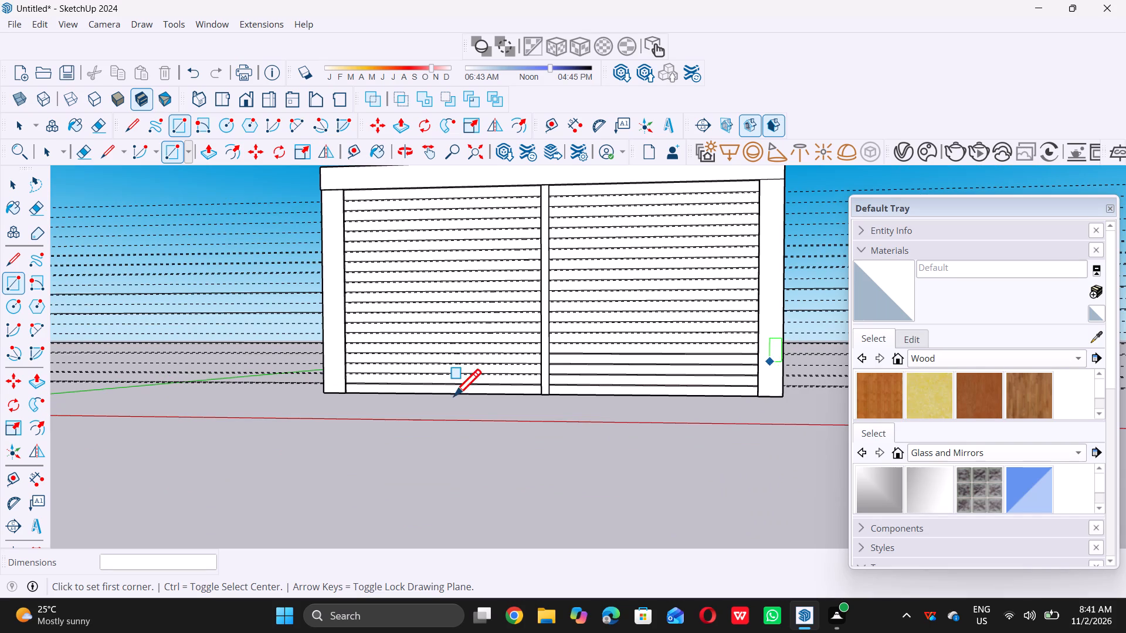
scroll(417, 346, up, 5)
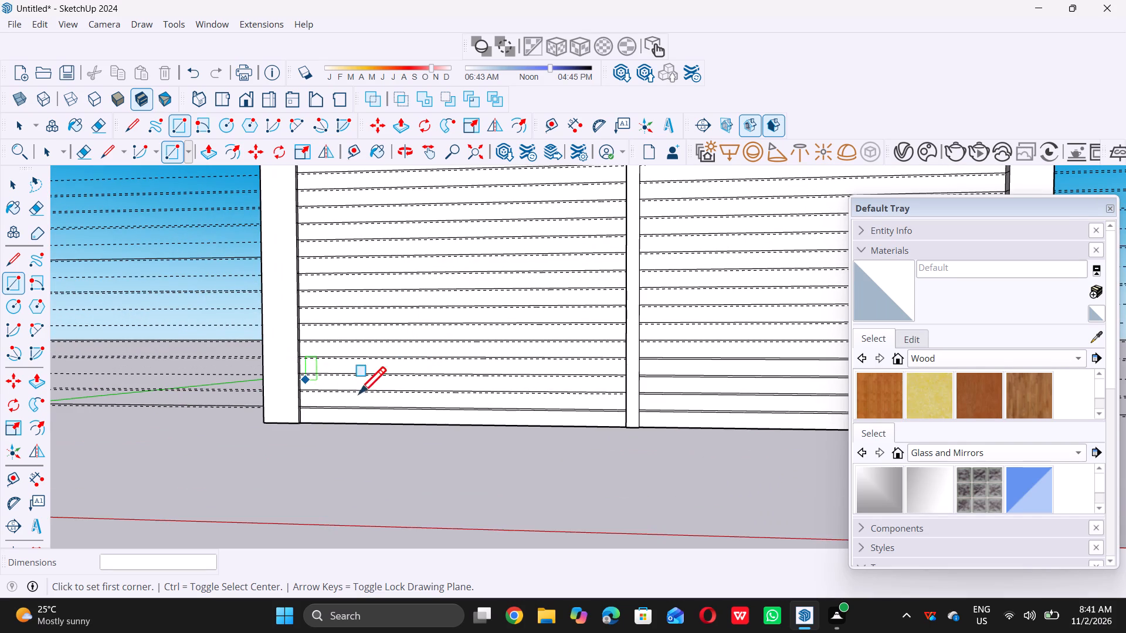
scroll(341, 396, up, 5)
scroll(293, 384, up, 10)
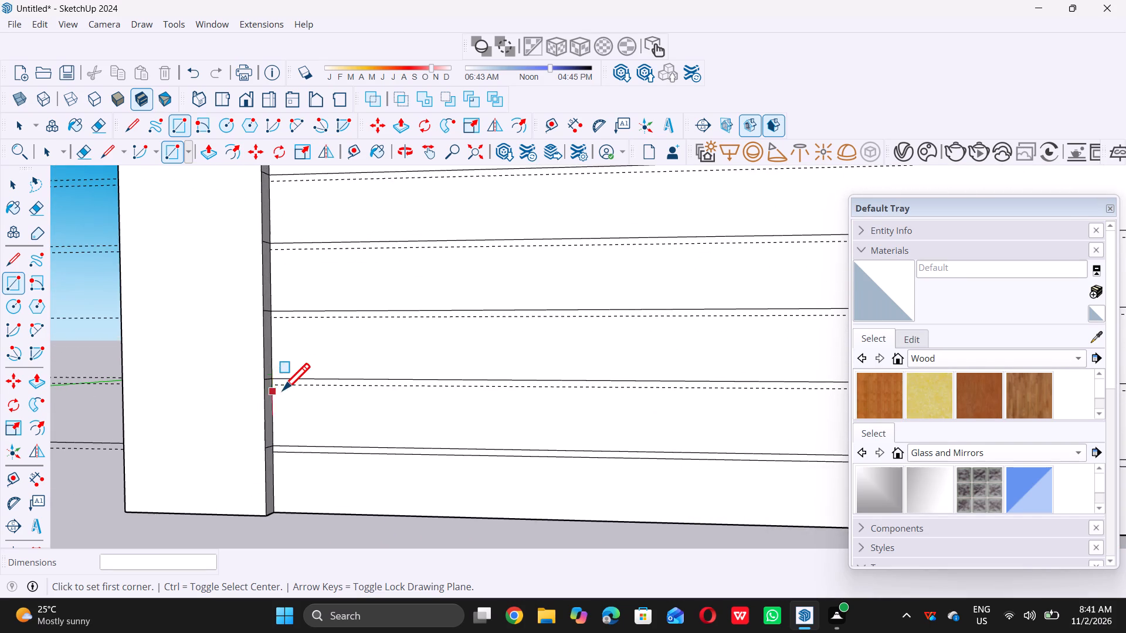
scroll(283, 390, up, 12)
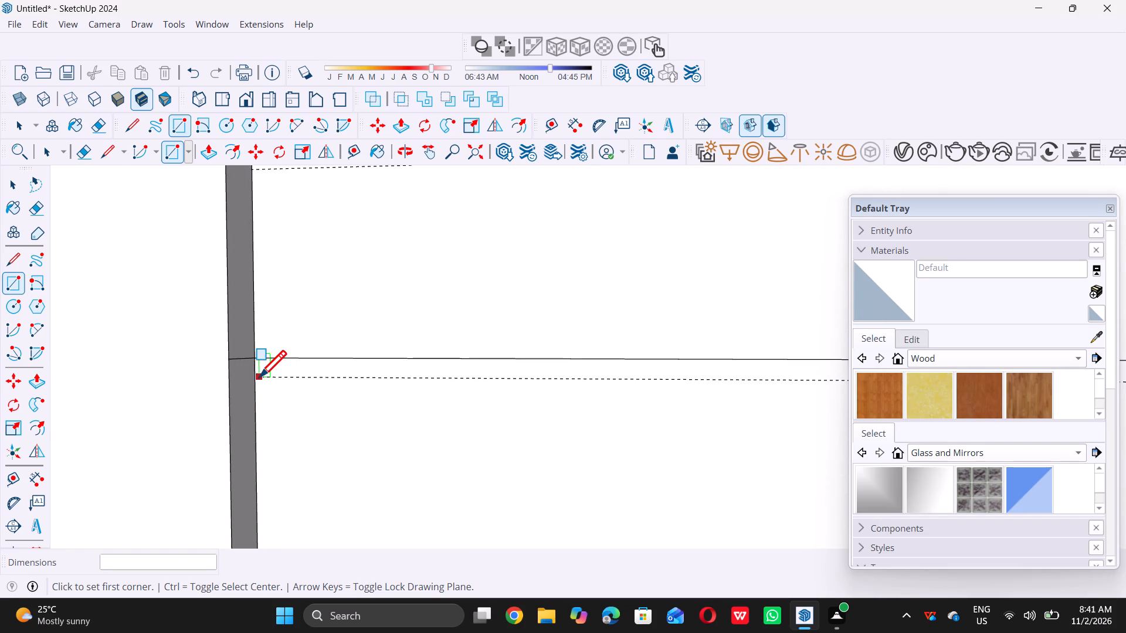
click(257, 376)
scroll(257, 376, down, 2)
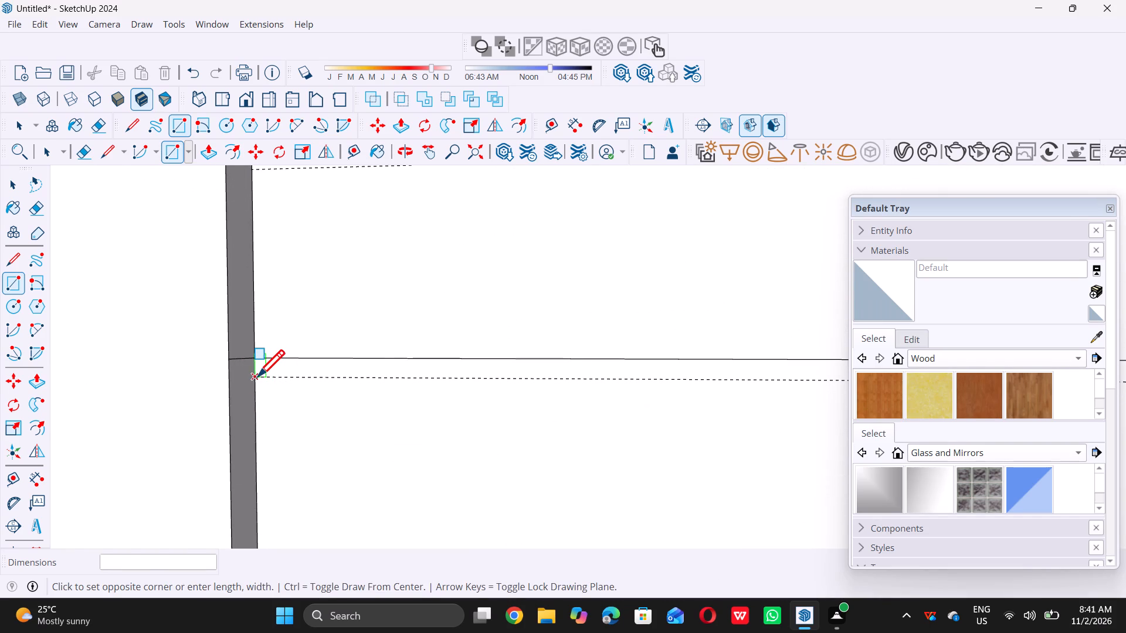
scroll(257, 376, down, 19)
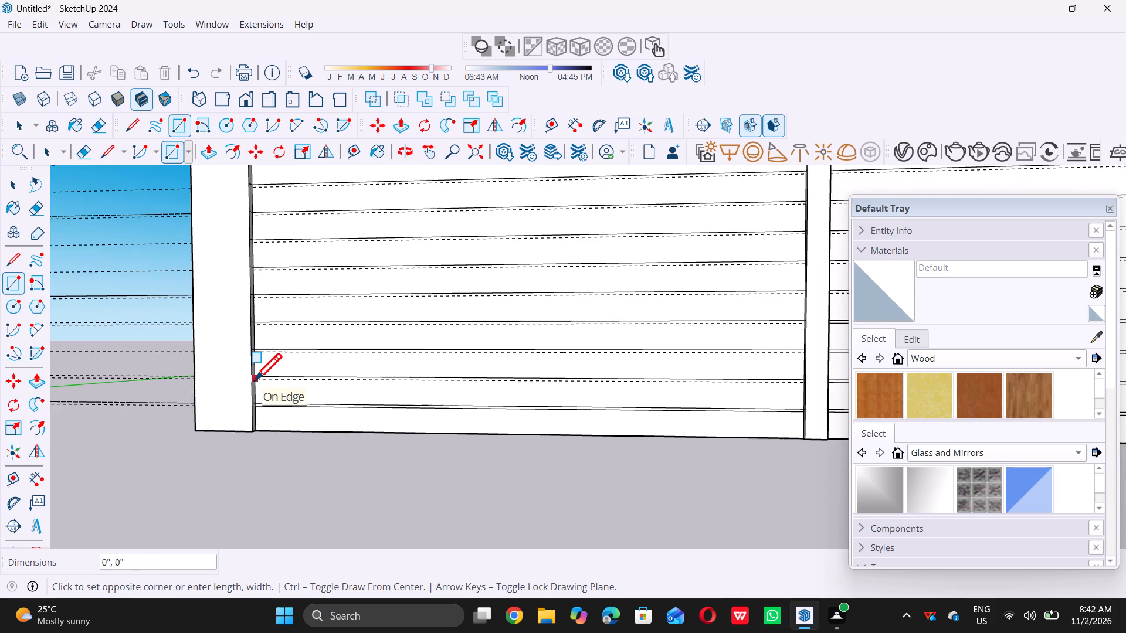
scroll(255, 380, down, 2)
scroll(710, 362, up, 4)
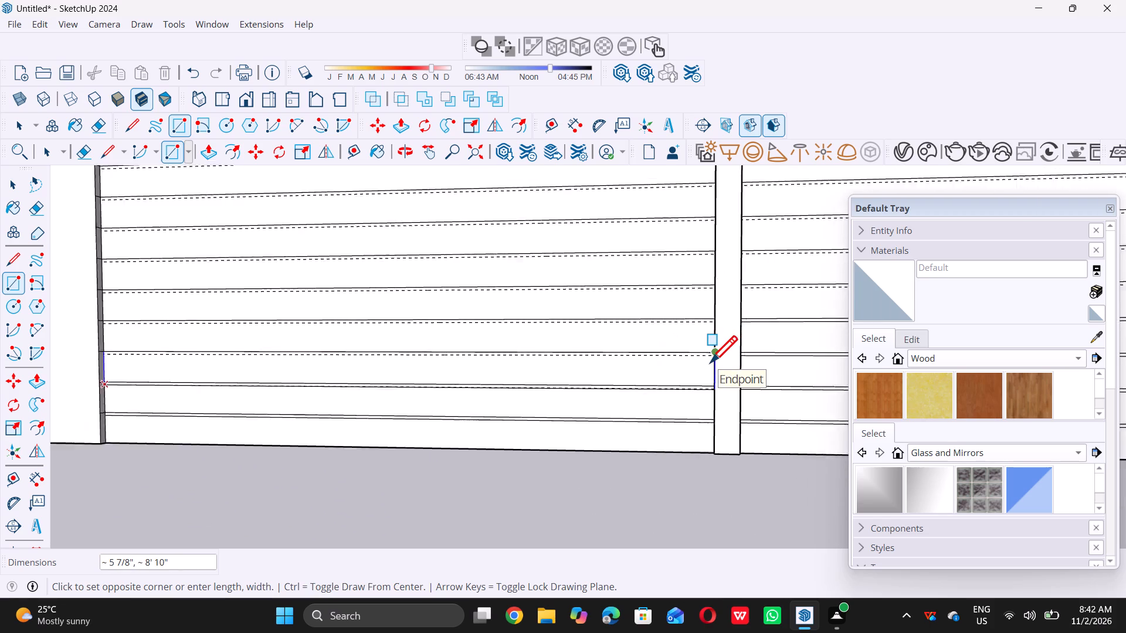
scroll(710, 362, up, 16)
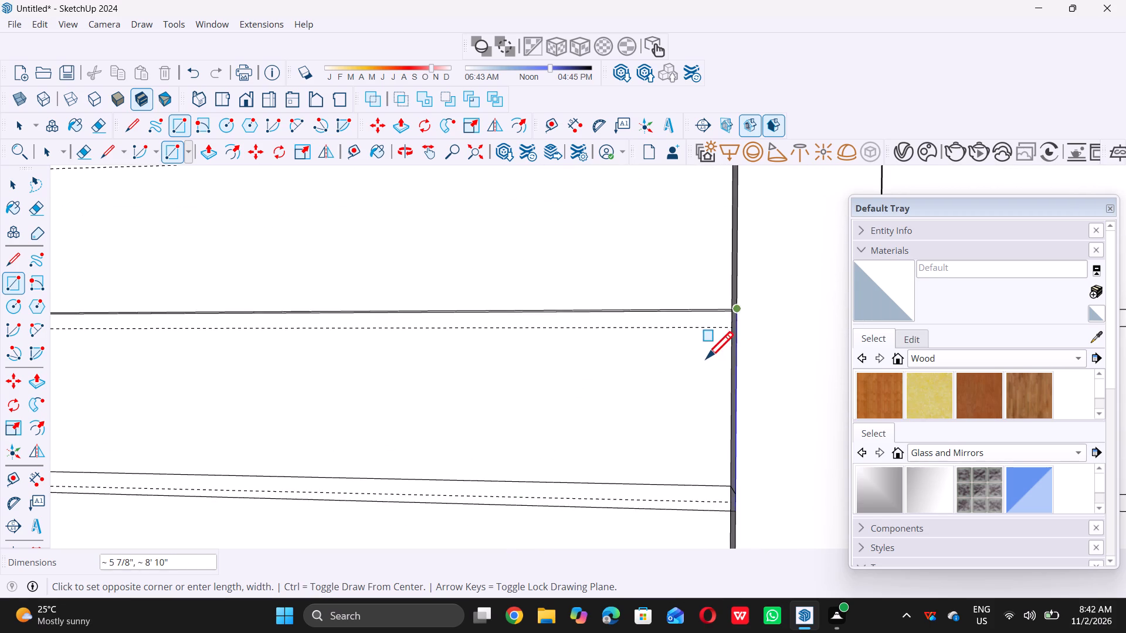
click(727, 329)
Draw a rectangle about 5 3/8" by 8' 10" on the left slatted panel, from the fourth-lowest guide up to the fifth-lowest guide.
scroll(655, 363, down, 12)
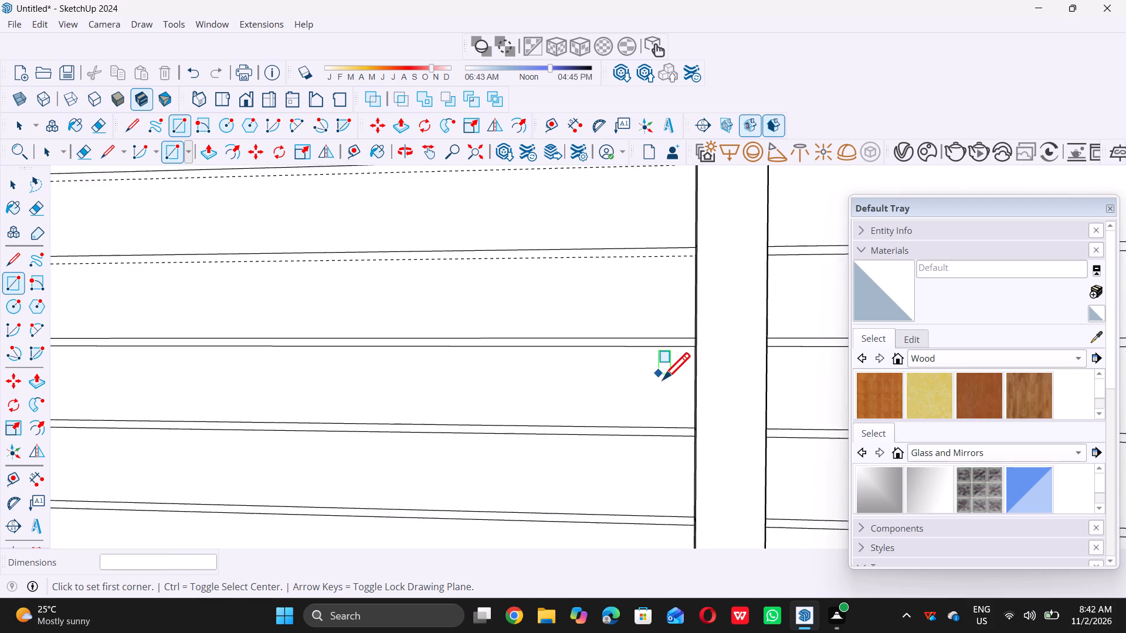
scroll(663, 379, down, 4)
scroll(670, 297, up, 14)
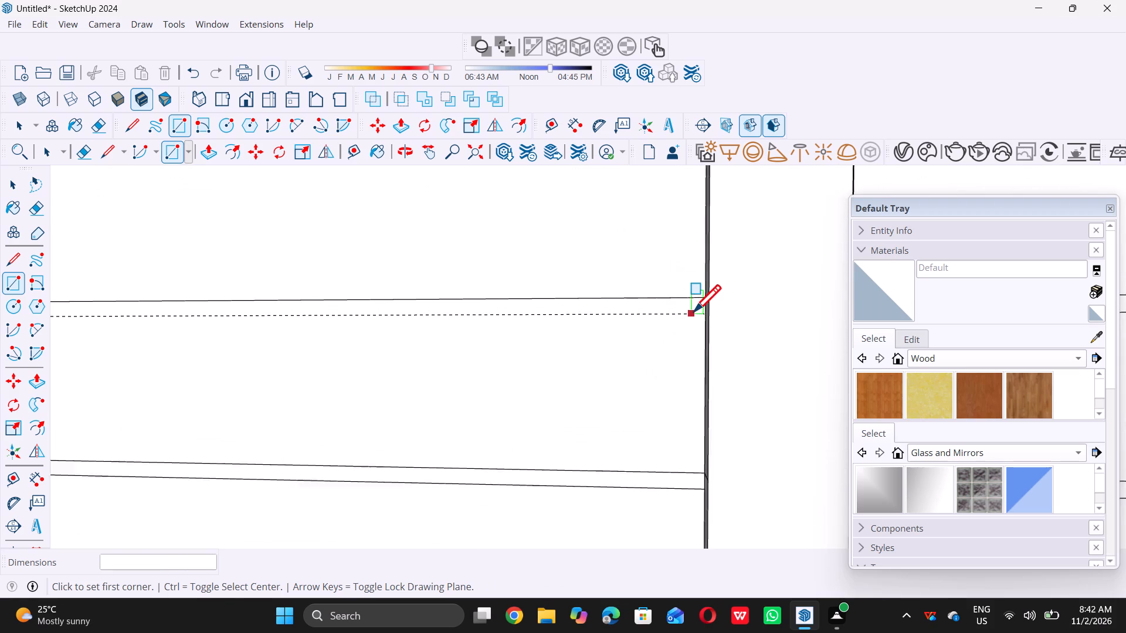
scroll(698, 312, up, 8)
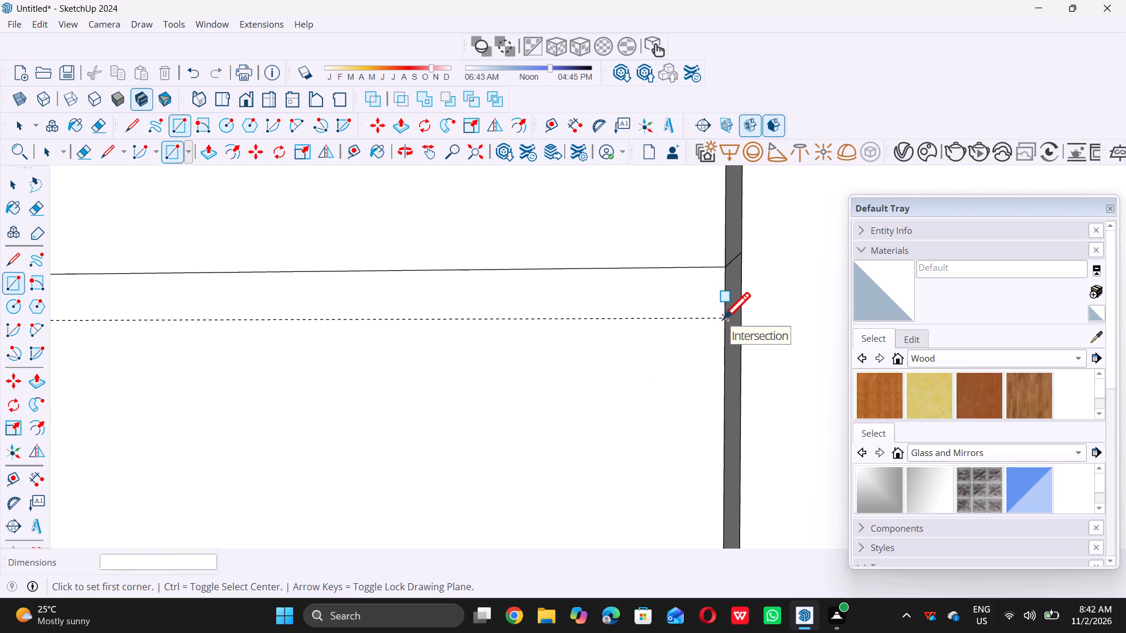
double_click(724, 319)
scroll(724, 319, down, 11)
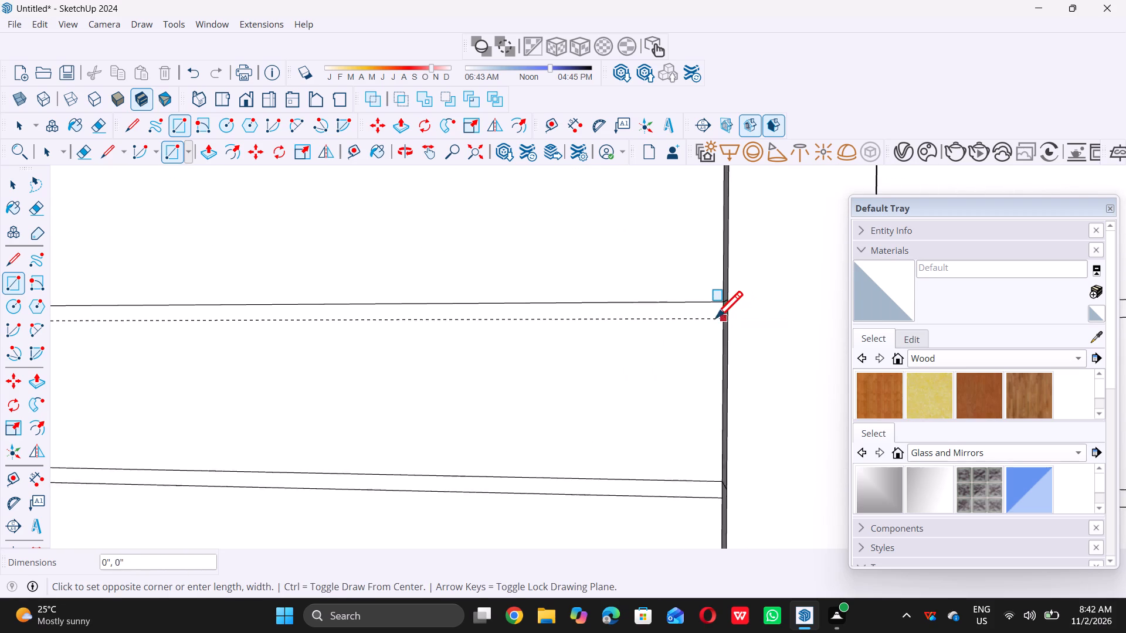
scroll(715, 318, down, 17)
scroll(716, 316, down, 4)
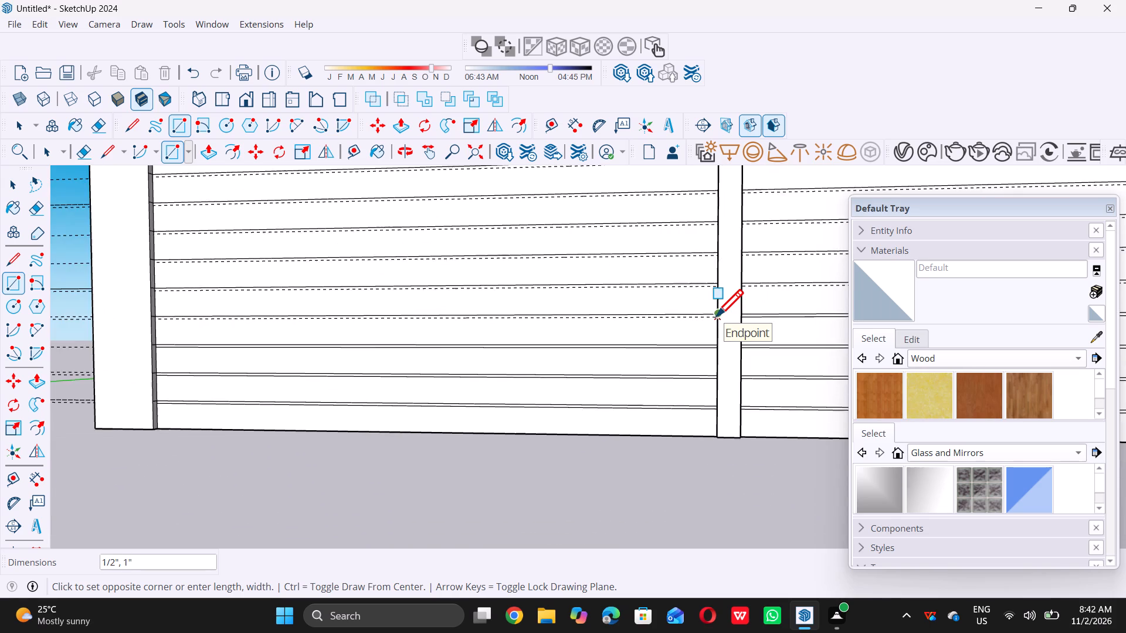
scroll(716, 316, down, 2)
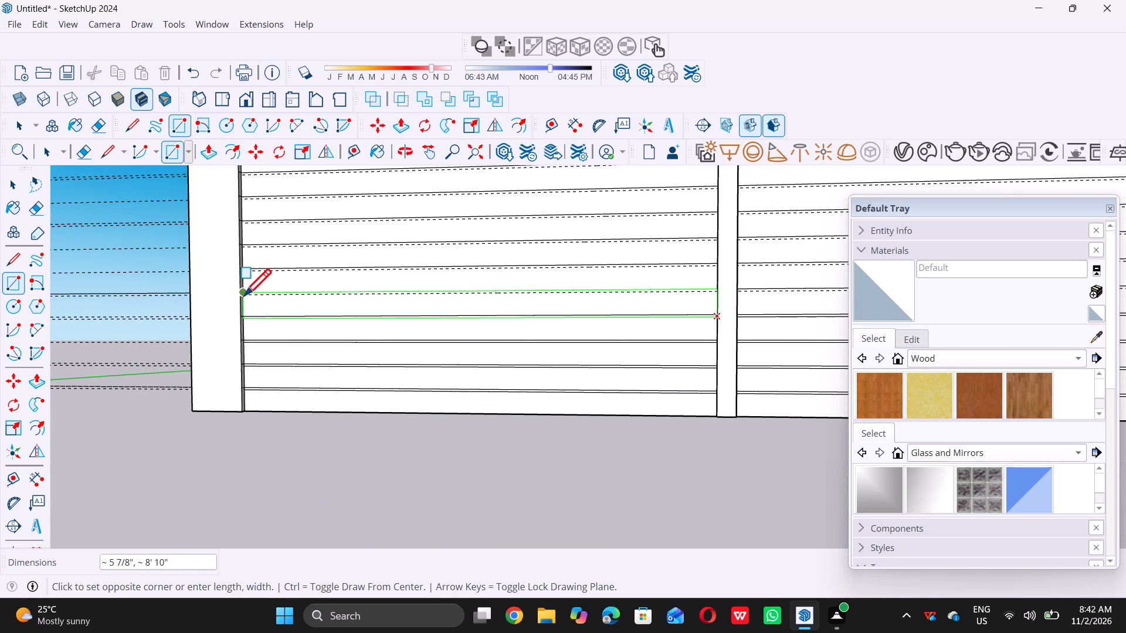
scroll(237, 300, up, 1)
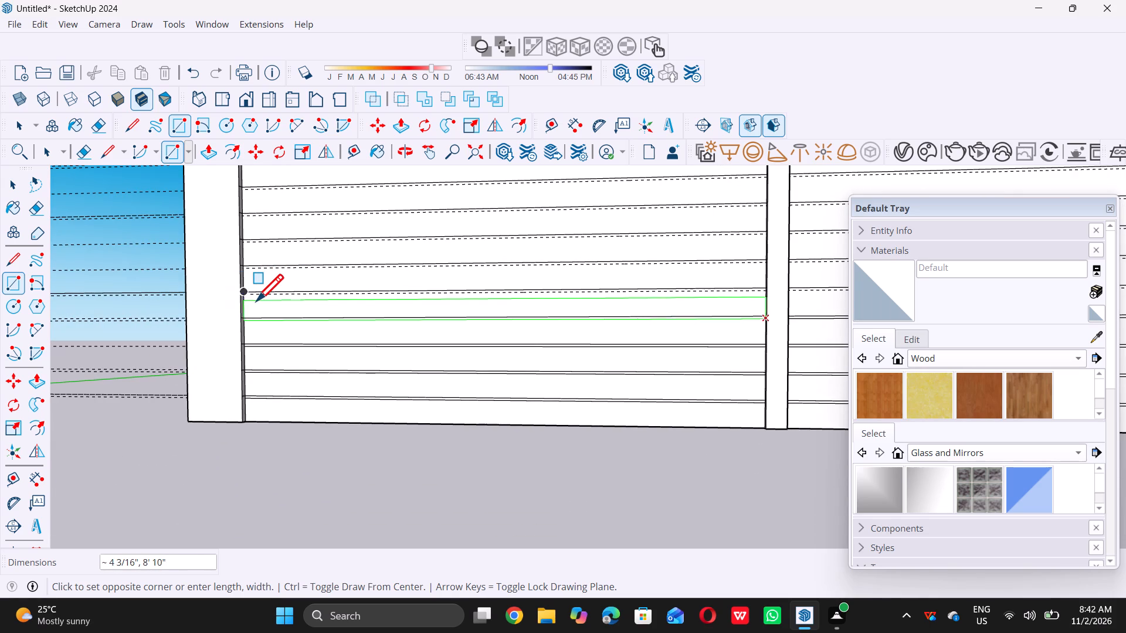
scroll(256, 301, up, 15)
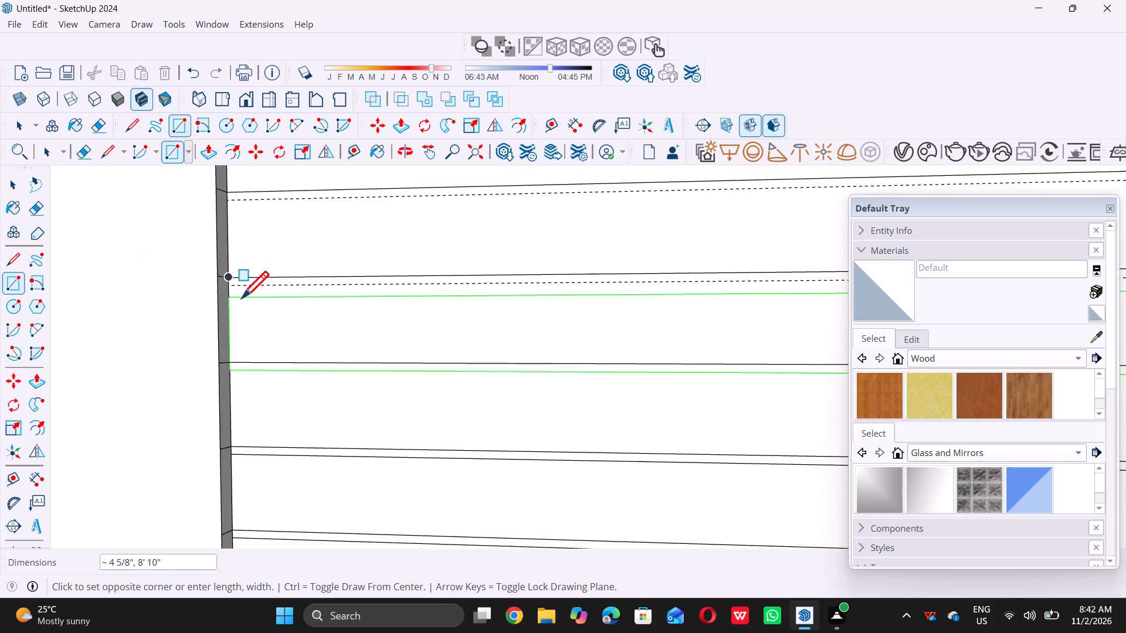
scroll(242, 298, up, 9)
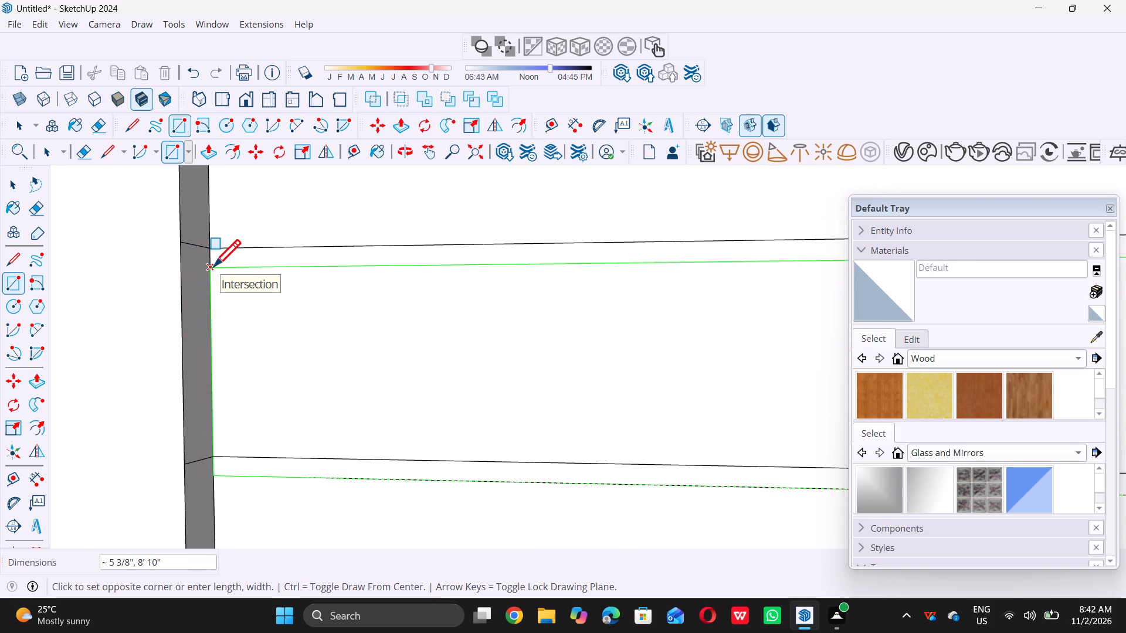
click(216, 266)
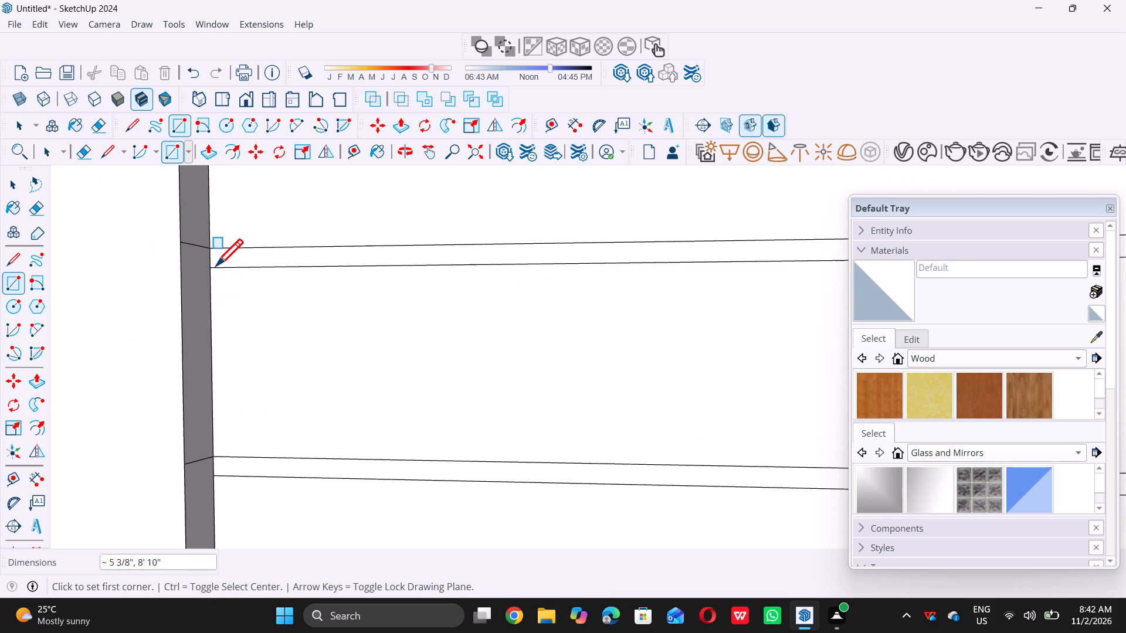
Draw a rectangle about 5 3/8" by 8' 10" on the left slatted panel, from the sixth-lowest guide up to the seventh-lowest guide.
scroll(215, 308, down, 19)
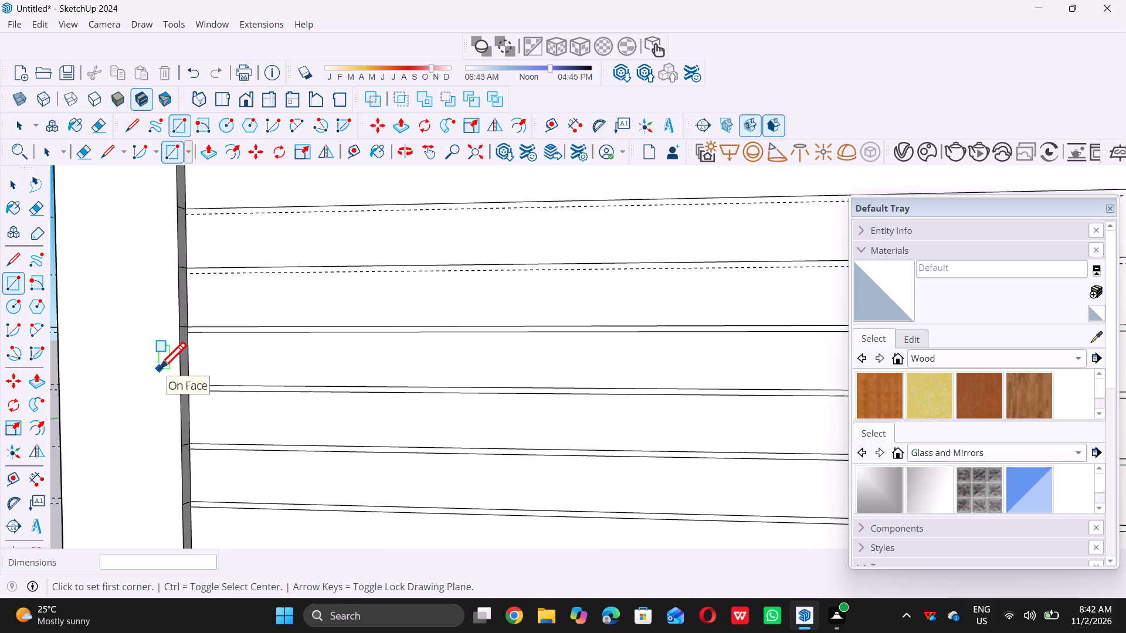
scroll(159, 369, down, 12)
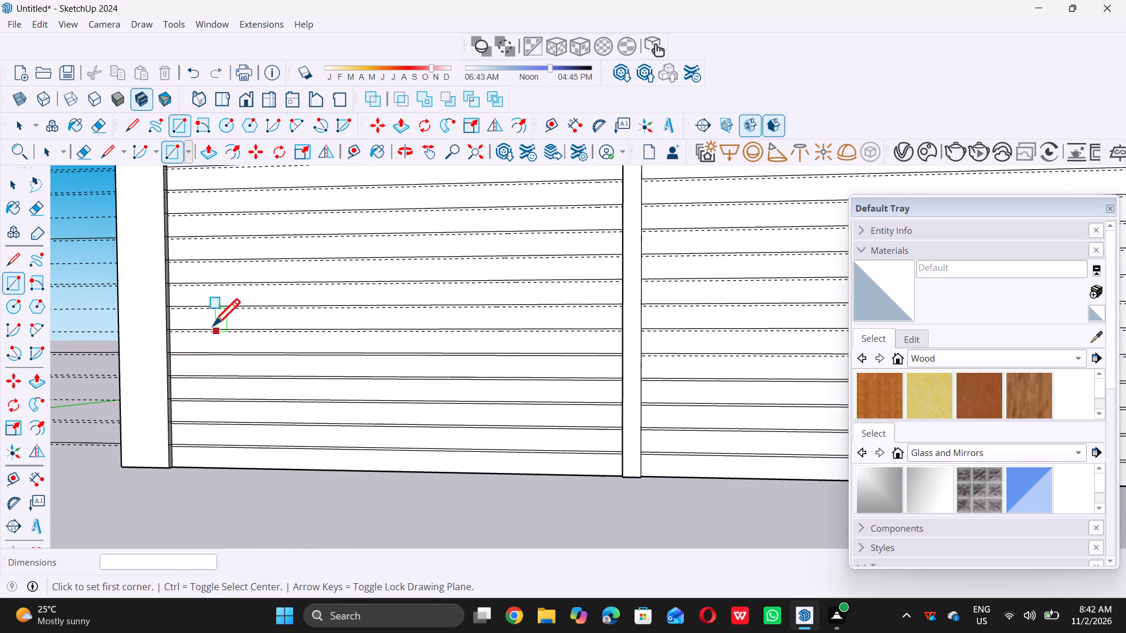
scroll(212, 324, up, 9)
scroll(154, 337, up, 5)
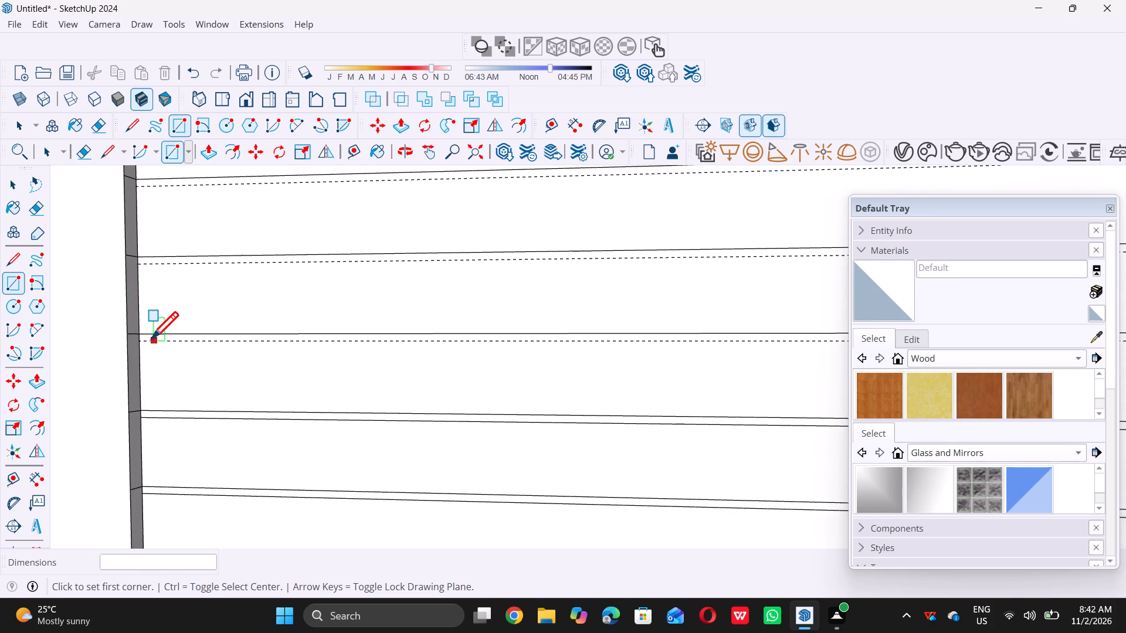
scroll(151, 338, up, 8)
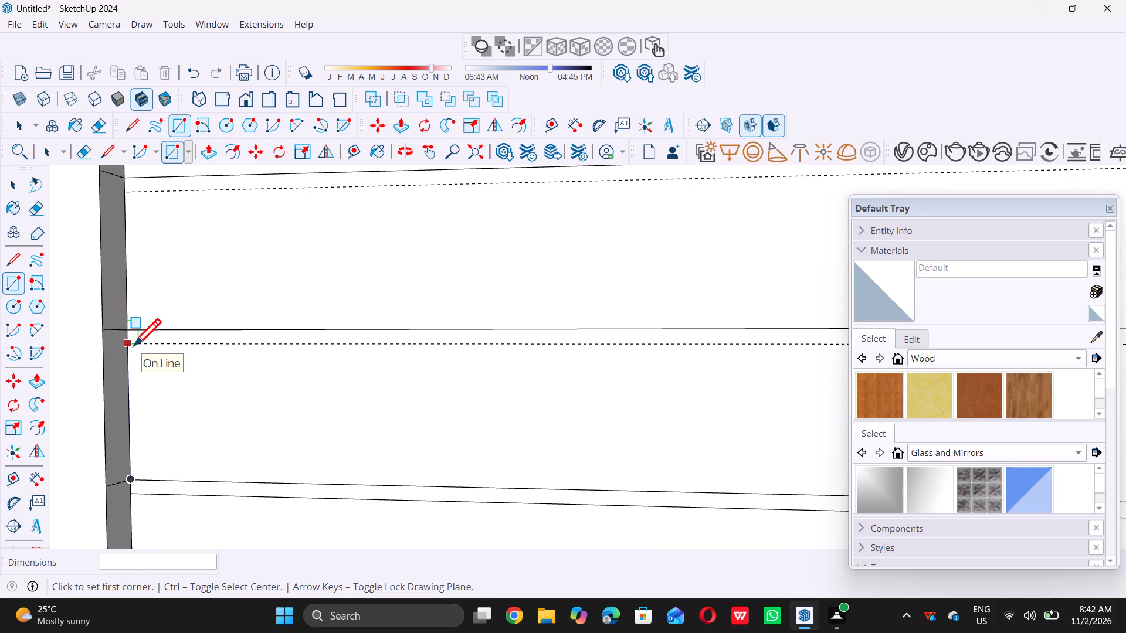
click(133, 345)
scroll(133, 345, down, 4)
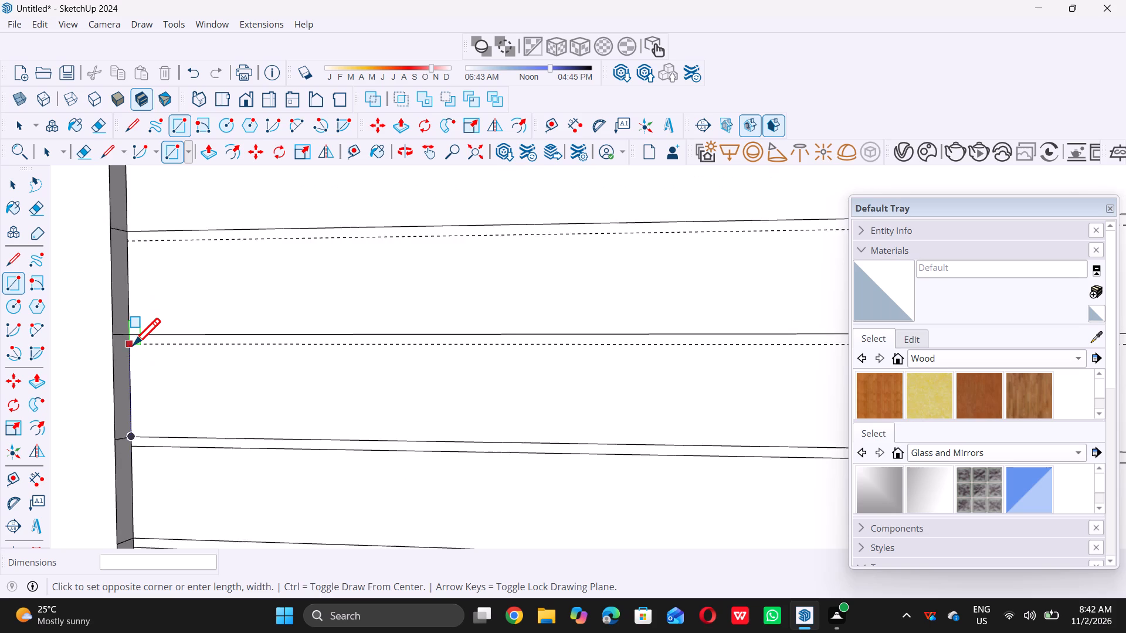
scroll(133, 345, down, 18)
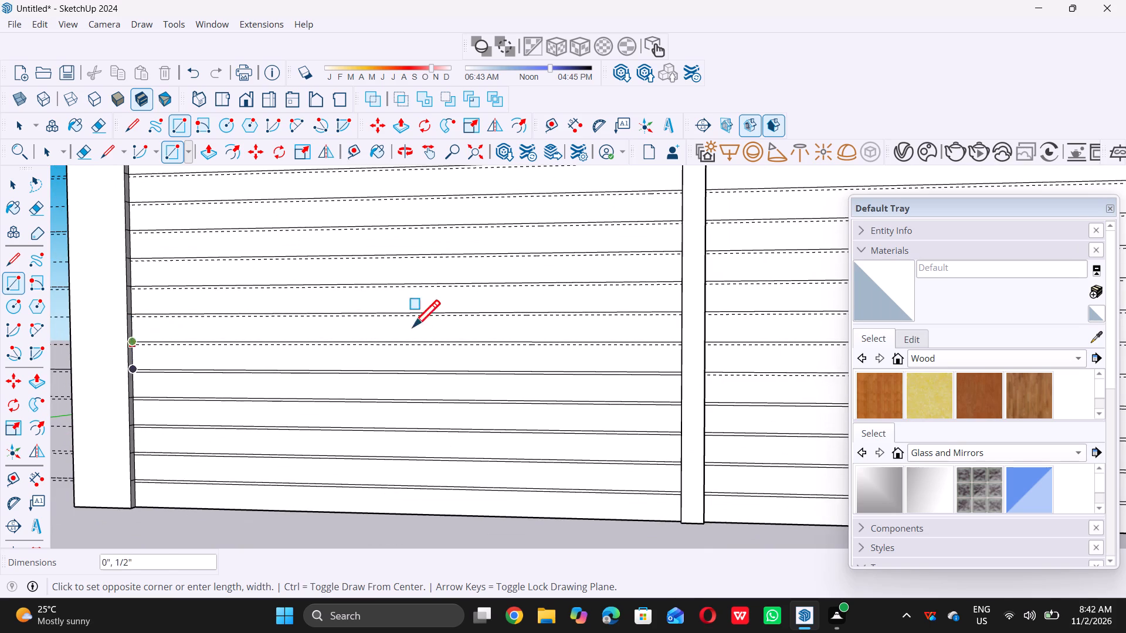
scroll(673, 318, up, 4)
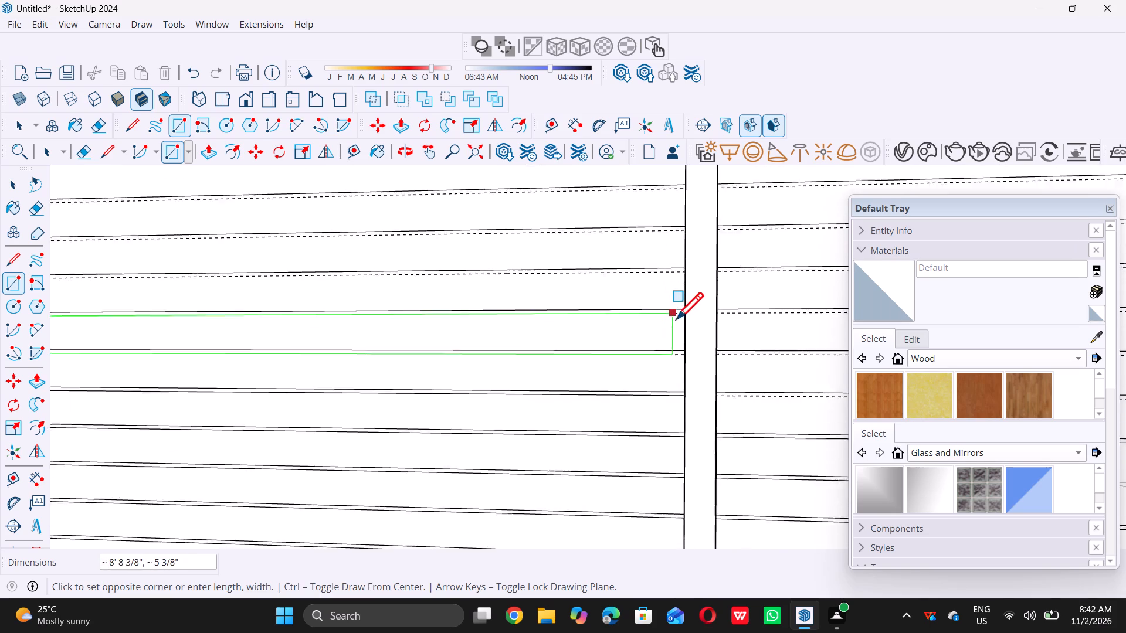
scroll(683, 319, up, 15)
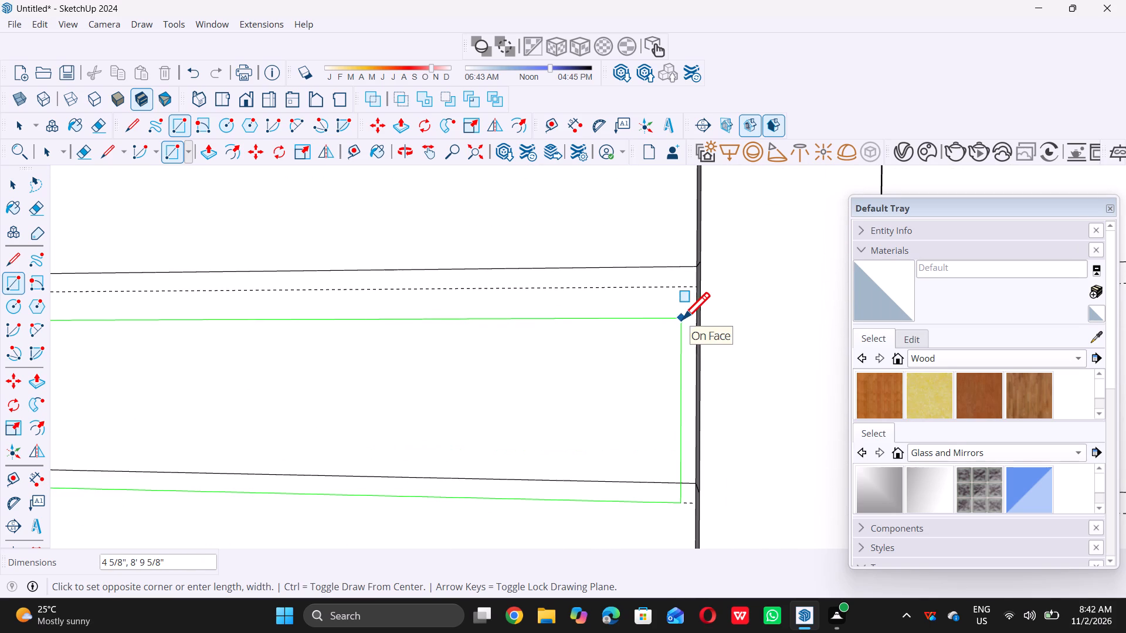
double_click(696, 289)
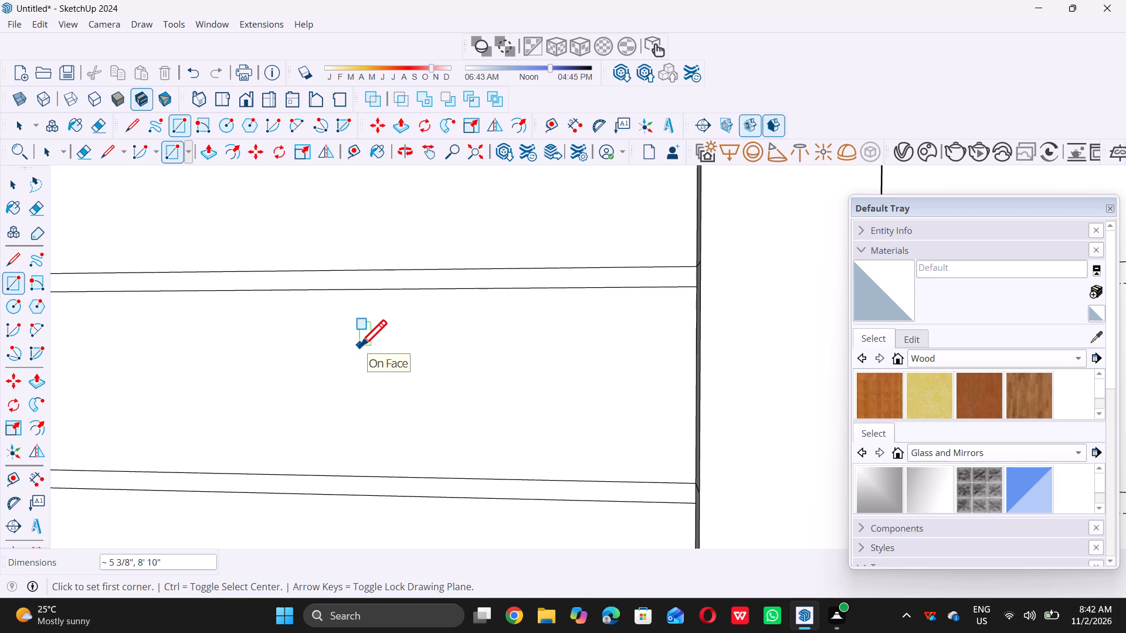
Draw a rectangle about 5 3/8" by 8' 10" on the right slatted panel, from the fifth-lowest guide up to the sixth-lowest guide.
scroll(321, 338, down, 18)
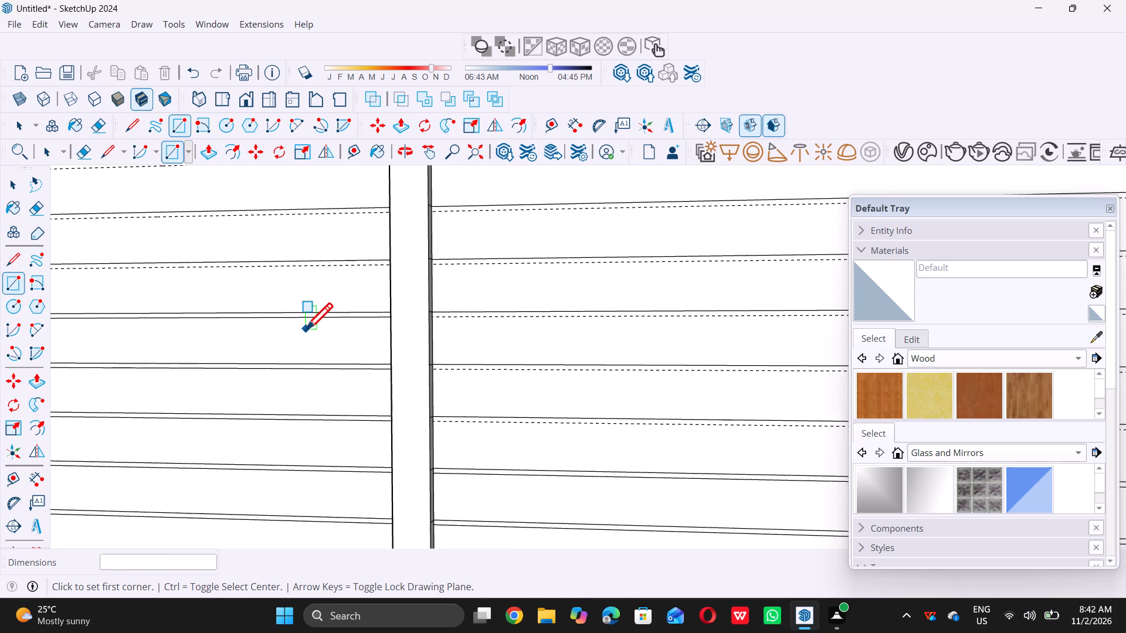
scroll(306, 329, down, 7)
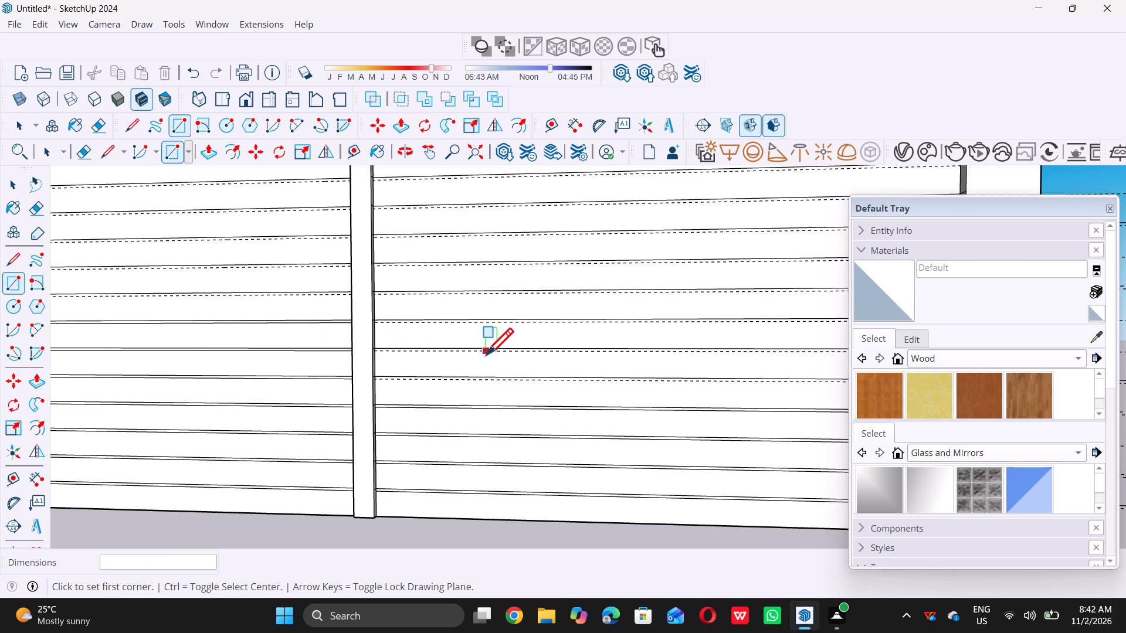
scroll(486, 355, down, 10)
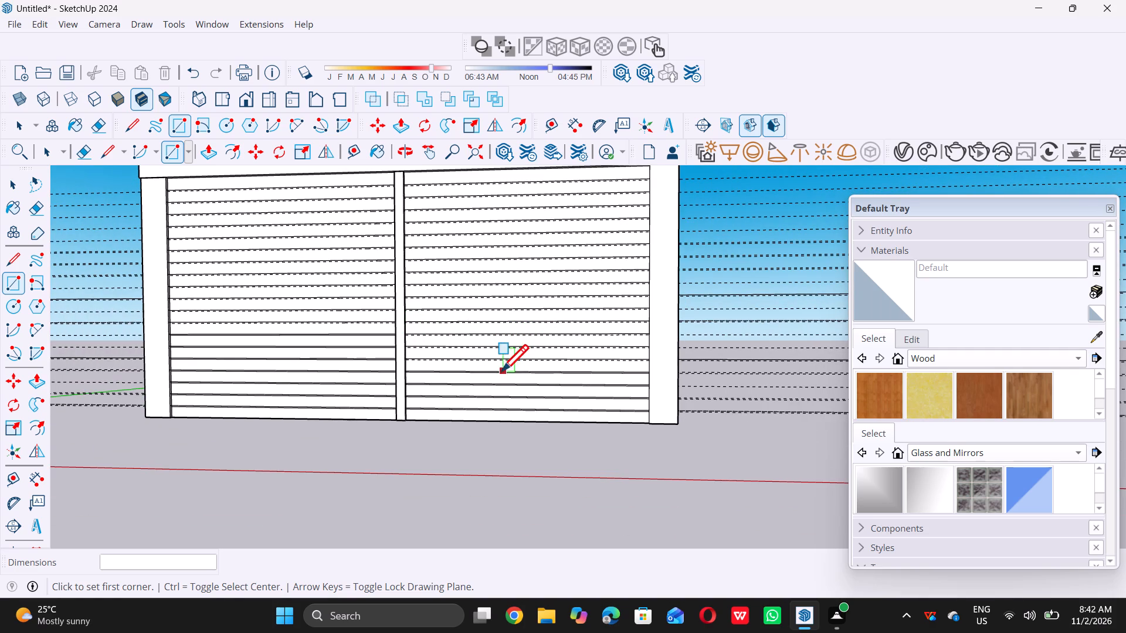
middle_drag(501, 371, 486, 377)
middle_click(486, 377)
scroll(440, 343, up, 10)
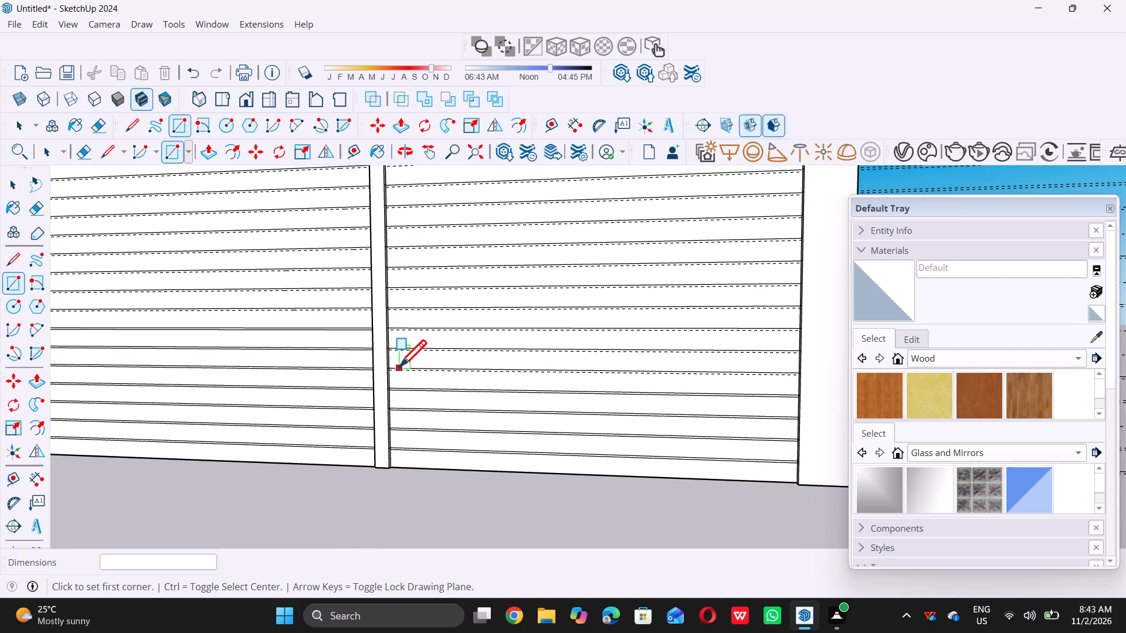
scroll(392, 370, up, 19)
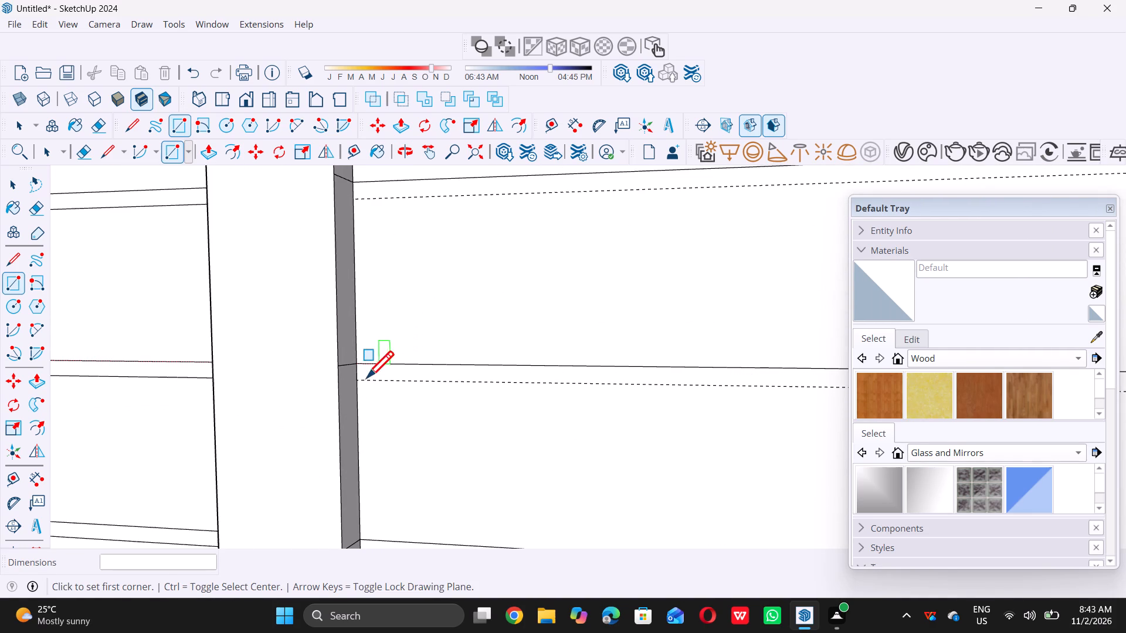
double_click(358, 382)
scroll(358, 382, down, 3)
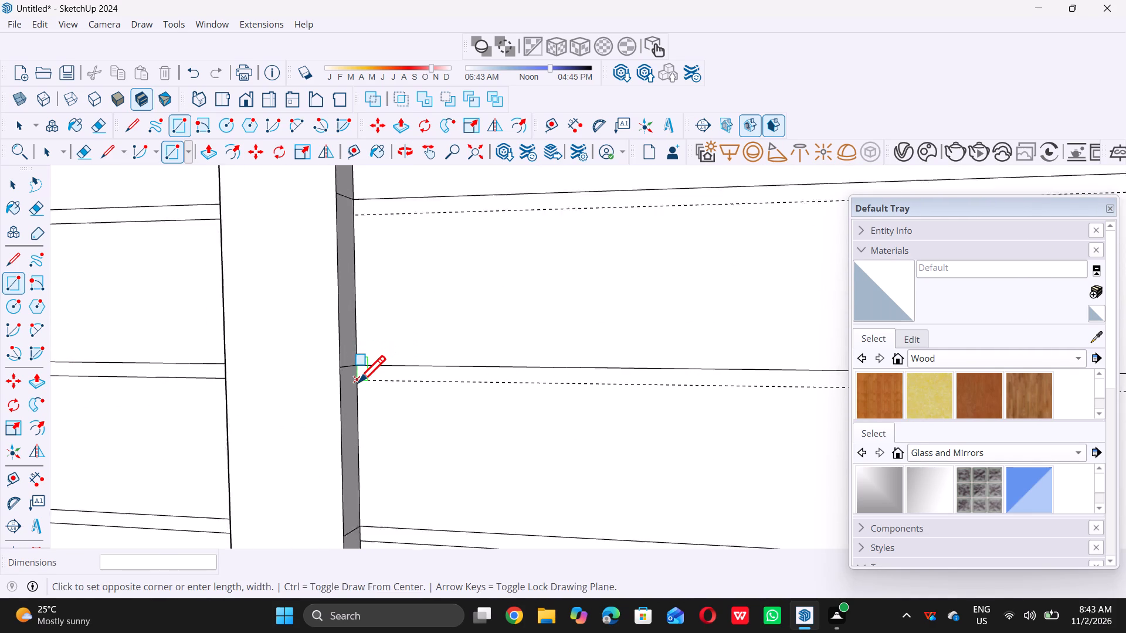
scroll(358, 382, down, 20)
scroll(358, 382, down, 3)
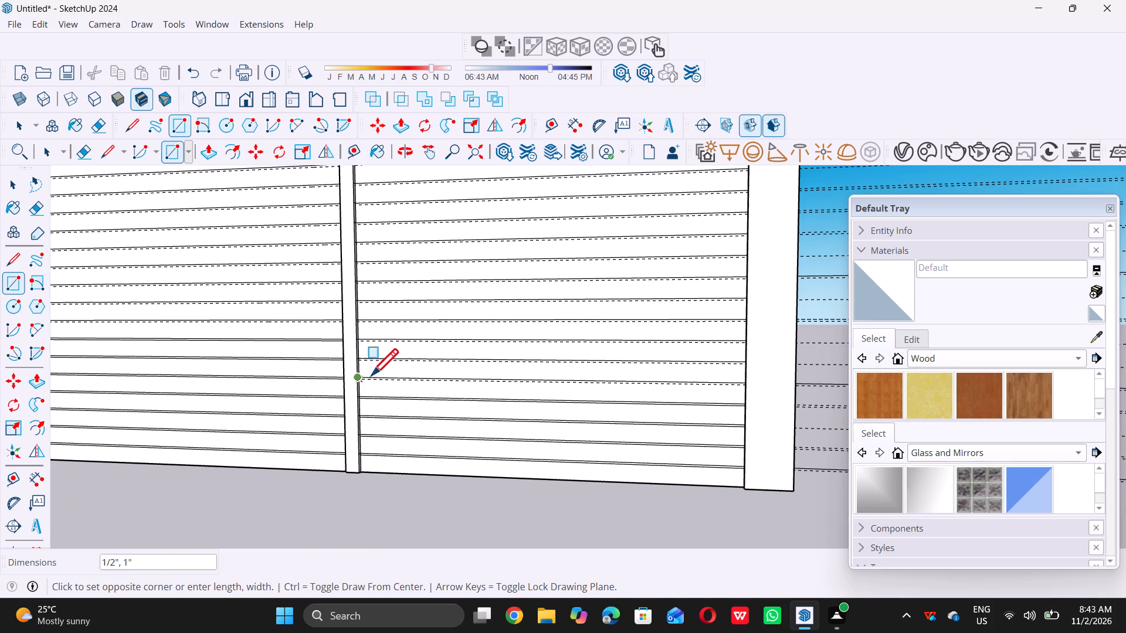
scroll(735, 372, up, 9)
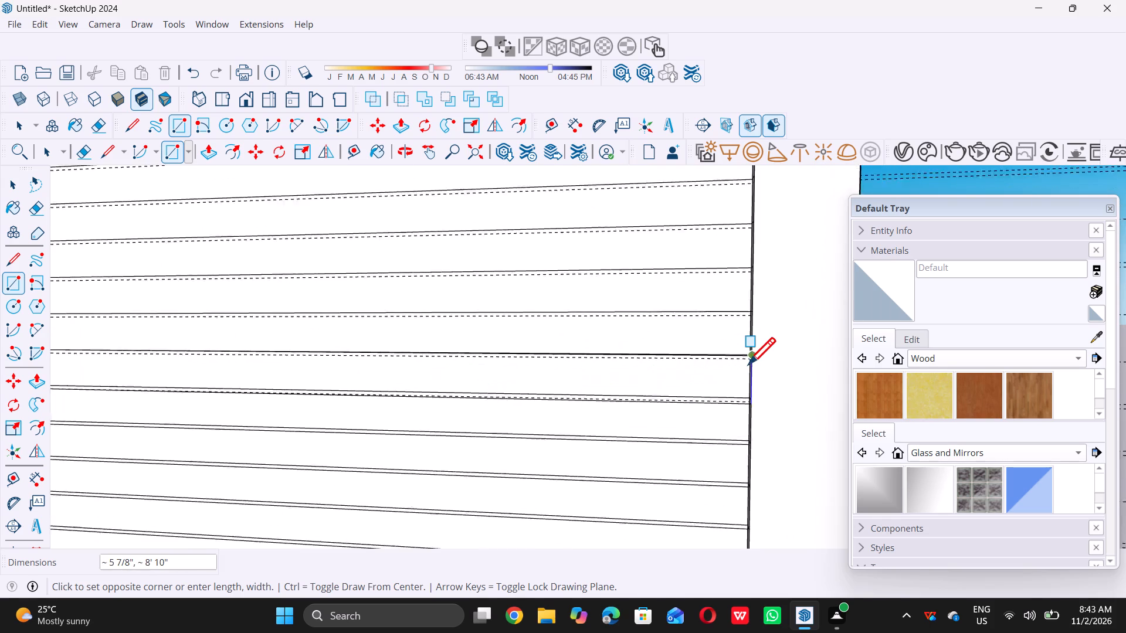
scroll(748, 363, up, 12)
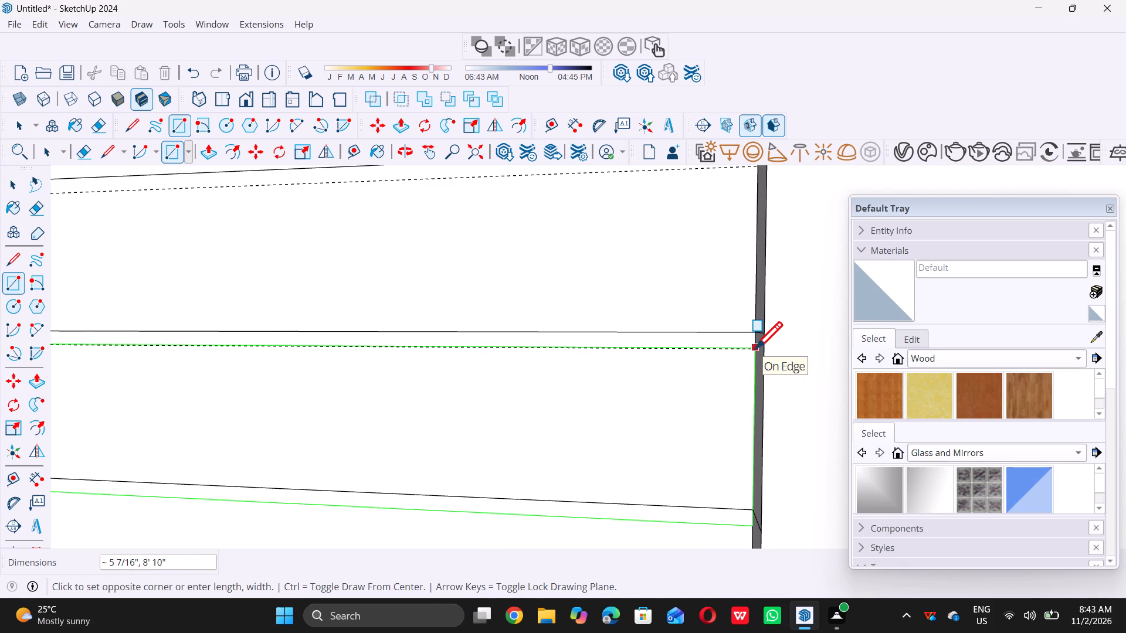
triple_click(754, 353)
Draw a rectangle about 10 13/16" by 8' 10" on the right slatted panel, from the sixth-lowest guide up to the eighth-lowest guide.
click(754, 353)
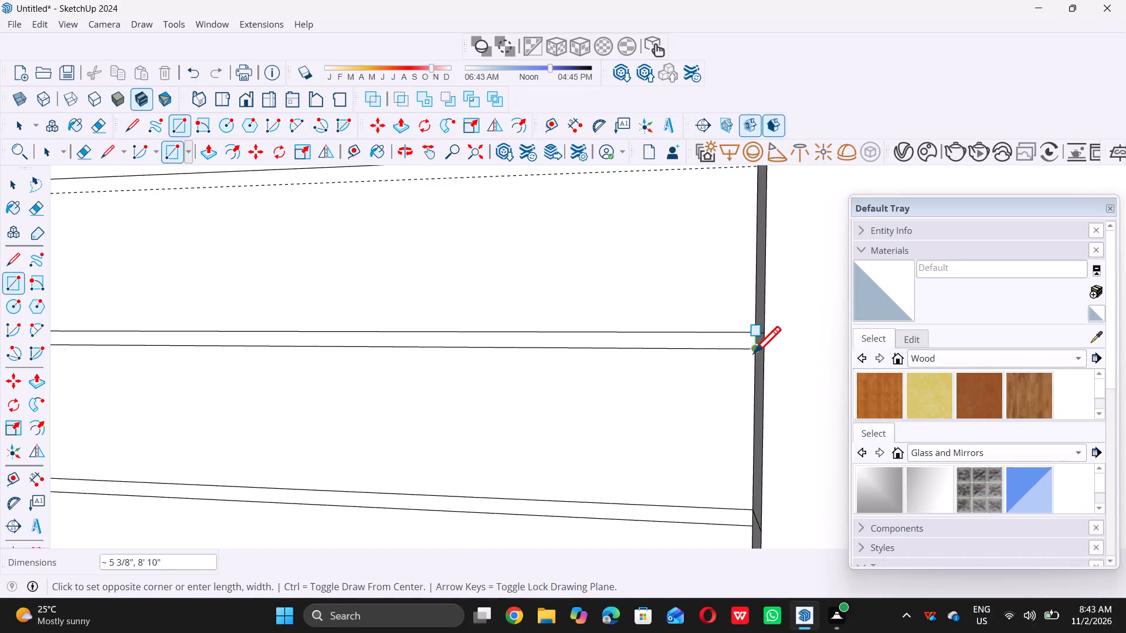
scroll(728, 378, down, 17)
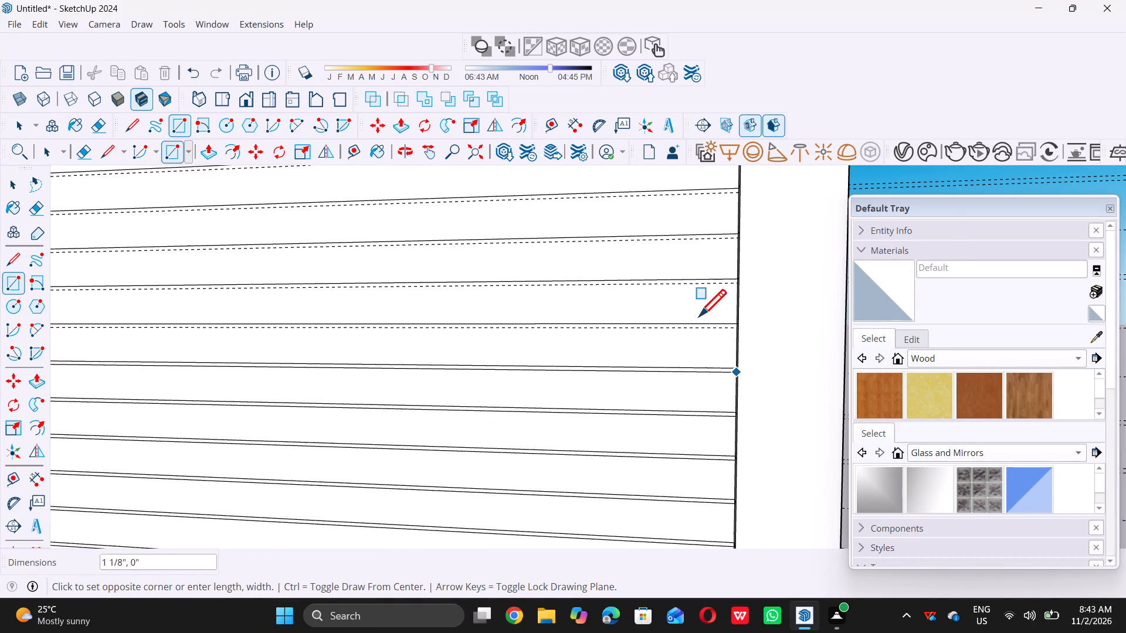
scroll(742, 289, up, 13)
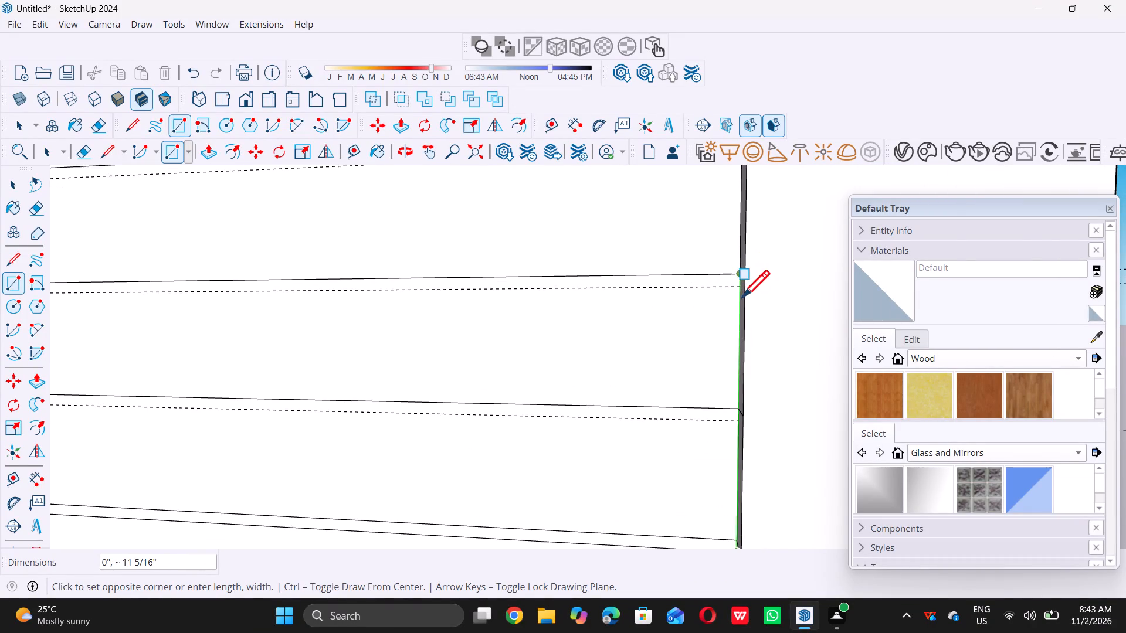
triple_click(737, 290)
scroll(737, 289, down, 3)
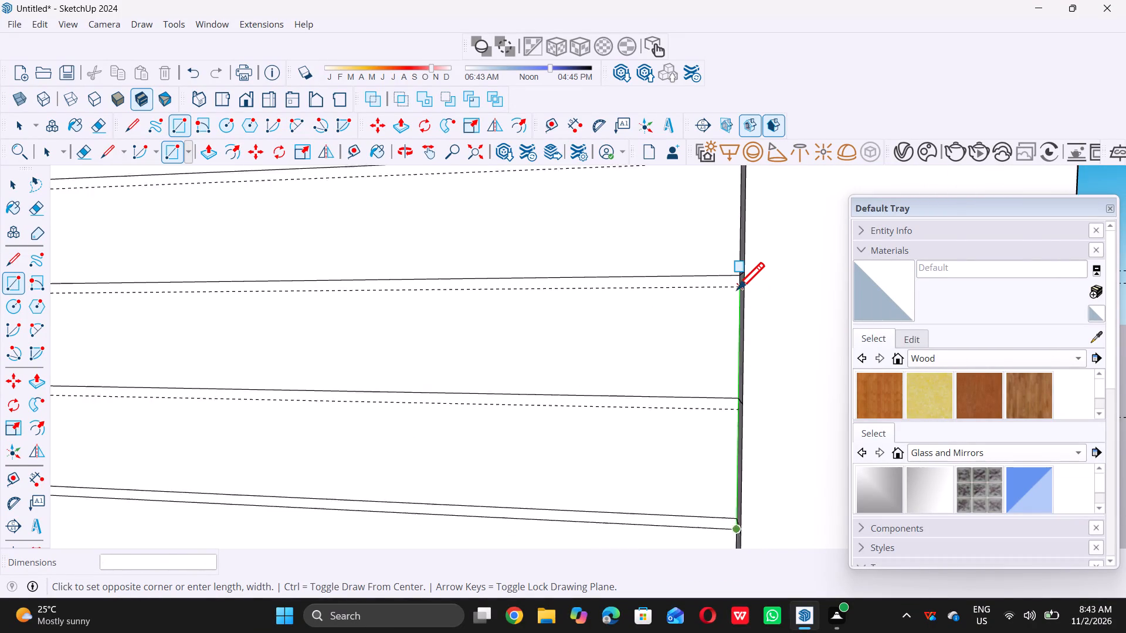
scroll(737, 289, down, 17)
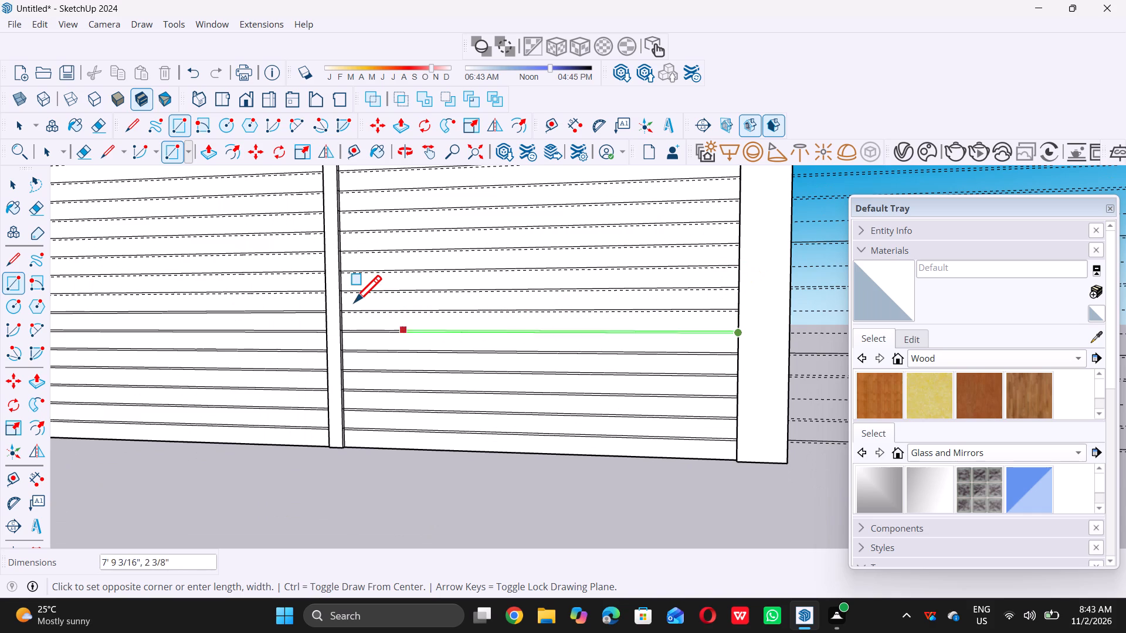
scroll(354, 302, up, 12)
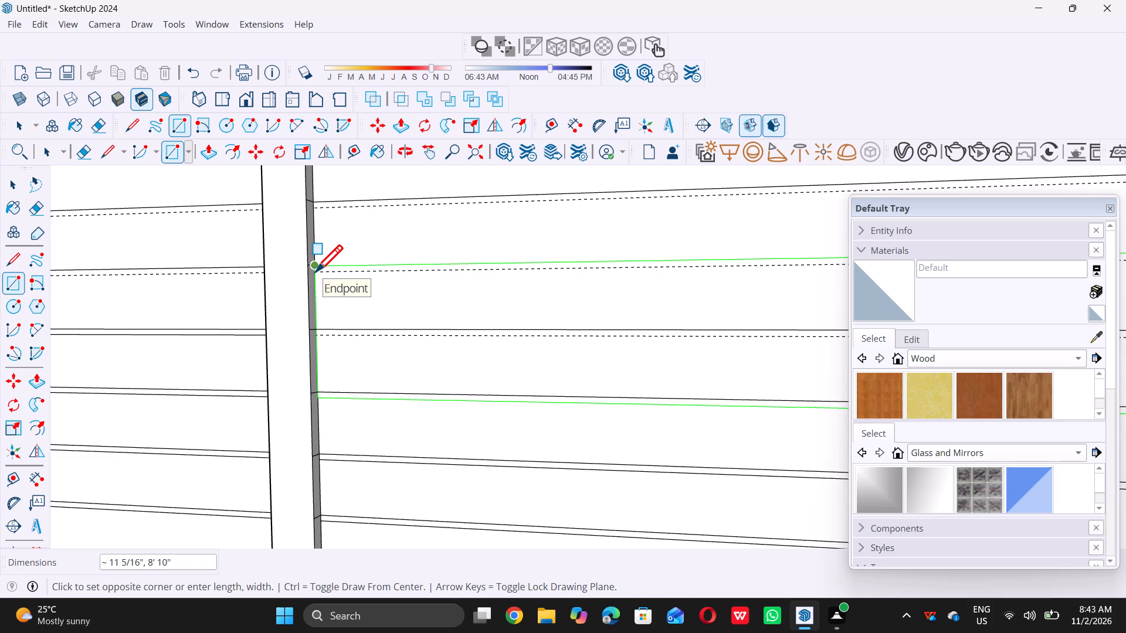
scroll(314, 274, up, 5)
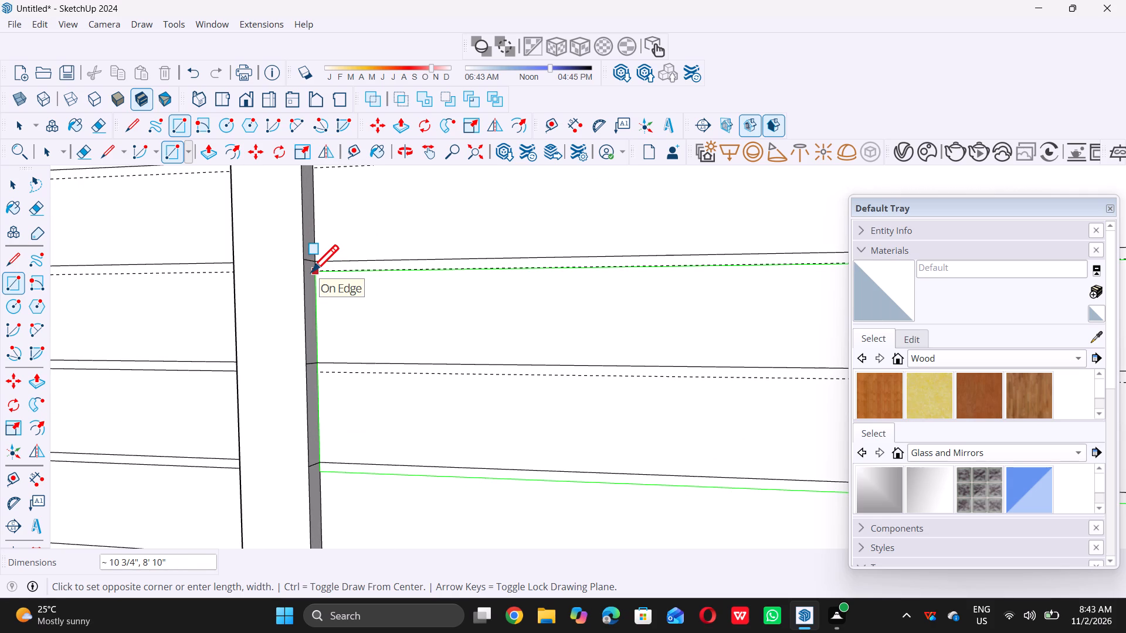
scroll(314, 270, up, 8)
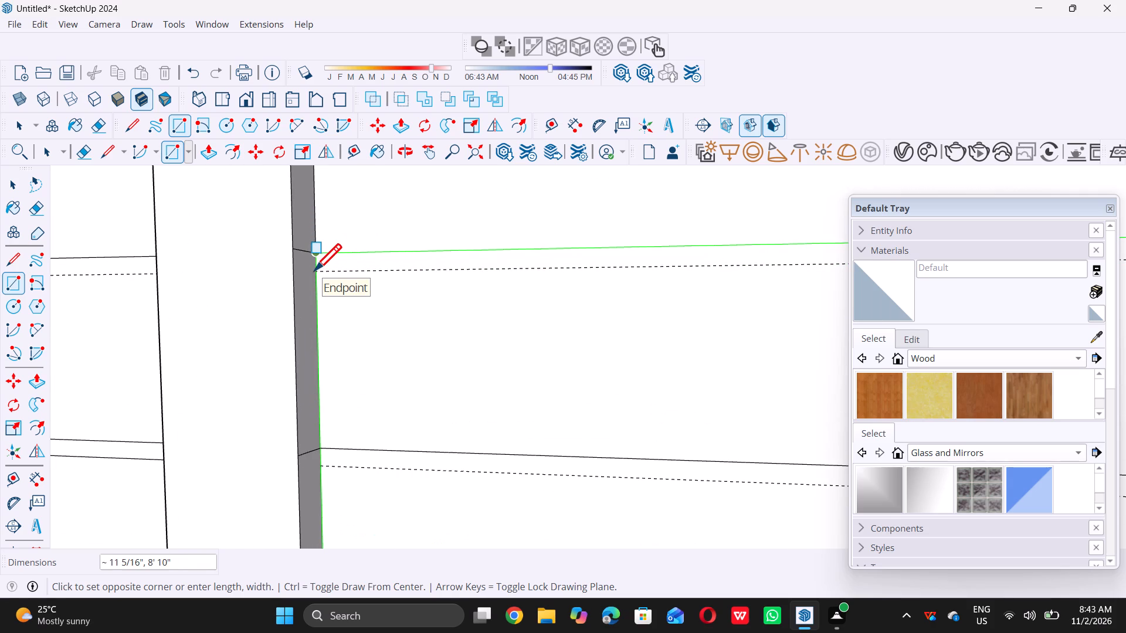
double_click(318, 270)
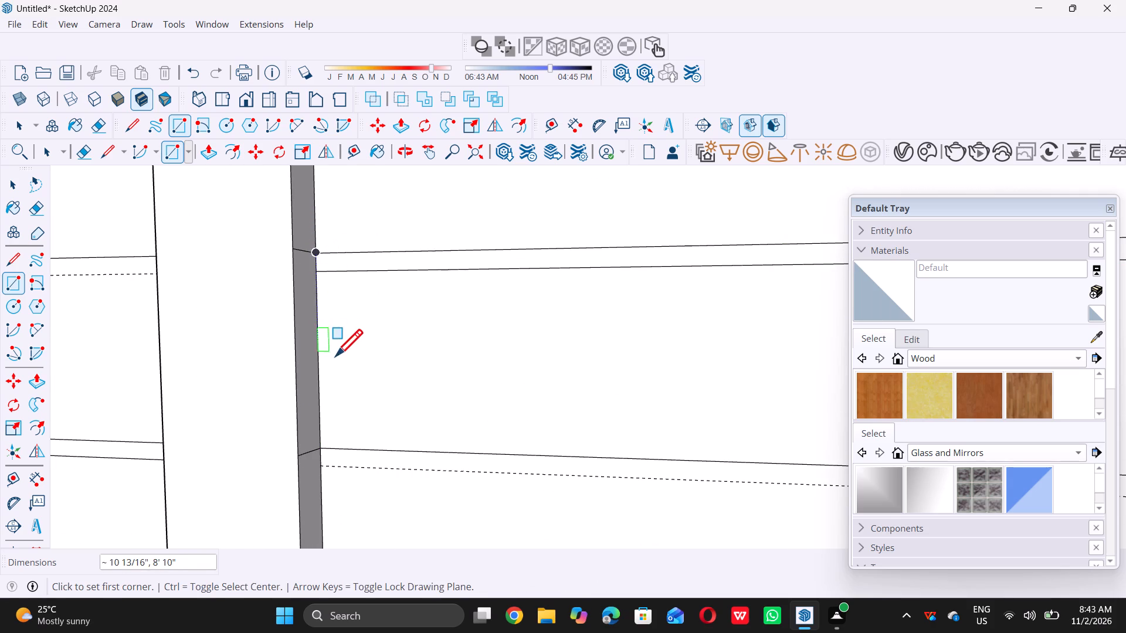
Draw a rectangle about 10 15/16" by 8' 10" on the right slatted panel, from the seventh-lowest guide up to the ninth-lowest guide.
double_click(324, 466)
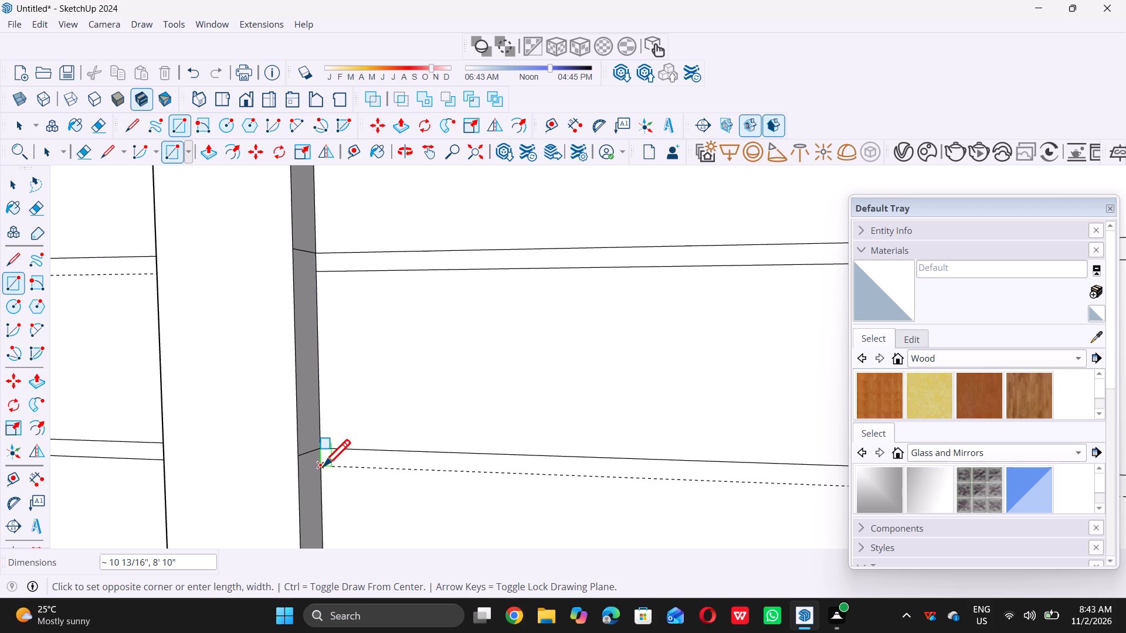
scroll(323, 466, down, 16)
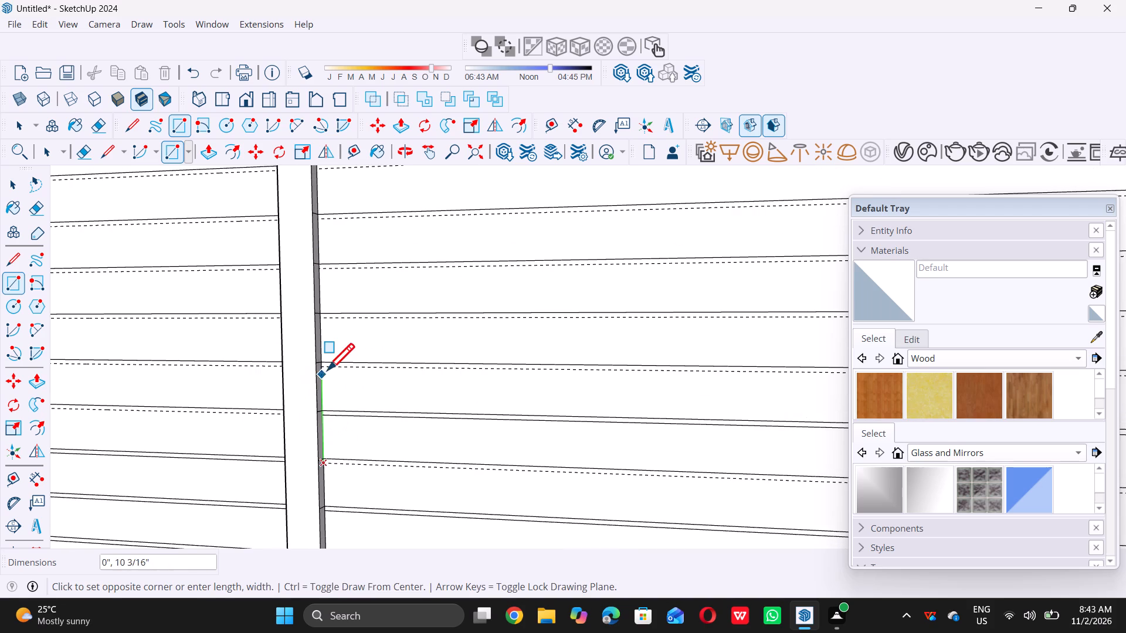
scroll(409, 417, down, 13)
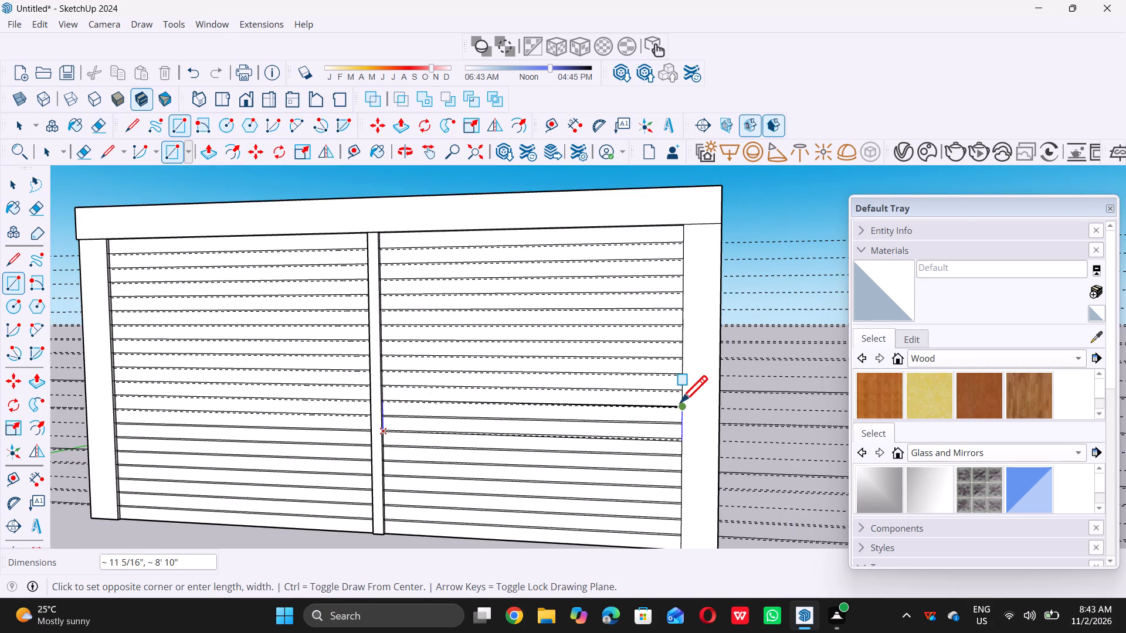
scroll(678, 403, up, 17)
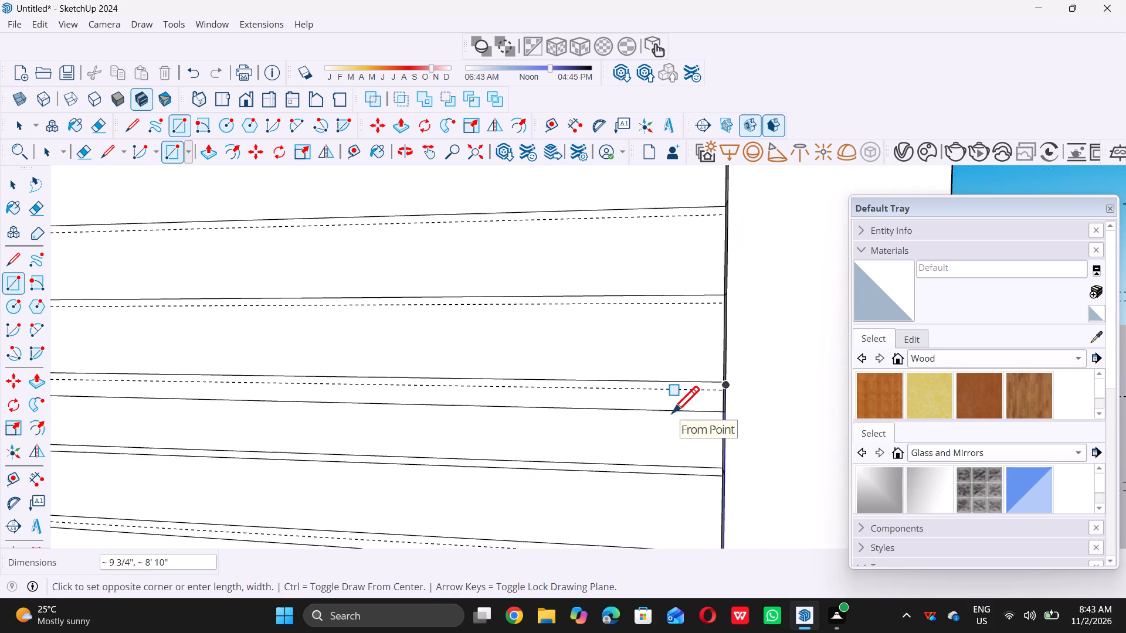
scroll(672, 413, up, 2)
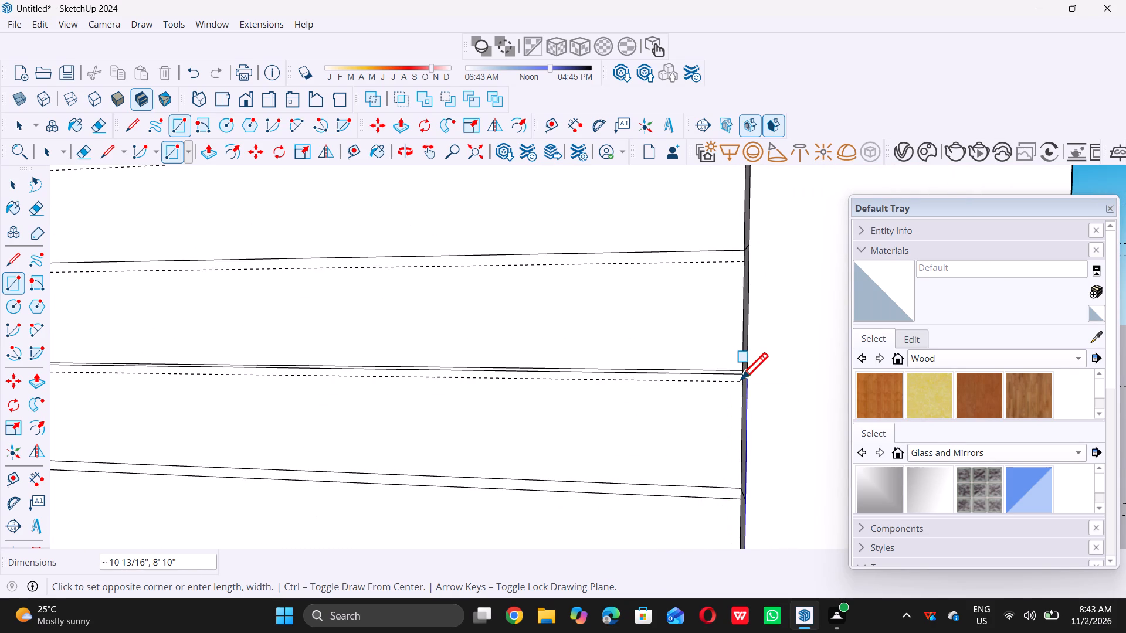
double_click(742, 383)
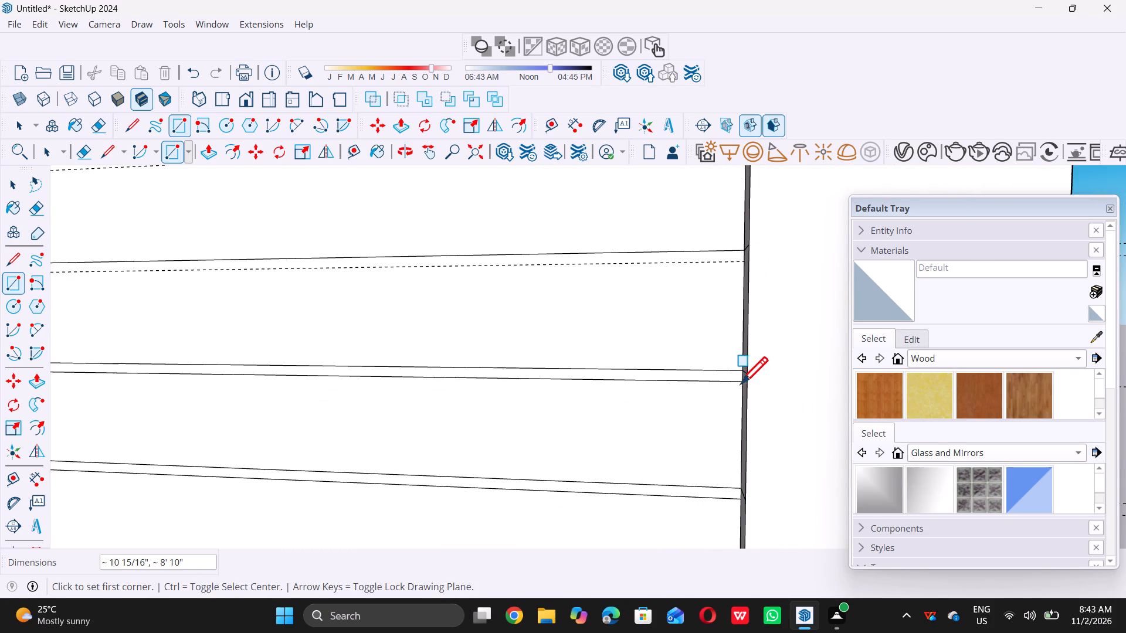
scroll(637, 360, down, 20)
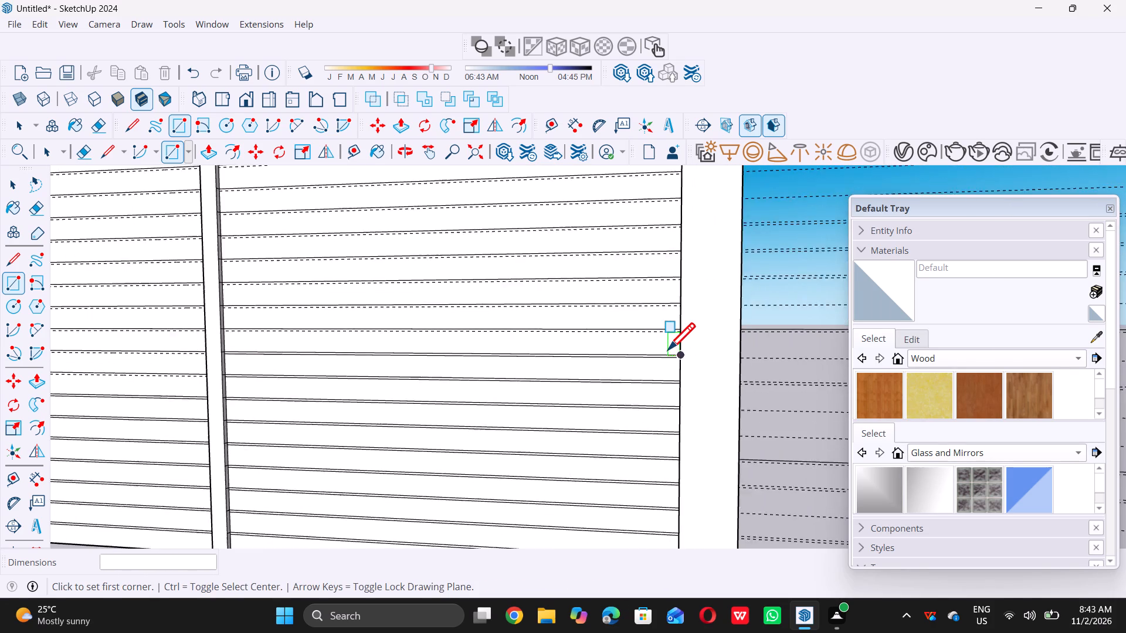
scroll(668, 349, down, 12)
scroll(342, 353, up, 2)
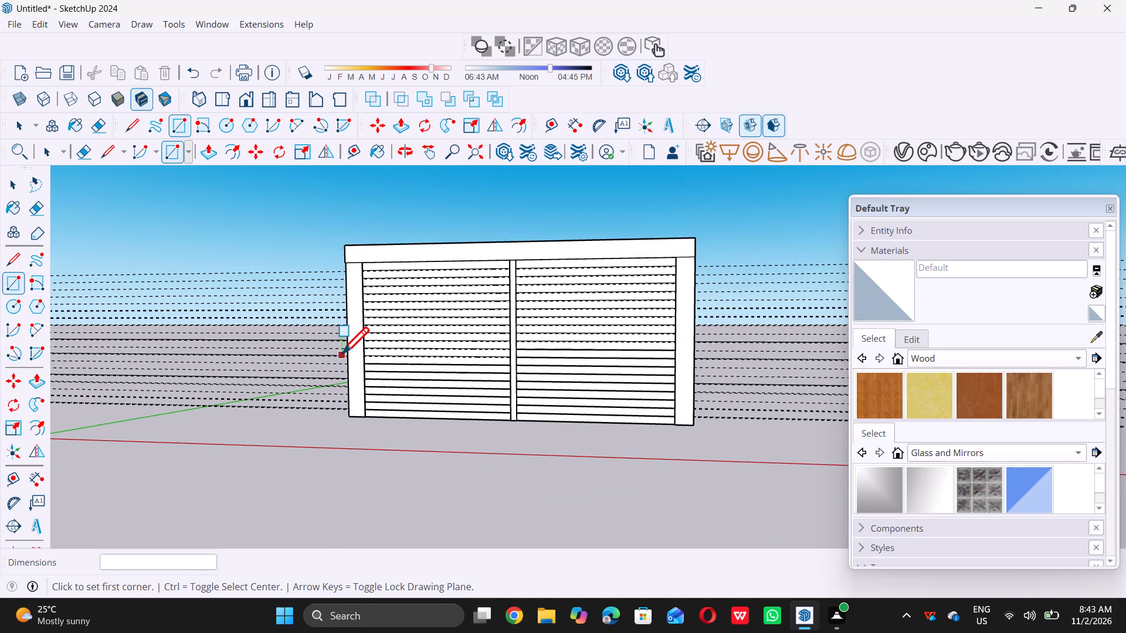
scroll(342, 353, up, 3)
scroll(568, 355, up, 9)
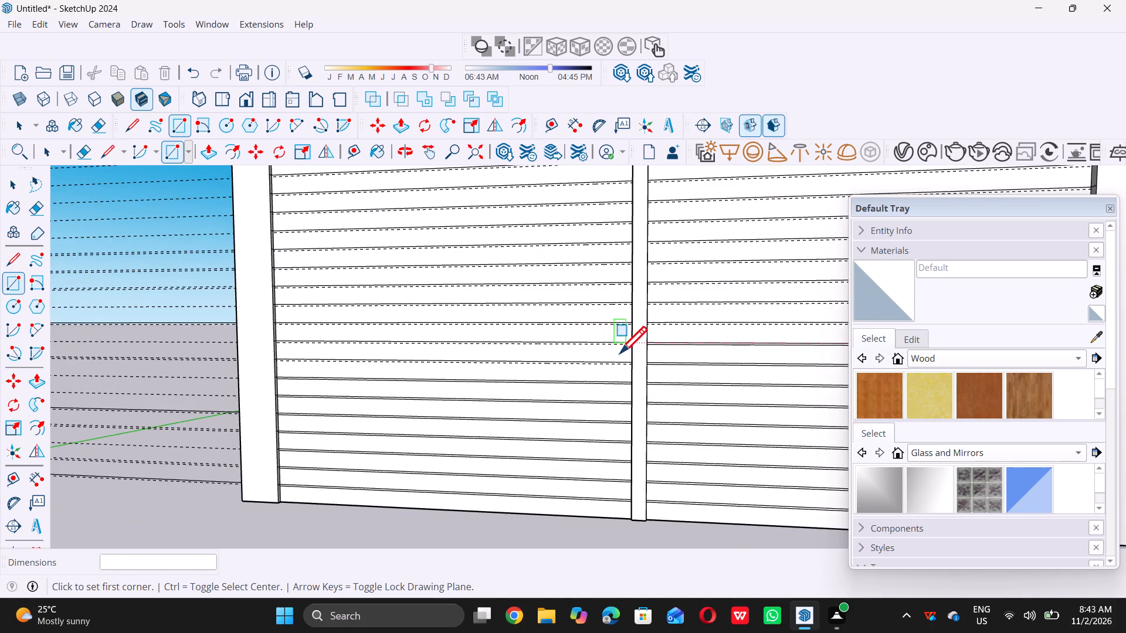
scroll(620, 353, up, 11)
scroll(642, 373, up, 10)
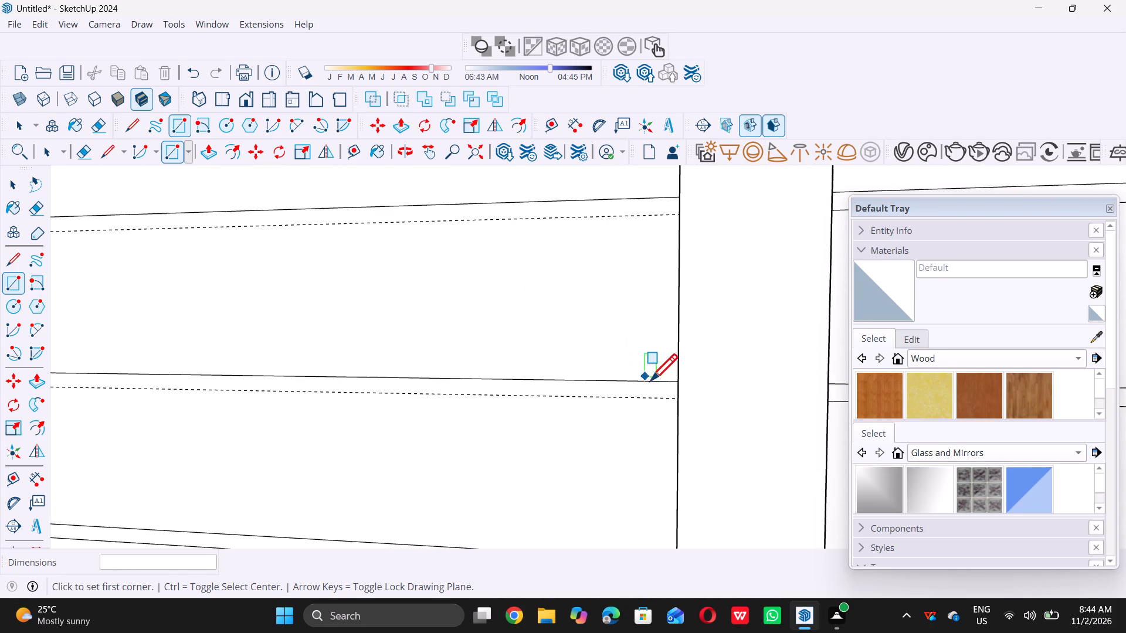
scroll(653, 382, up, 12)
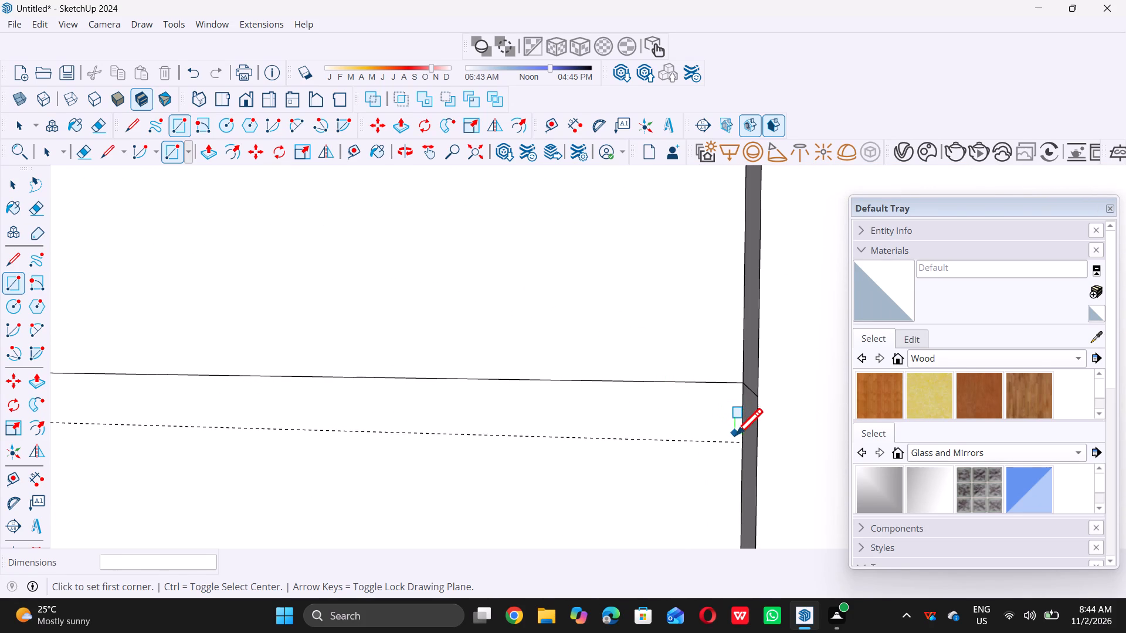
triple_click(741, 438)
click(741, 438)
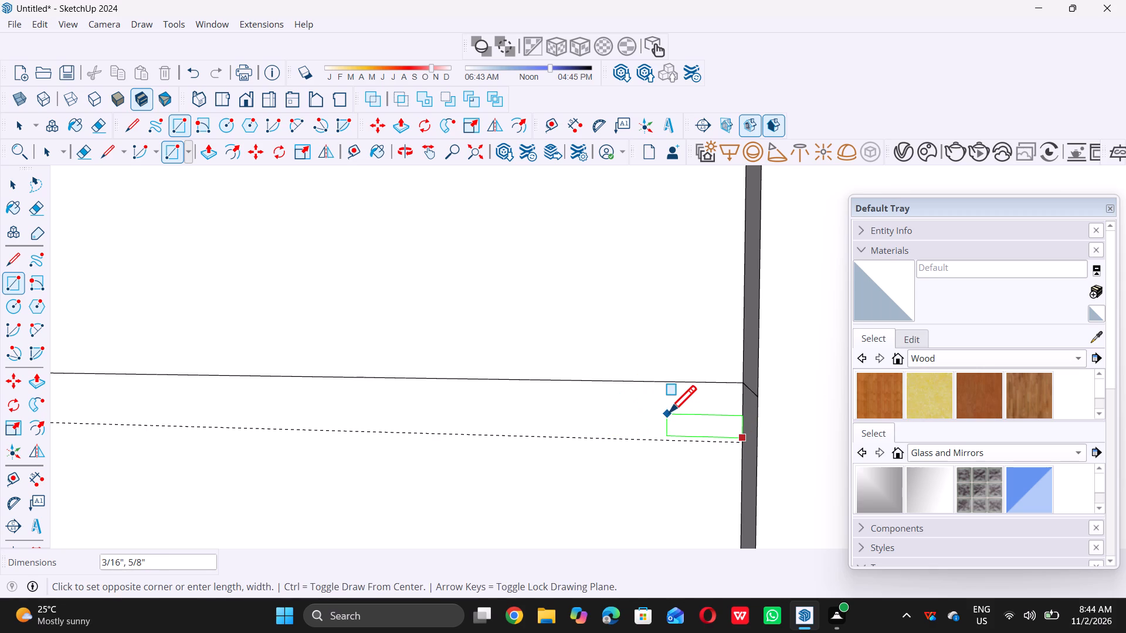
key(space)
Draw a rectangle about 5 3/8" by 8' 10" on the left slatted panel, from the lowest remaining dashed guide up to the next guide.
key(r)
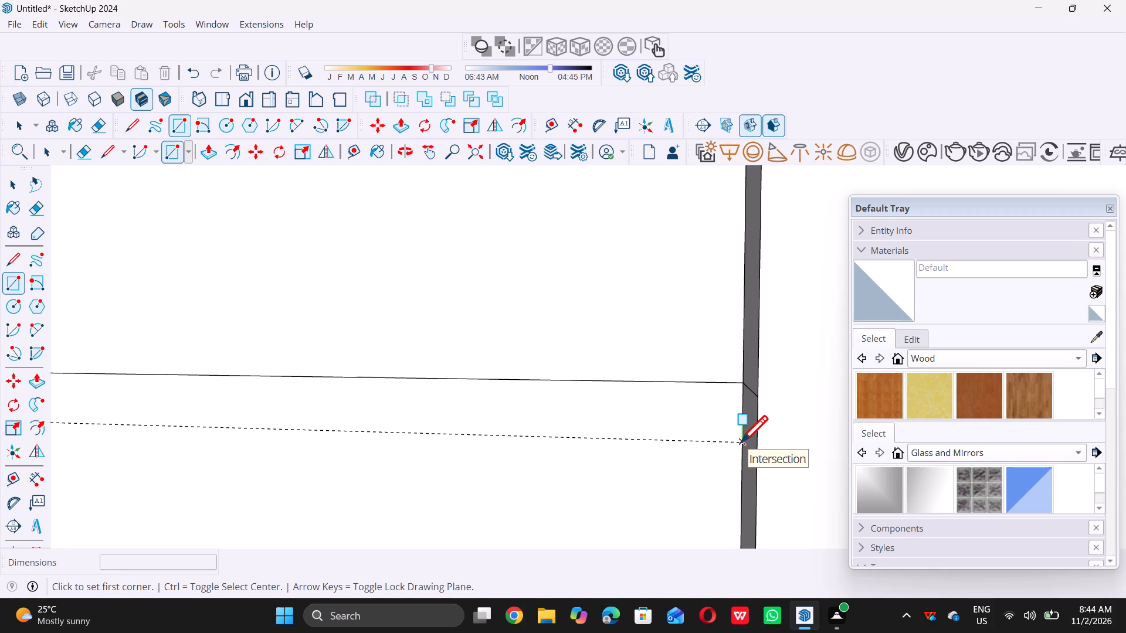
triple_click(741, 442)
scroll(585, 392, down, 11)
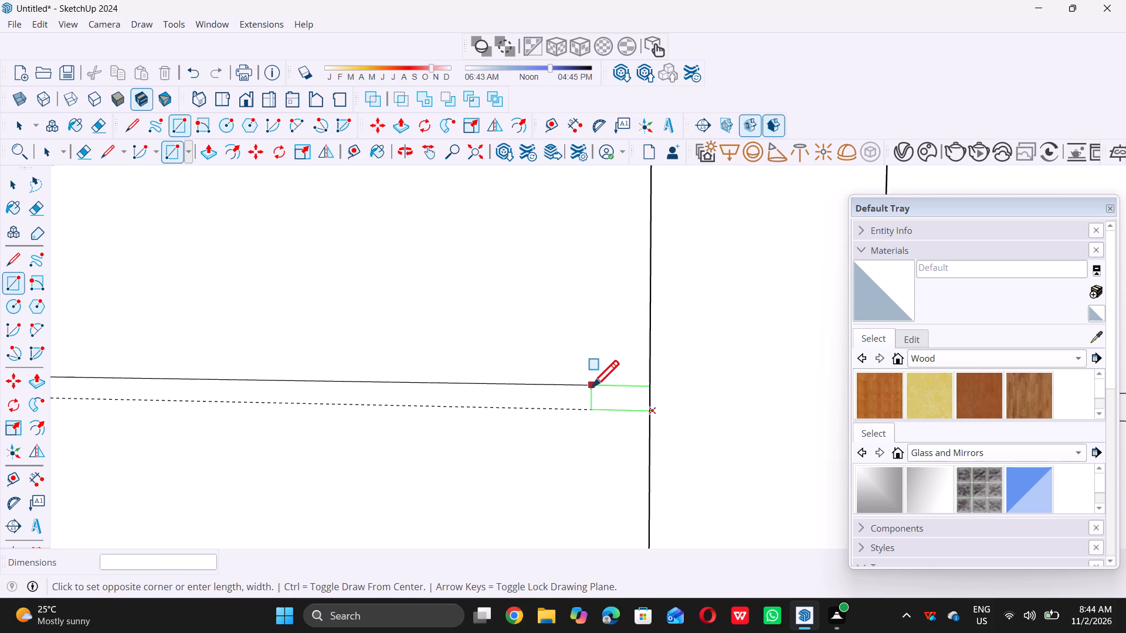
scroll(592, 387, down, 20)
scroll(593, 386, down, 5)
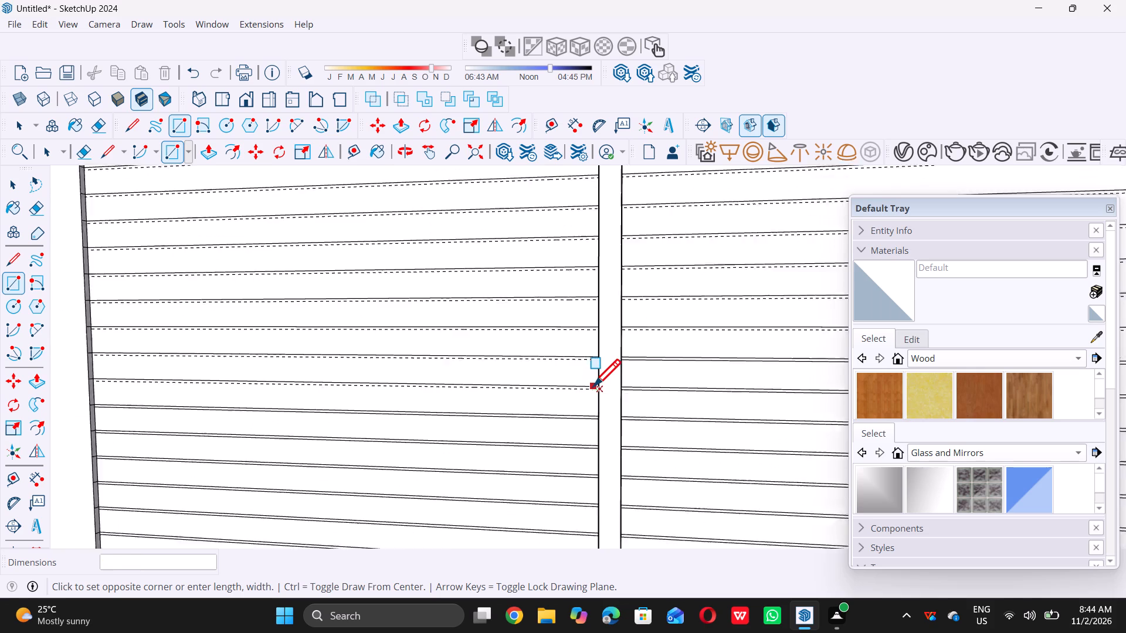
scroll(240, 369, up, 6)
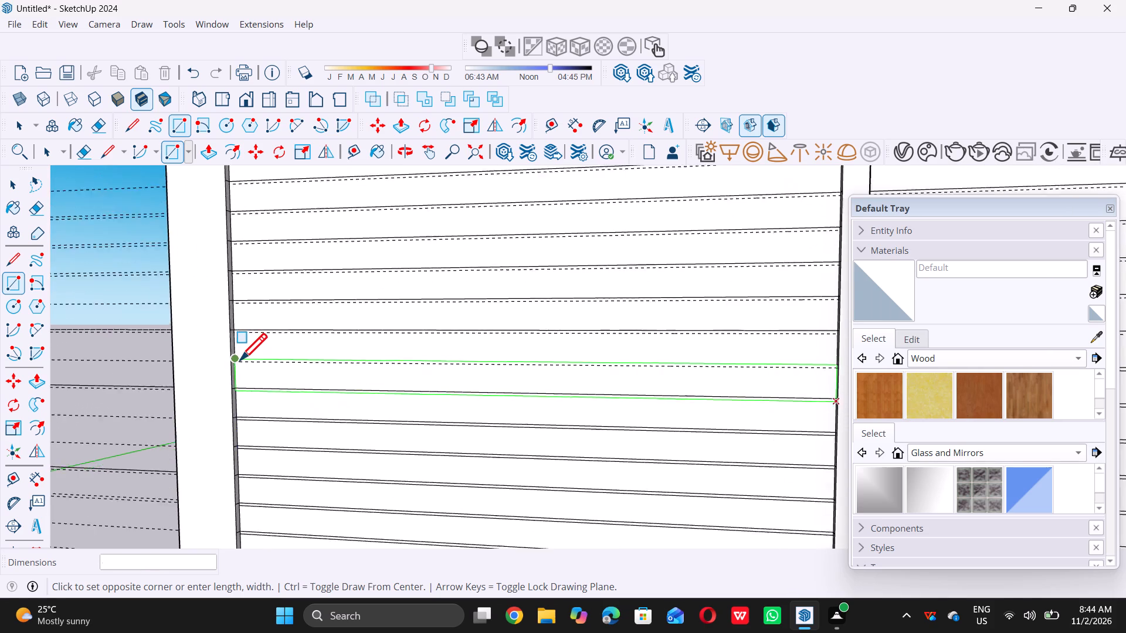
scroll(240, 360, up, 18)
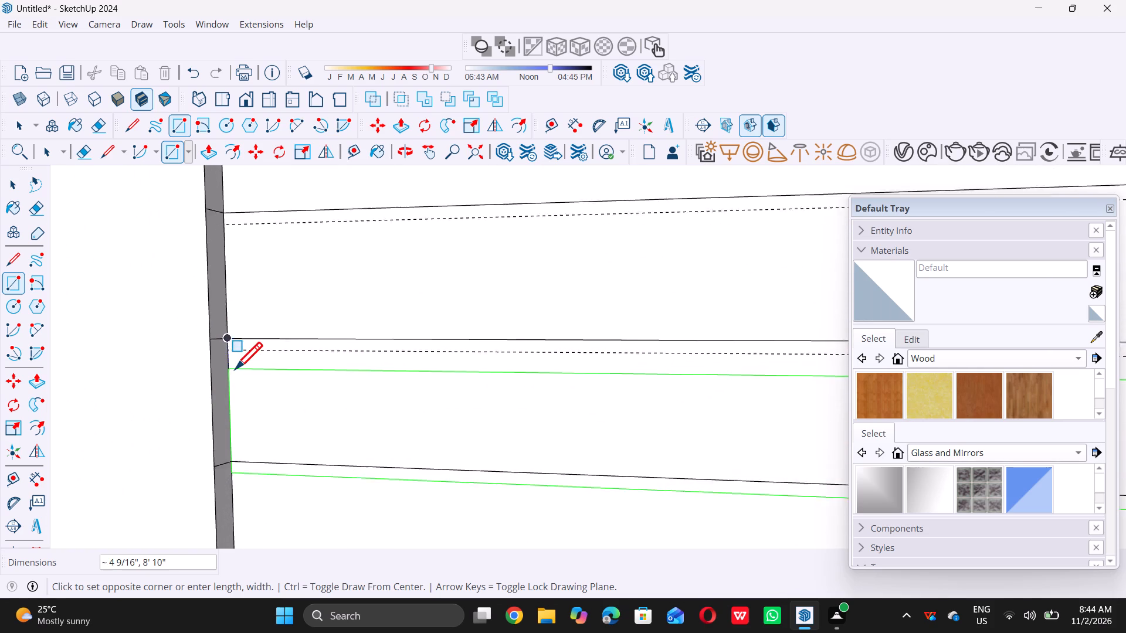
scroll(235, 369, up, 3)
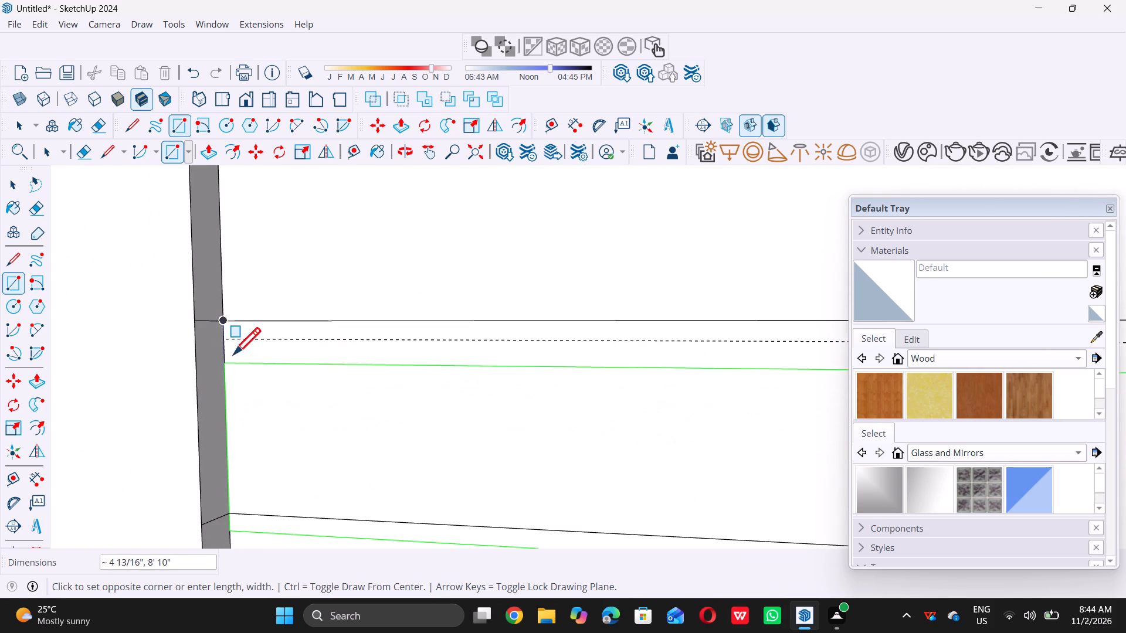
triple_click(228, 339)
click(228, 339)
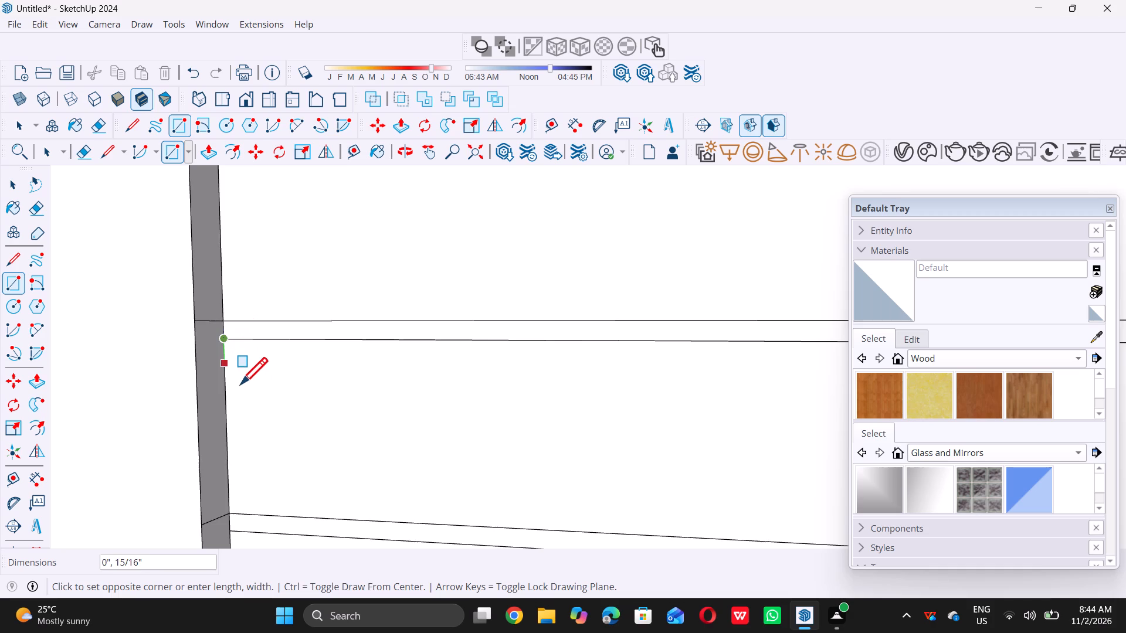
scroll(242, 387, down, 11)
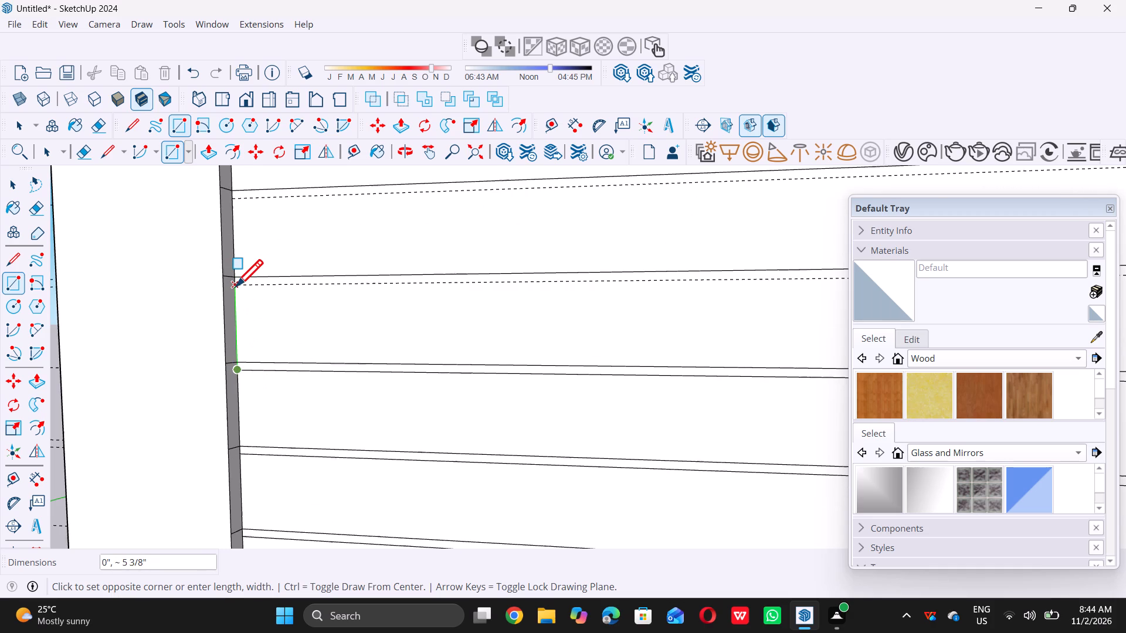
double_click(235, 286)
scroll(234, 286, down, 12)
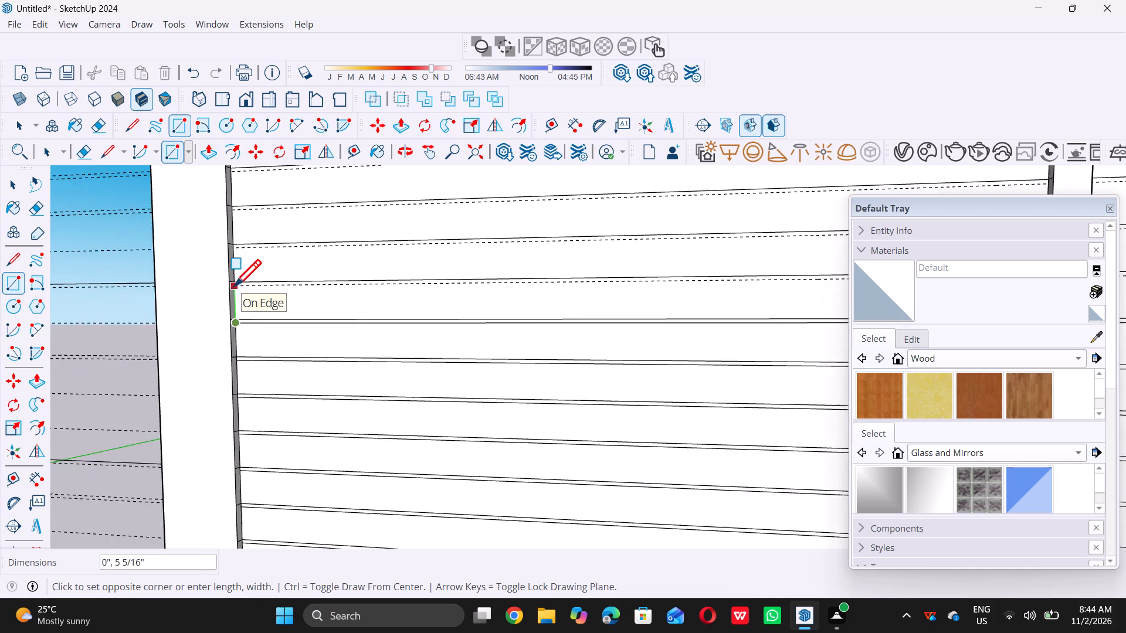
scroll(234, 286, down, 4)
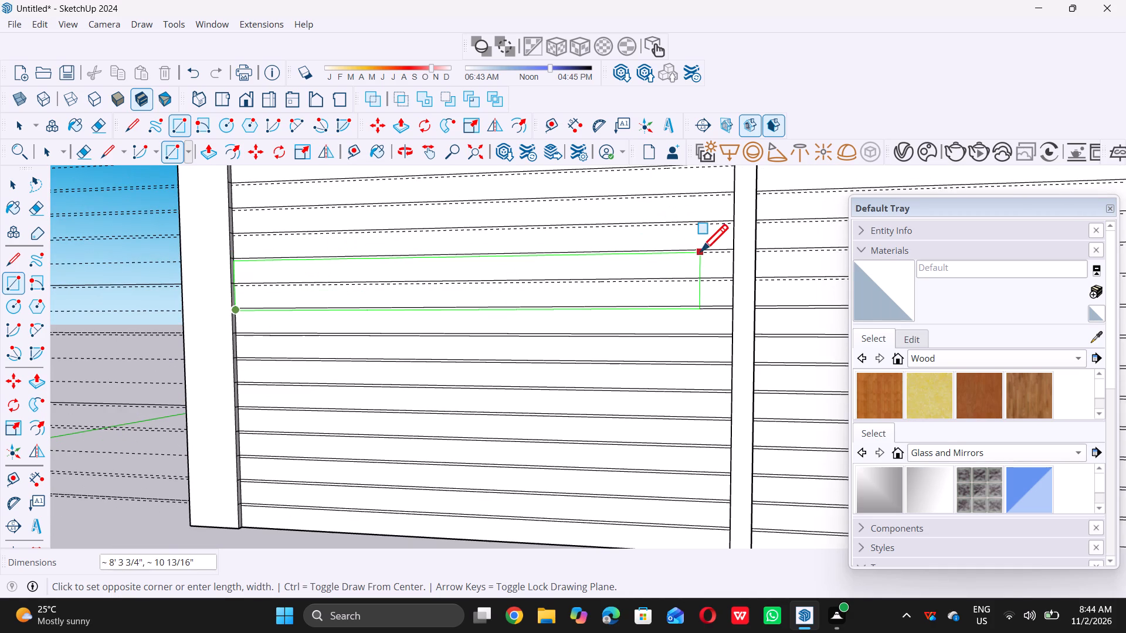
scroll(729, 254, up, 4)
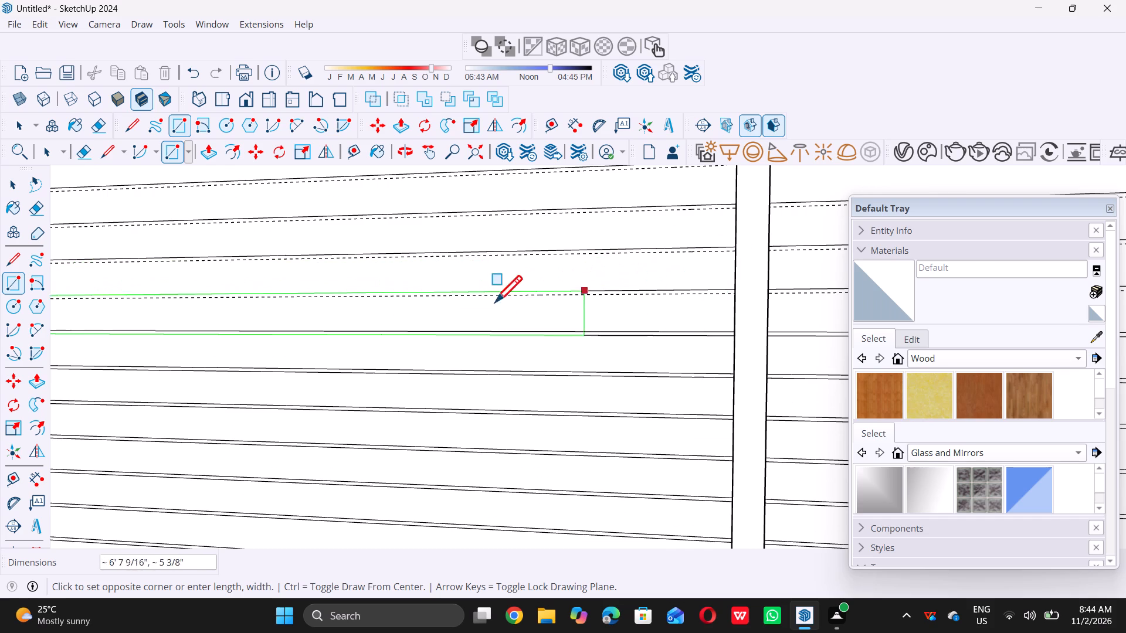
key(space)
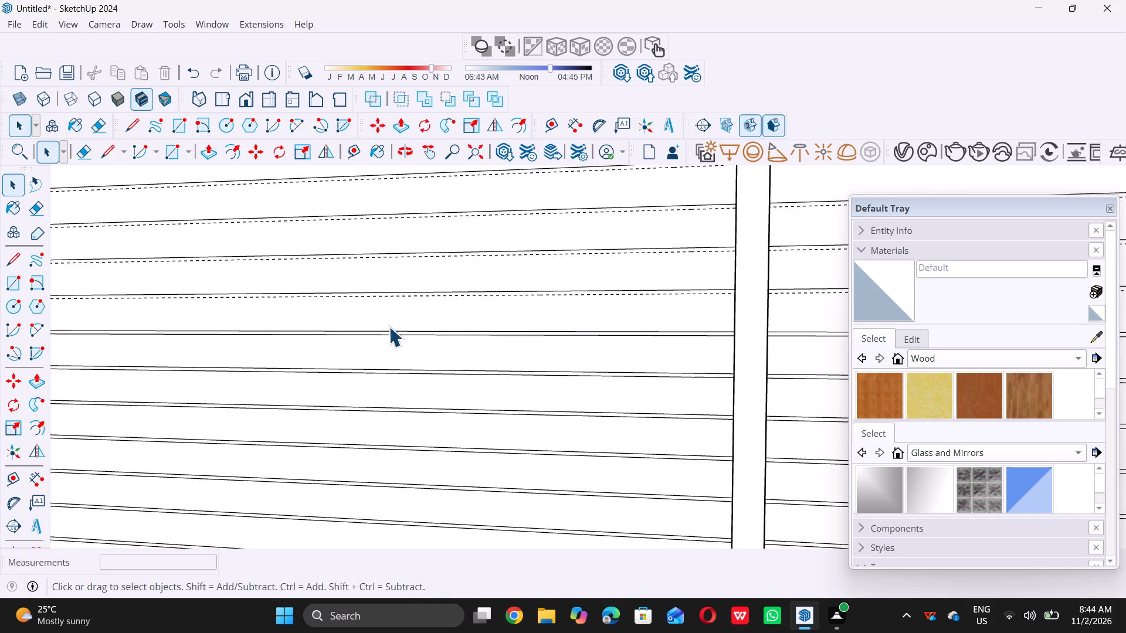
Draw another rectangle about 5 3/8" by 8' 10" on the left slatted panel, from its lowest remaining dashed guide up to the next guide.
scroll(581, 319, down, 4)
scroll(178, 237, up, 4)
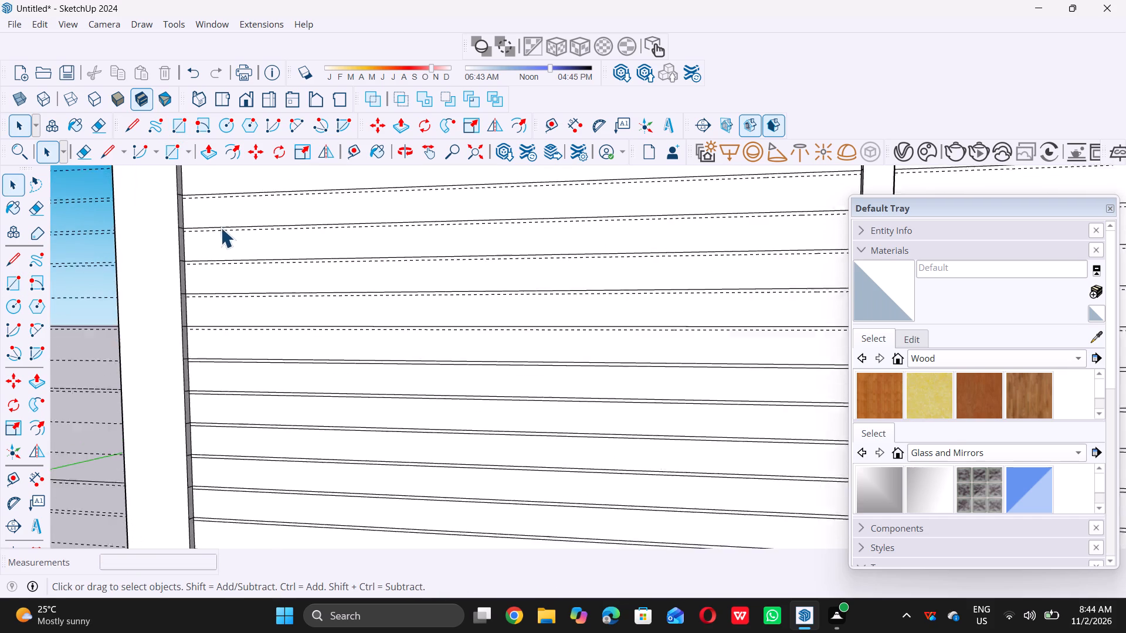
scroll(221, 227, up, 3)
key(r)
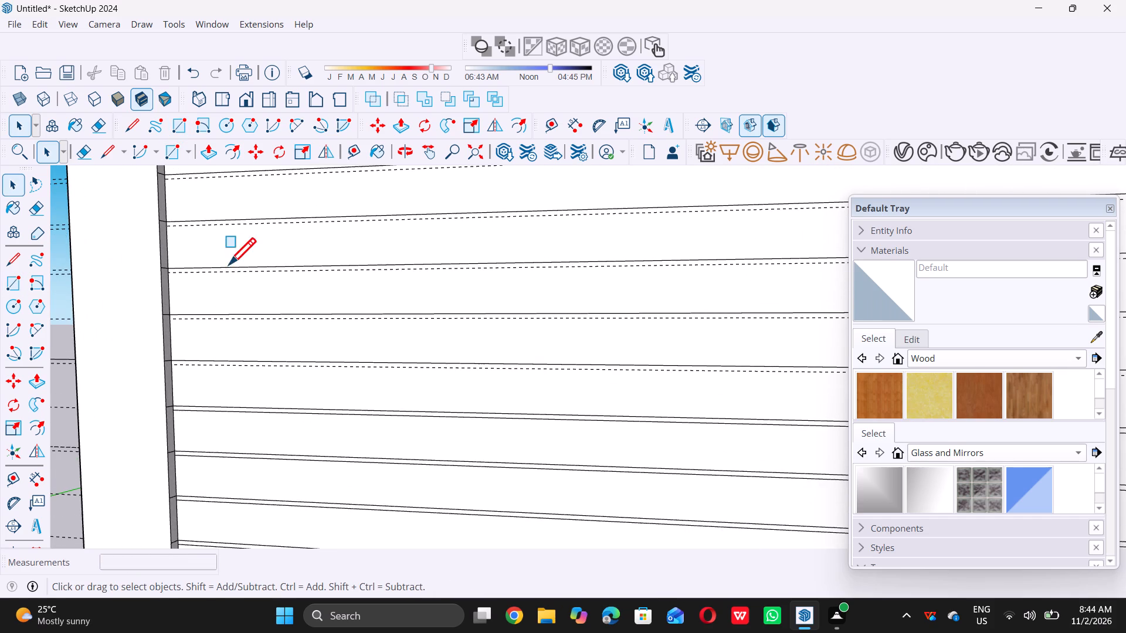
scroll(172, 366, up, 3)
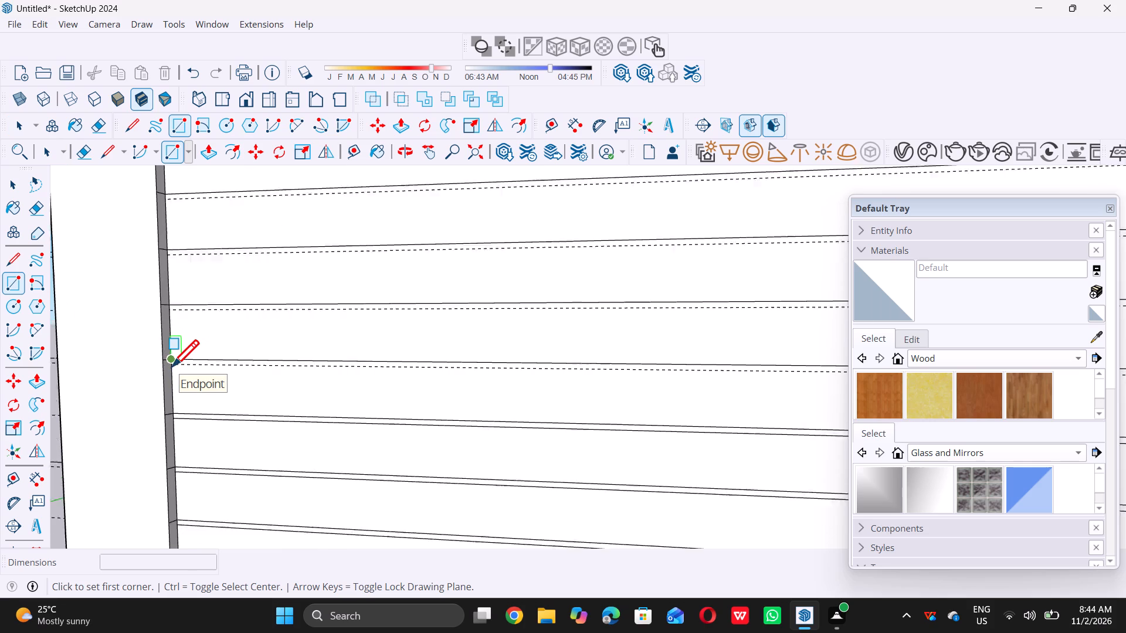
scroll(172, 366, up, 9)
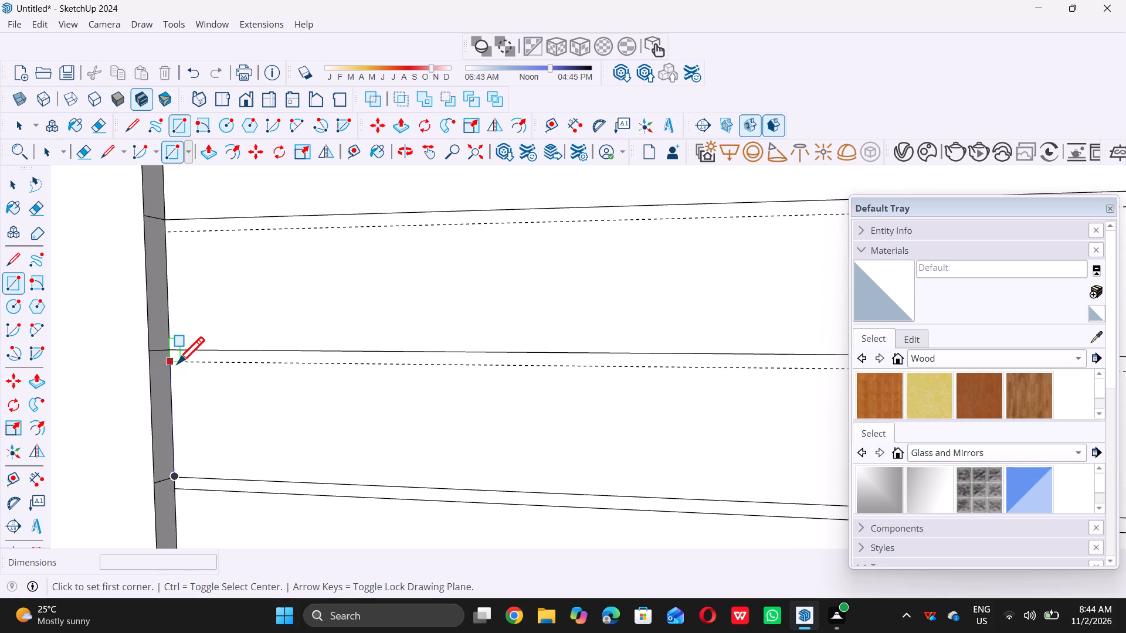
click(177, 363)
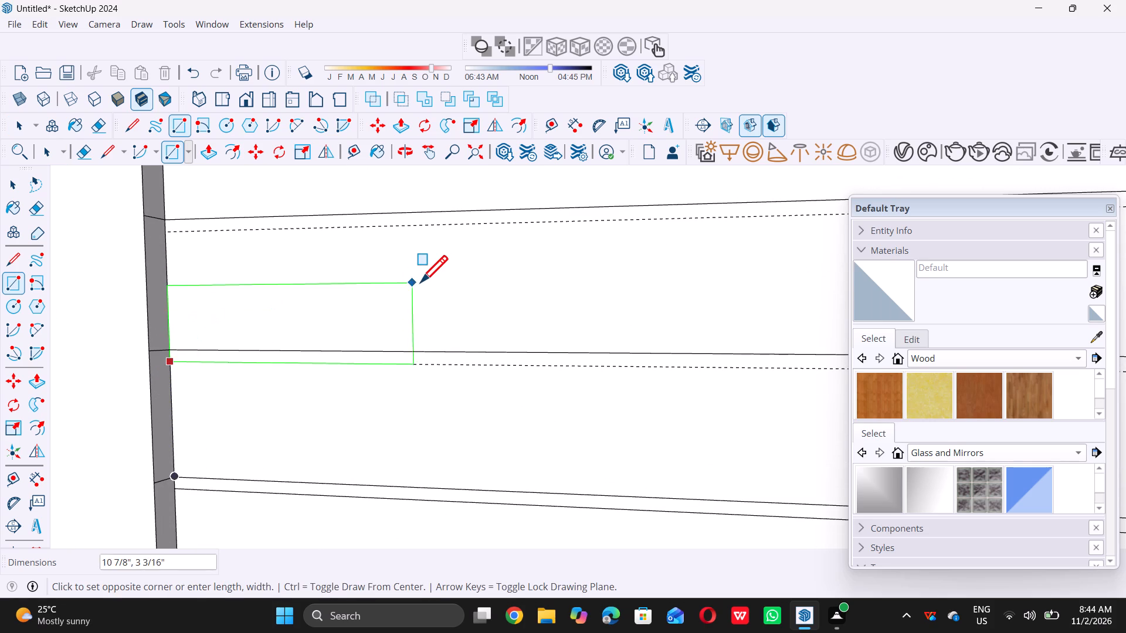
scroll(420, 282, down, 20)
scroll(420, 282, down, 4)
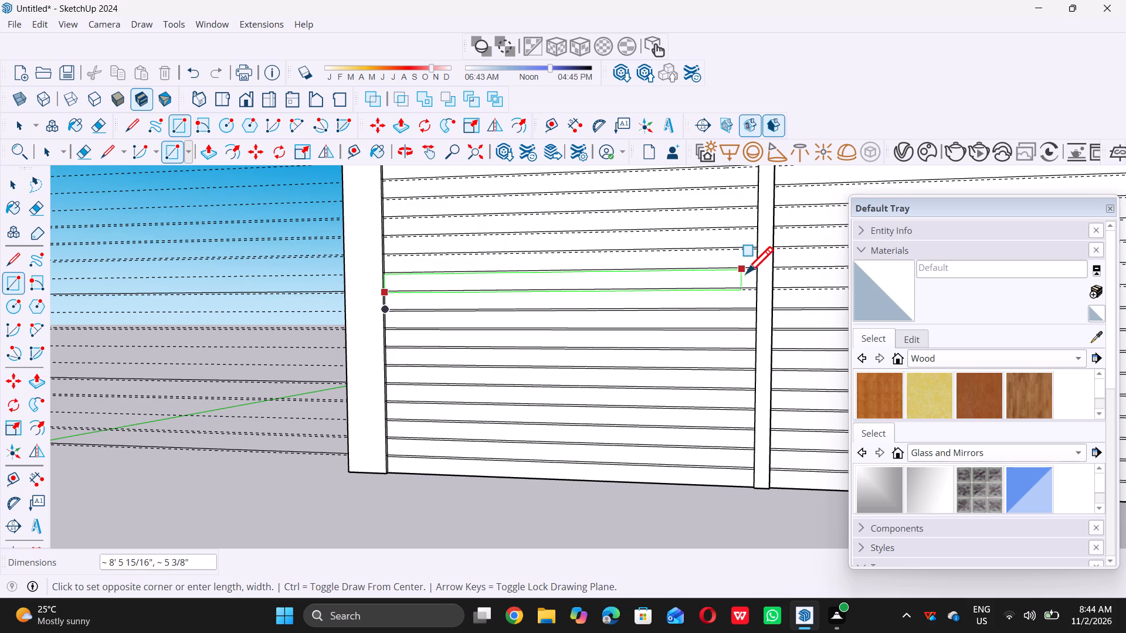
scroll(753, 277, up, 18)
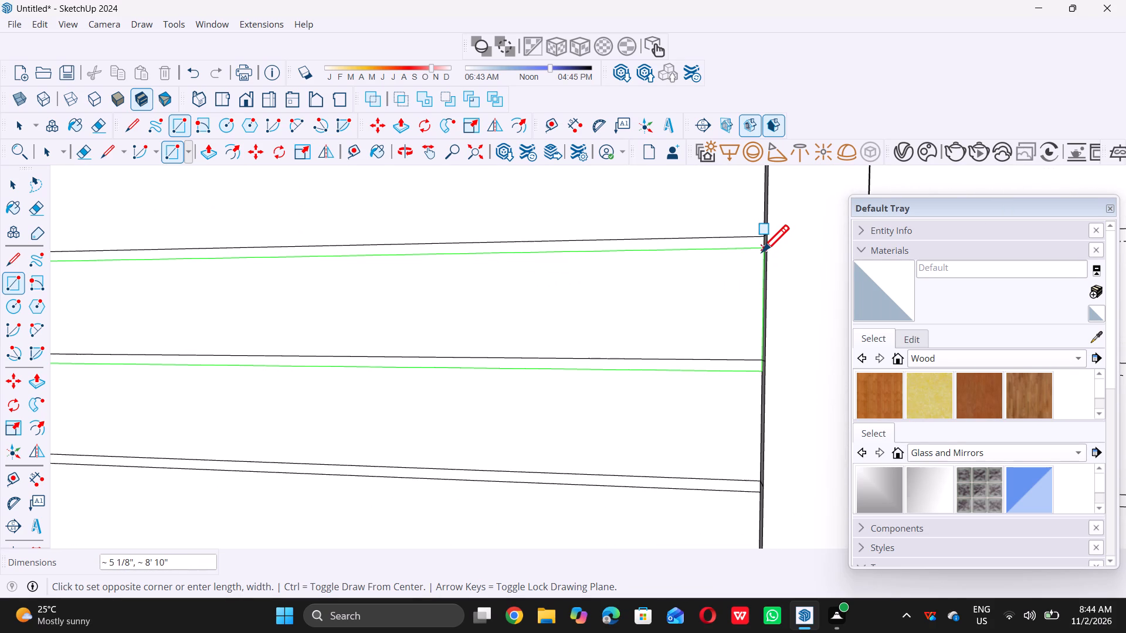
triple_click(762, 250)
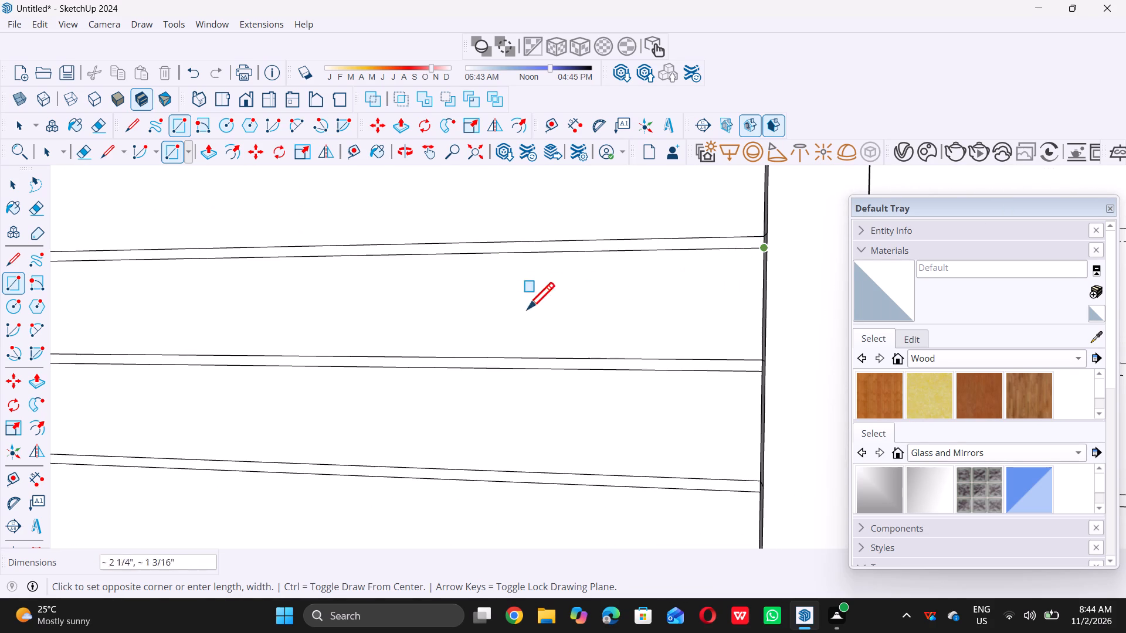
Draw a rectangle about 5 3/8" by 8' 10" on the right slatted panel, from its lowest remaining dashed guide up to the next guide.
scroll(423, 298, down, 6)
key(space)
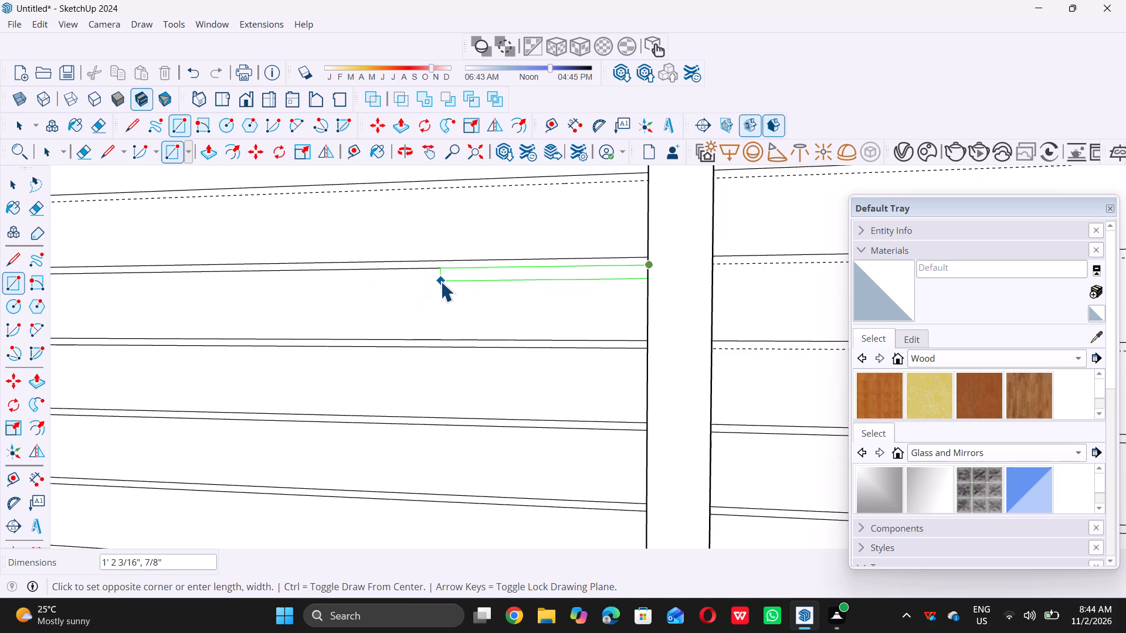
key(r)
scroll(337, 309, down, 8)
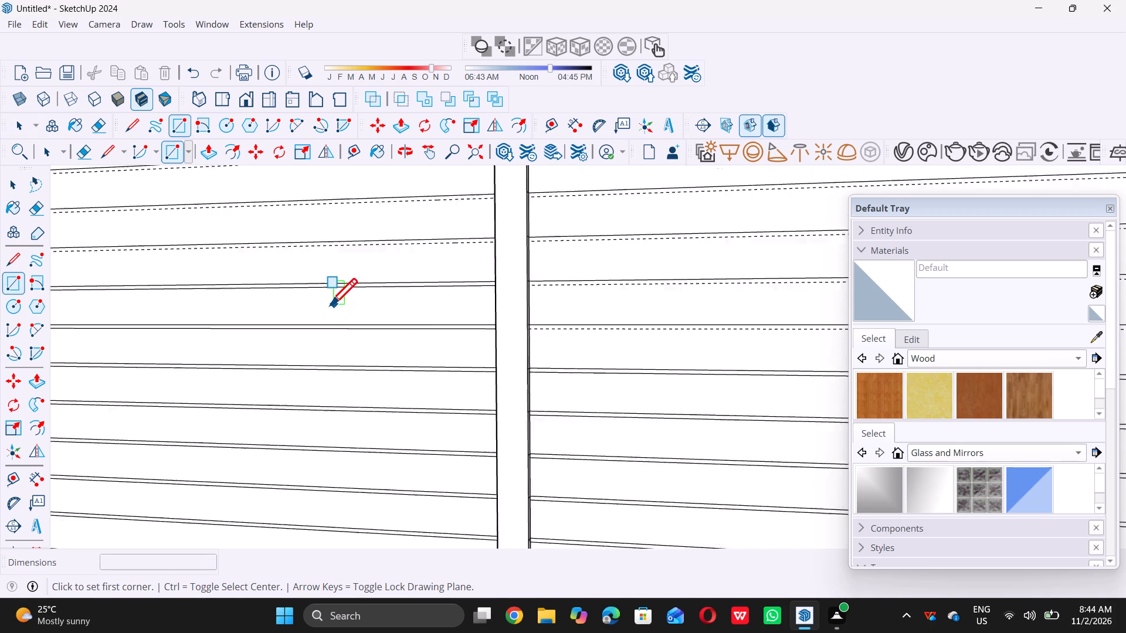
scroll(330, 305, down, 3)
scroll(580, 302, up, 5)
scroll(409, 325, up, 9)
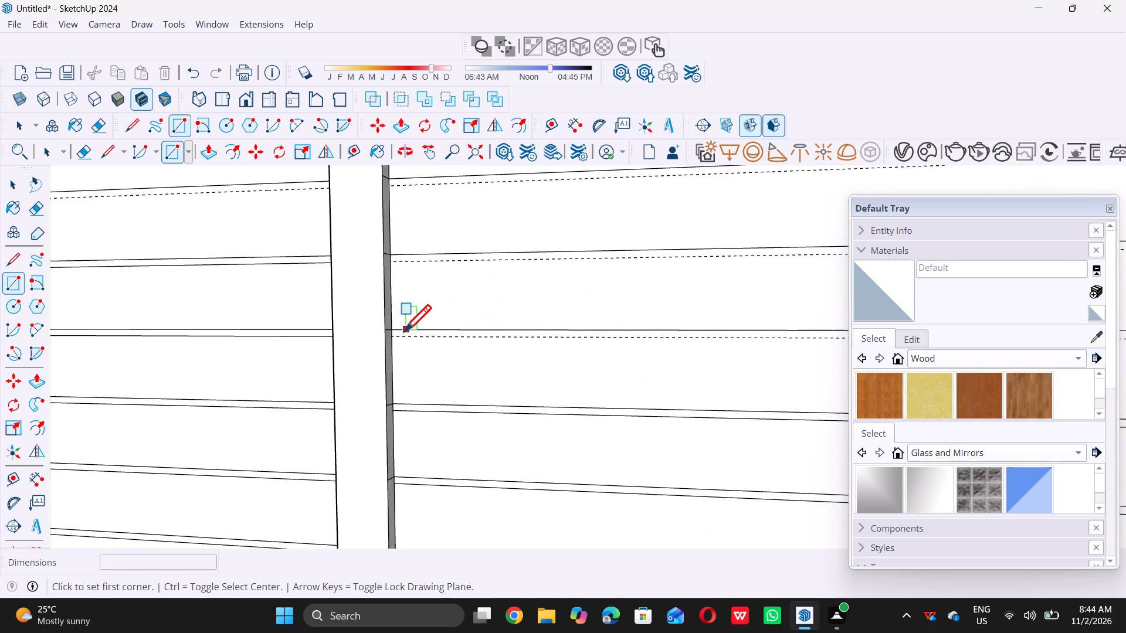
scroll(360, 353, up, 3)
scroll(418, 341, up, 4)
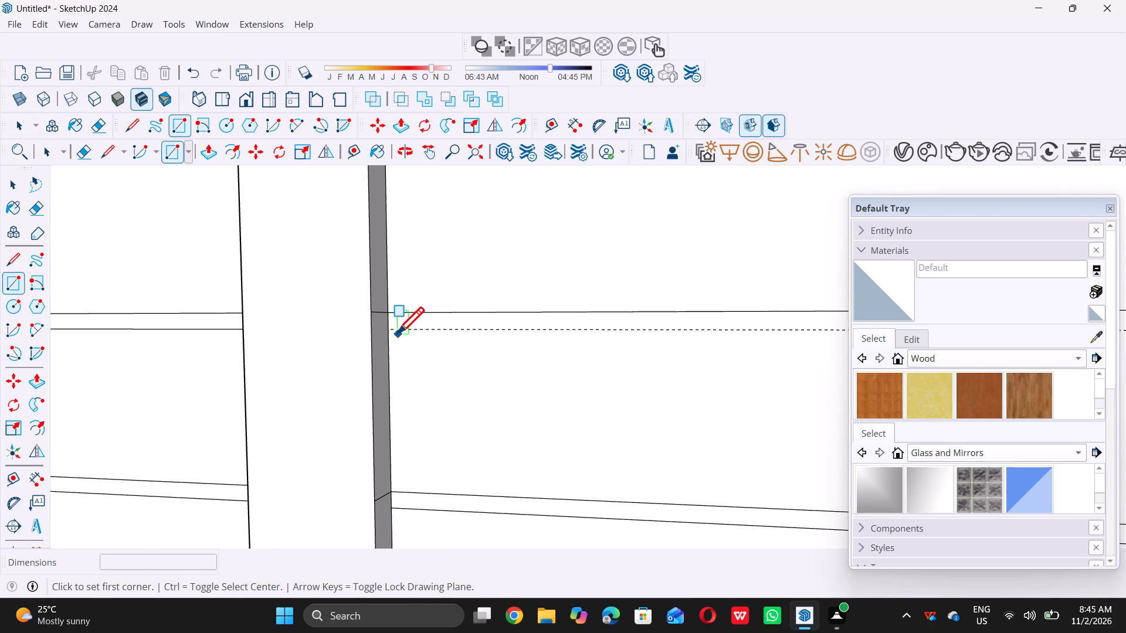
click(395, 331)
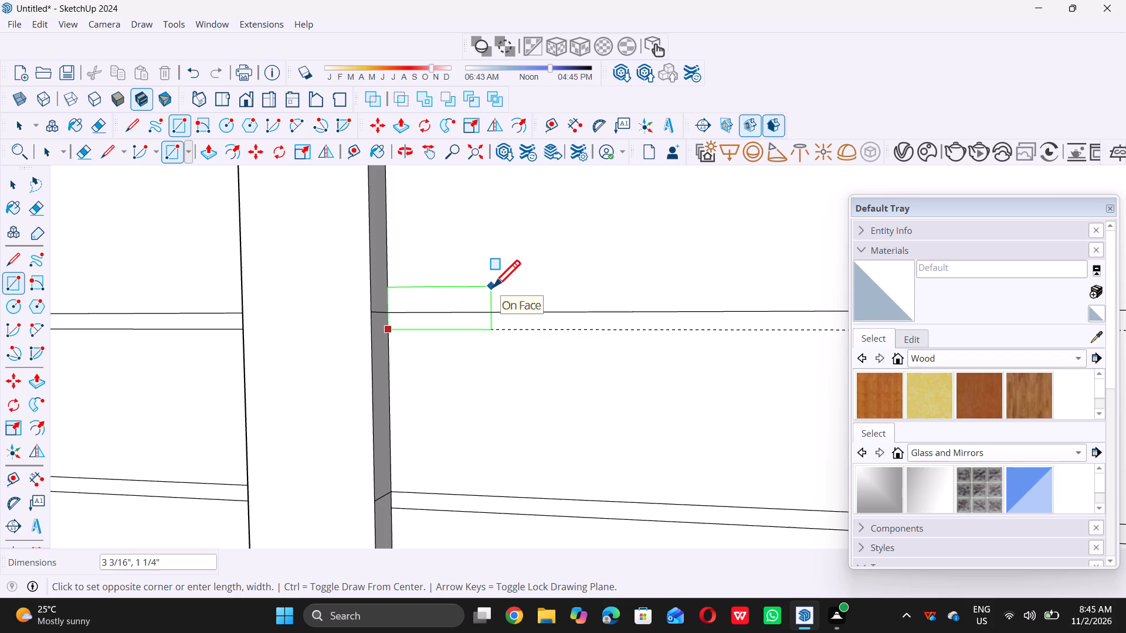
scroll(493, 287, down, 20)
scroll(493, 287, down, 8)
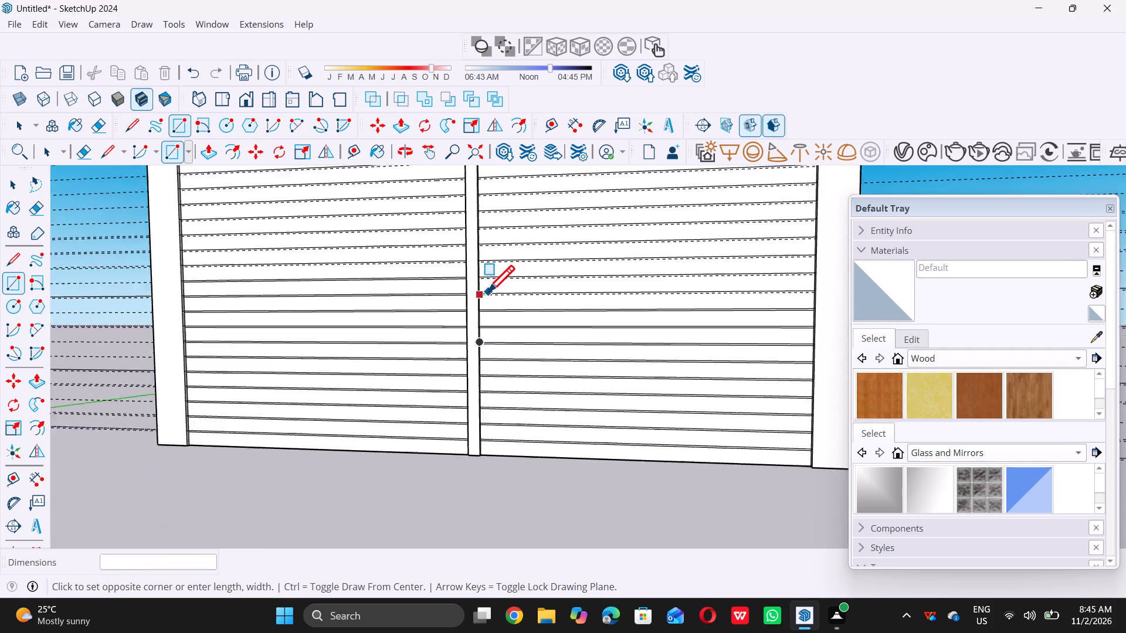
scroll(487, 292, down, 5)
scroll(656, 280, up, 4)
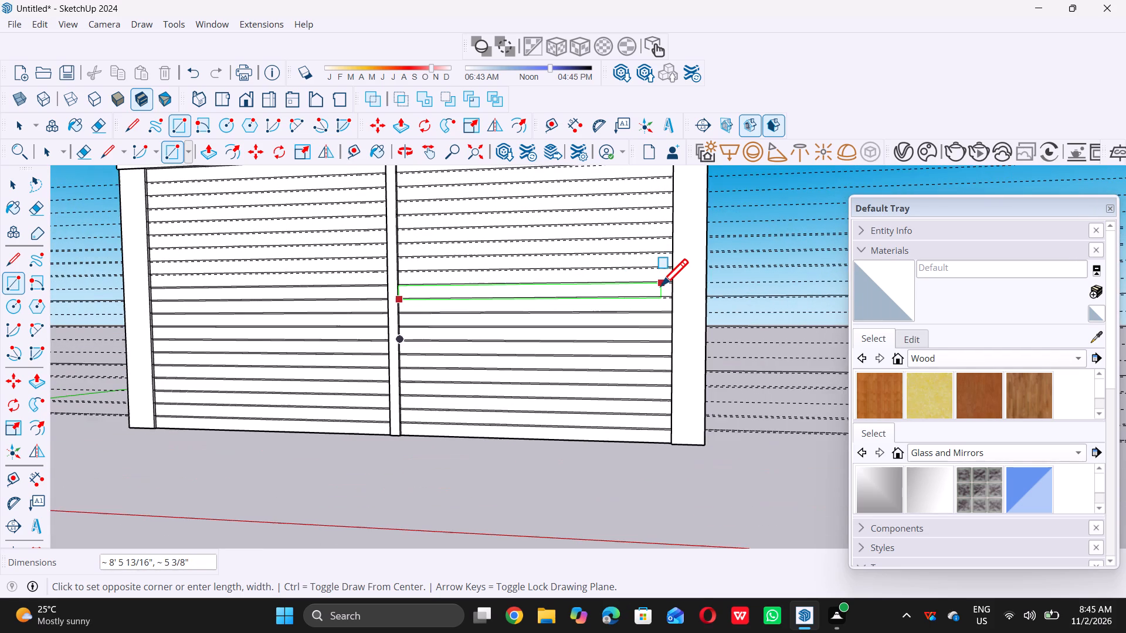
scroll(663, 287, up, 15)
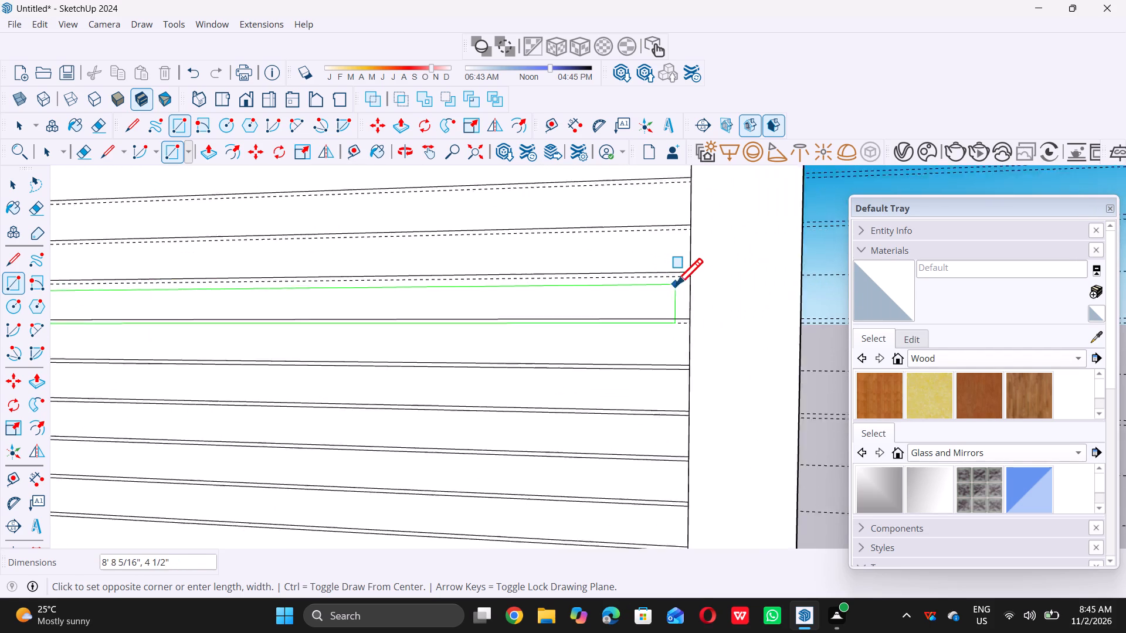
scroll(679, 280, up, 9)
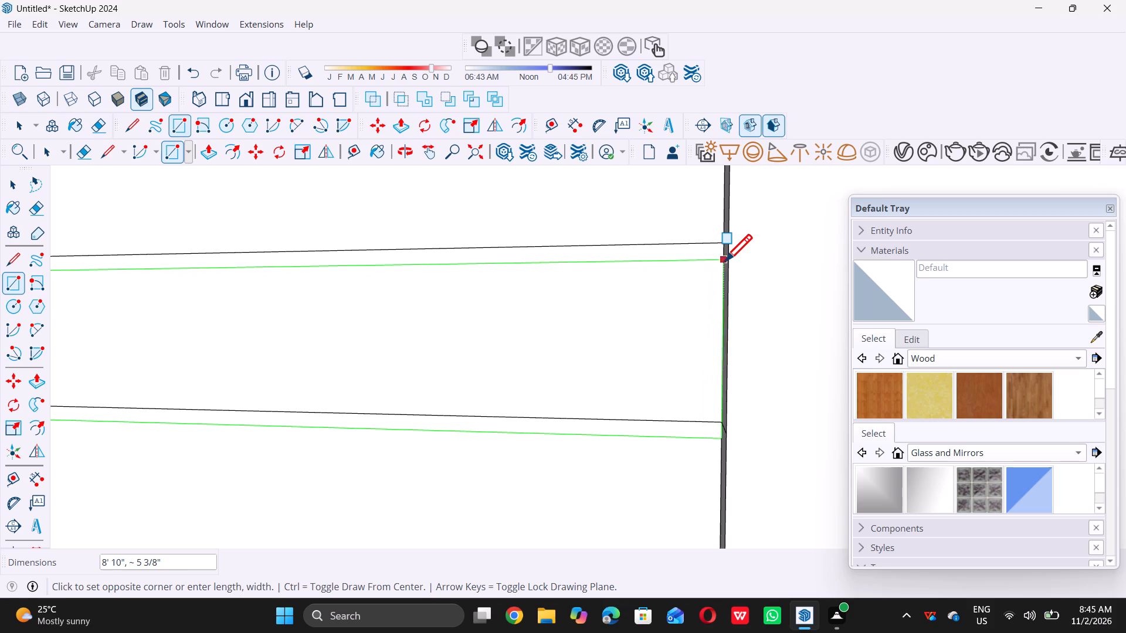
triple_click(723, 258)
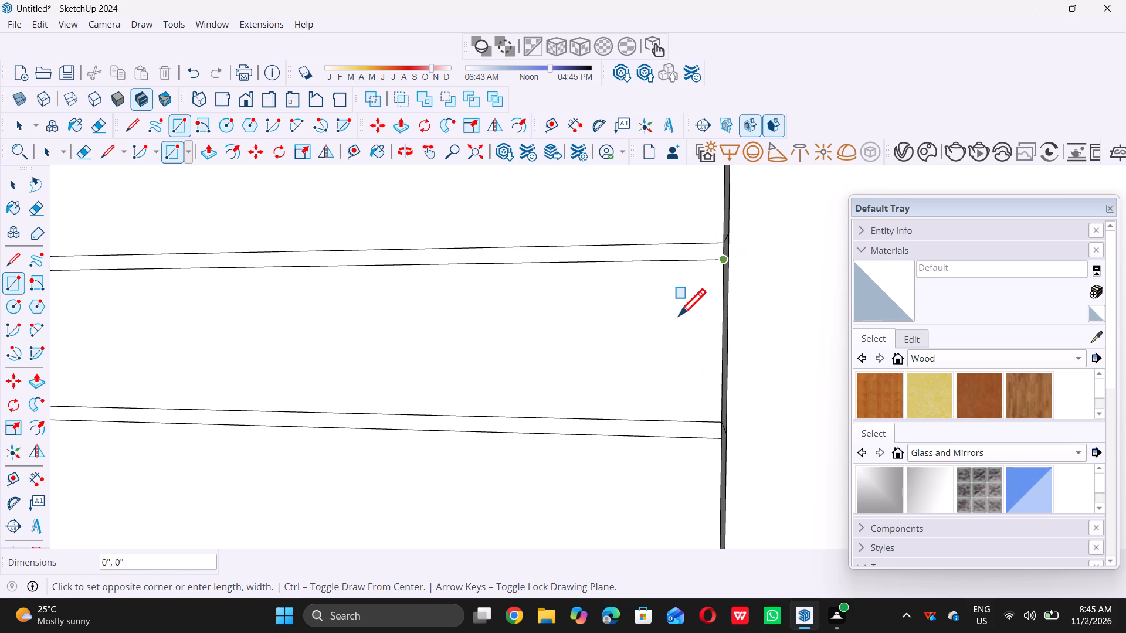
Draw a rectangle about 5 3/8" by 8' 10" on the right slatted panel, from its lowest remaining dashed guide up to the next guide.
scroll(683, 331, down, 18)
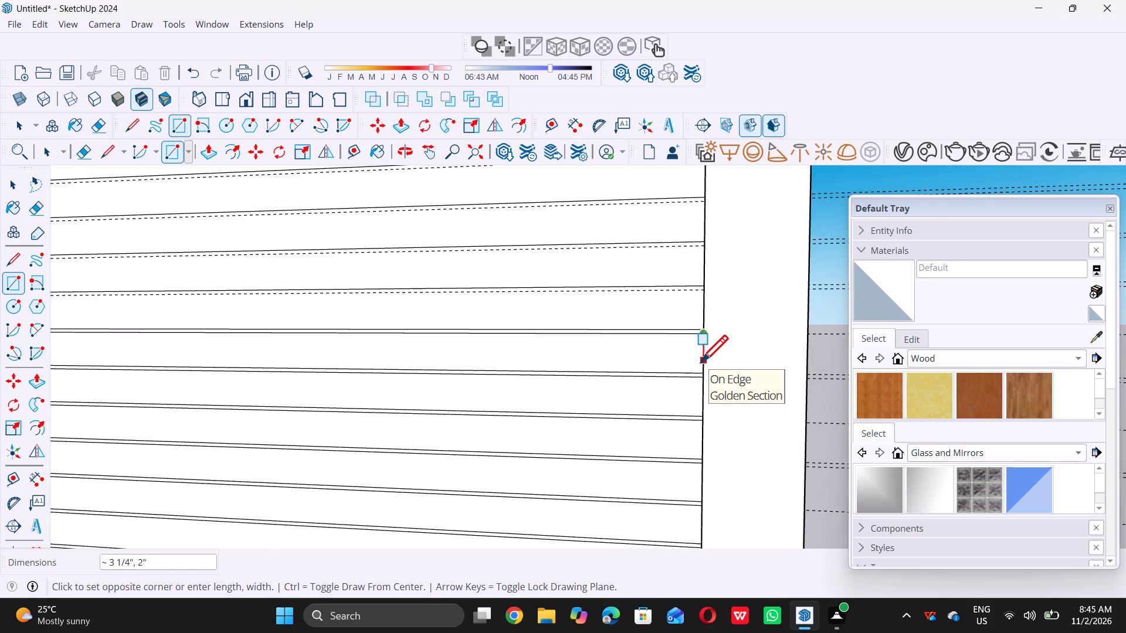
scroll(701, 362, down, 6)
scroll(341, 328, up, 3)
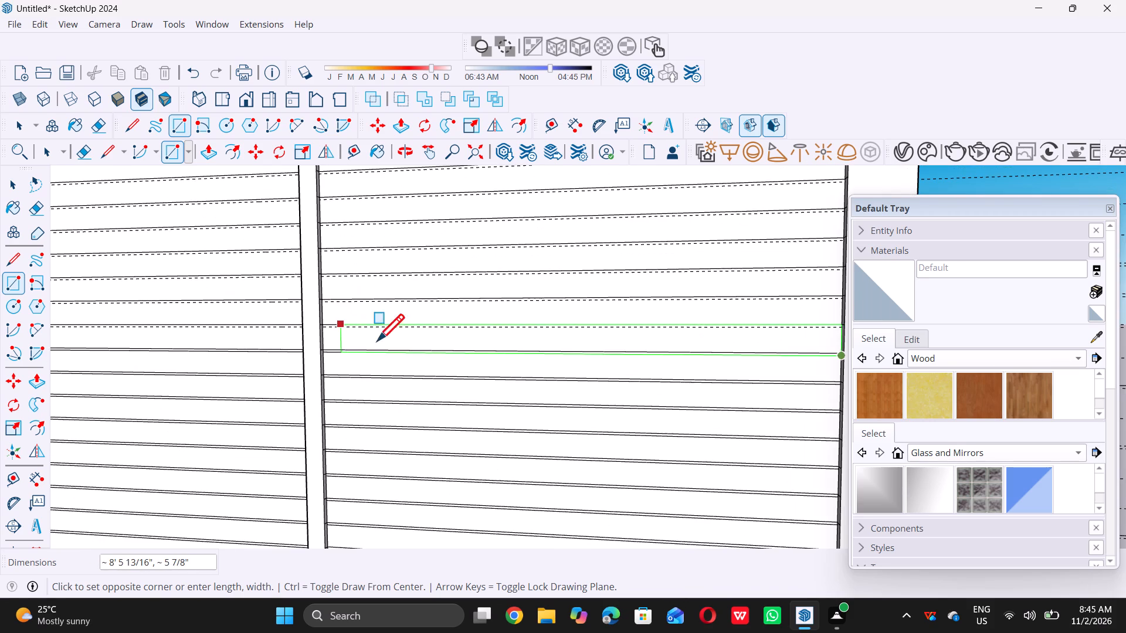
key(space)
key(r)
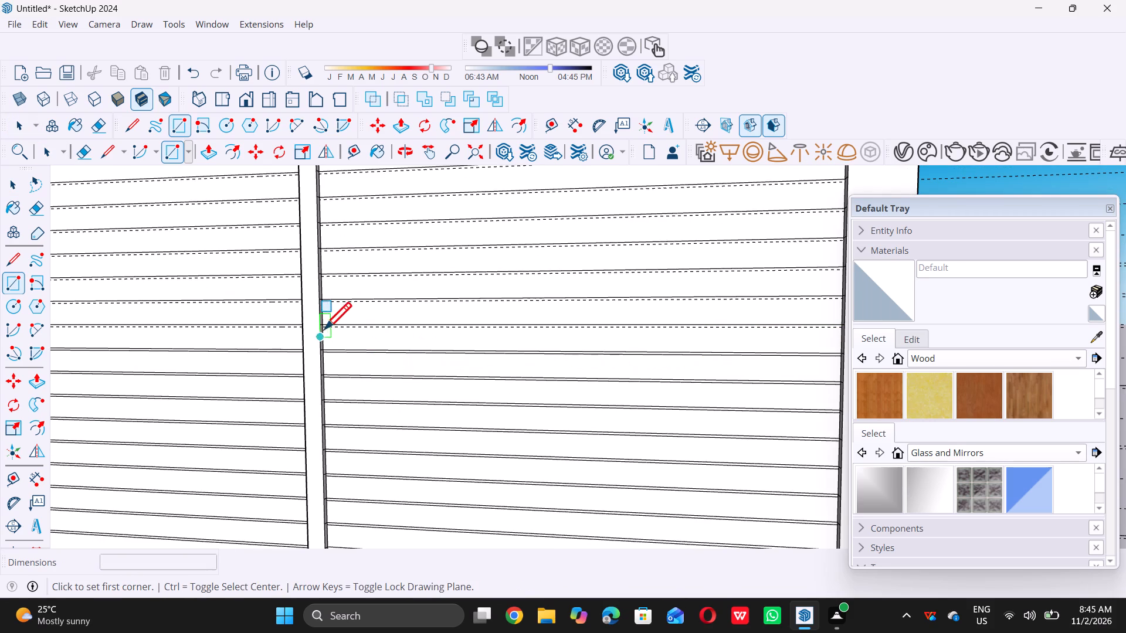
scroll(328, 326, up, 20)
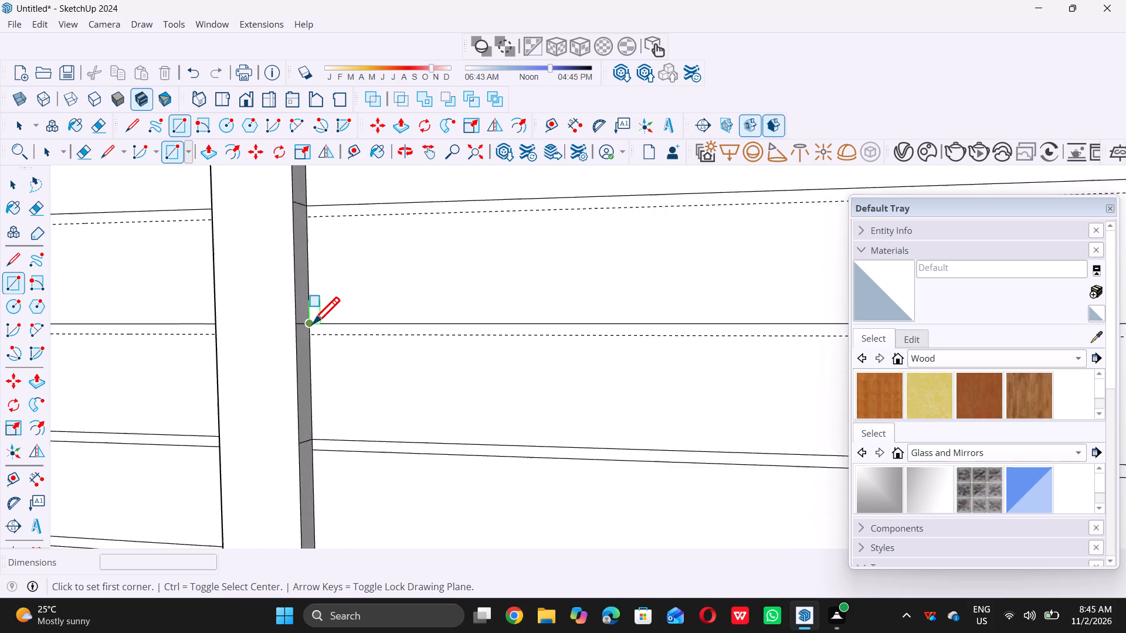
scroll(313, 324, up, 5)
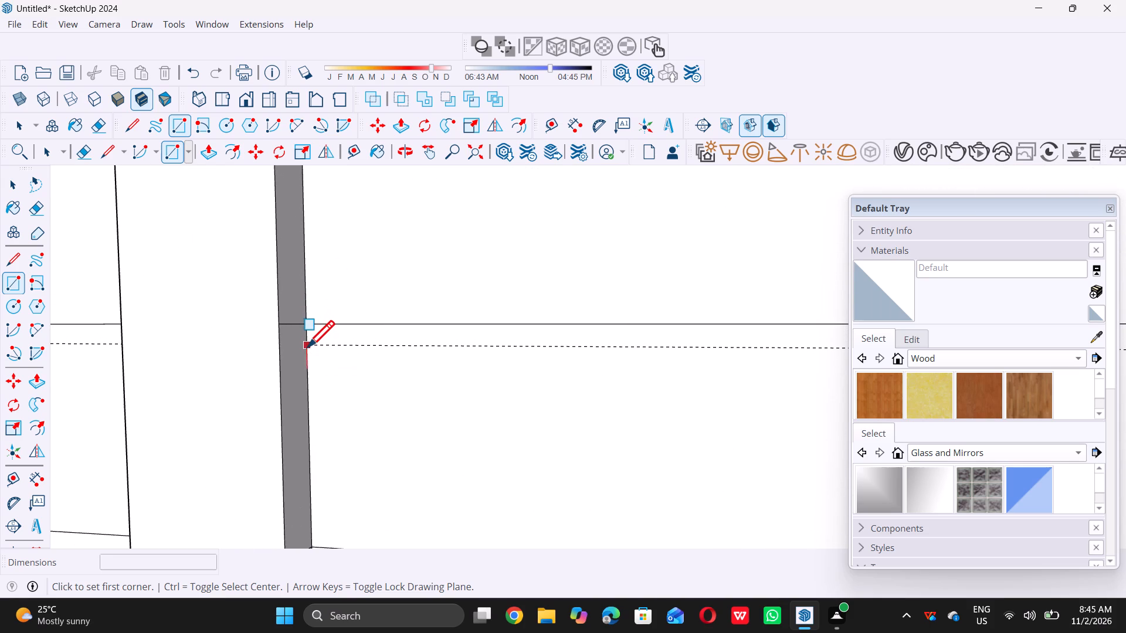
scroll(313, 343, up, 5)
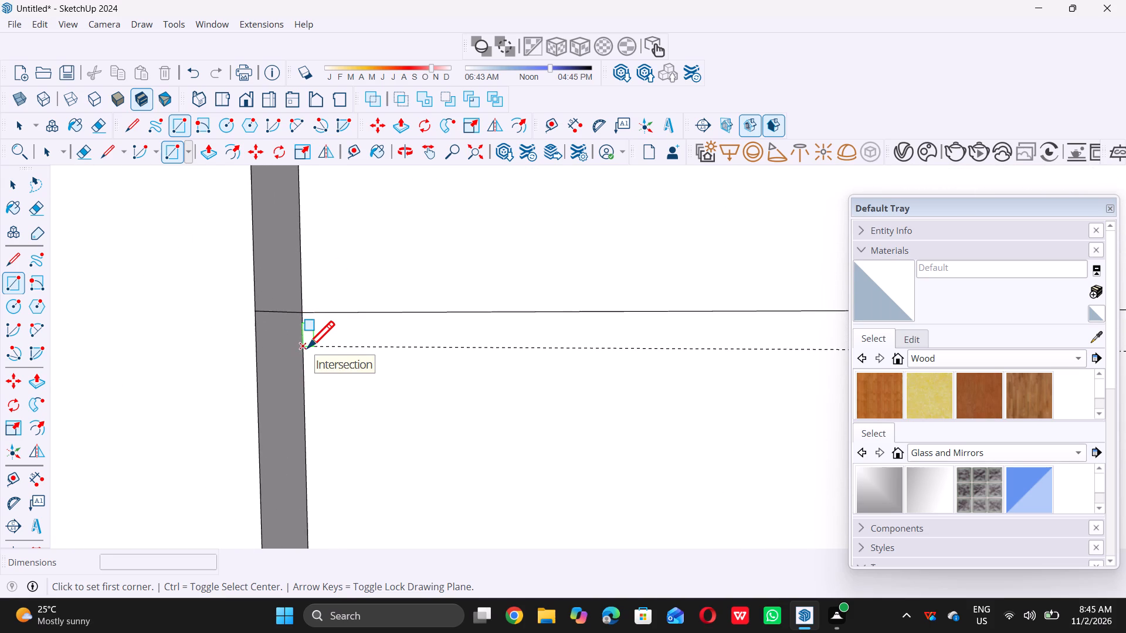
double_click(307, 348)
scroll(330, 283, down, 10)
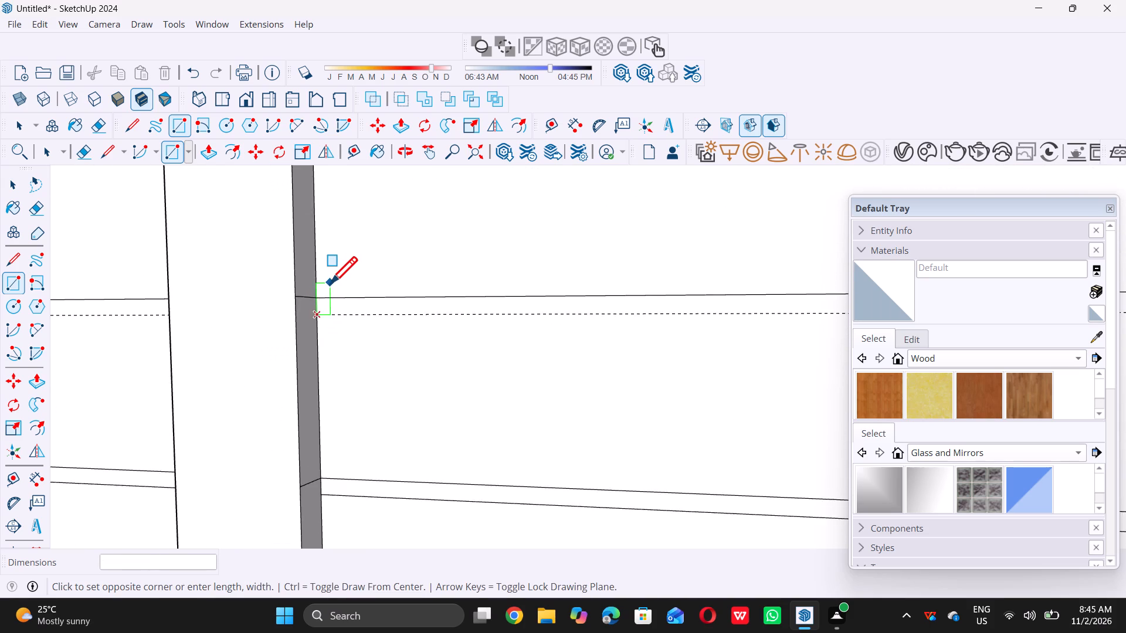
scroll(330, 283, down, 20)
scroll(330, 283, down, 4)
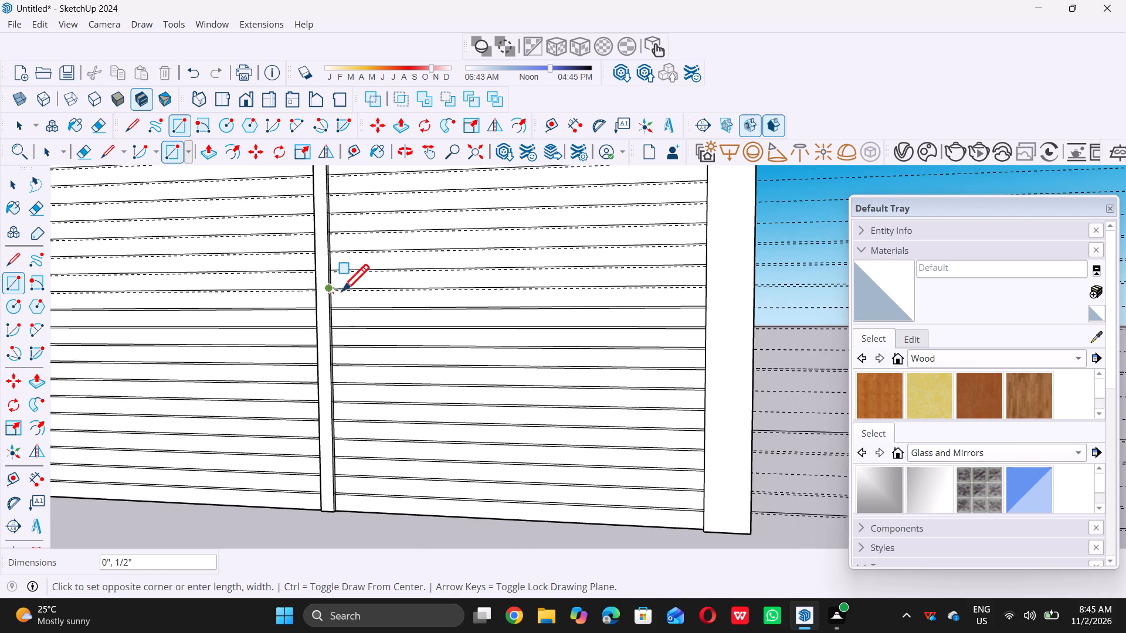
scroll(708, 269, up, 9)
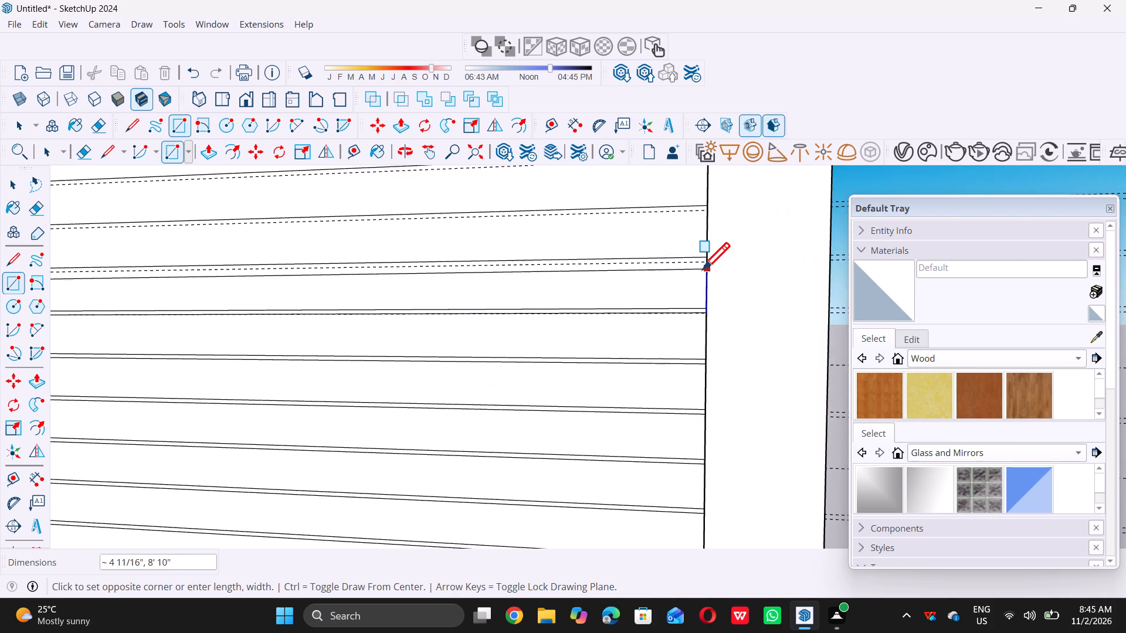
scroll(703, 269, up, 16)
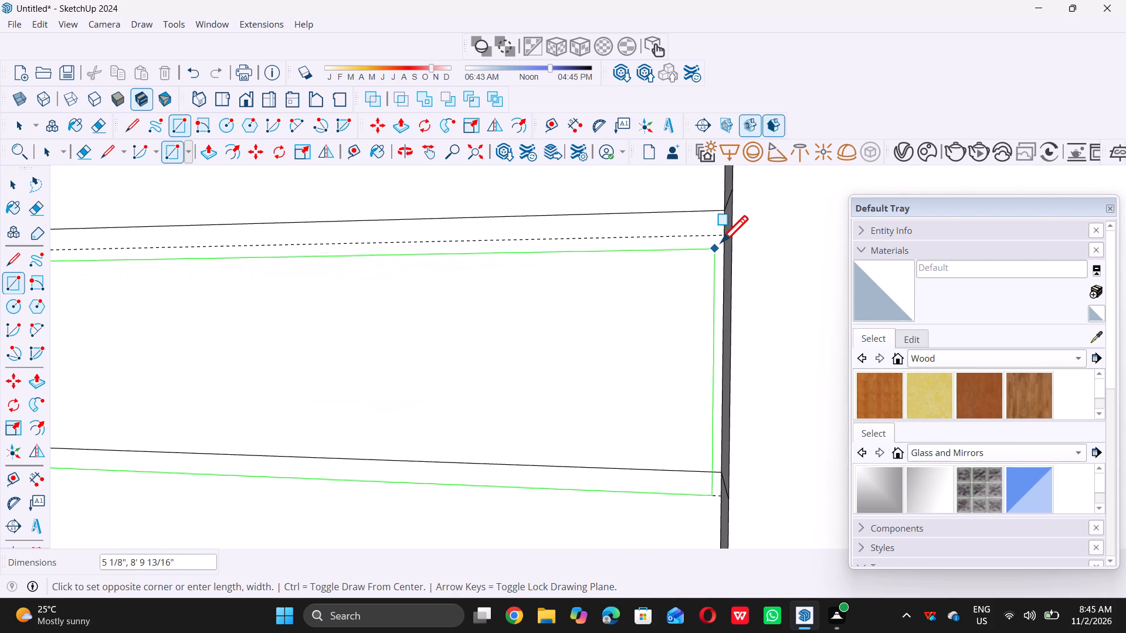
double_click(723, 237)
Draw another rectangle about 5 3/8" by 8' 10" on the right slatted panel, from the lowest guide still dashed up to the next guide.
scroll(703, 326, down, 3)
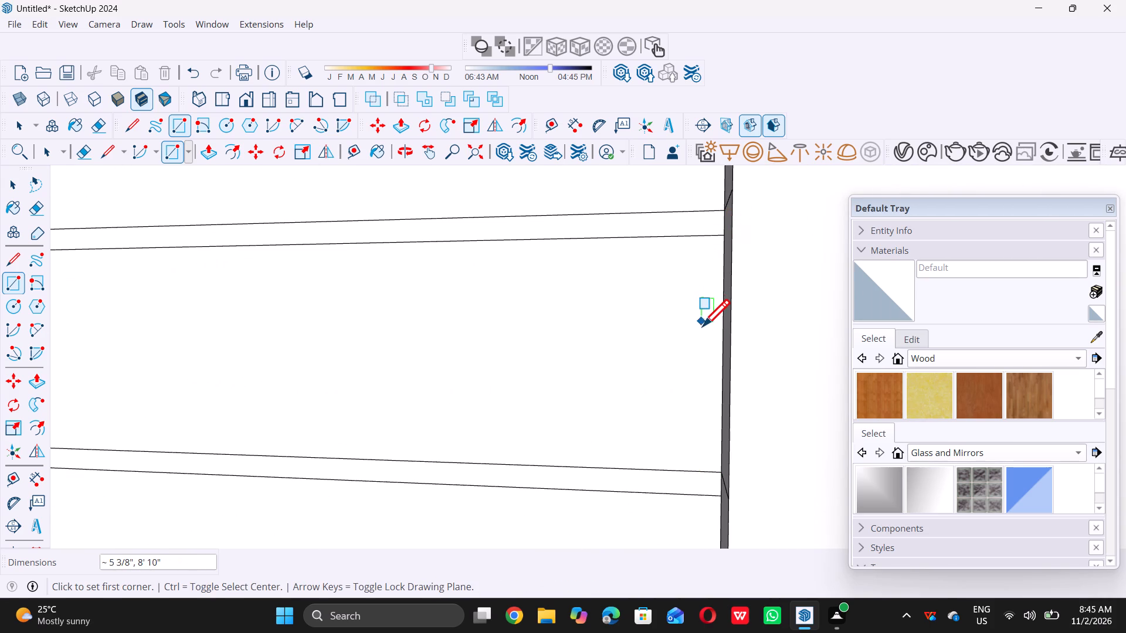
scroll(703, 326, down, 2)
scroll(706, 325, down, 20)
scroll(706, 325, down, 5)
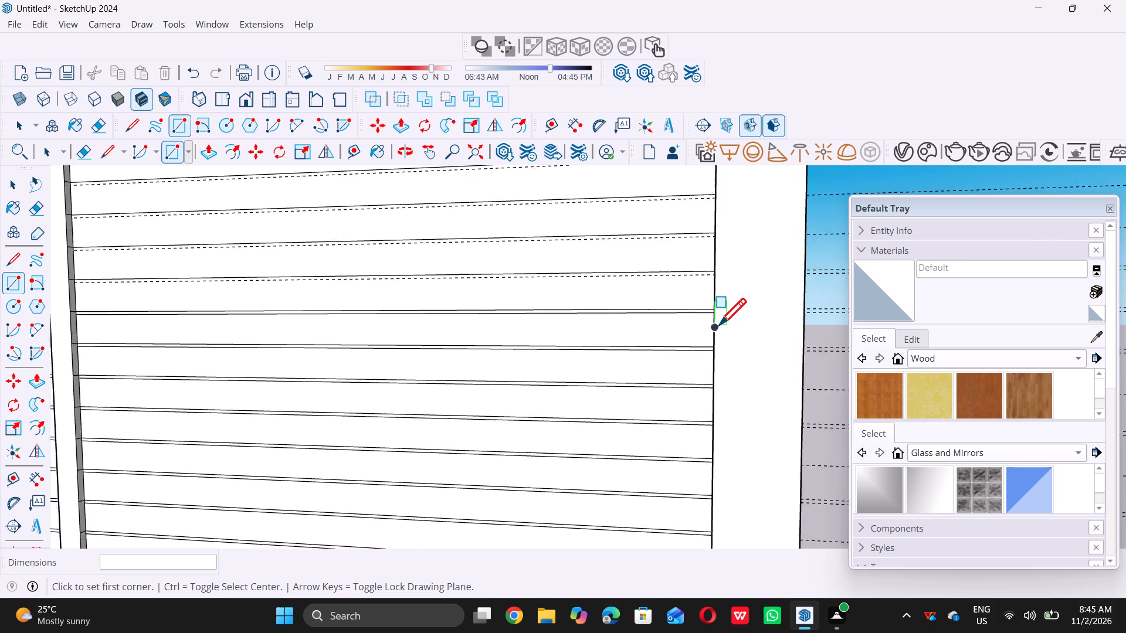
scroll(719, 325, down, 2)
scroll(259, 275, up, 7)
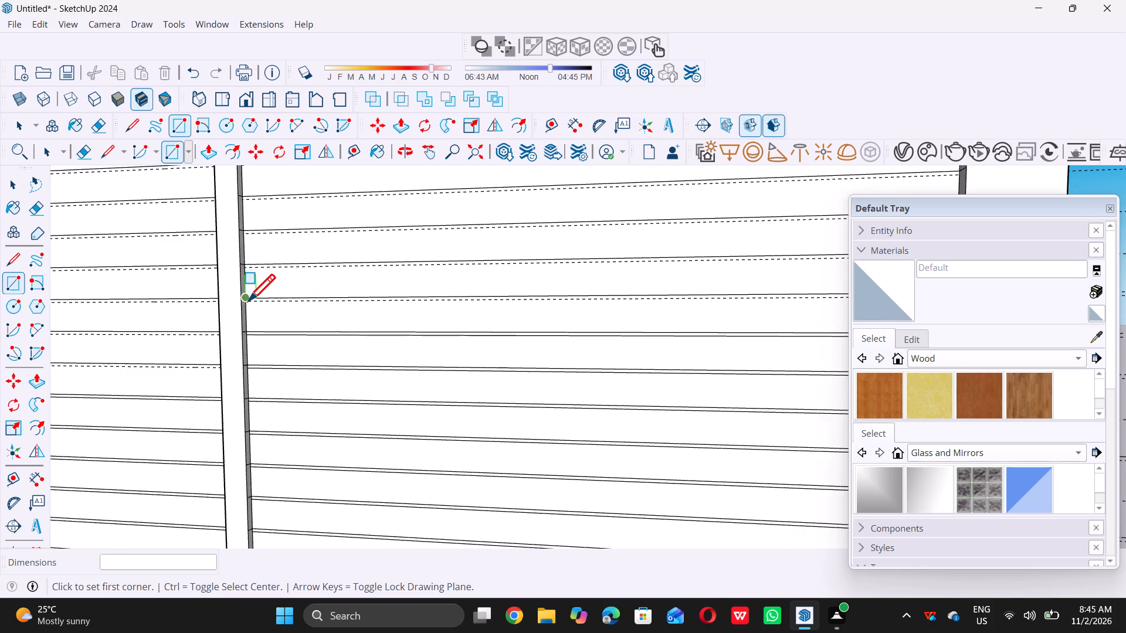
scroll(248, 301, up, 19)
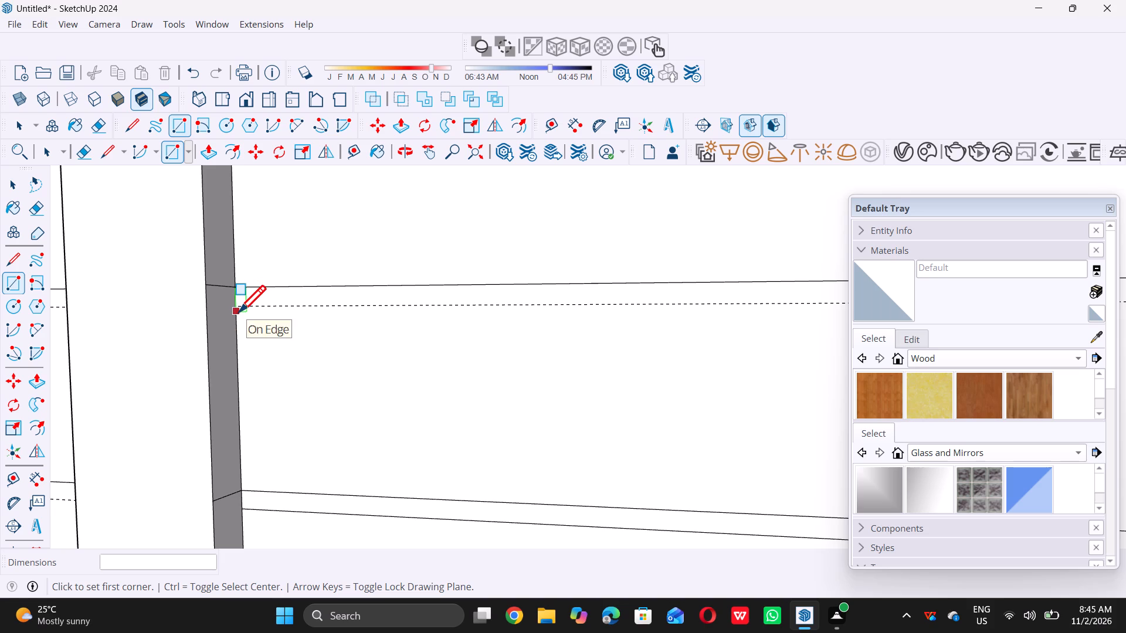
double_click(239, 306)
scroll(239, 306, down, 7)
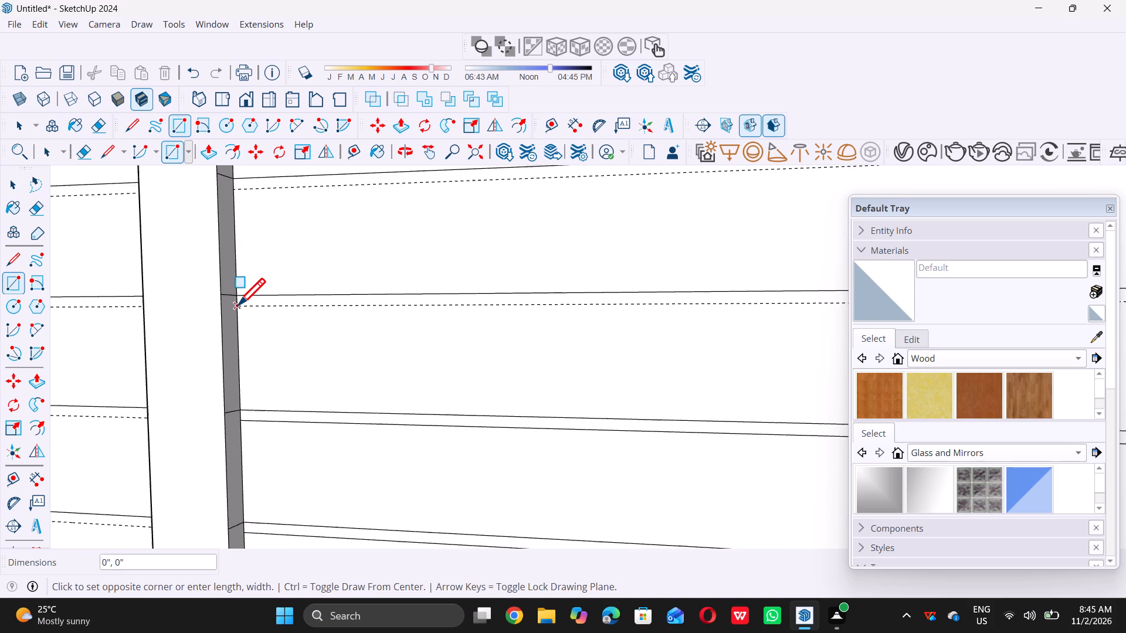
scroll(238, 305, down, 20)
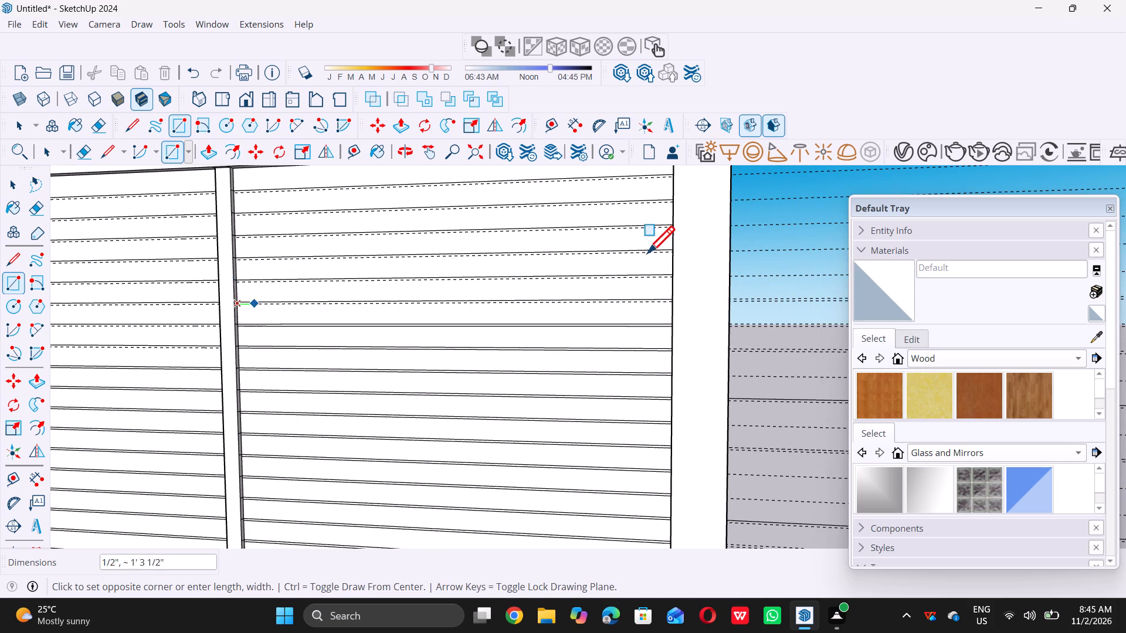
scroll(659, 281, up, 12)
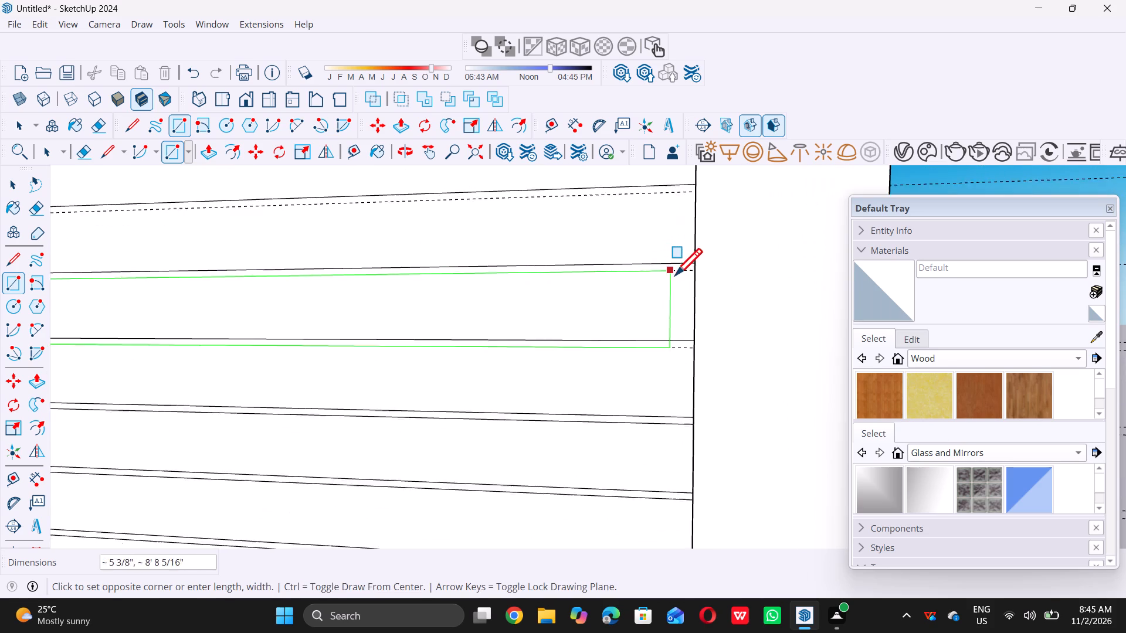
scroll(675, 275, up, 13)
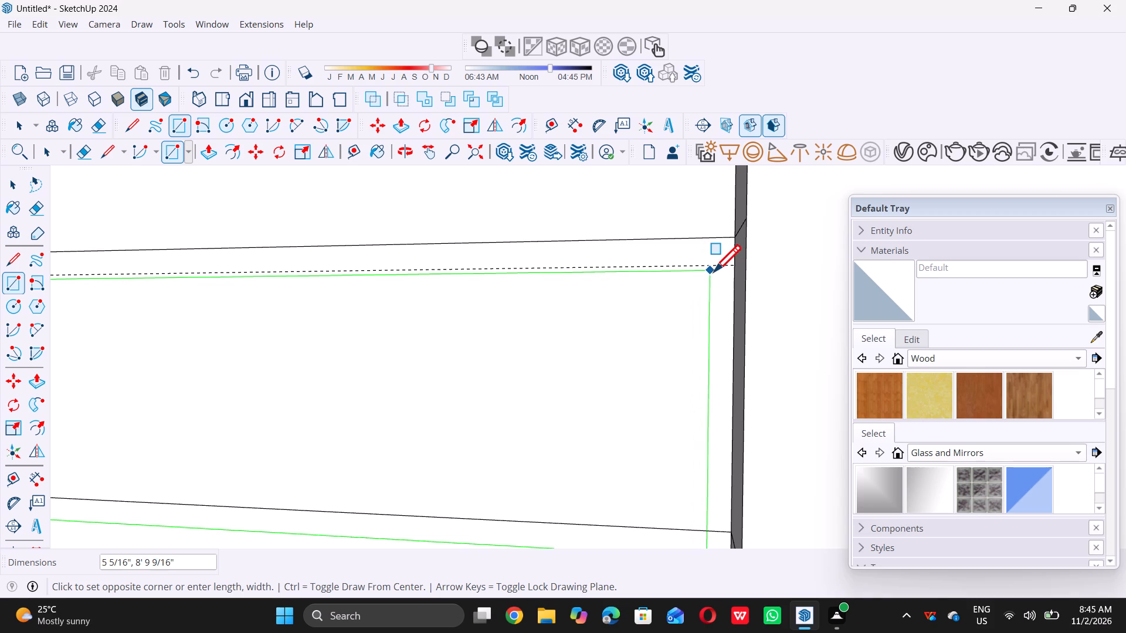
double_click(731, 266)
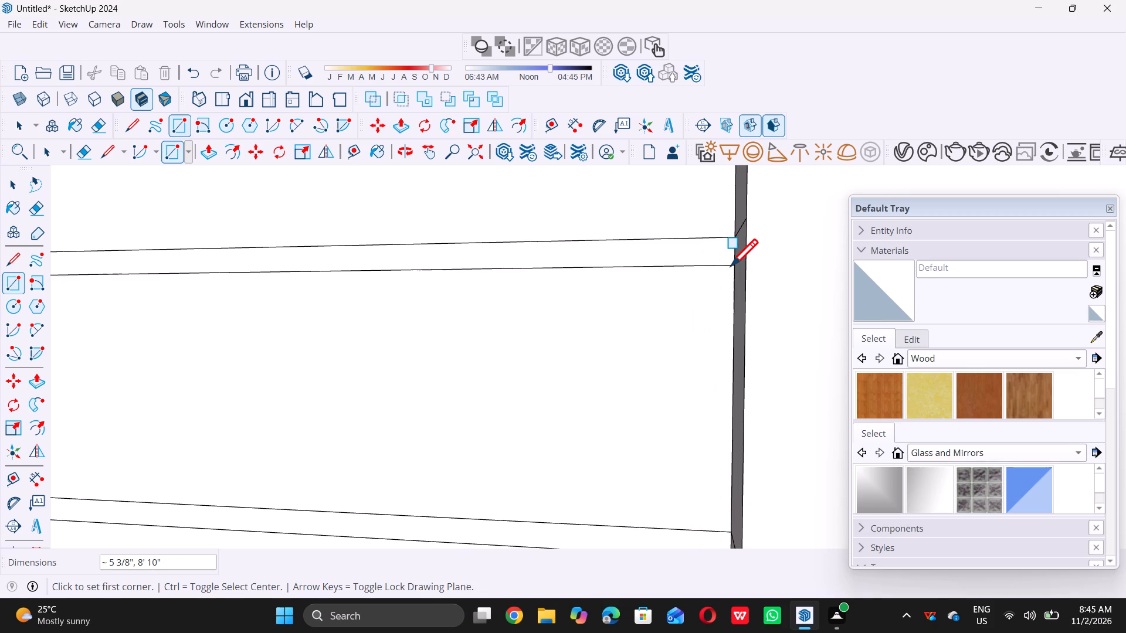
Draw a third rectangle about 5 3/8" by 8' 10" on the right slatted panel, between its two lowest remaining dashed guides.
scroll(737, 285, down, 20)
scroll(737, 285, down, 2)
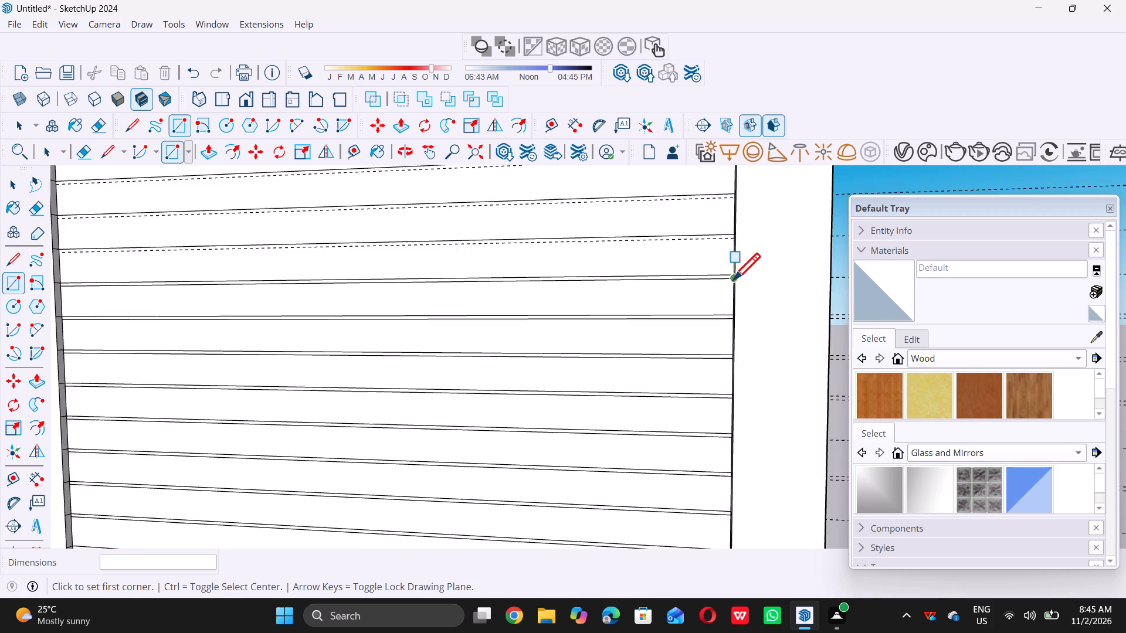
scroll(733, 280, down, 6)
scroll(406, 251, up, 1)
scroll(320, 261, up, 4)
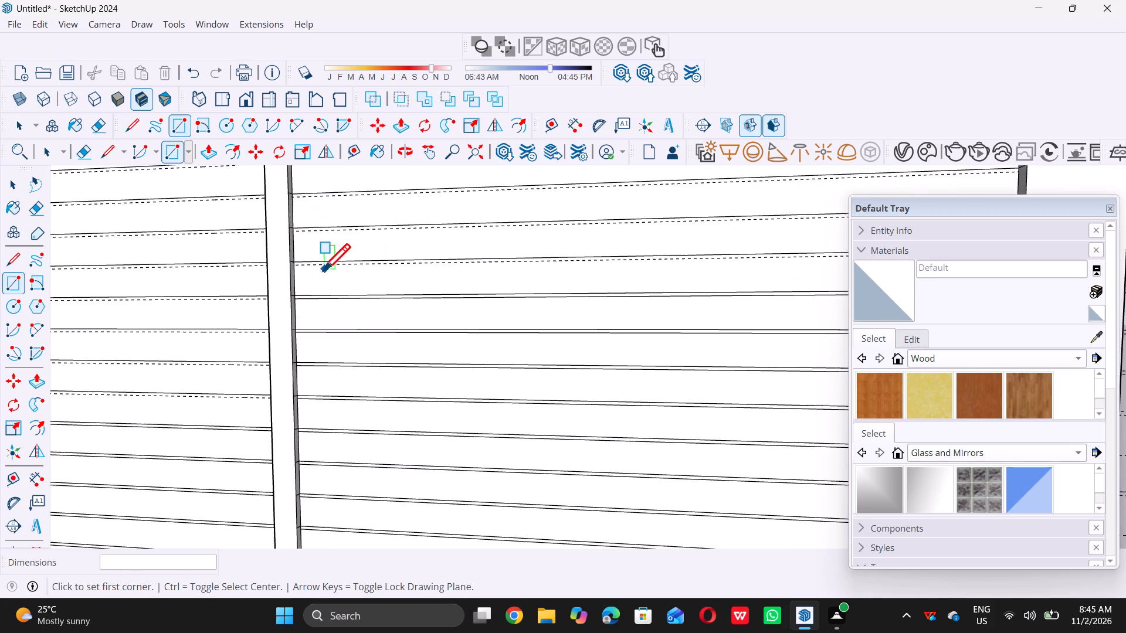
scroll(318, 271, up, 14)
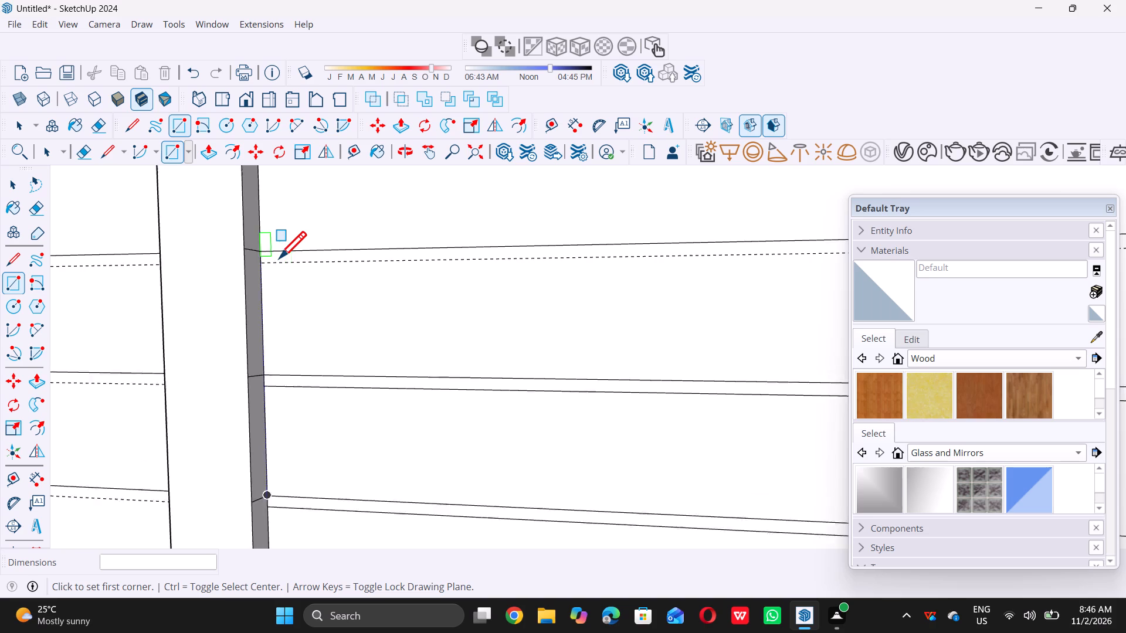
scroll(279, 258, up, 4)
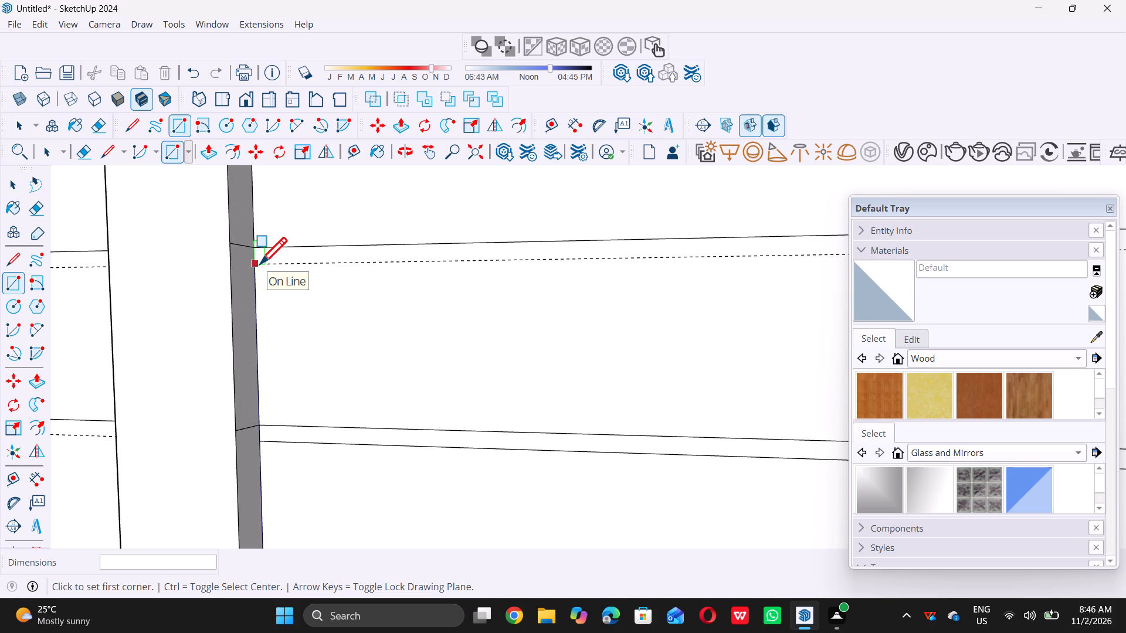
scroll(253, 263, up, 4)
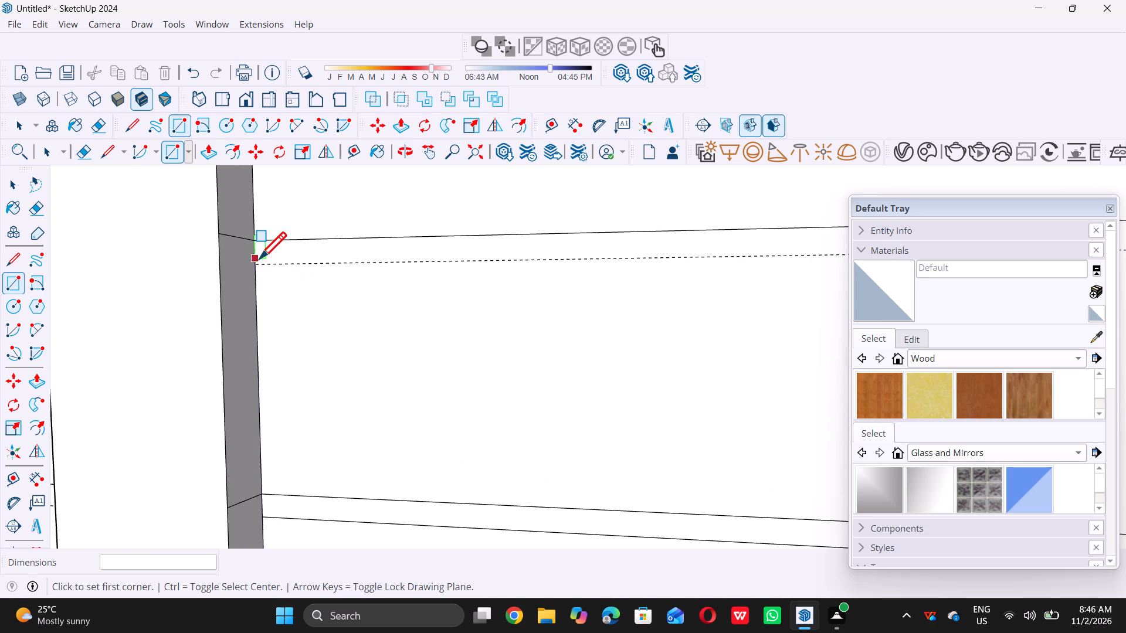
triple_click(257, 263)
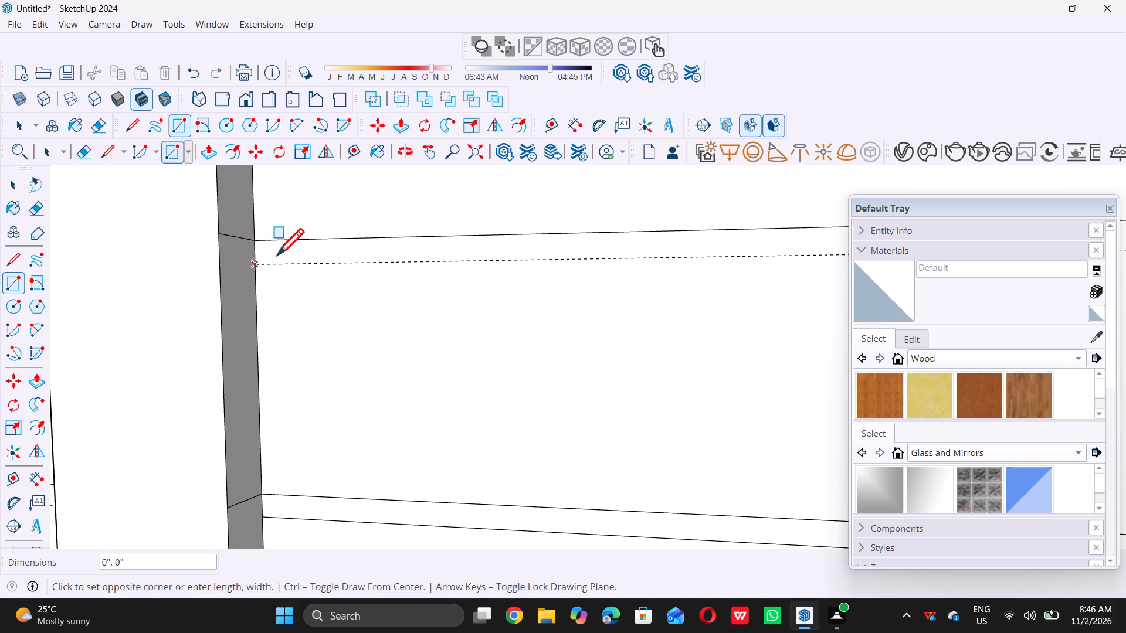
scroll(330, 231, down, 16)
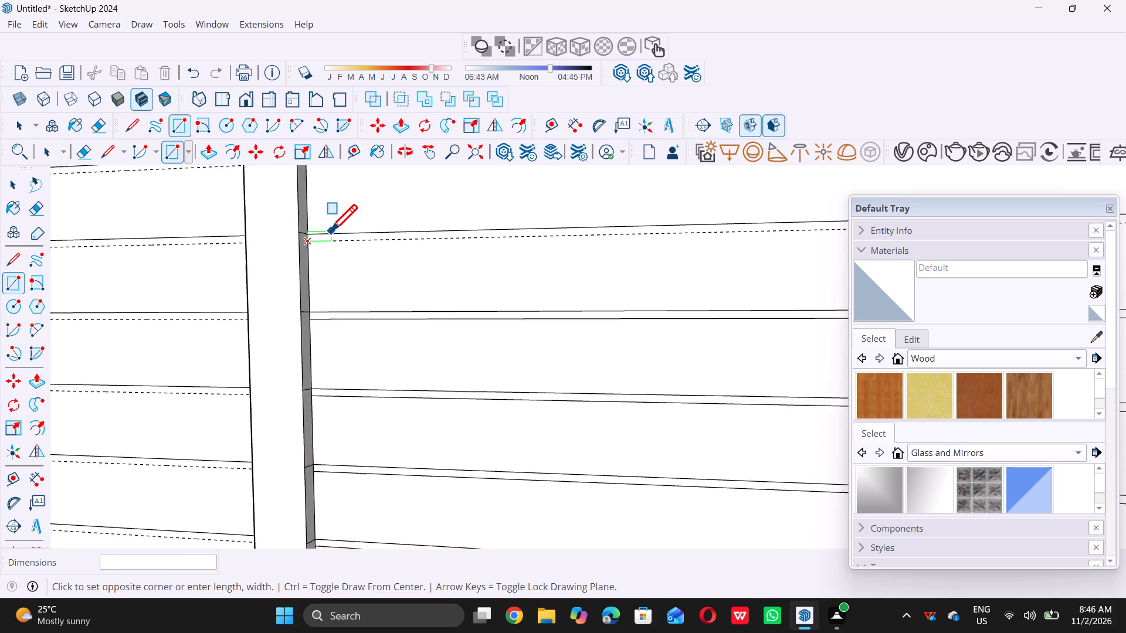
scroll(330, 231, down, 16)
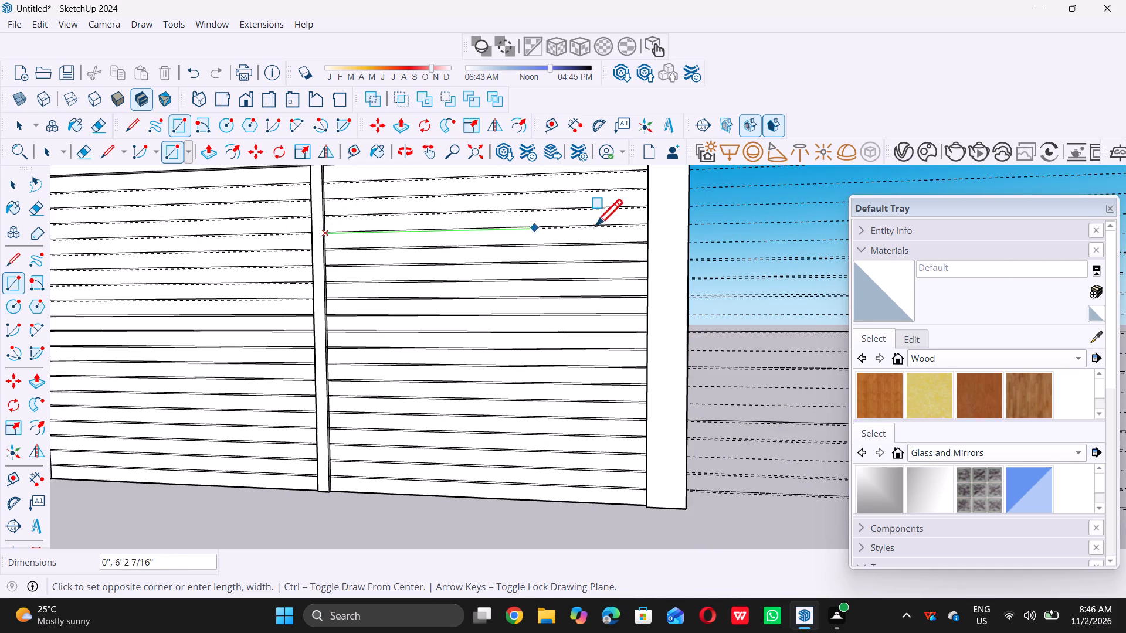
scroll(652, 209, up, 7)
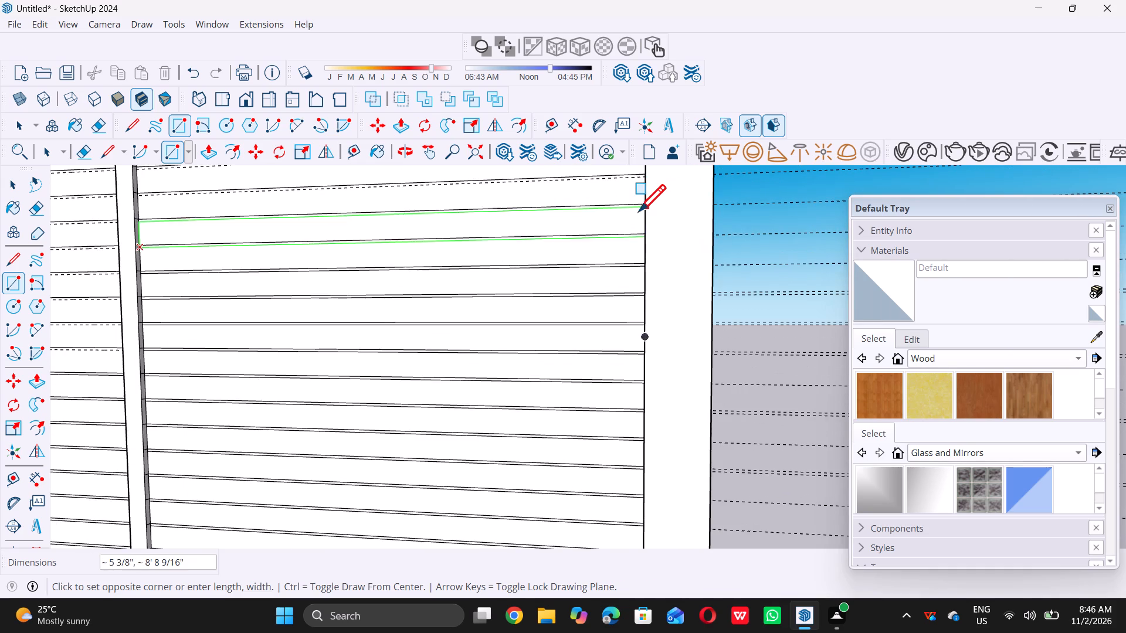
scroll(639, 211, up, 12)
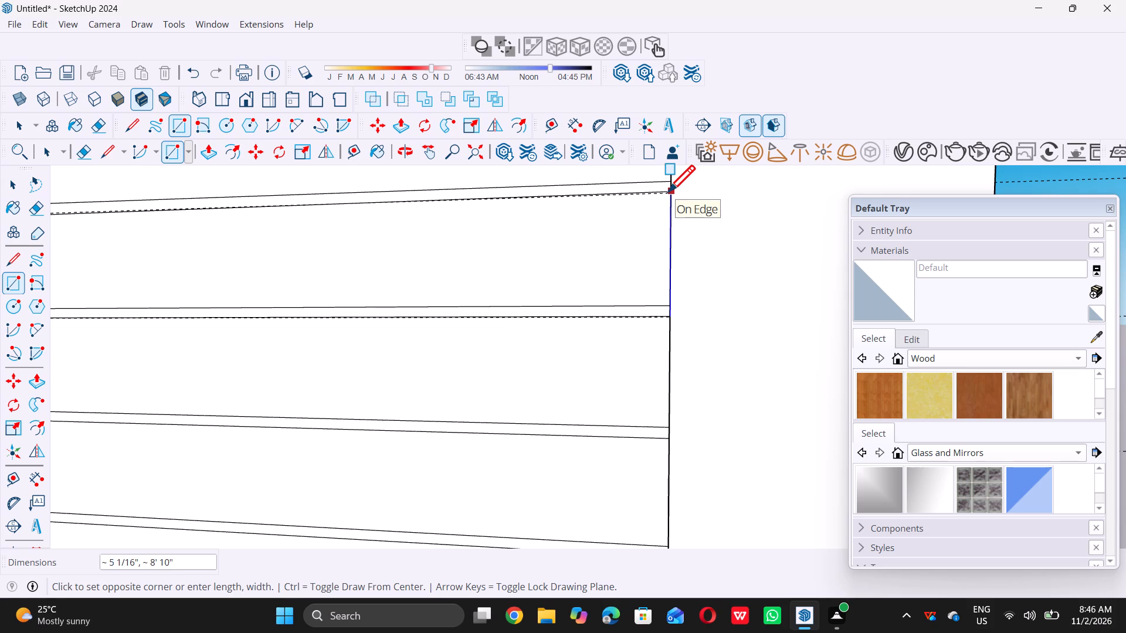
scroll(668, 192, up, 8)
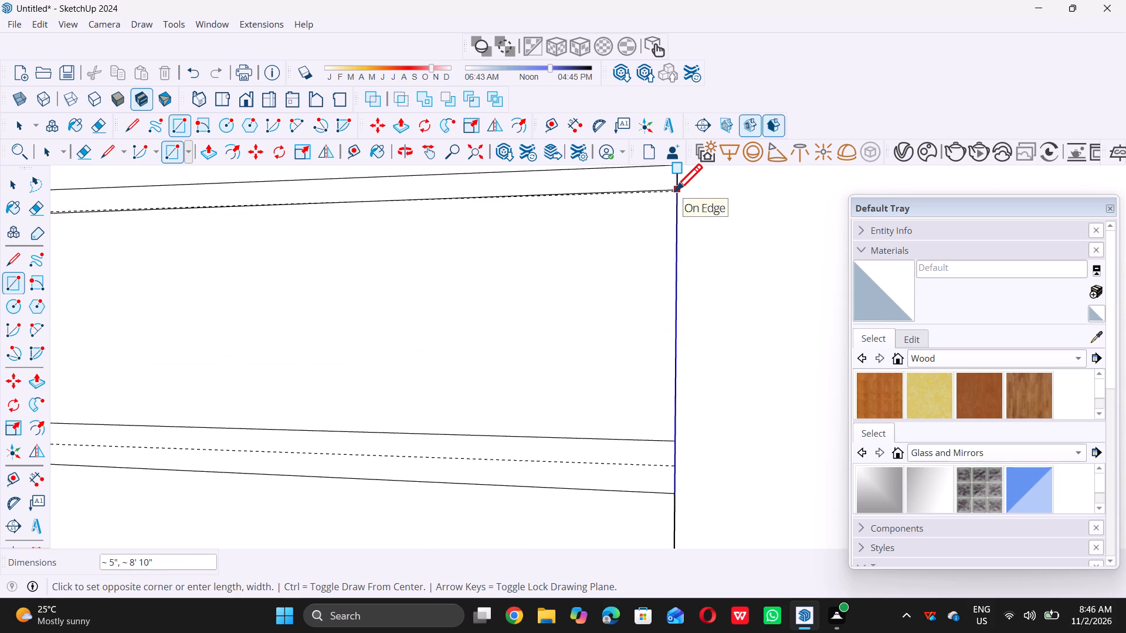
click(671, 193)
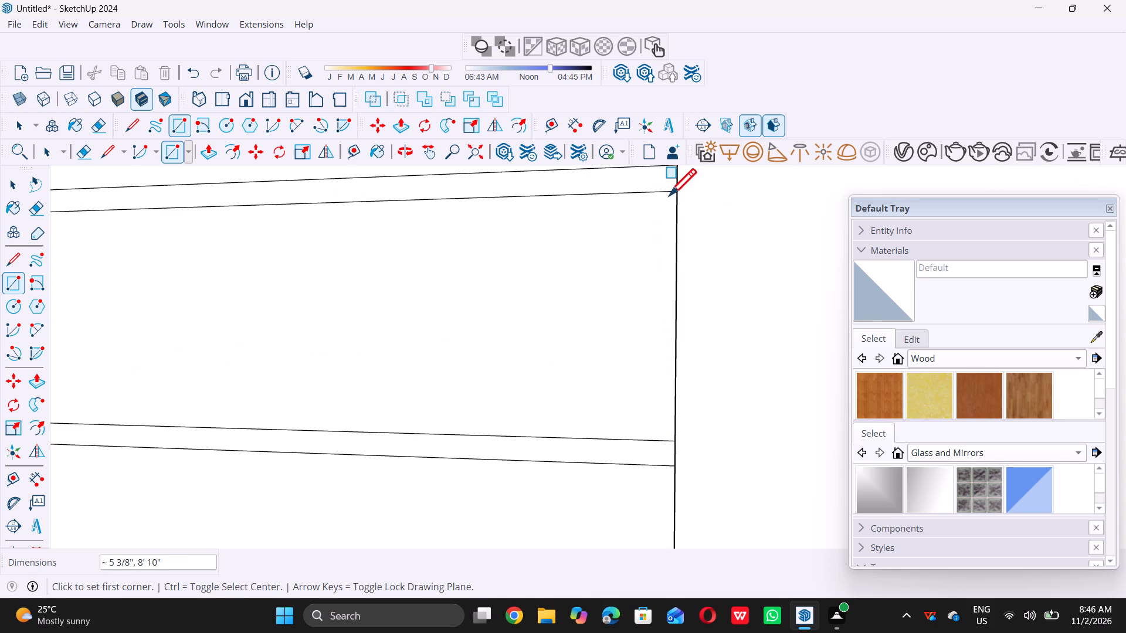
Draw a rectangle about 5 3/8" by 8' 10" on the right slatted panel, between its two topmost dashed guides.
scroll(609, 300, down, 20)
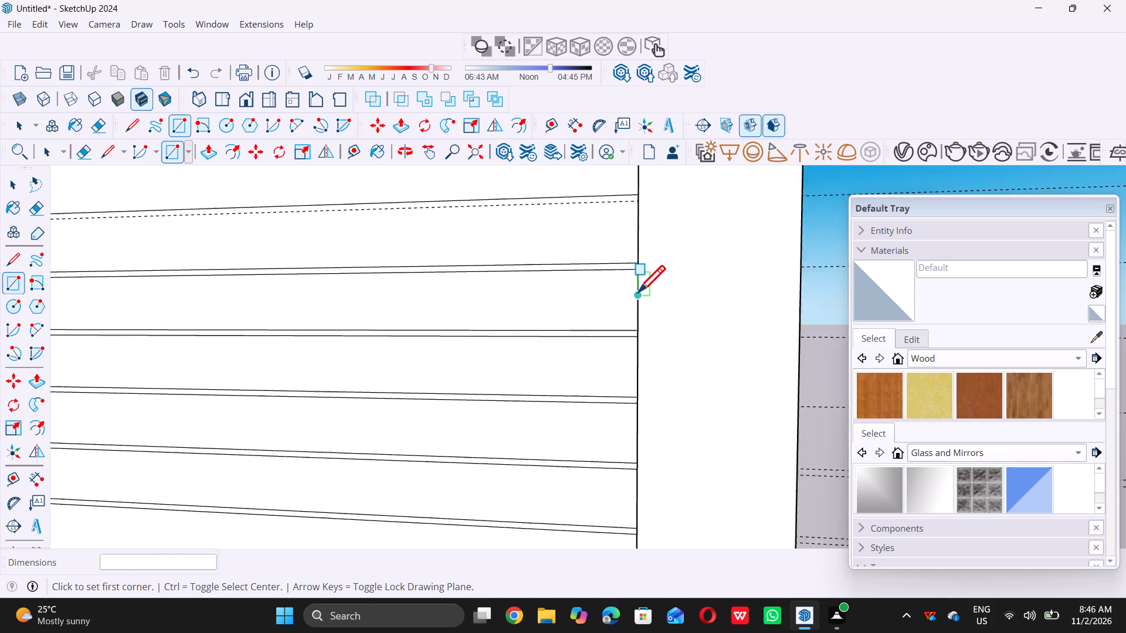
scroll(638, 292, down, 13)
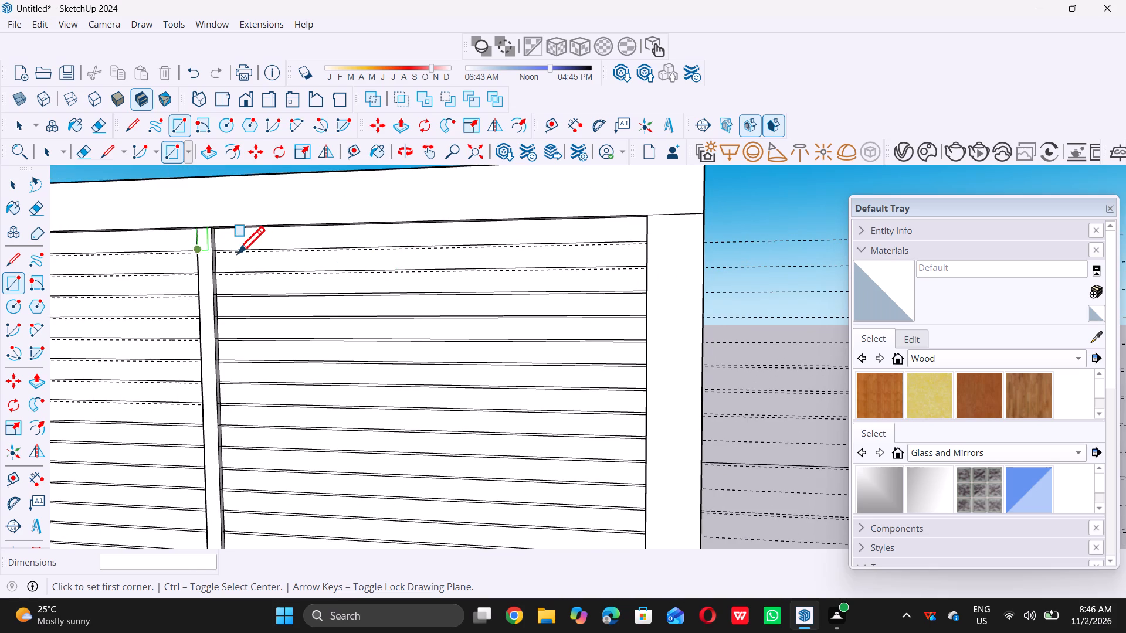
scroll(236, 256, up, 11)
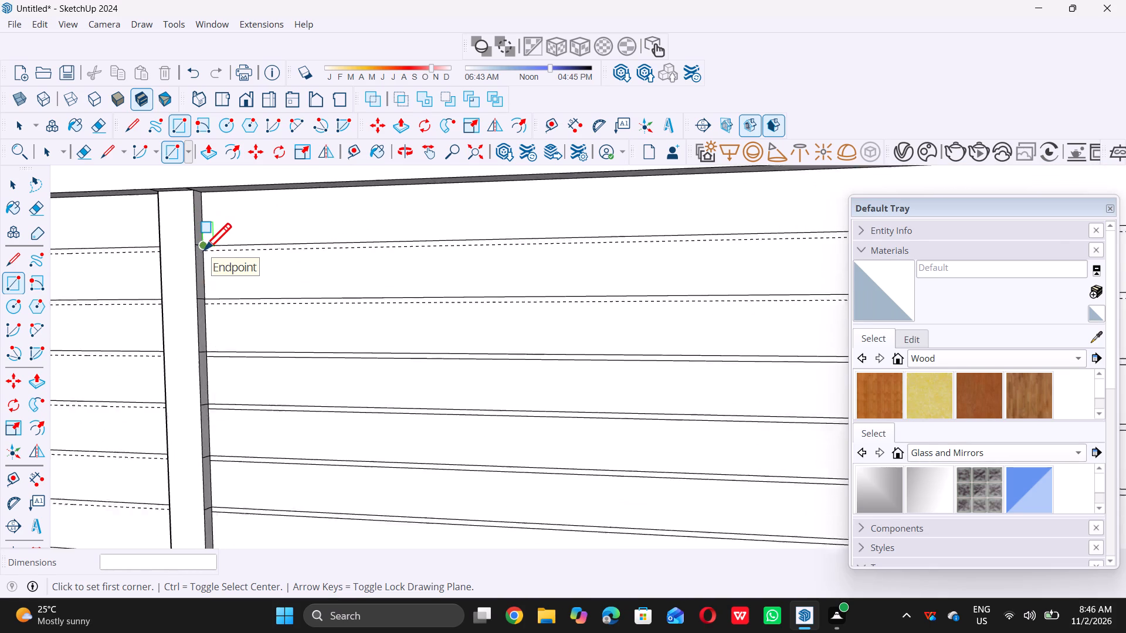
scroll(204, 250, up, 12)
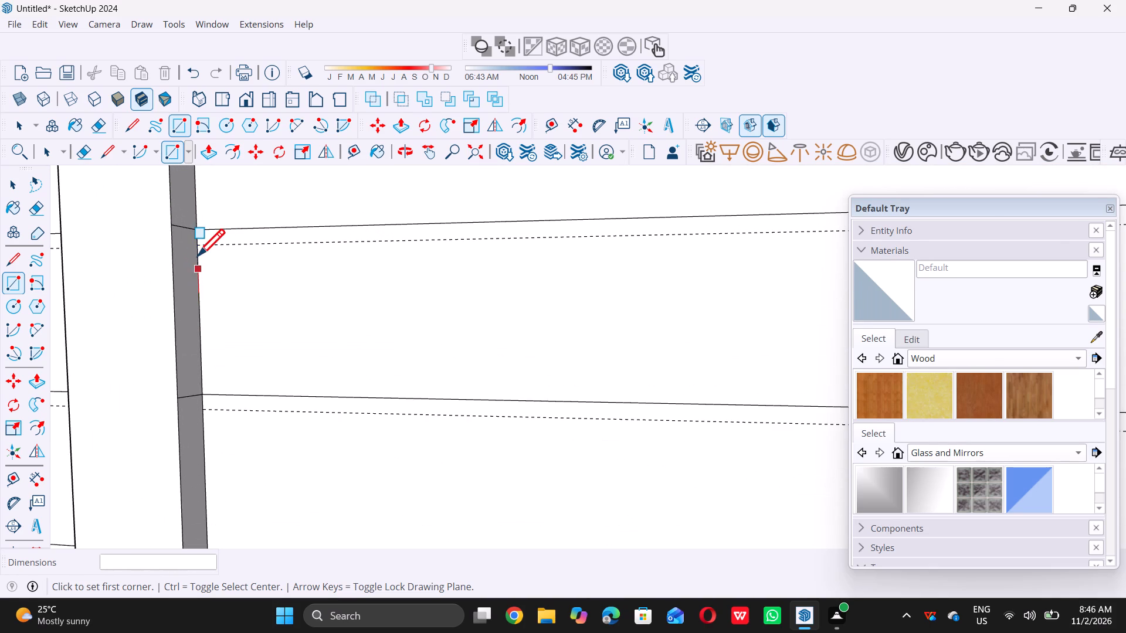
scroll(197, 244, up, 4)
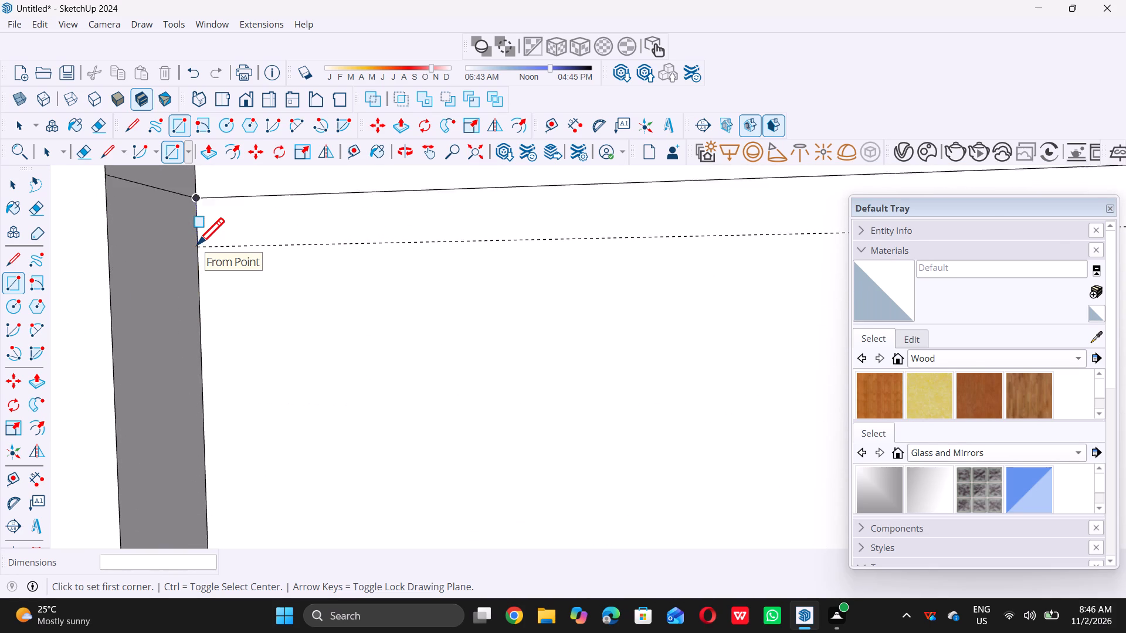
scroll(197, 244, up, 3)
click(201, 249)
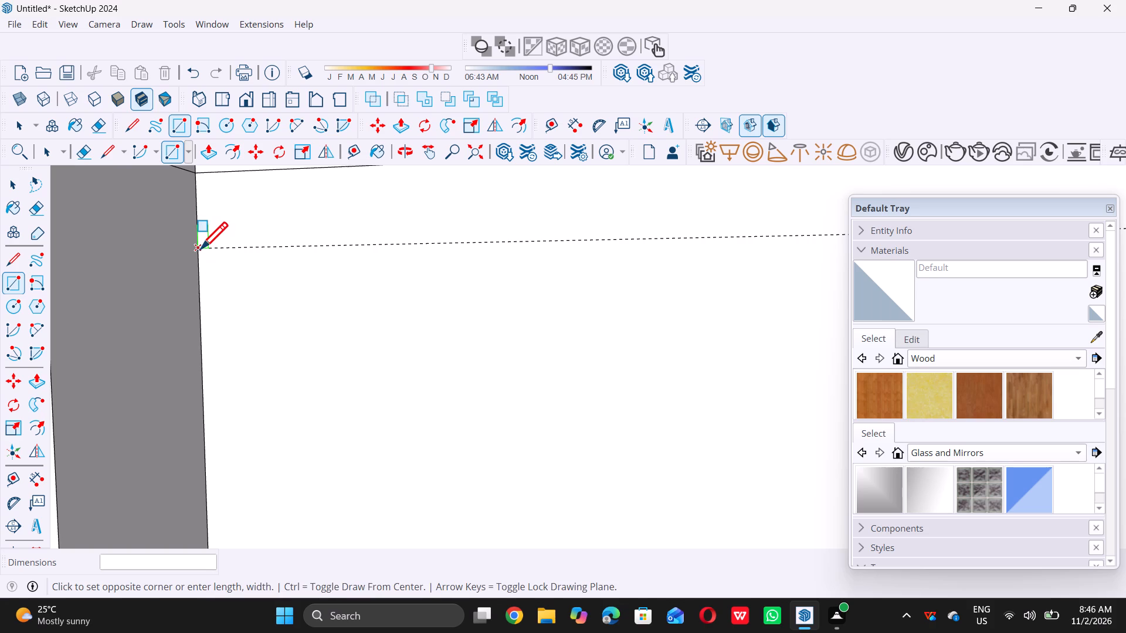
scroll(279, 352, down, 17)
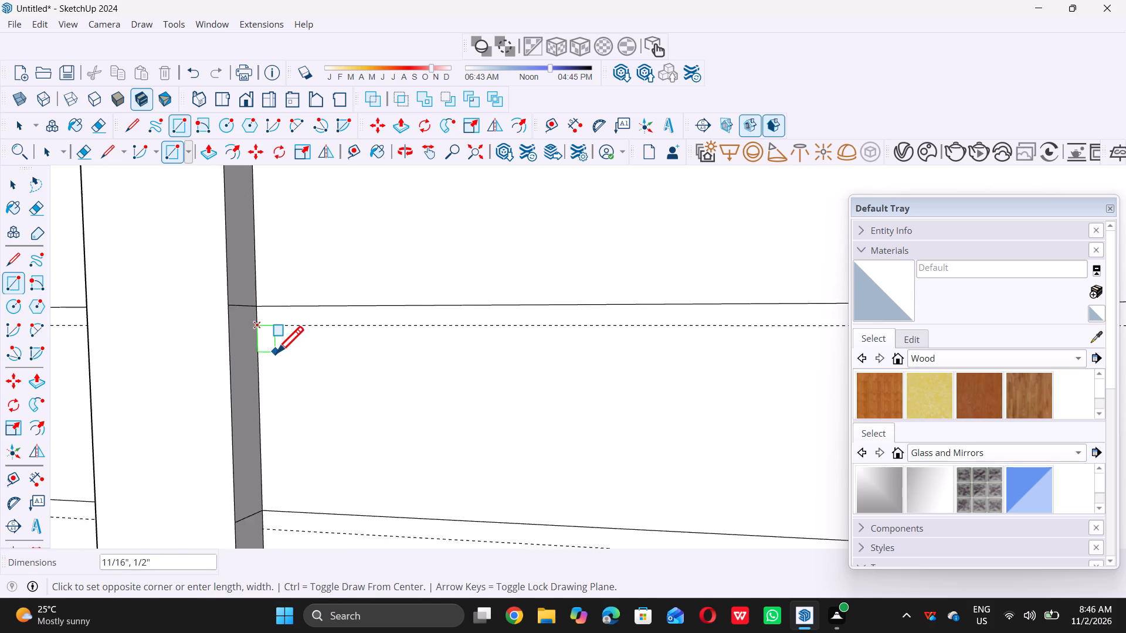
scroll(276, 353, down, 19)
scroll(274, 351, down, 2)
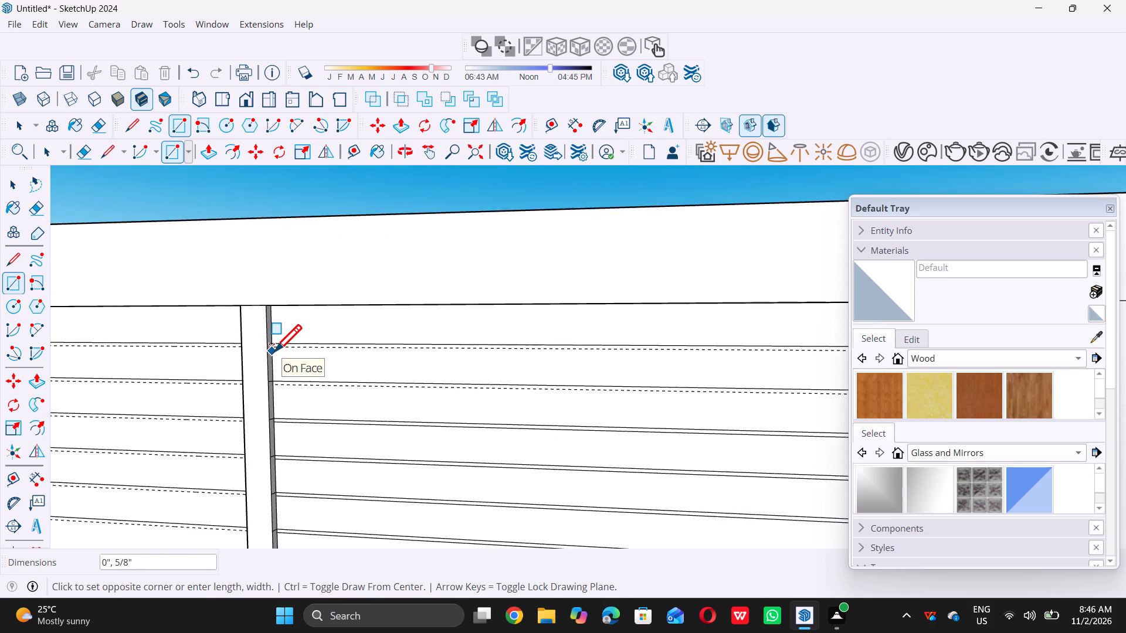
scroll(274, 351, down, 2)
scroll(788, 377, up, 4)
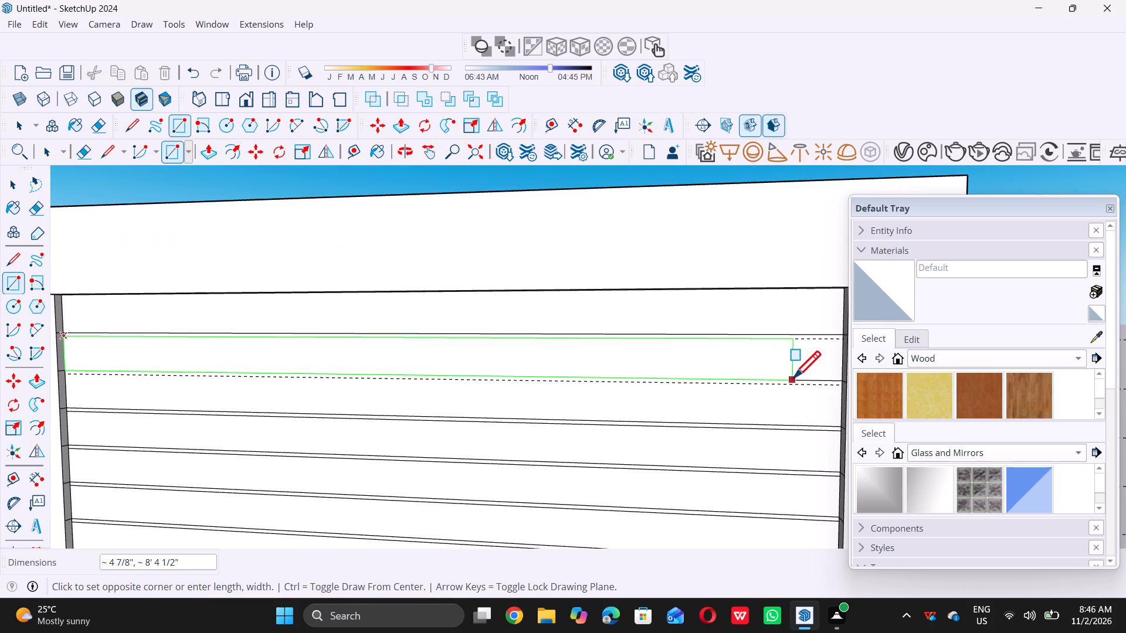
scroll(798, 379, up, 1)
scroll(759, 365, down, 7)
scroll(759, 359, up, 4)
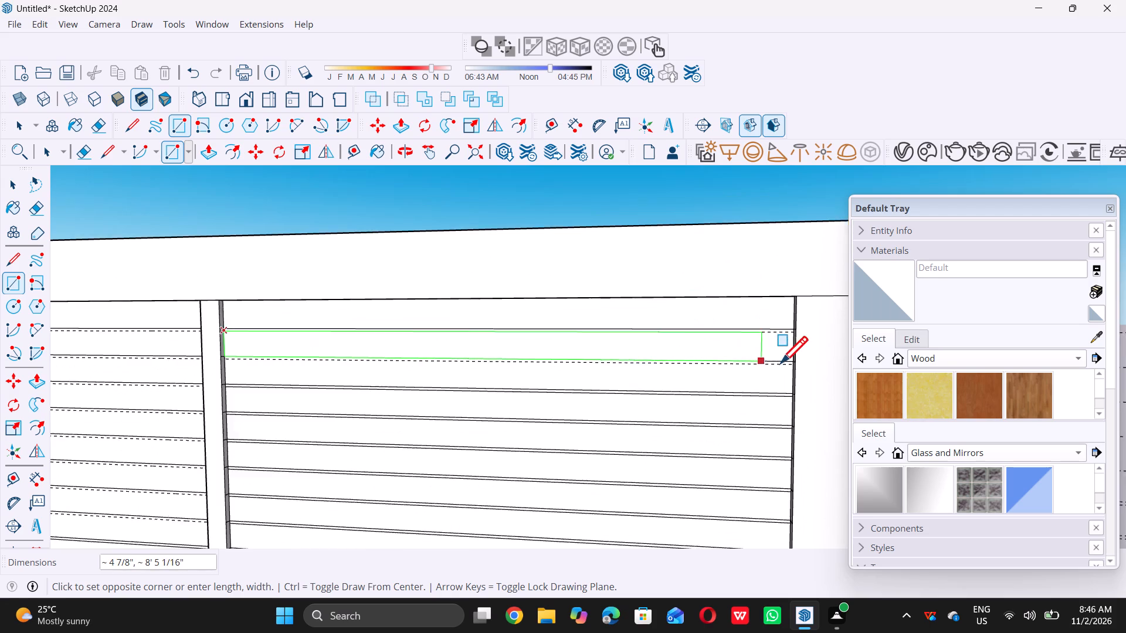
scroll(792, 365, up, 14)
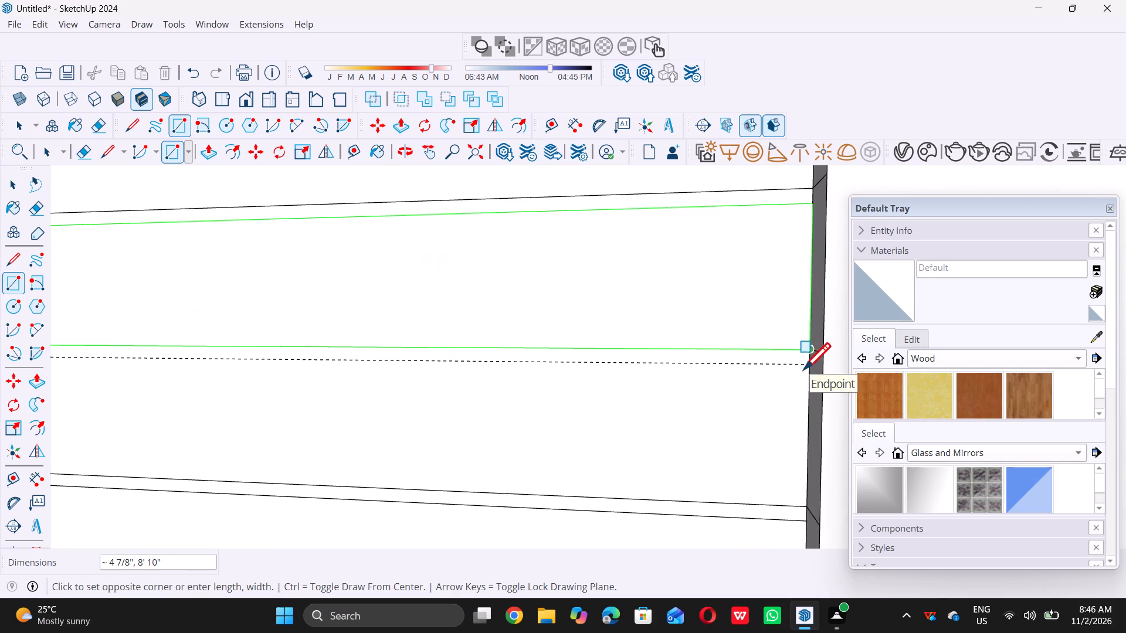
double_click(808, 365)
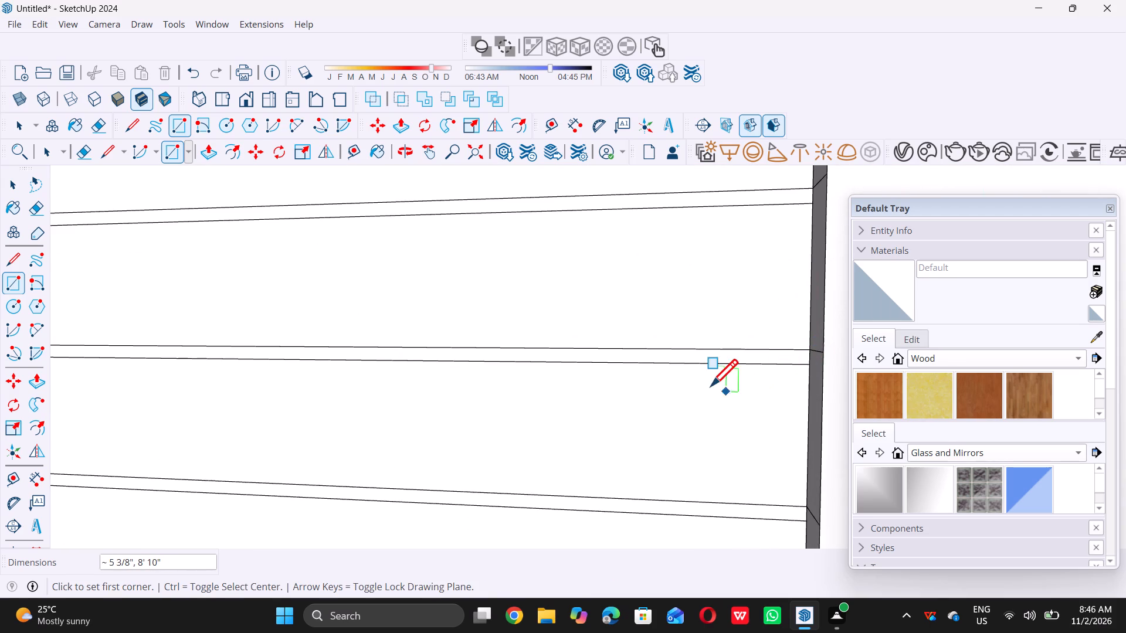
Draw a rectangle about 5 3/8" by 8' 10" on the left slatted panel, from its lowest remaining dashed guide up to the next guide.
scroll(711, 386, down, 20)
scroll(711, 386, down, 8)
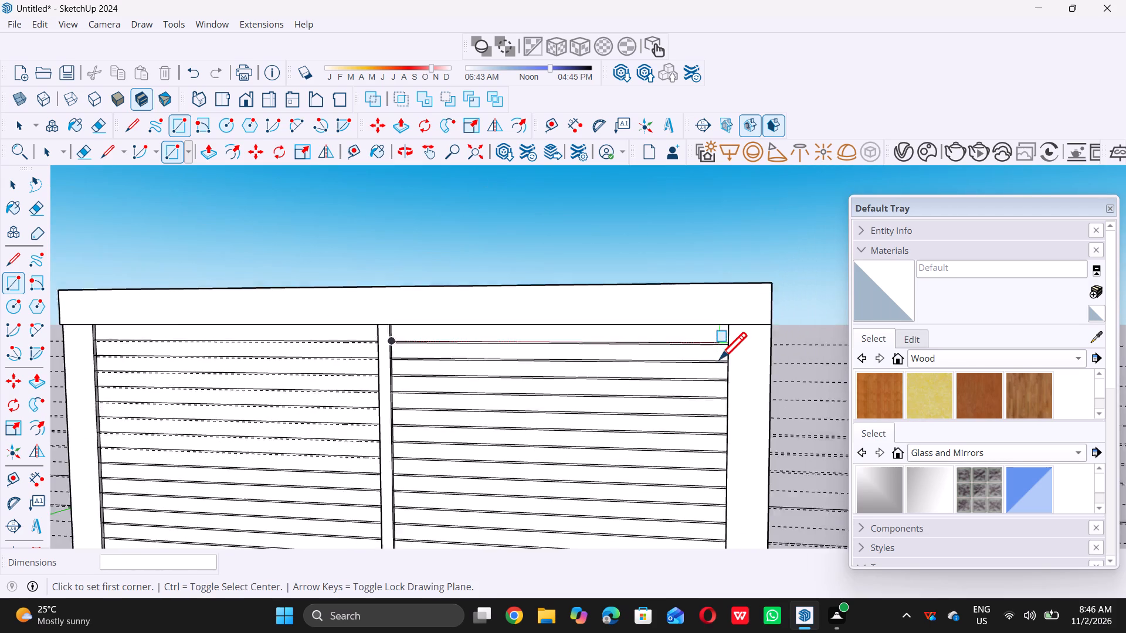
scroll(720, 359, down, 9)
scroll(433, 434, up, 5)
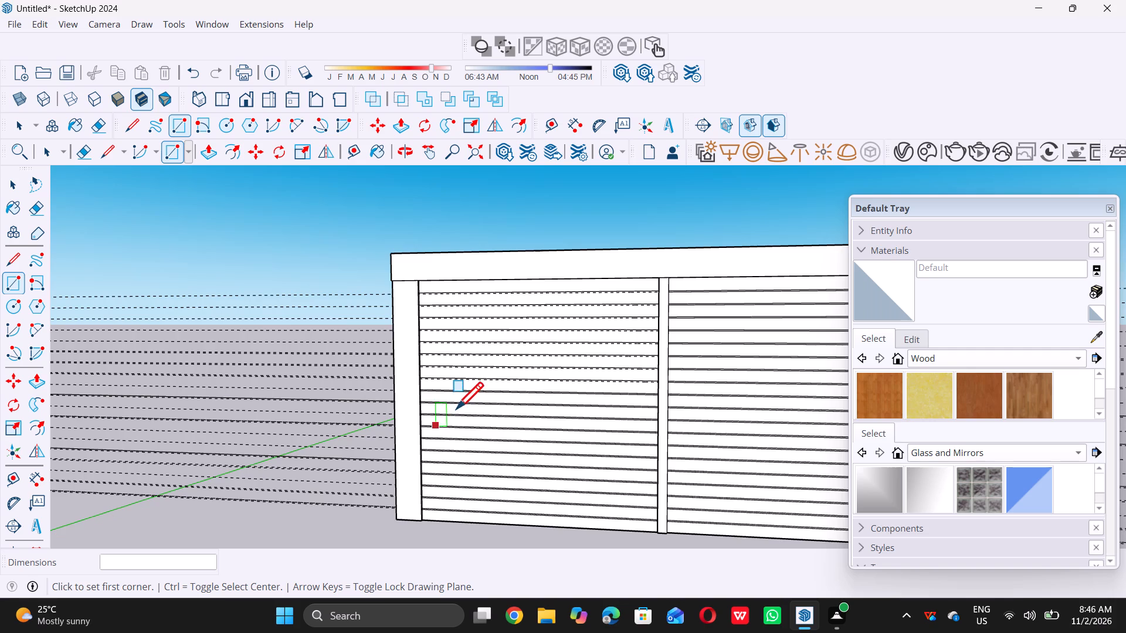
scroll(468, 382, up, 9)
scroll(399, 376, up, 7)
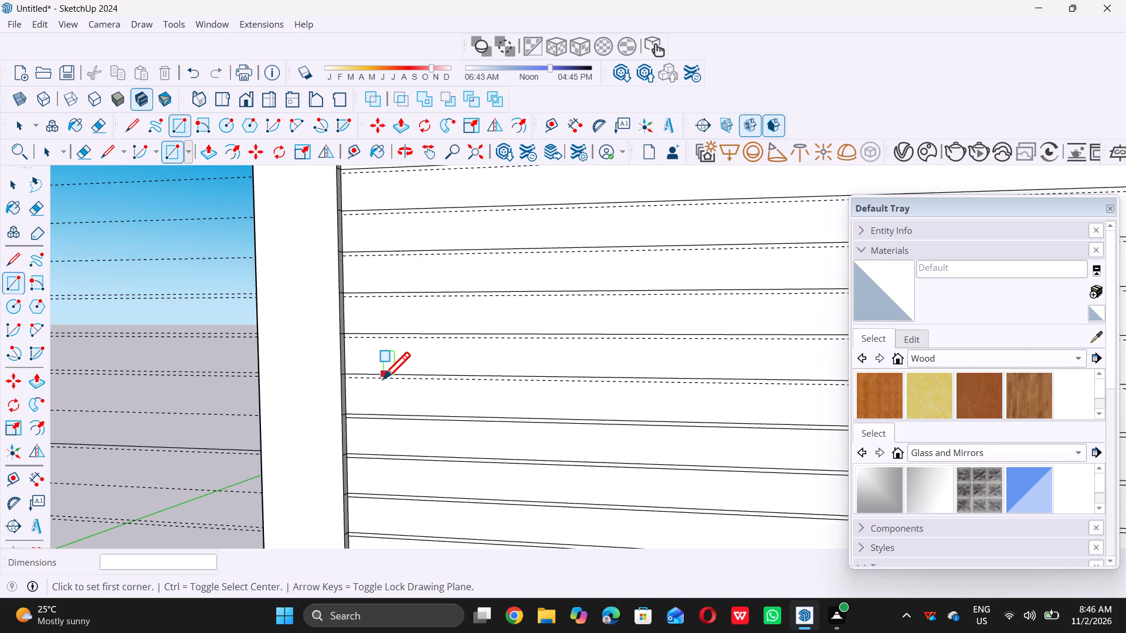
scroll(383, 379, up, 6)
scroll(324, 377, up, 11)
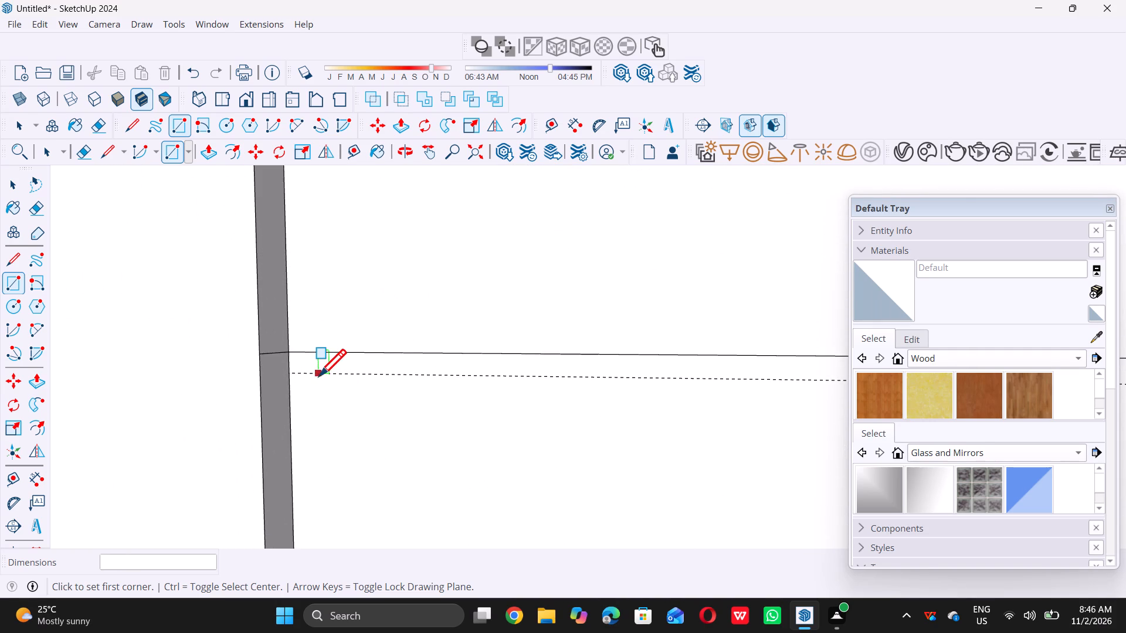
scroll(319, 376, up, 3)
double_click(282, 373)
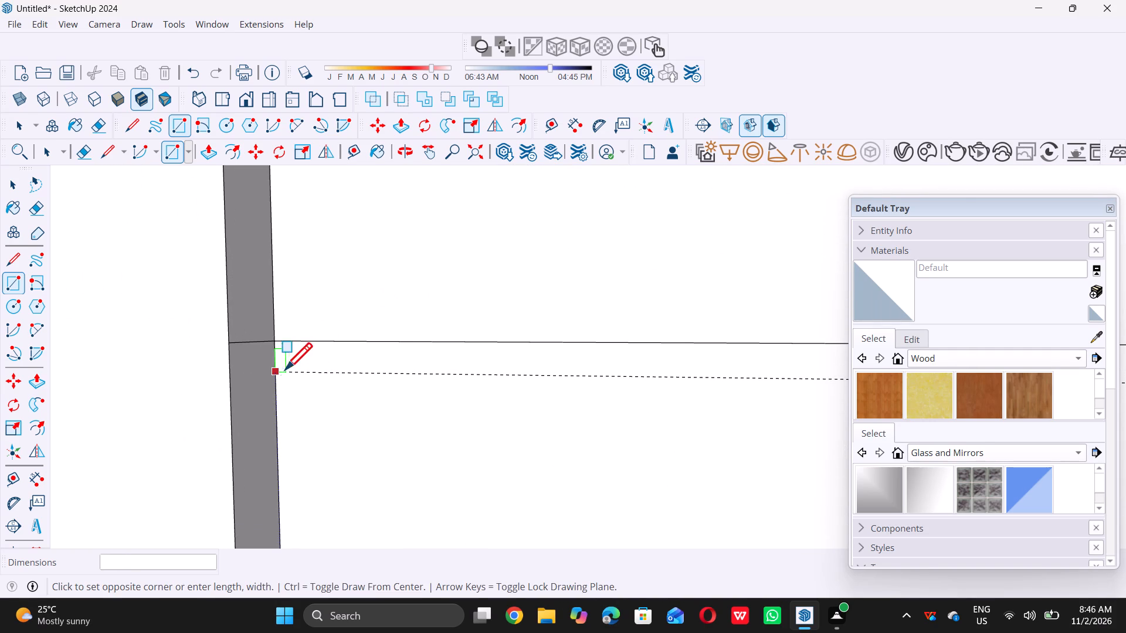
scroll(464, 311, down, 19)
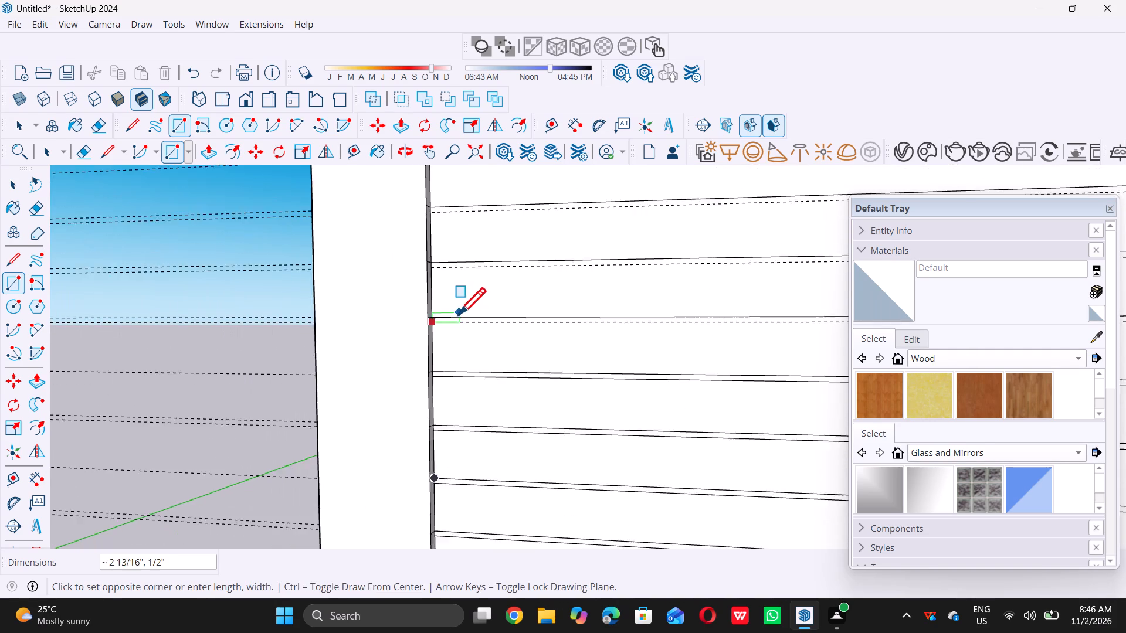
scroll(459, 314, down, 17)
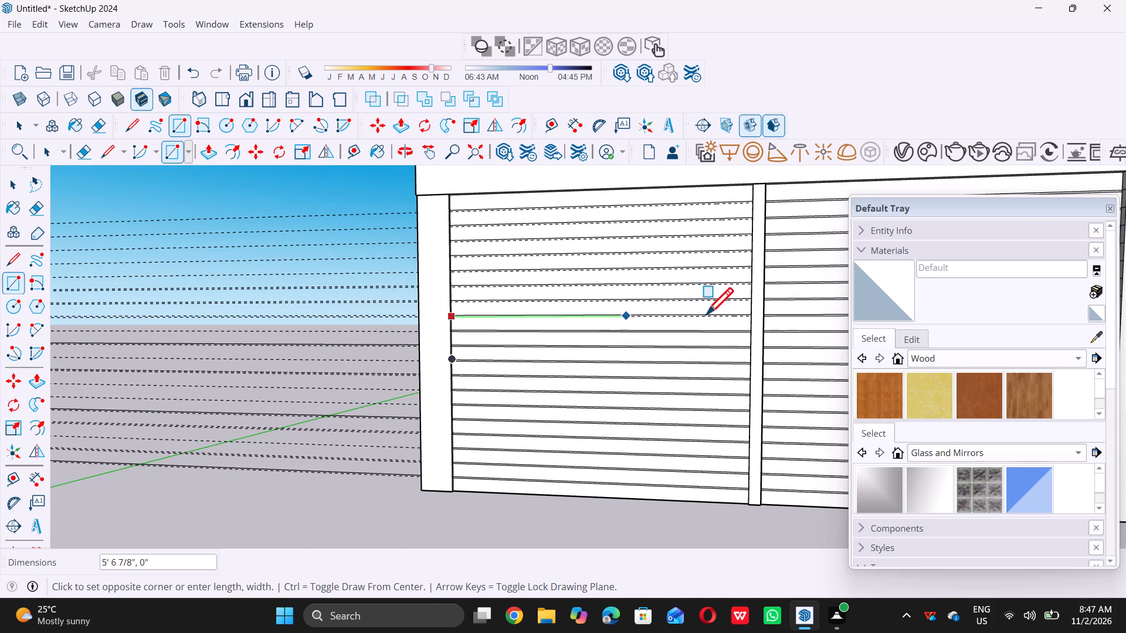
scroll(741, 304, up, 15)
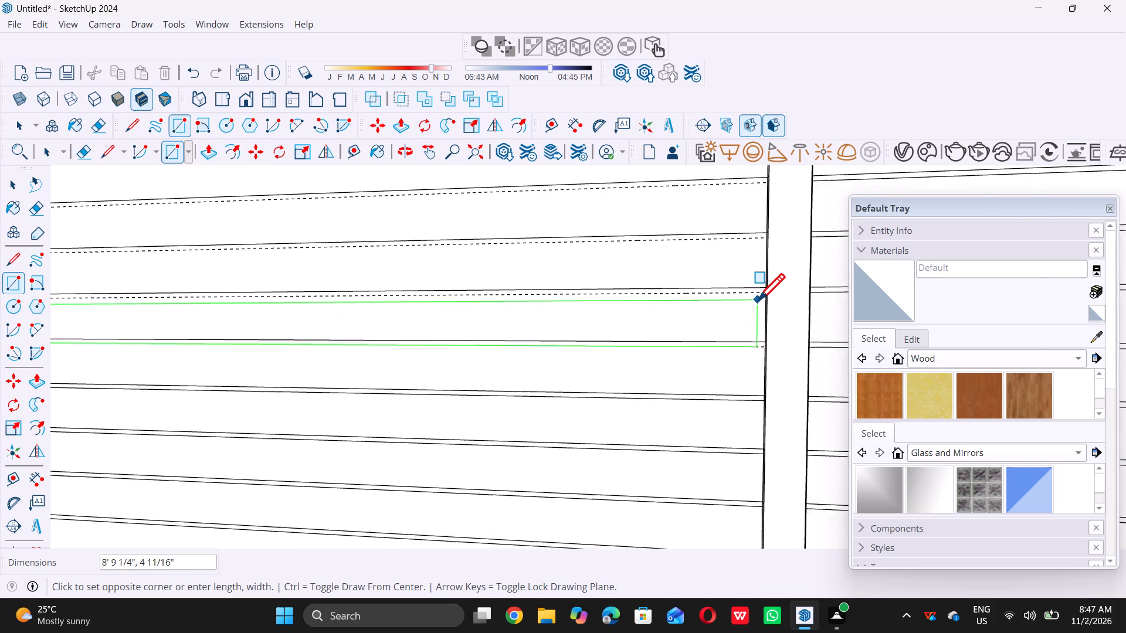
scroll(758, 300, up, 11)
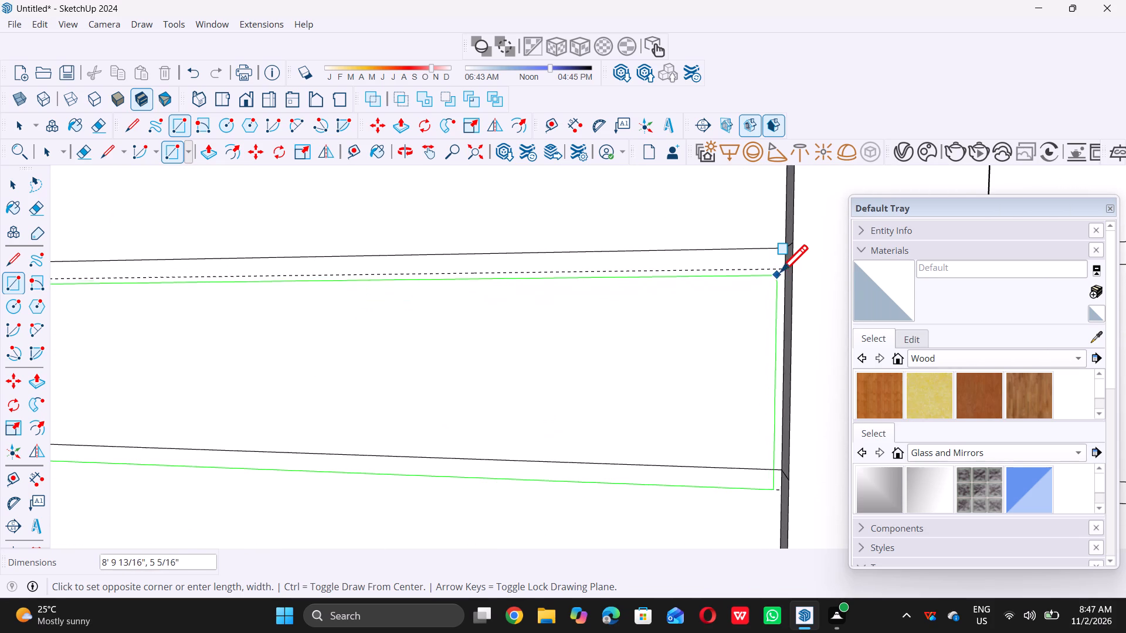
triple_click(784, 268)
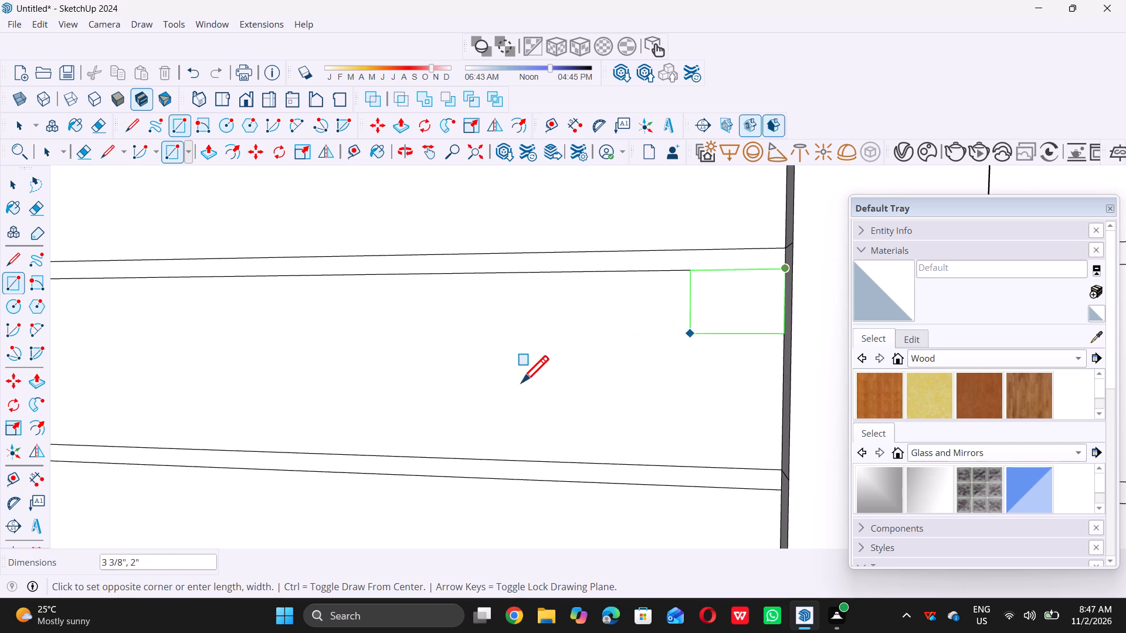
key(space)
key(space)
scroll(555, 409, down, 9)
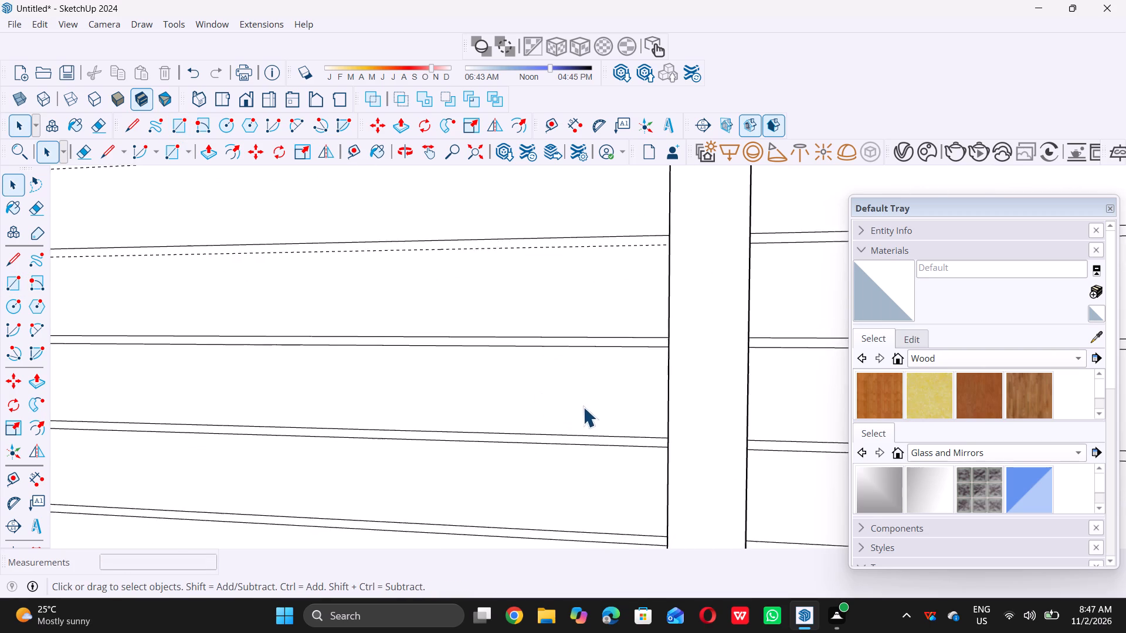
scroll(583, 407, down, 1)
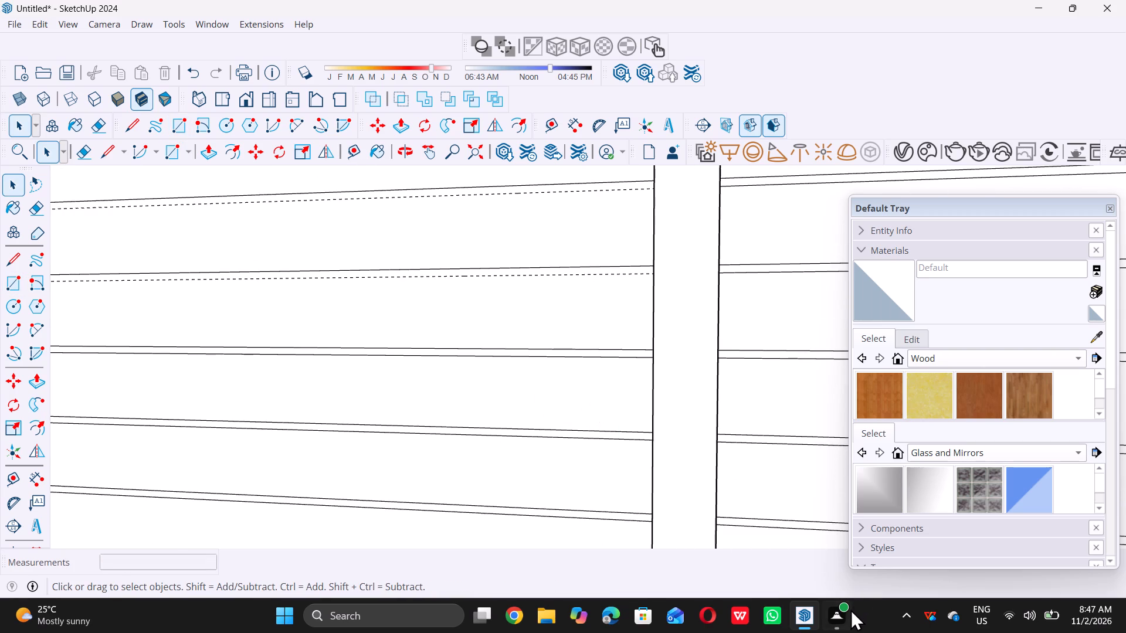
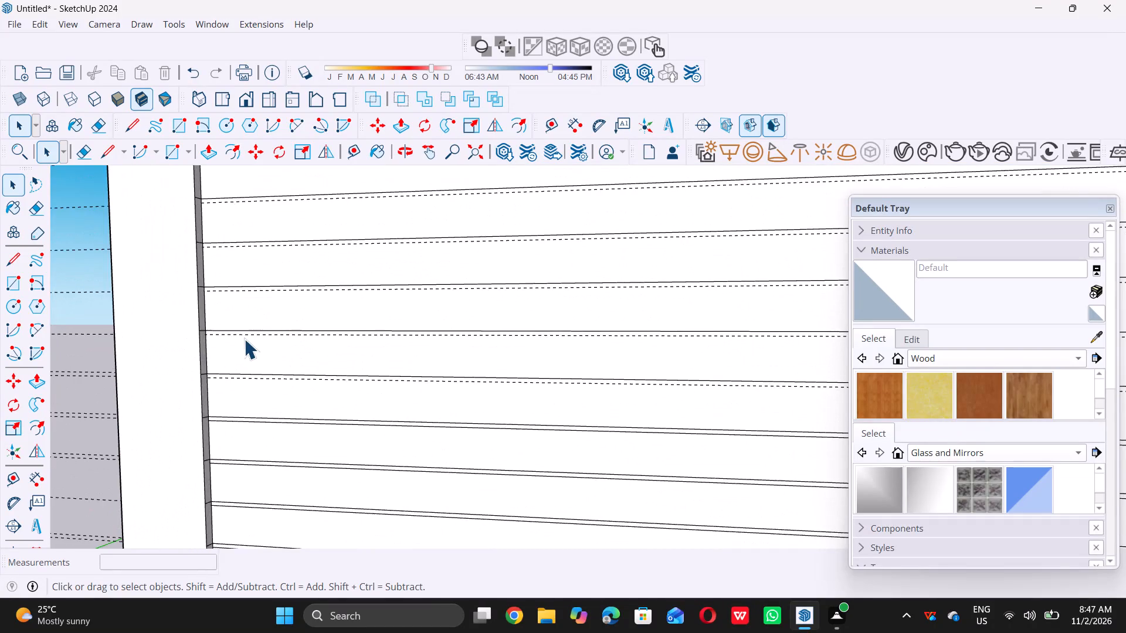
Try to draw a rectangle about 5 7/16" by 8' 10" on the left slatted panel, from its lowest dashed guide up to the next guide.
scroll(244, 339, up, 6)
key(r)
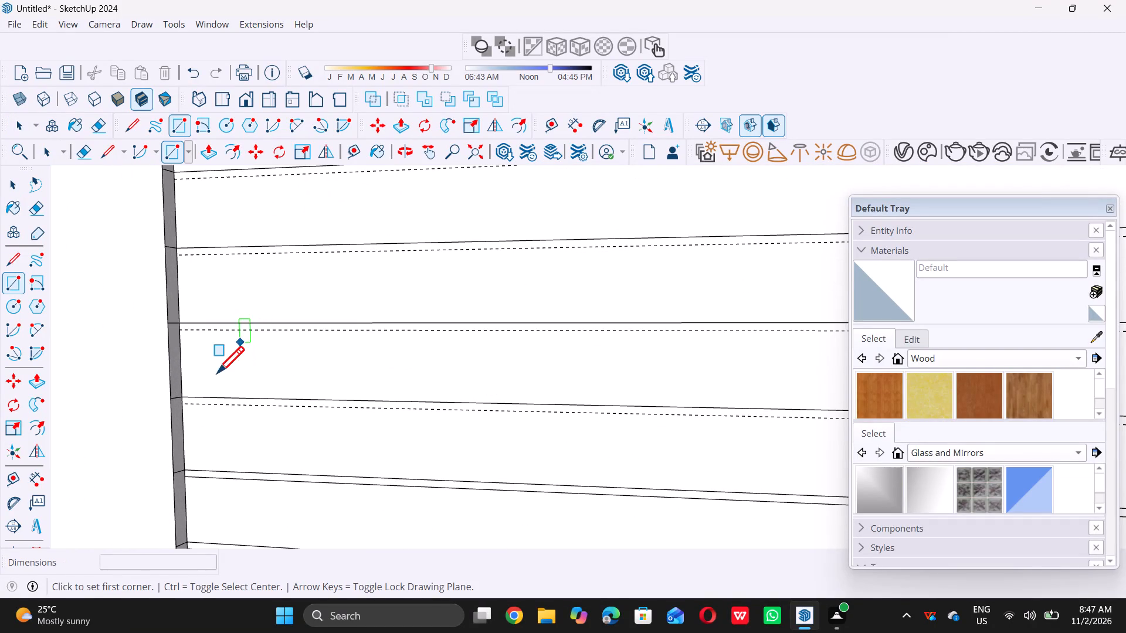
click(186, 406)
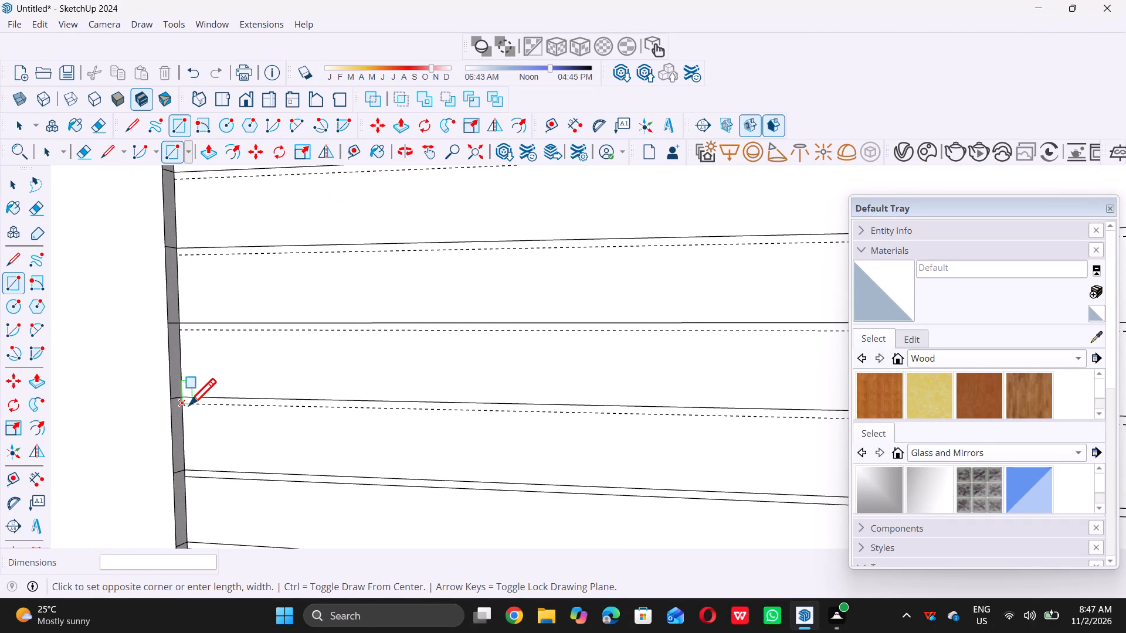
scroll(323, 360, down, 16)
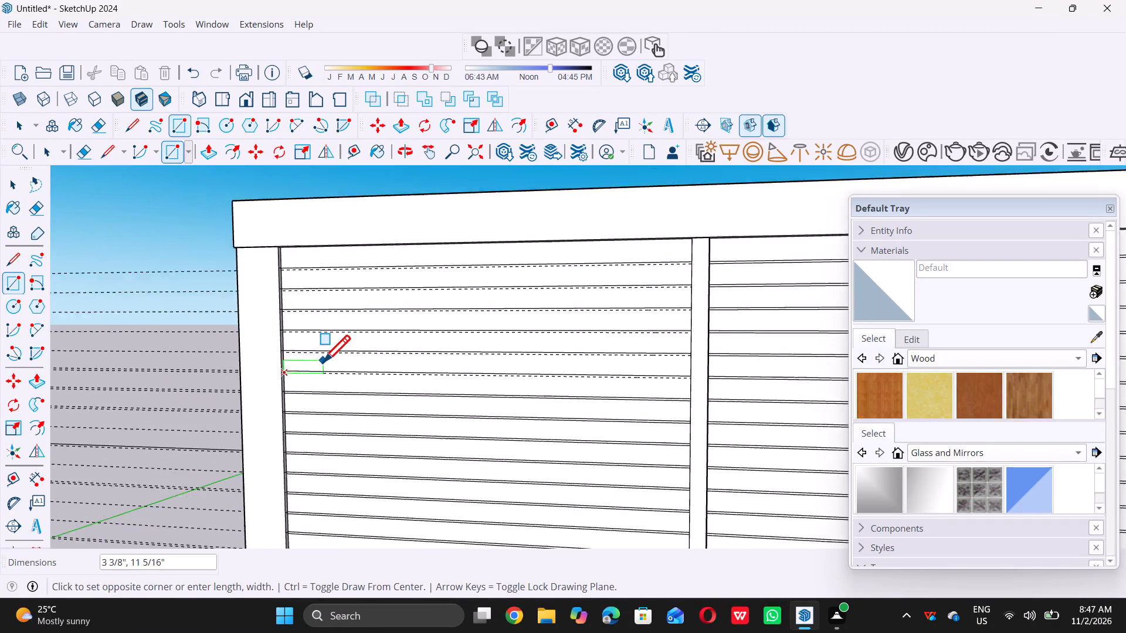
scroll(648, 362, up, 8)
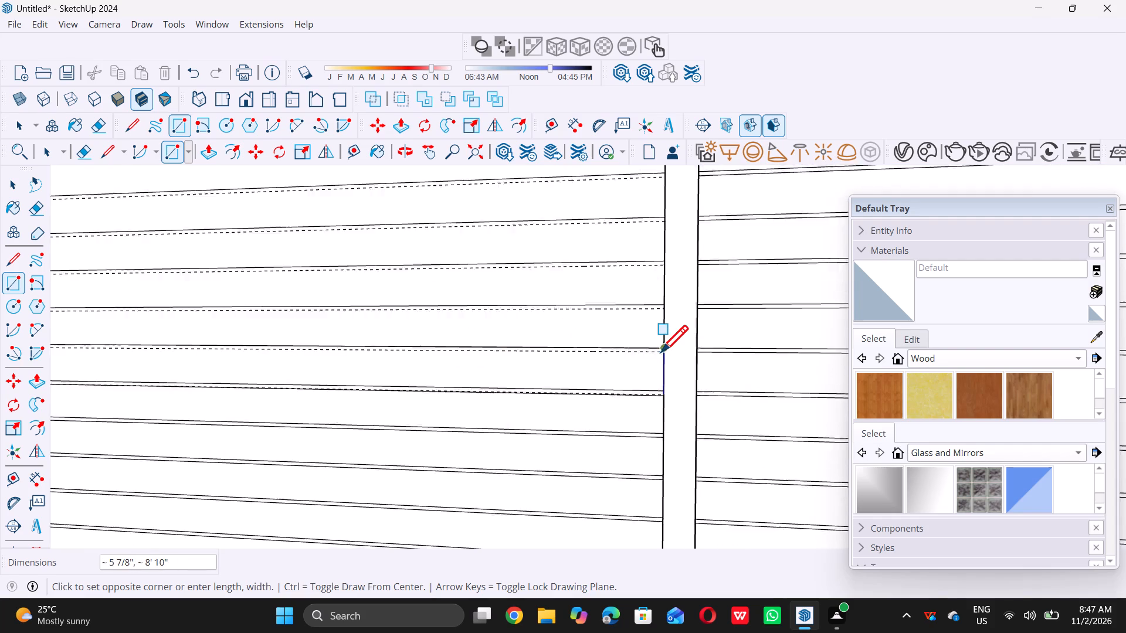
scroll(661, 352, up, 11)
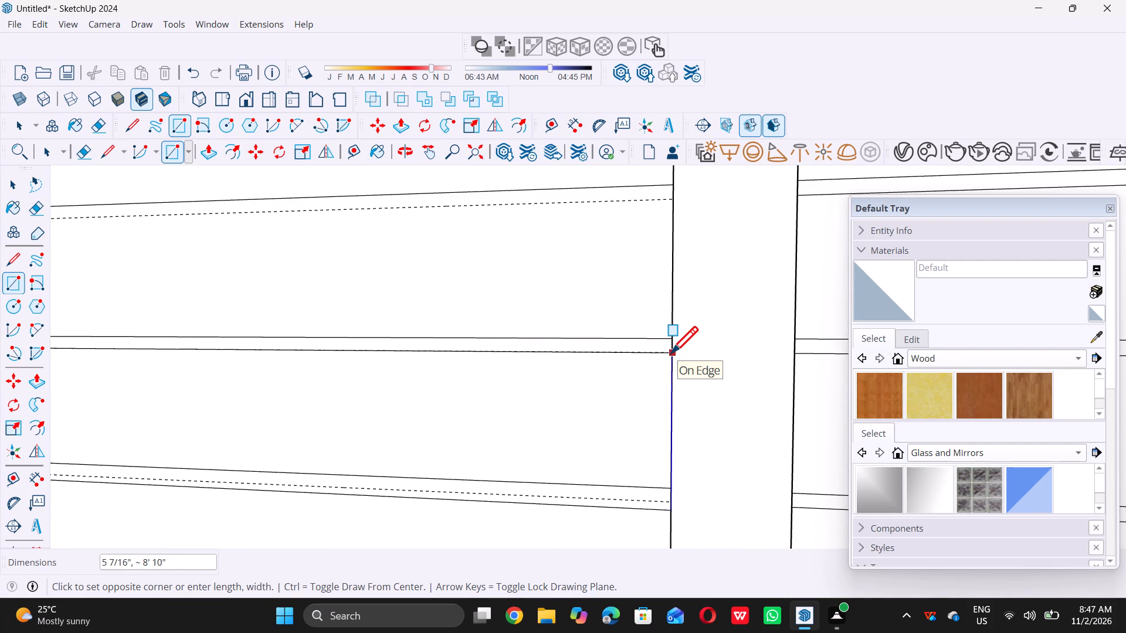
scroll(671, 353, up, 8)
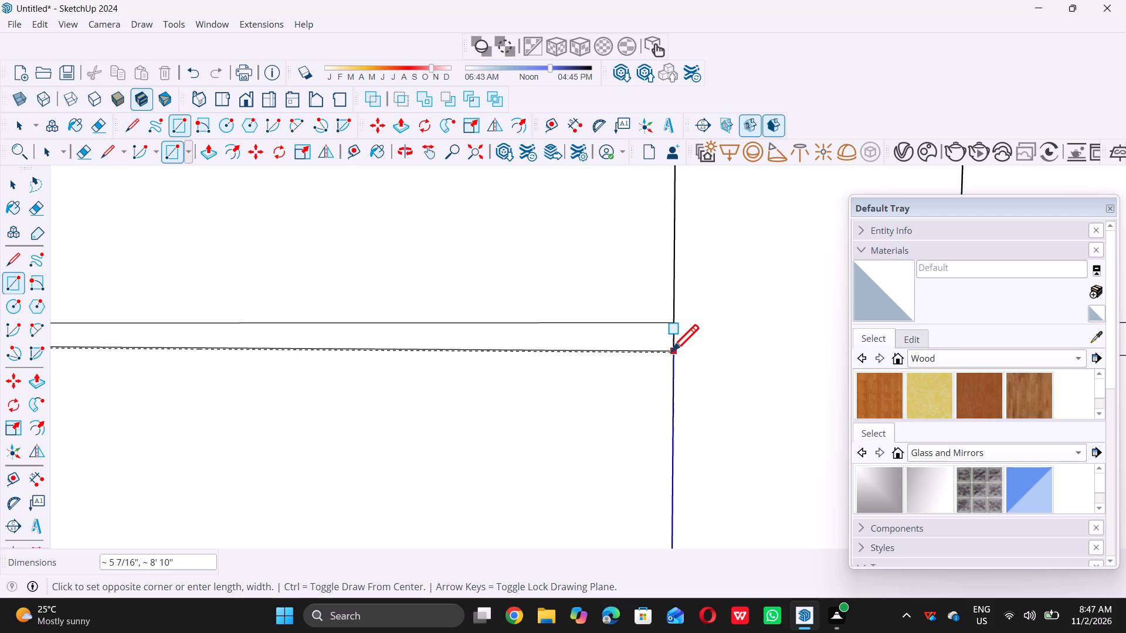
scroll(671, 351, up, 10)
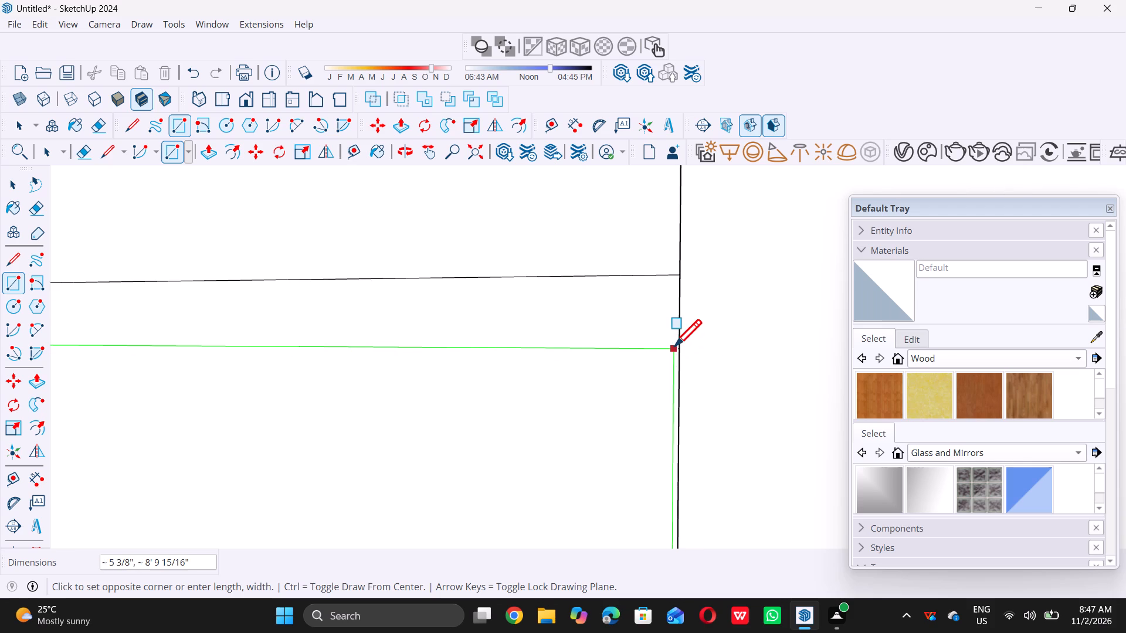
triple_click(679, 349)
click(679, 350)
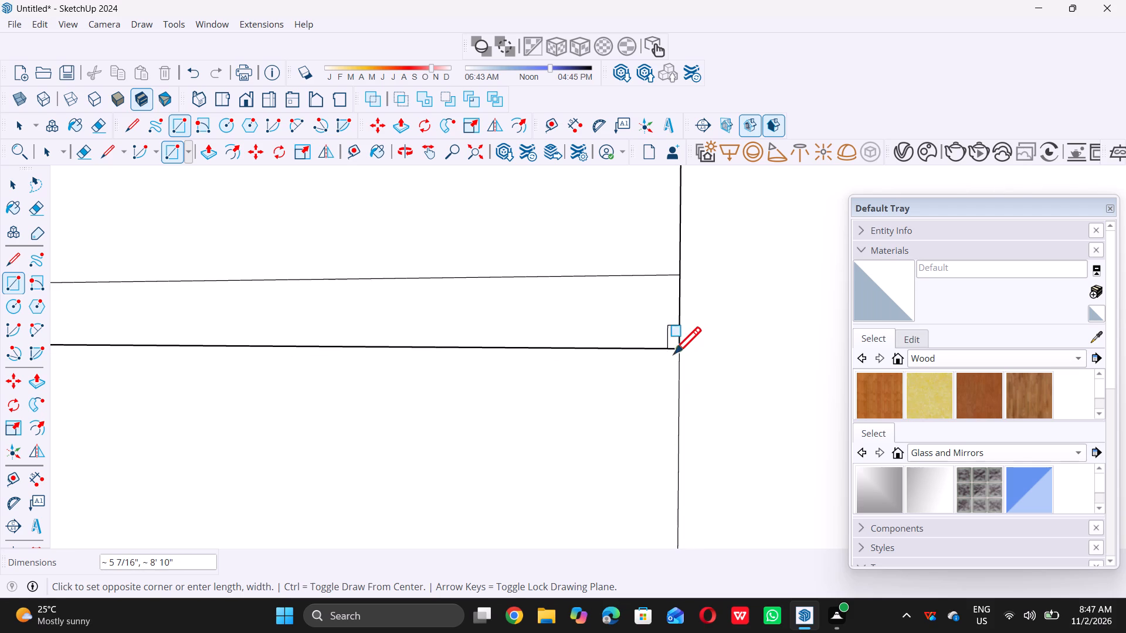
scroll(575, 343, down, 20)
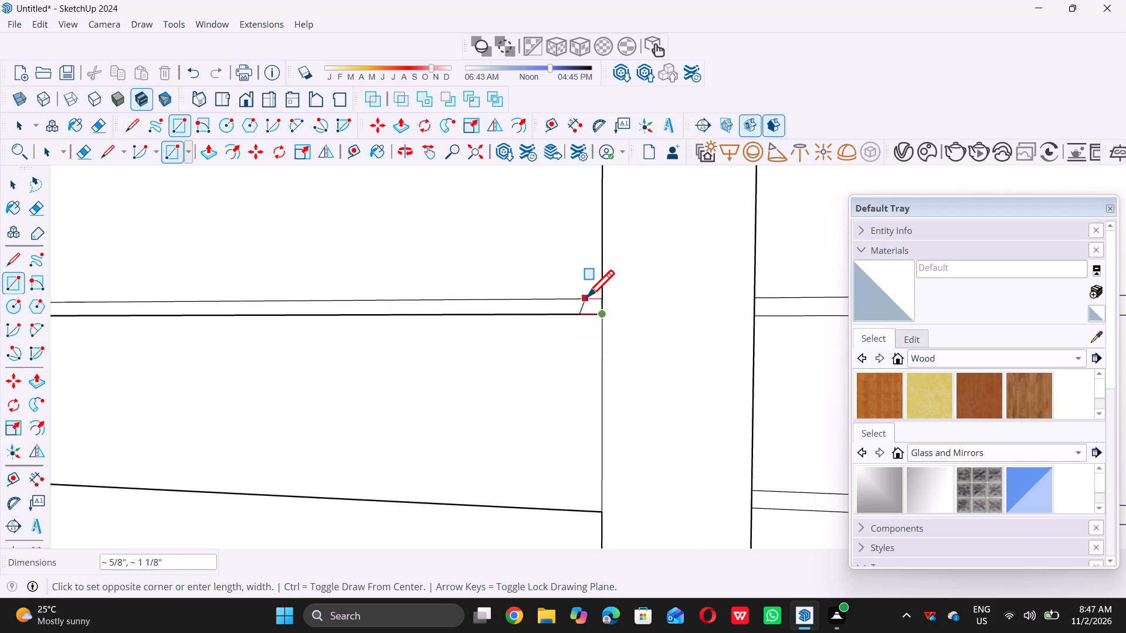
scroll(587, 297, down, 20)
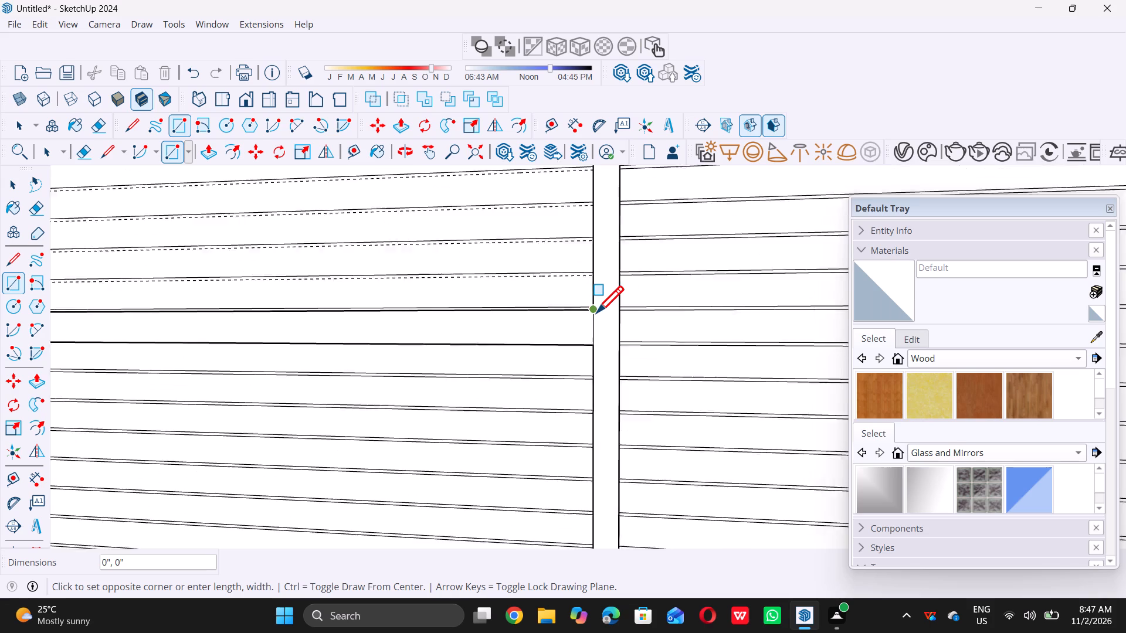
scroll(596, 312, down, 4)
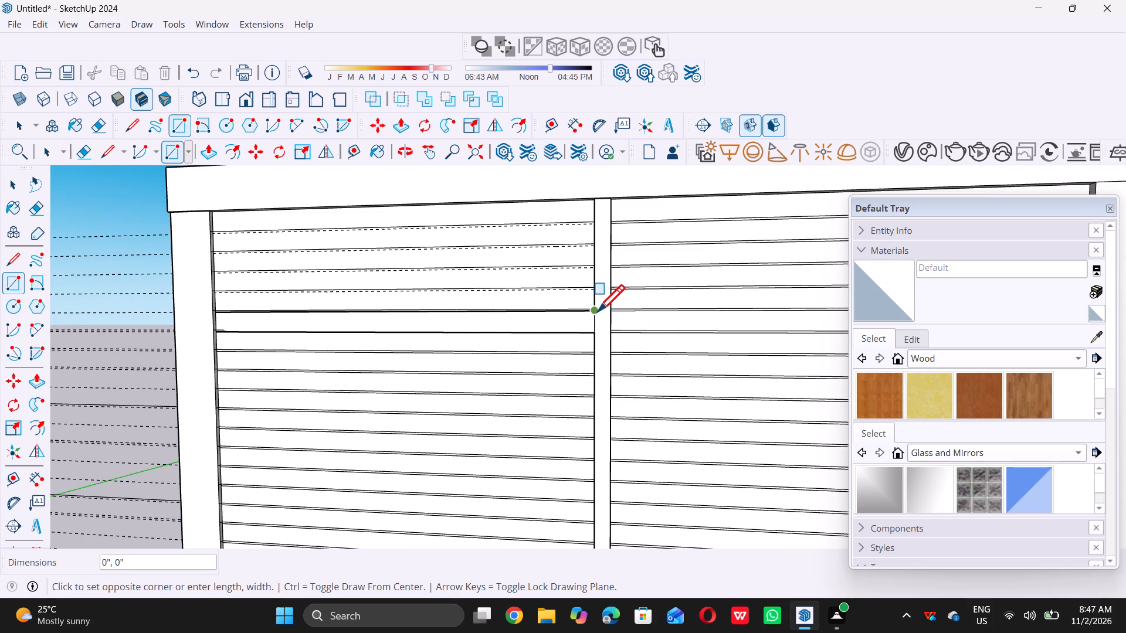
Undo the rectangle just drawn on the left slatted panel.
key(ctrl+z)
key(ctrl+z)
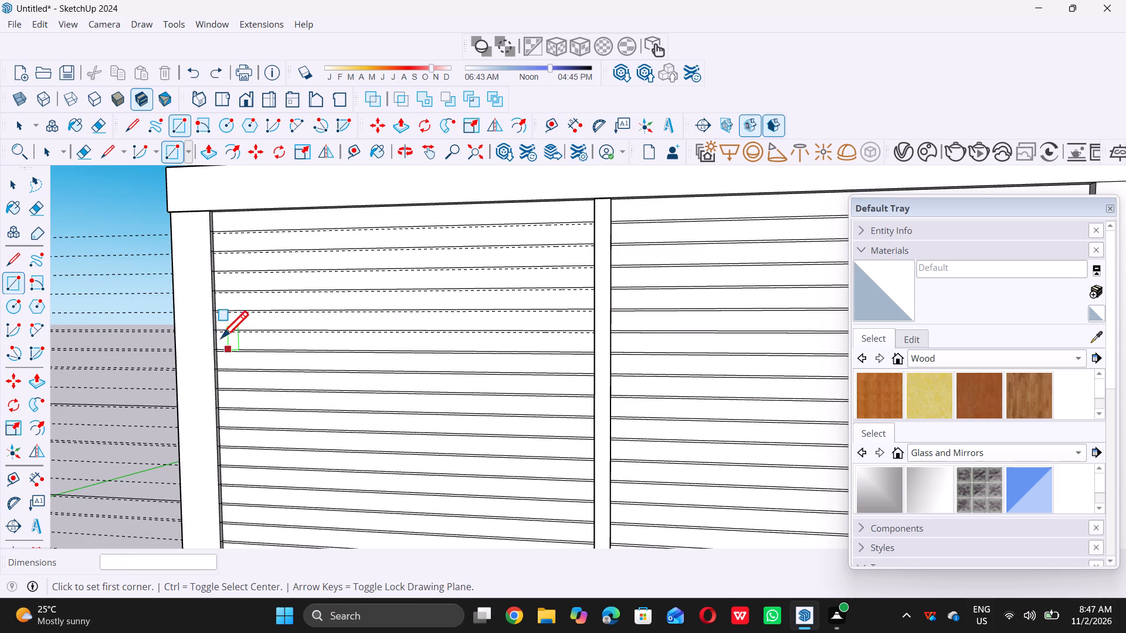
Draw a rectangle about 5 3/8" by 8' 10" on the left slatted panel, from its lowest dashed guide up to the next guide.
scroll(221, 336, up, 19)
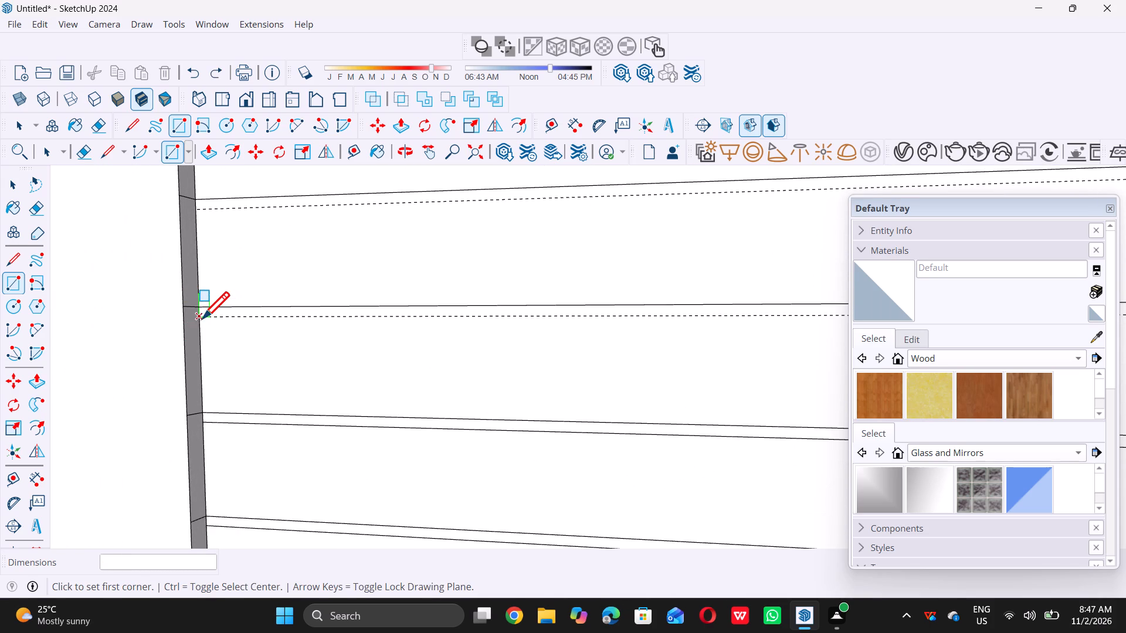
click(202, 318)
scroll(202, 318, down, 5)
scroll(598, 280, down, 4)
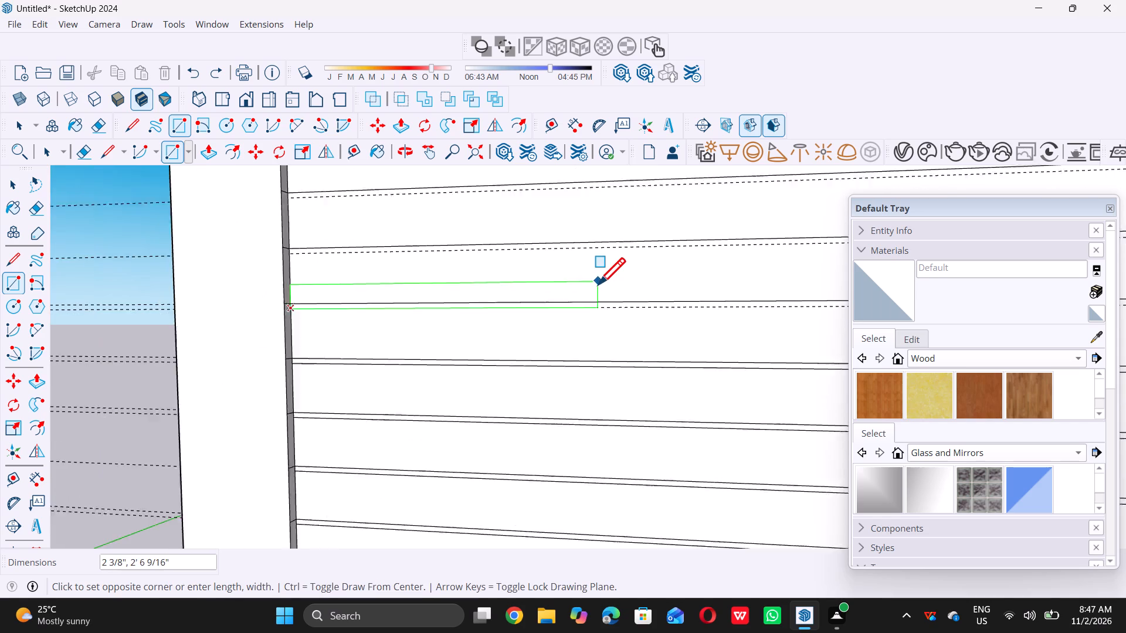
scroll(598, 284, down, 16)
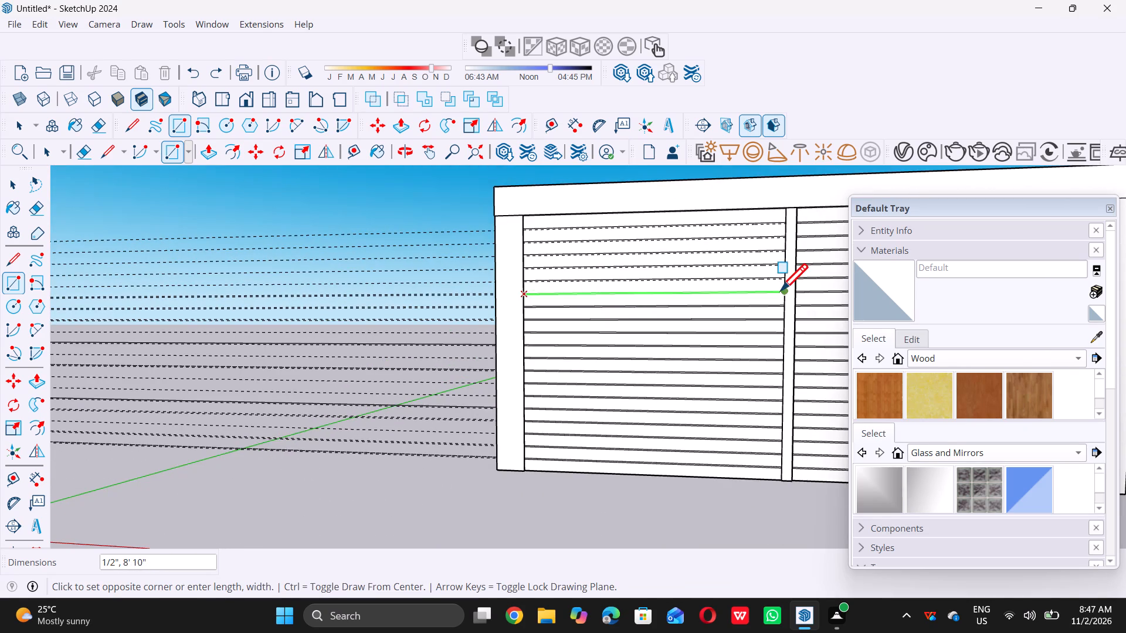
scroll(779, 287, up, 15)
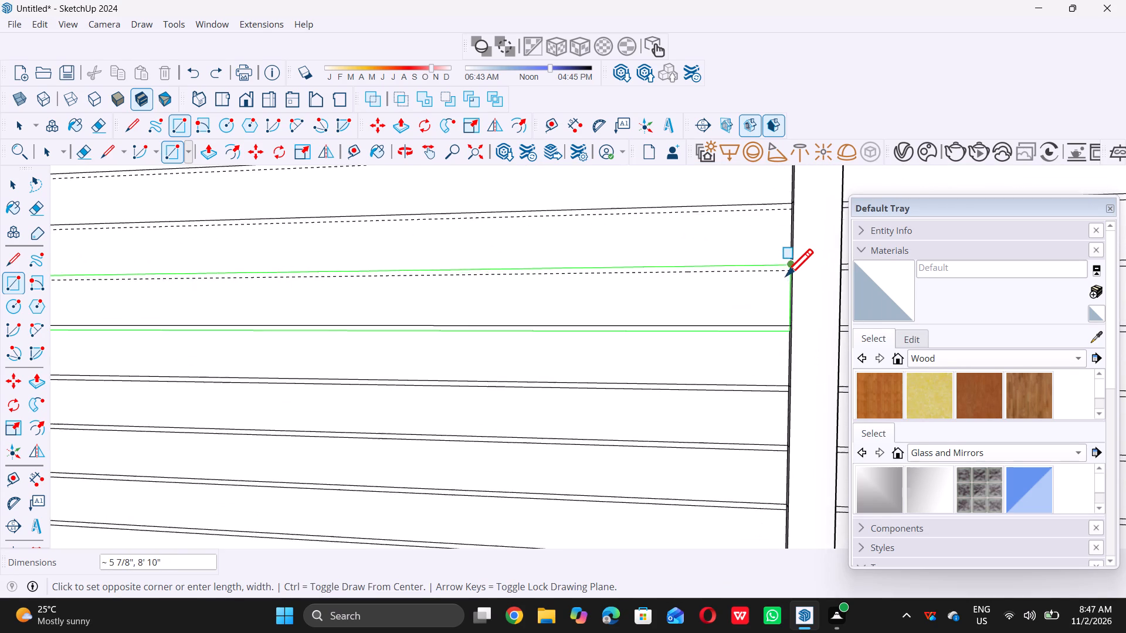
scroll(786, 276, up, 14)
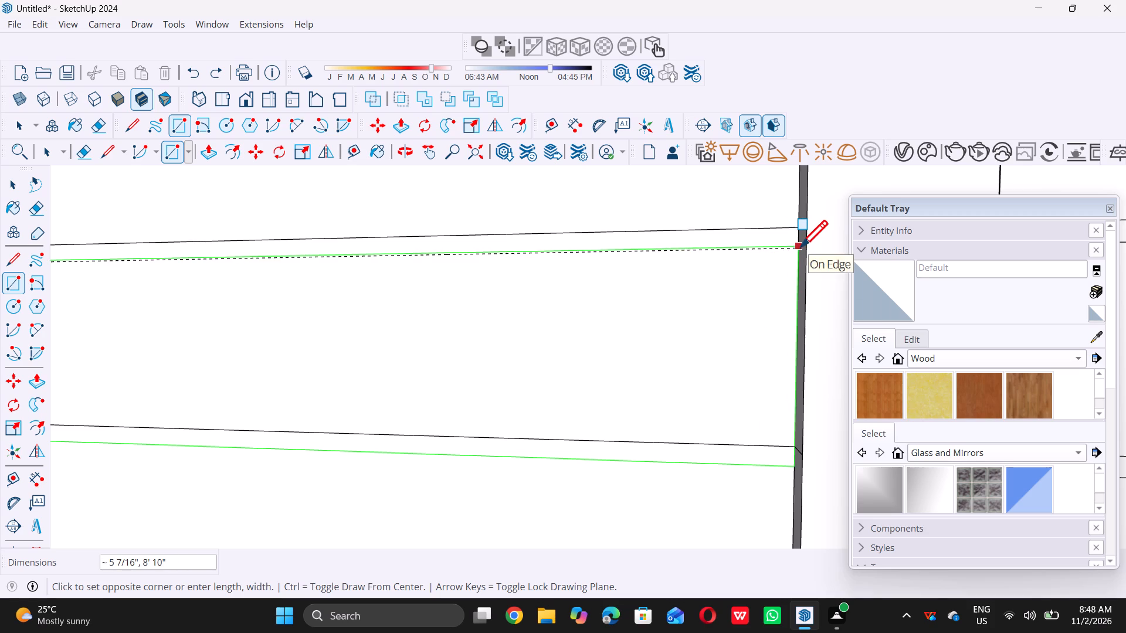
scroll(801, 249, up, 6)
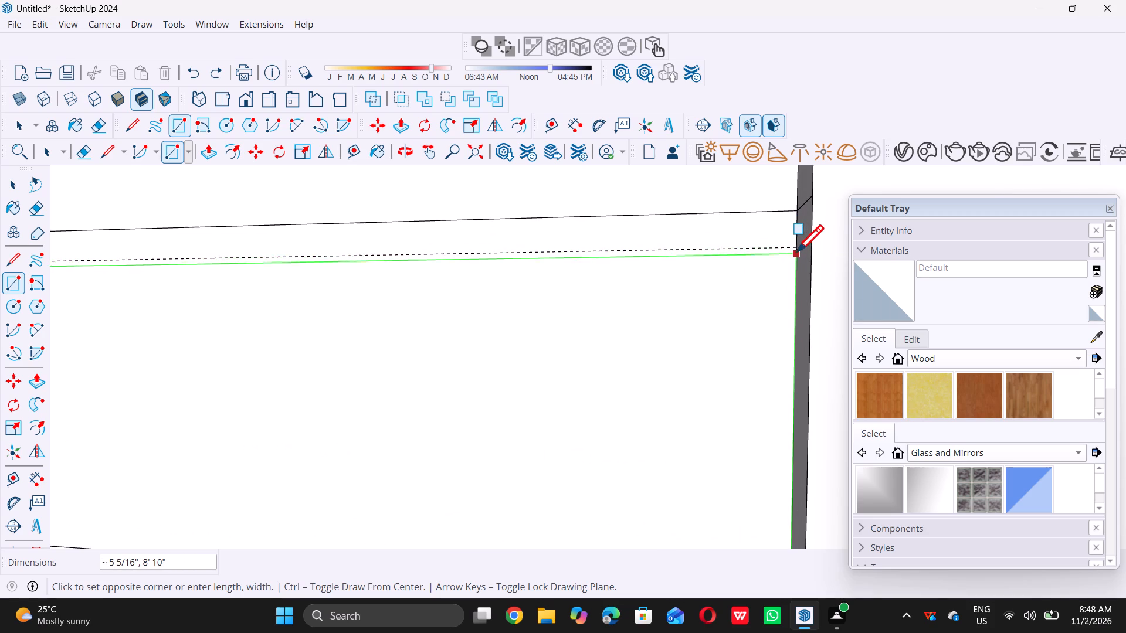
click(795, 250)
Draw another rectangle about 5 3/8" by 8' 10" on the left slatted panel, between its two lowest remaining dashed guides.
scroll(657, 342, down, 7)
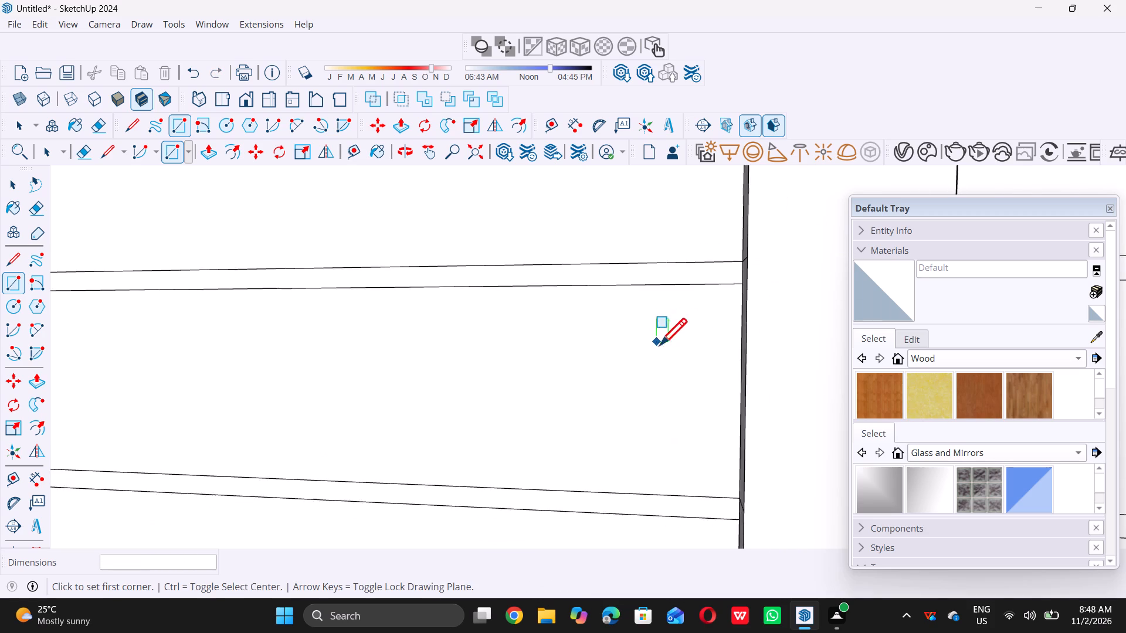
scroll(660, 345, down, 20)
scroll(660, 345, down, 8)
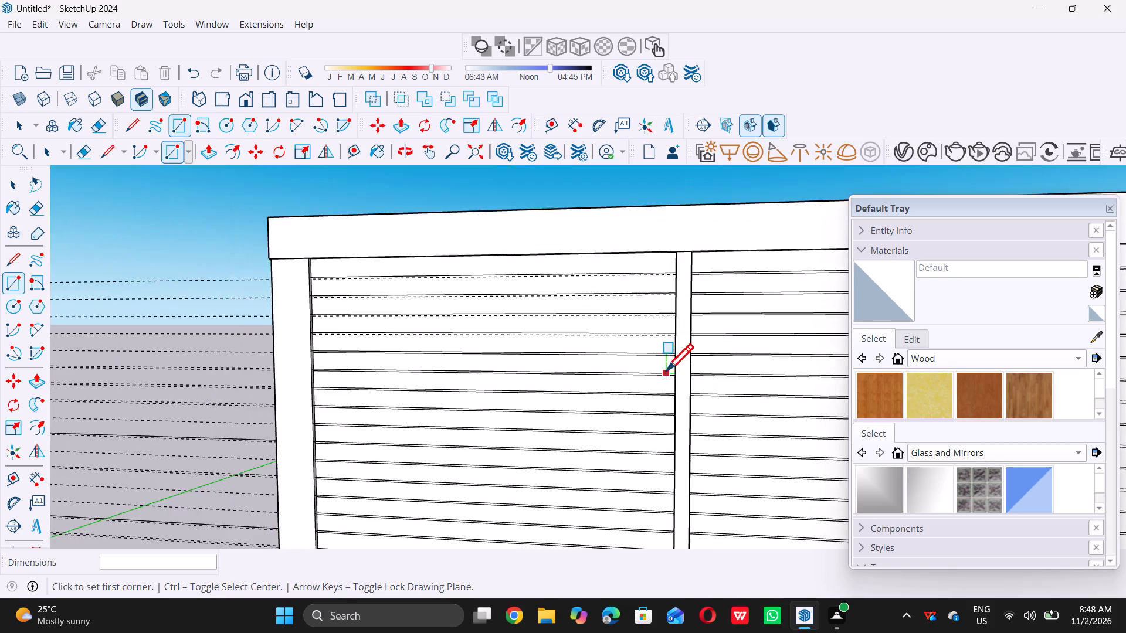
scroll(666, 370, down, 4)
scroll(493, 346, up, 5)
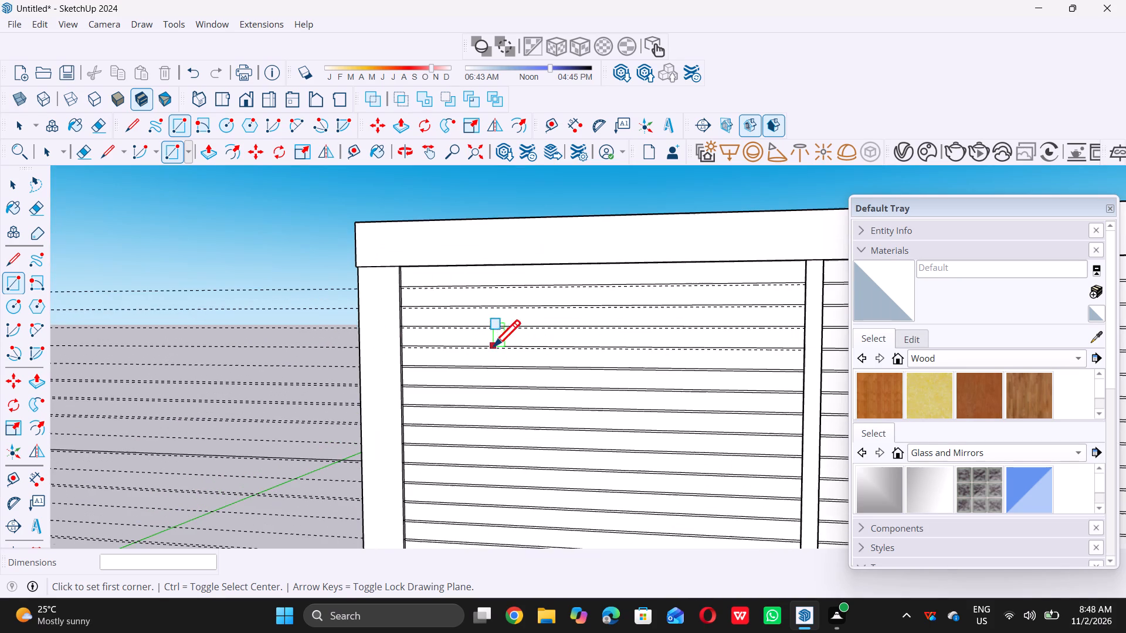
scroll(441, 343, up, 8)
scroll(369, 343, up, 4)
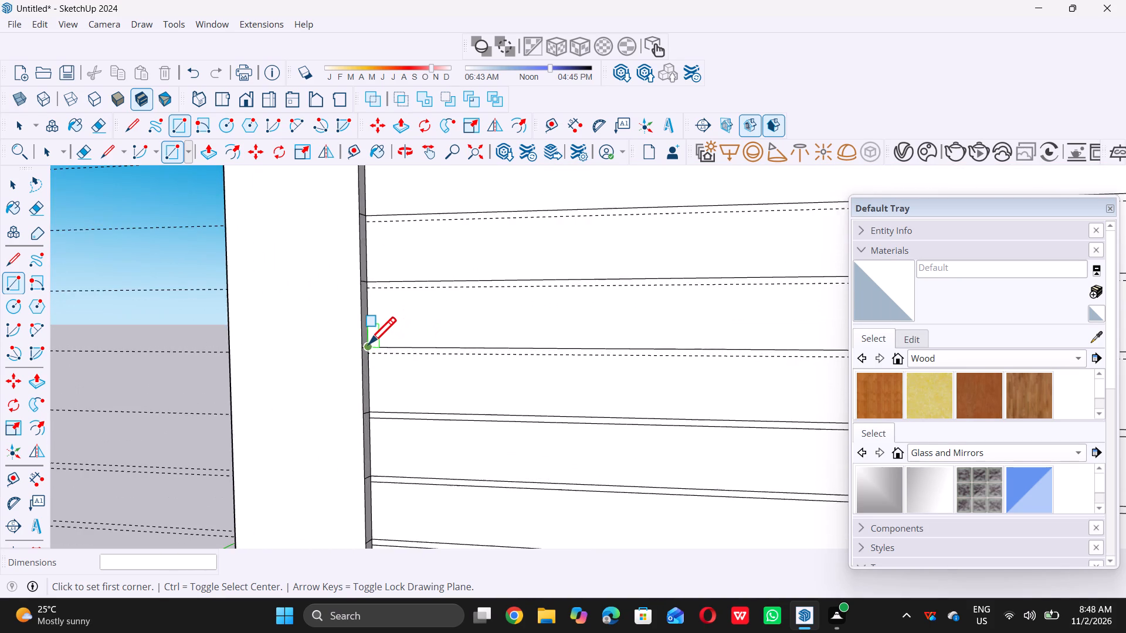
scroll(370, 344, up, 15)
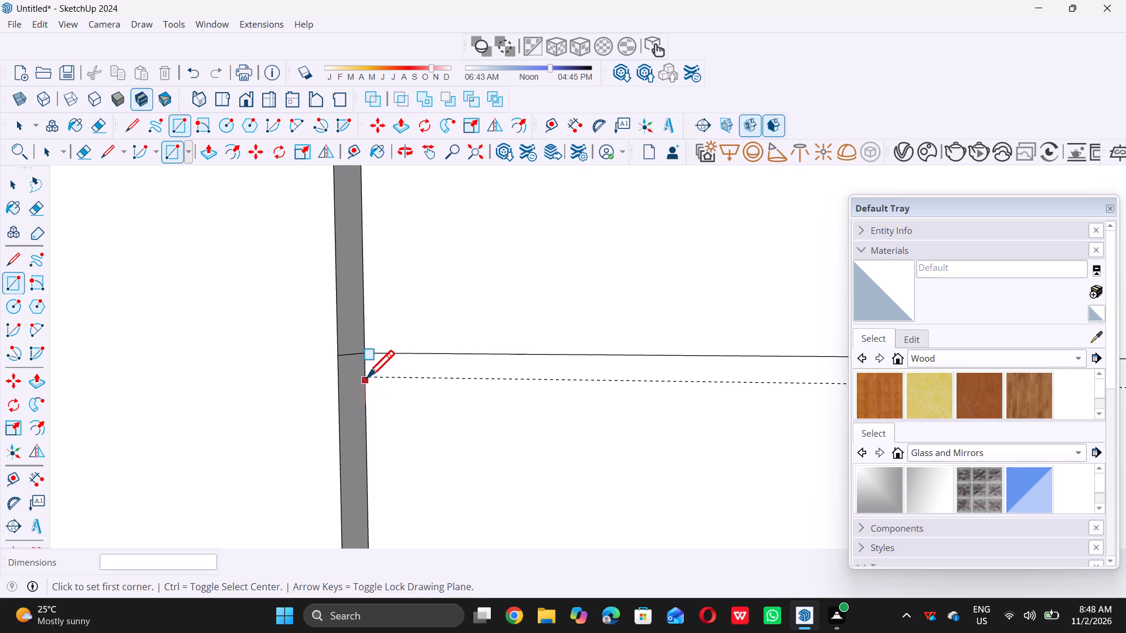
click(367, 377)
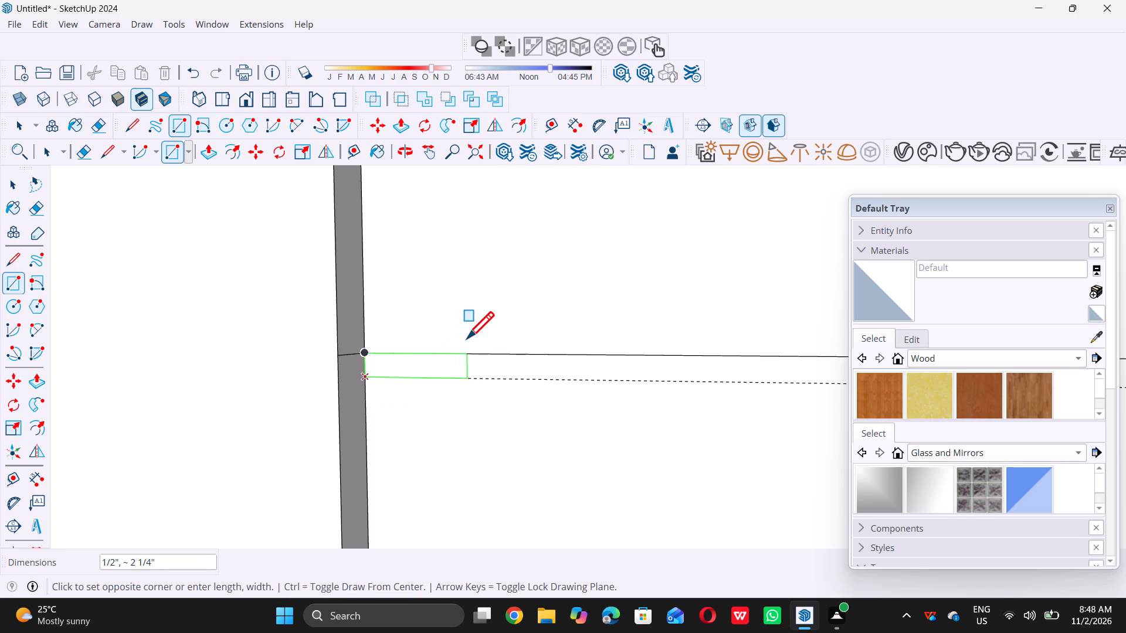
scroll(467, 338, down, 20)
scroll(467, 338, down, 7)
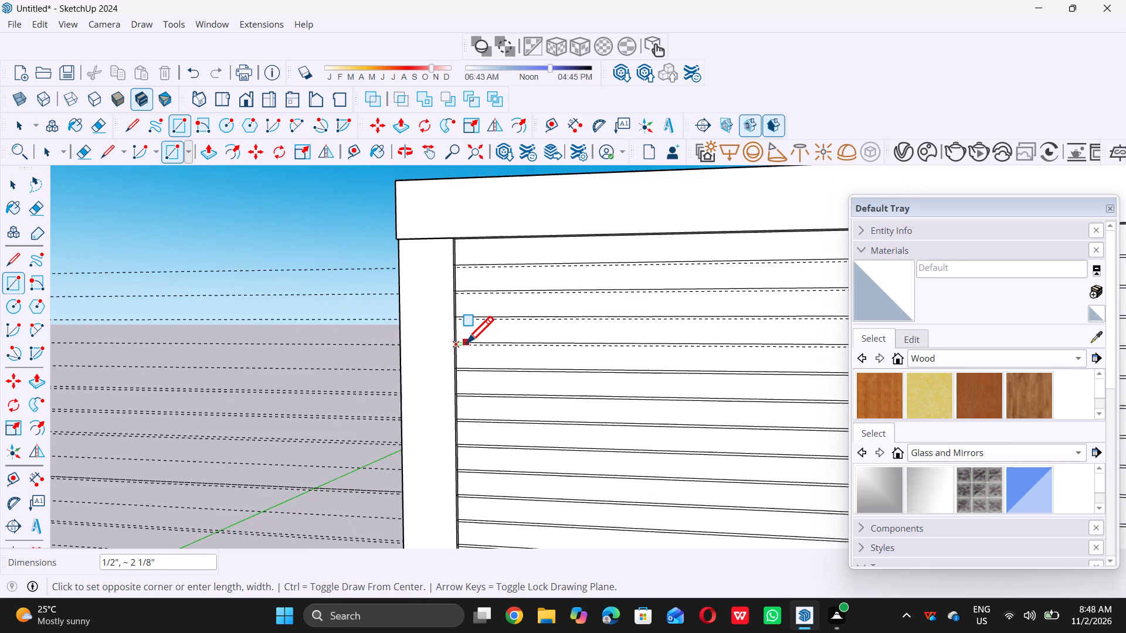
scroll(467, 343, down, 7)
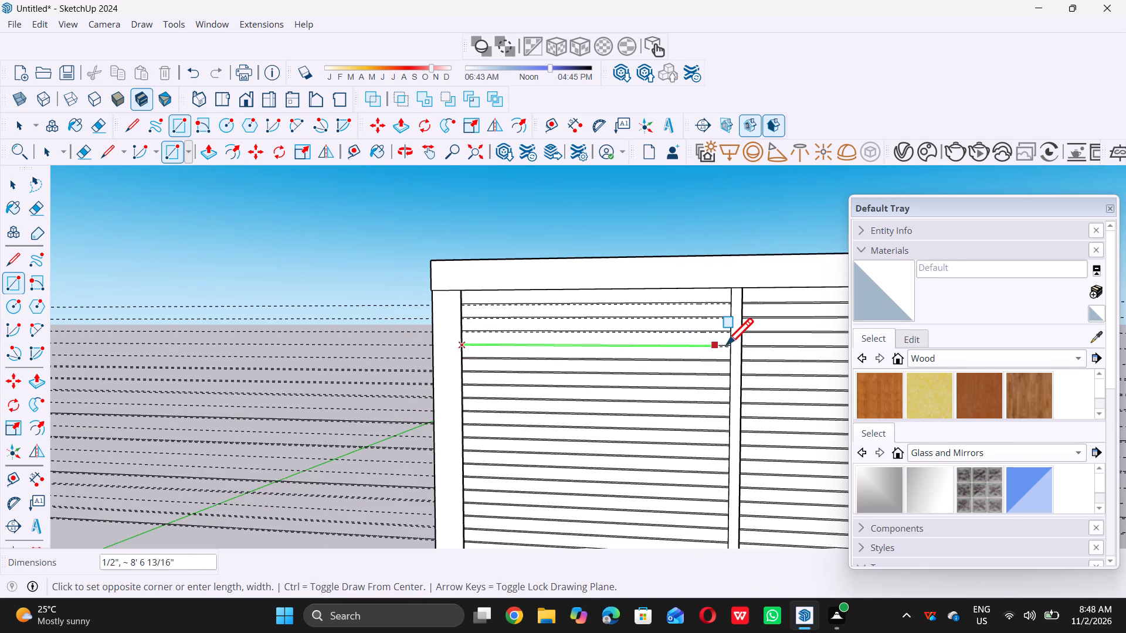
scroll(727, 344, up, 8)
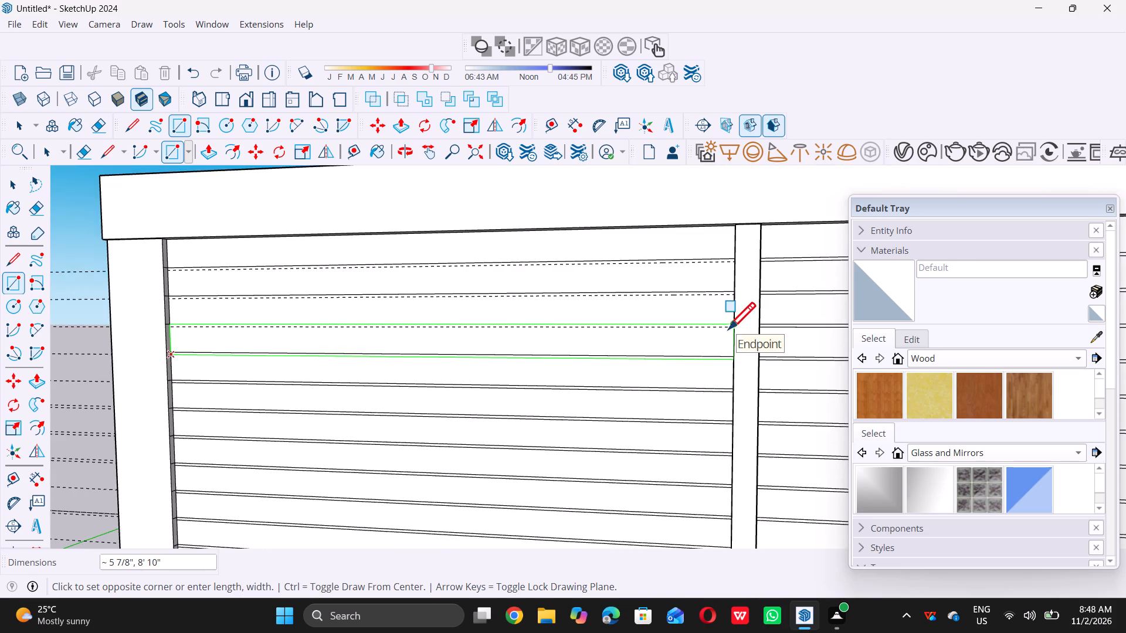
scroll(728, 329, up, 17)
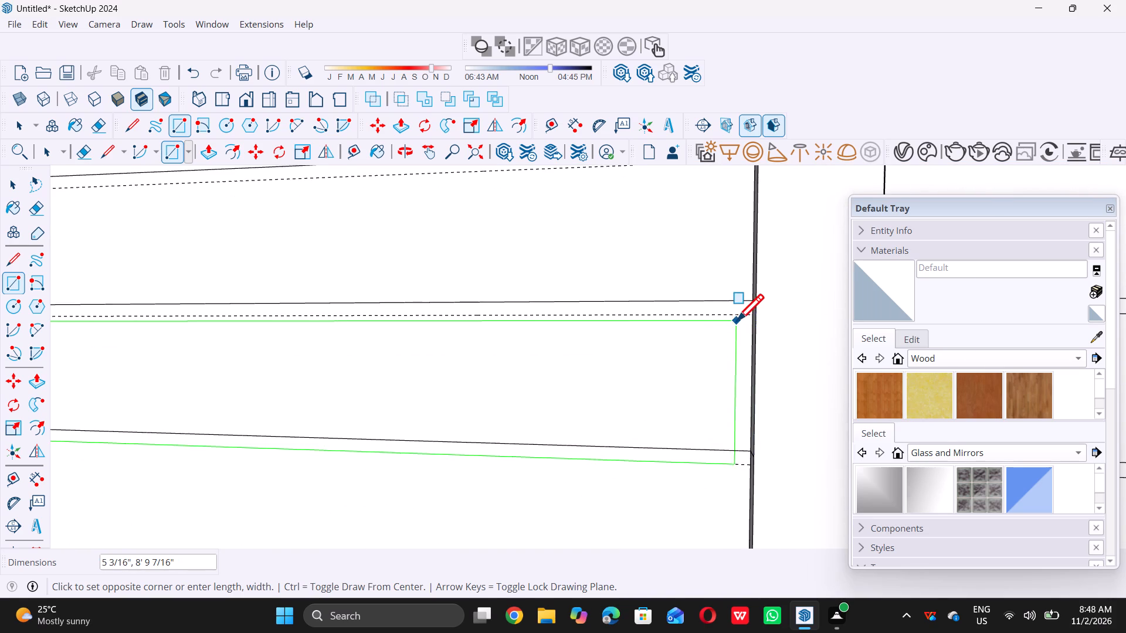
scroll(737, 321, up, 6)
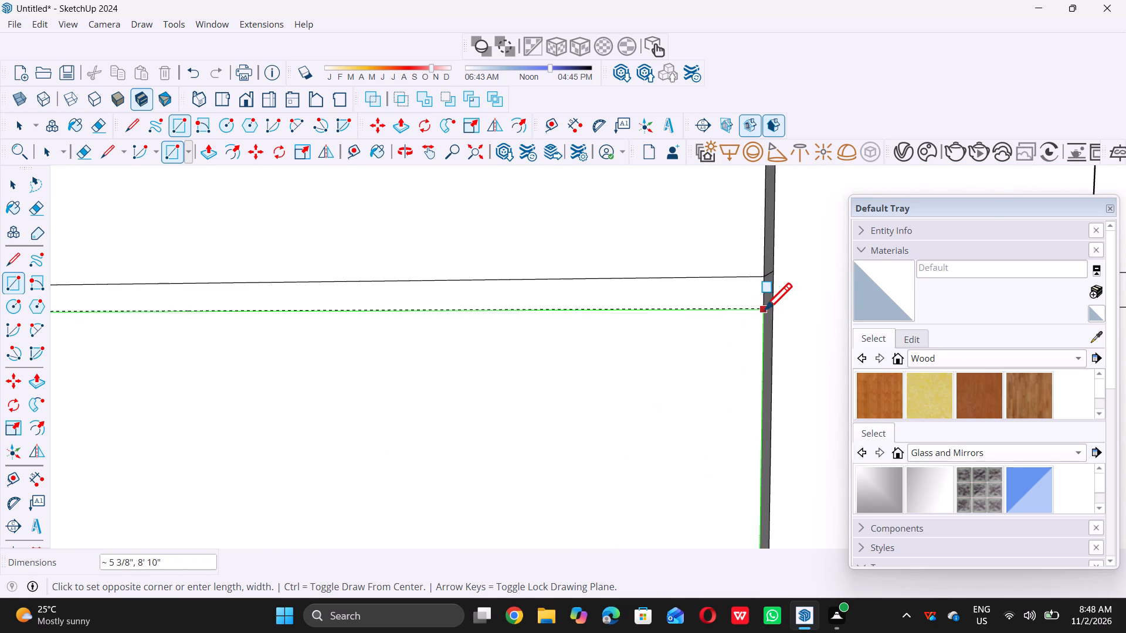
click(760, 308)
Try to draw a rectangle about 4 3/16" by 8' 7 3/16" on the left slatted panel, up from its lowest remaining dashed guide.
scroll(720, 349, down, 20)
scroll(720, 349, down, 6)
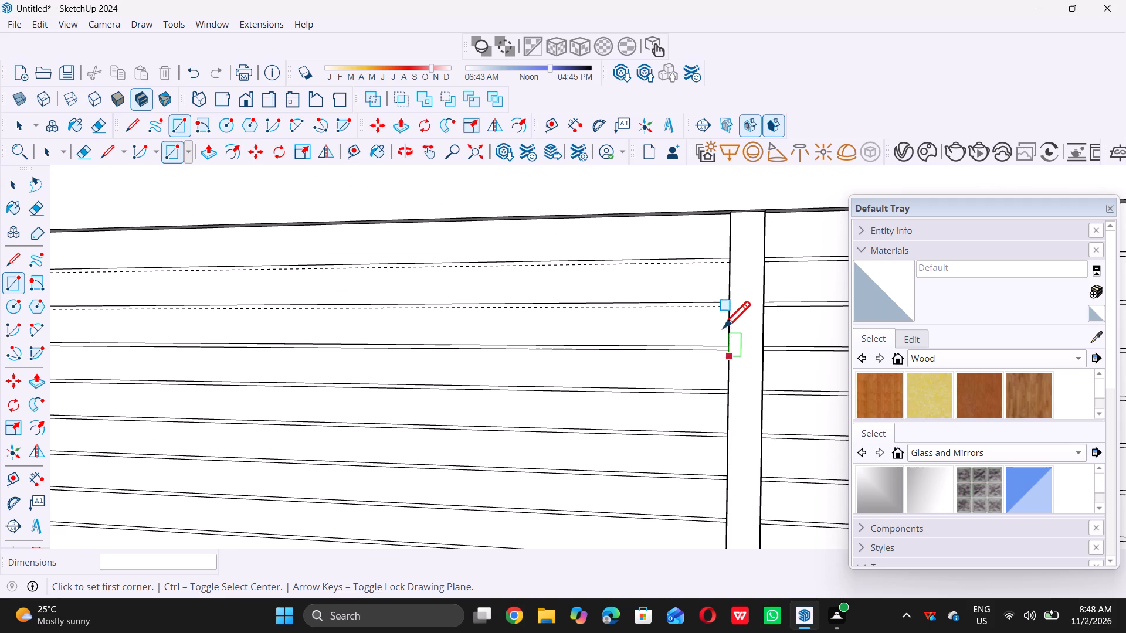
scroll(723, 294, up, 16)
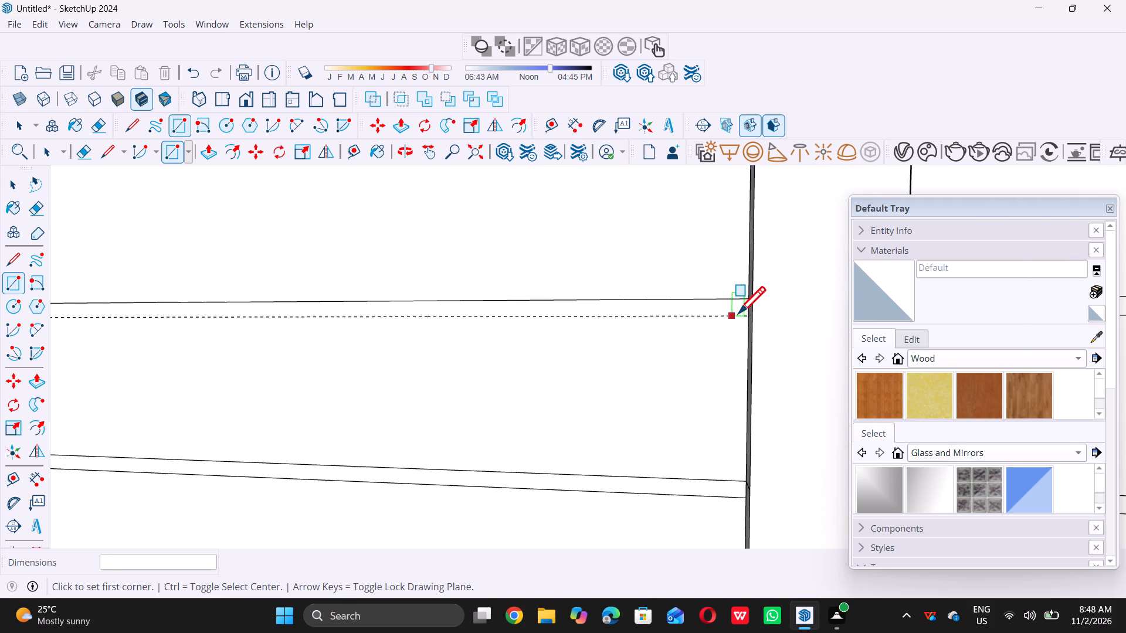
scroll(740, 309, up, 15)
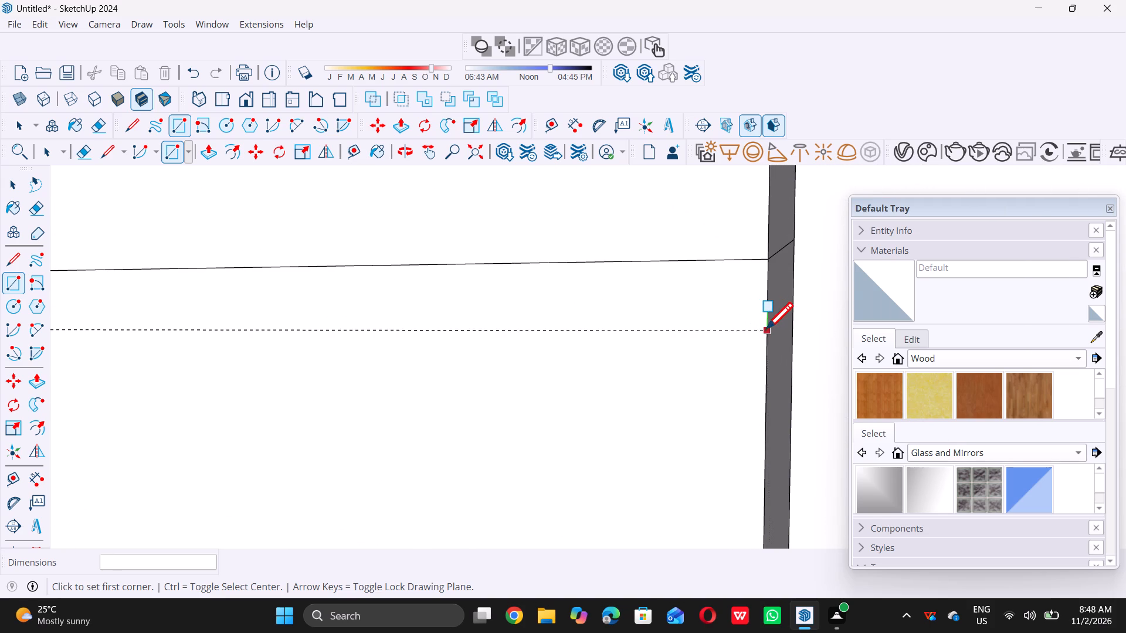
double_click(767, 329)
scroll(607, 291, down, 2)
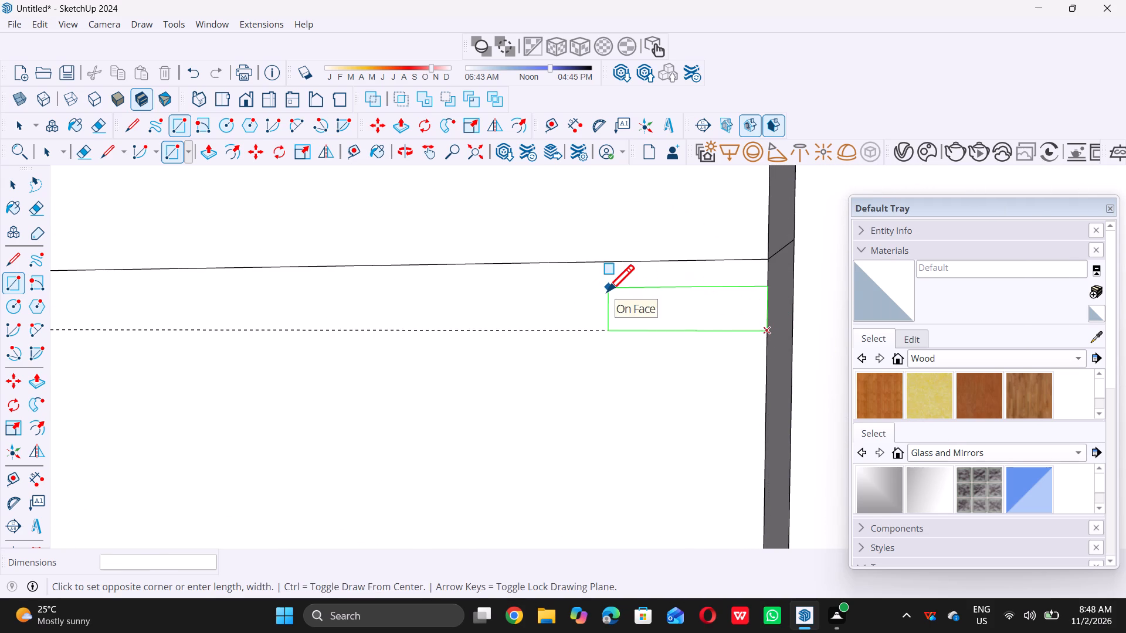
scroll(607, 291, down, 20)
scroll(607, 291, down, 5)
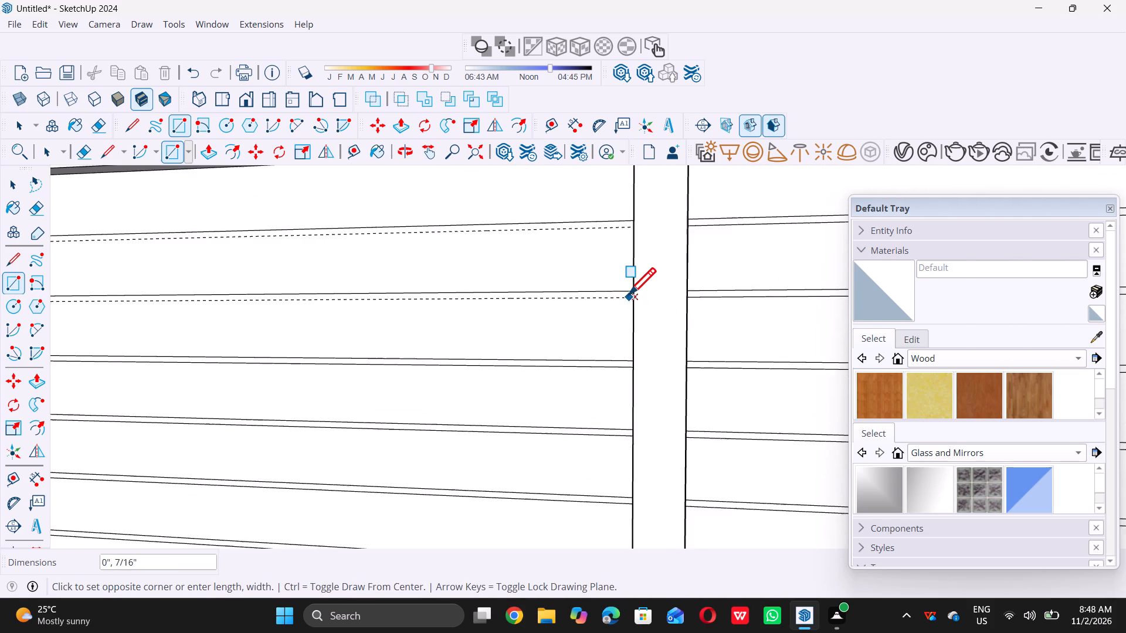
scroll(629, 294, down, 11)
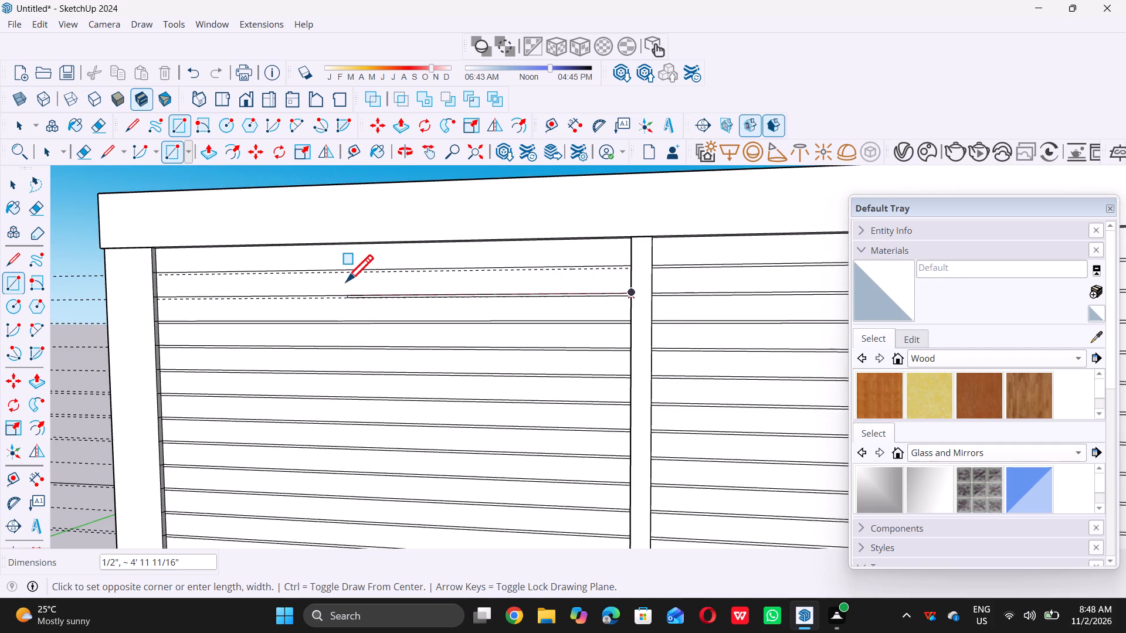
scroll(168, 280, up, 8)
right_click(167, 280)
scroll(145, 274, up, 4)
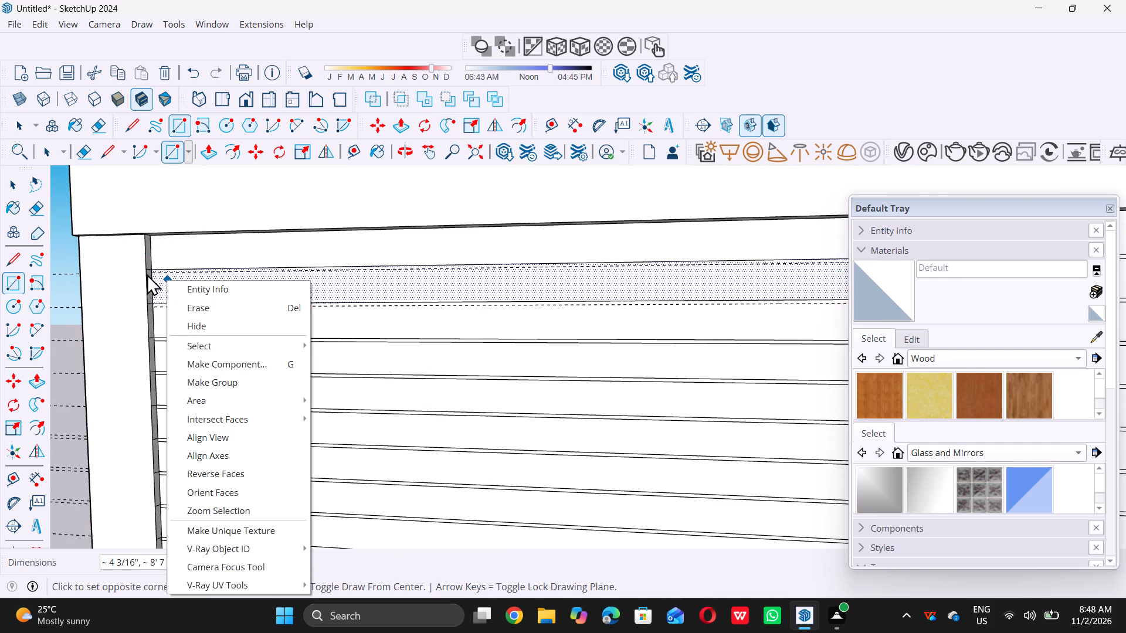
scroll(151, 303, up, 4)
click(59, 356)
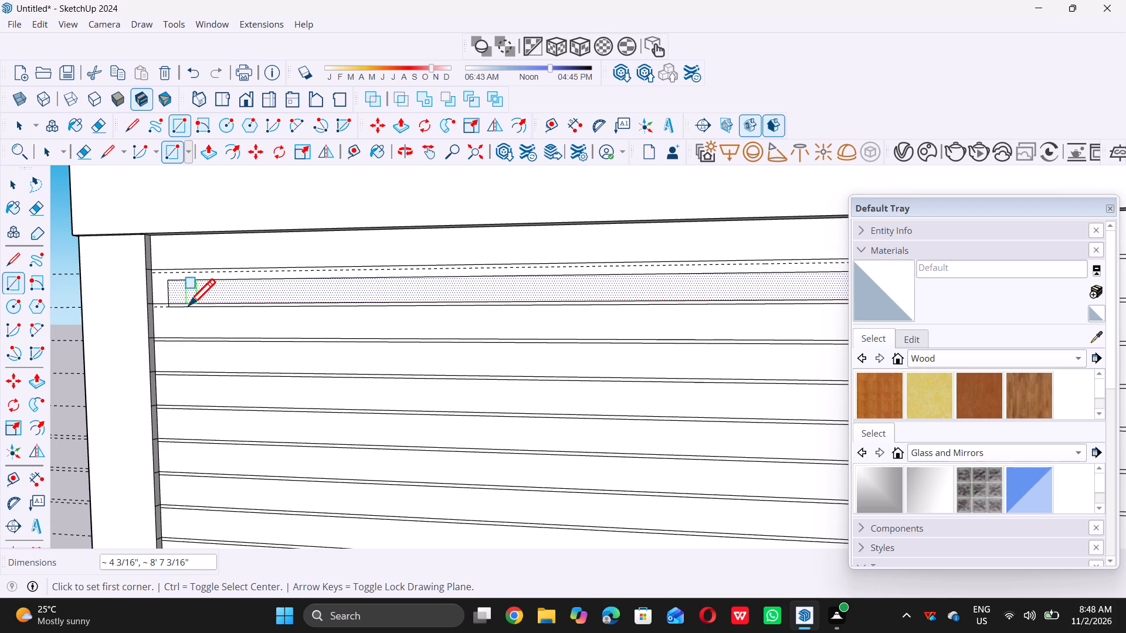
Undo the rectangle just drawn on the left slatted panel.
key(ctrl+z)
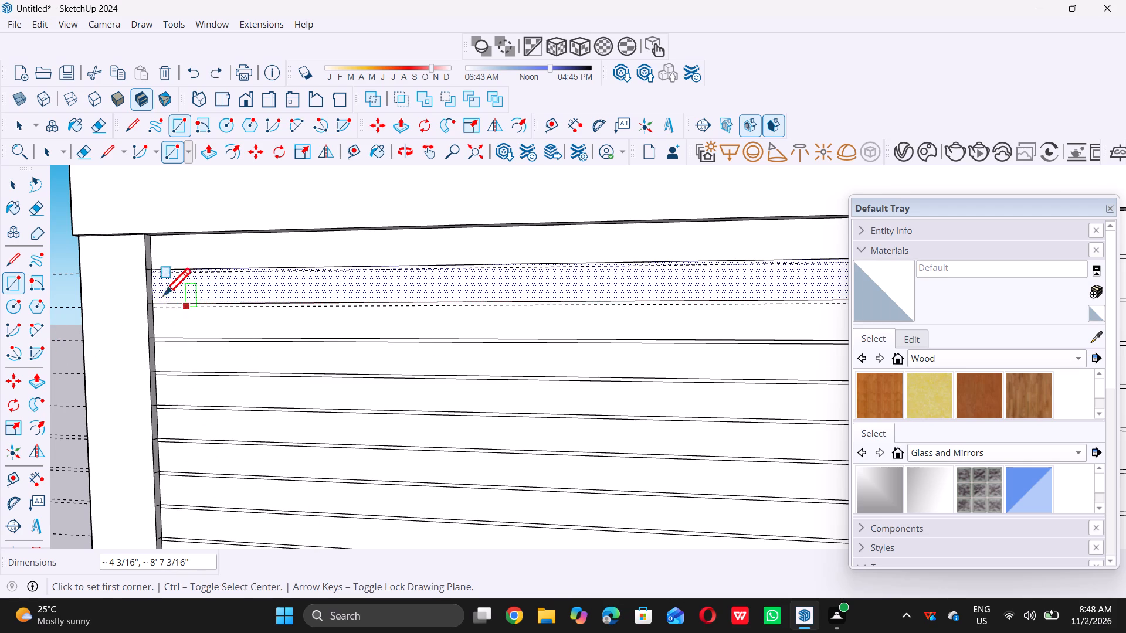
Draw a rectangle about 5 3/8" by 8' 10" on the left slatted panel, between its two uppermost dashed guides.
scroll(156, 283, up, 11)
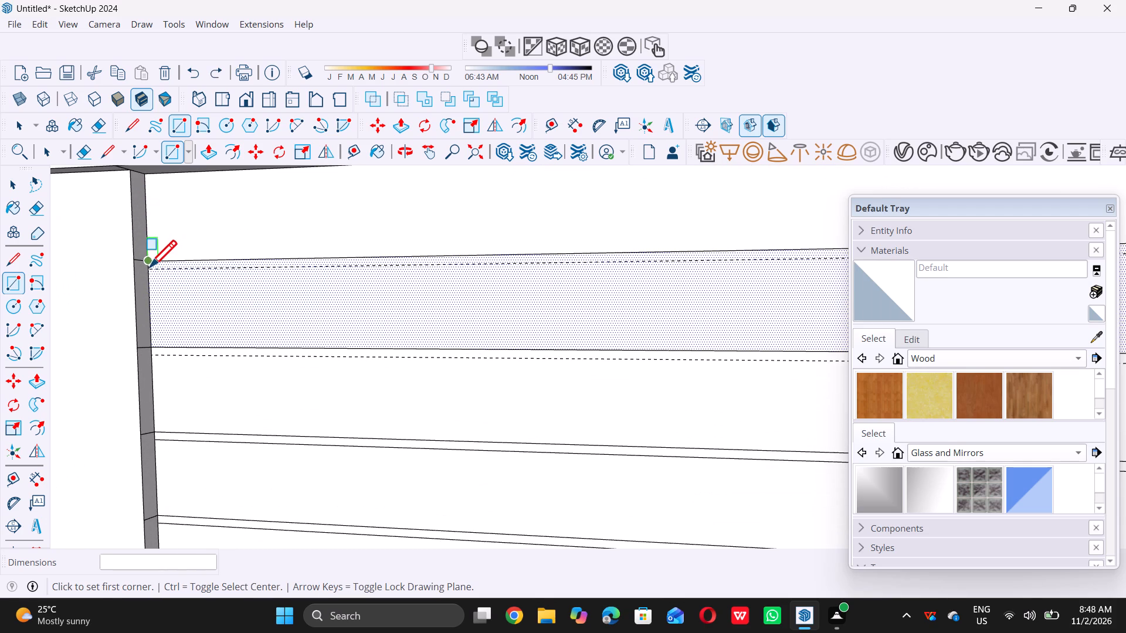
scroll(150, 270, up, 6)
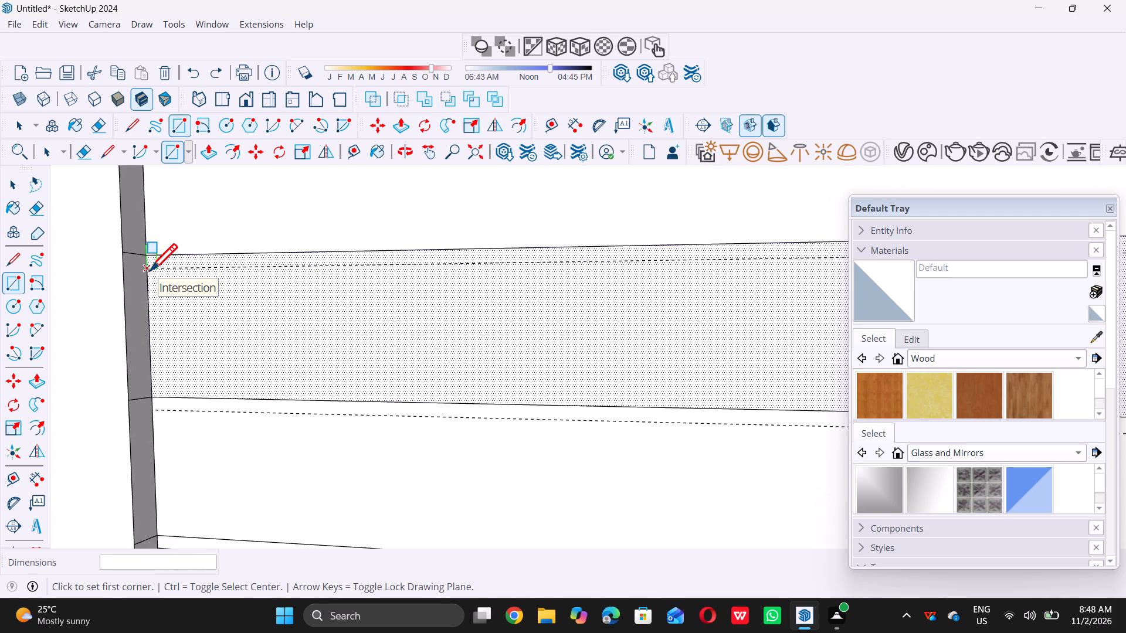
click(150, 270)
scroll(238, 333, down, 5)
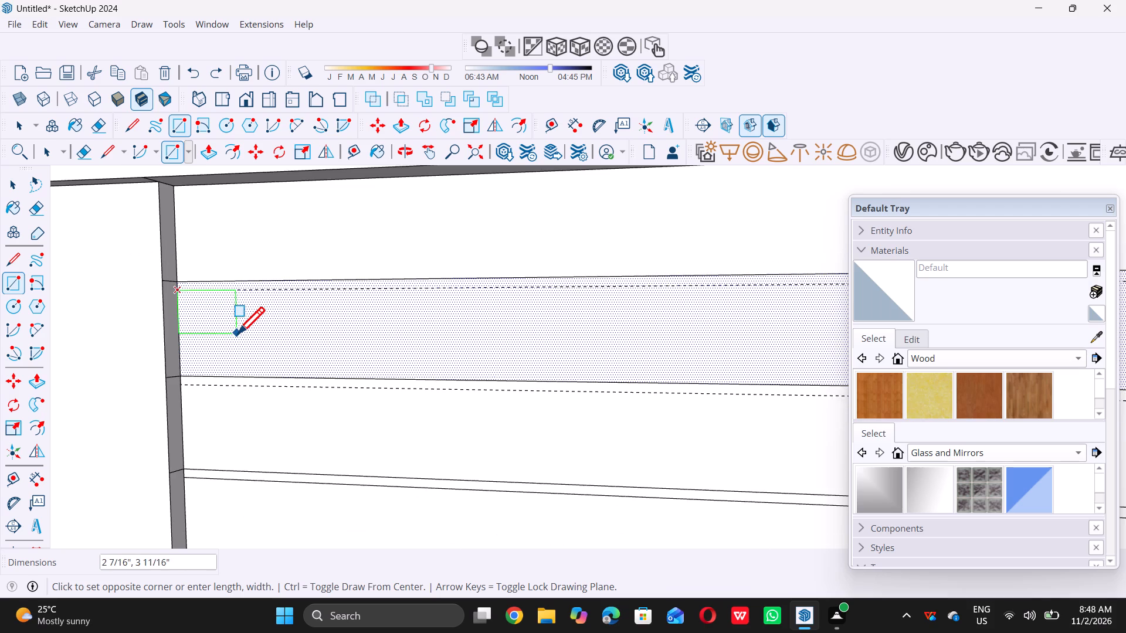
scroll(238, 332, down, 19)
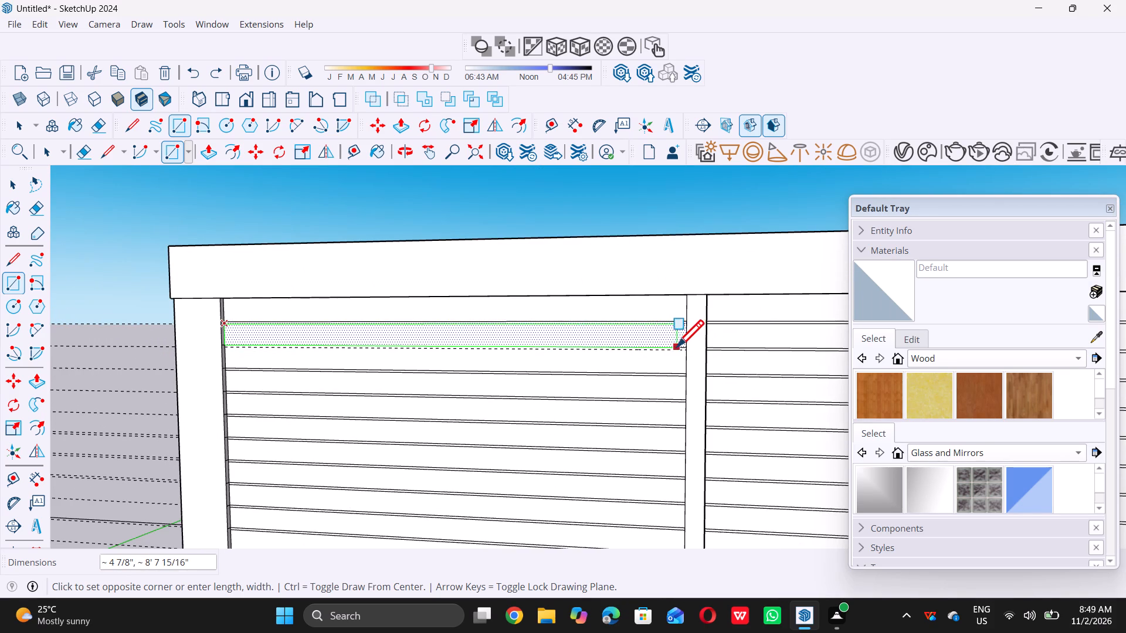
scroll(676, 348, up, 20)
scroll(693, 346, up, 4)
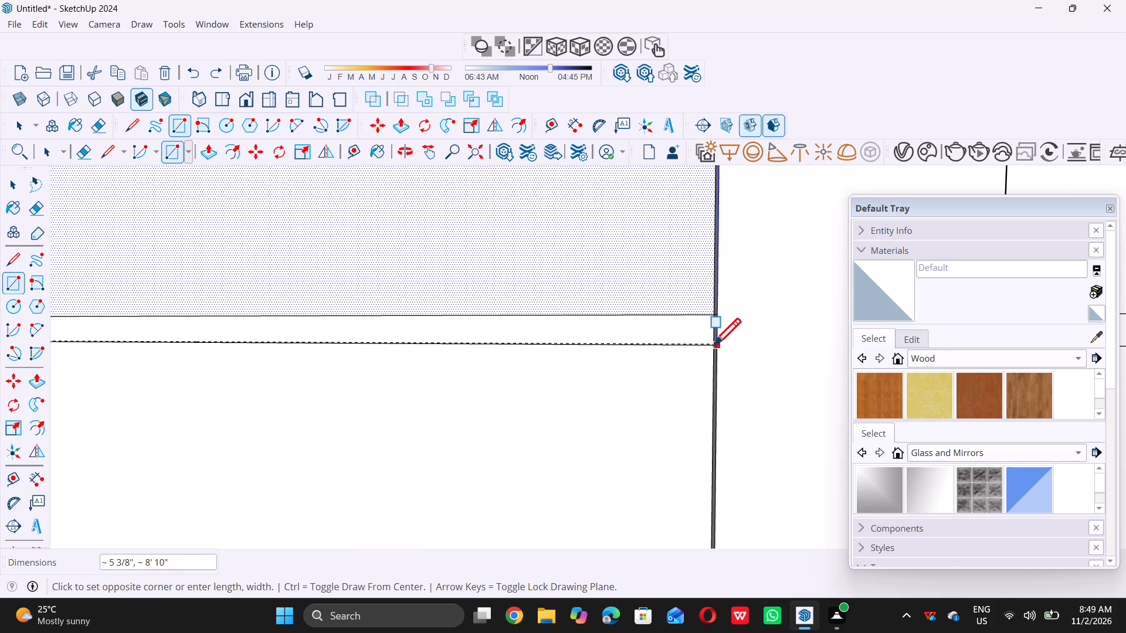
scroll(708, 345, up, 1)
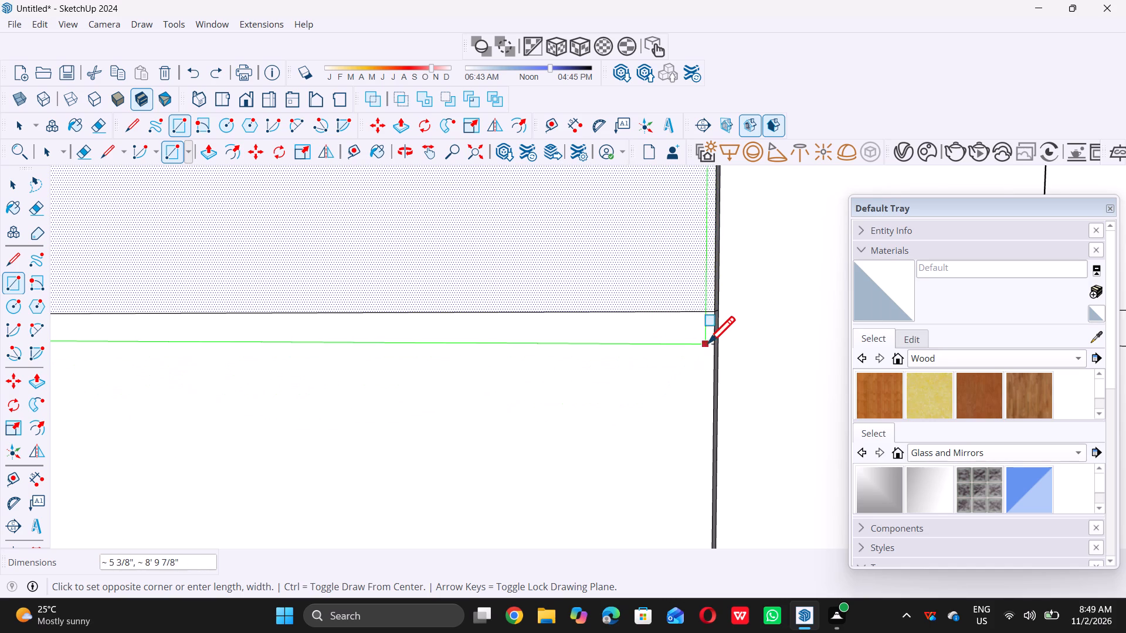
scroll(710, 344, up, 8)
double_click(718, 342)
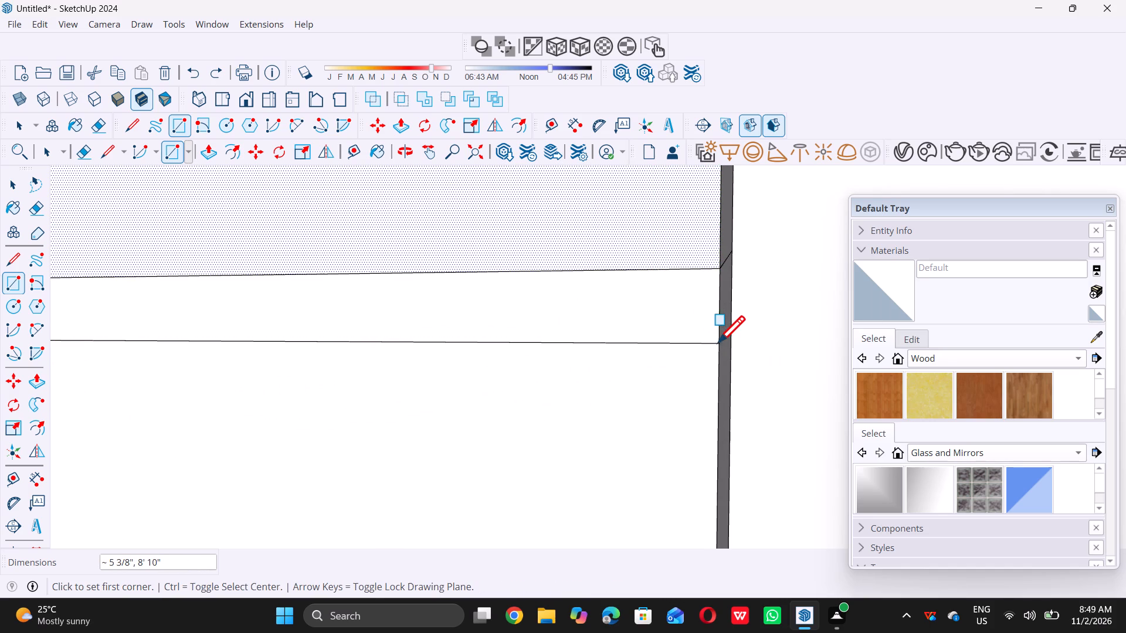
key(space)
Clear the selection and delete all guides from the model.
scroll(684, 375, down, 15)
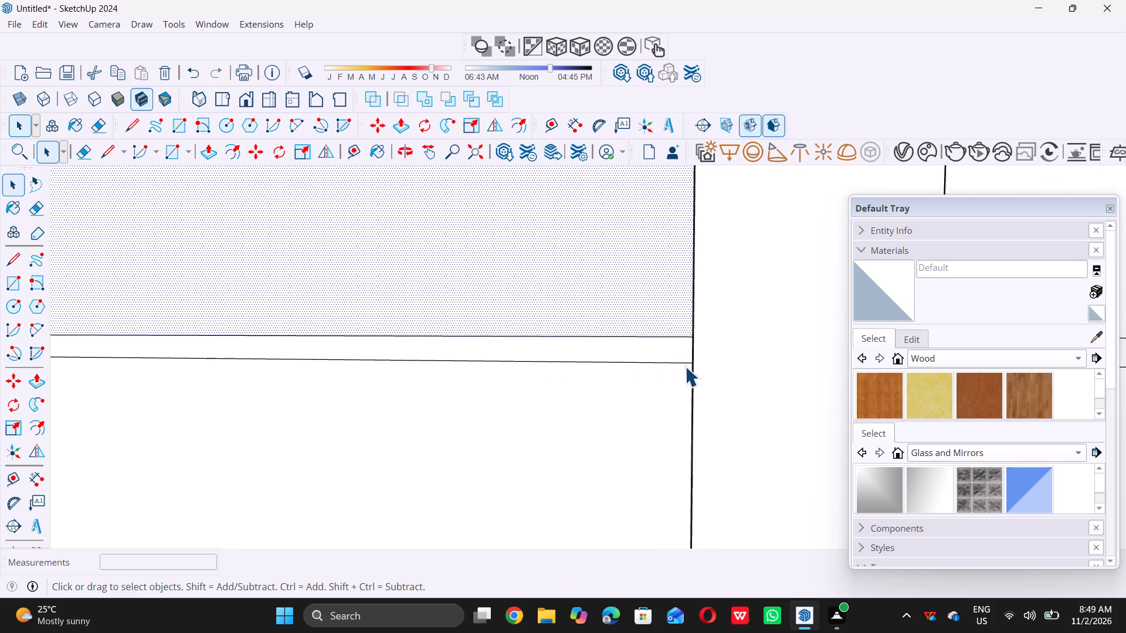
scroll(685, 366, down, 20)
scroll(685, 366, down, 10)
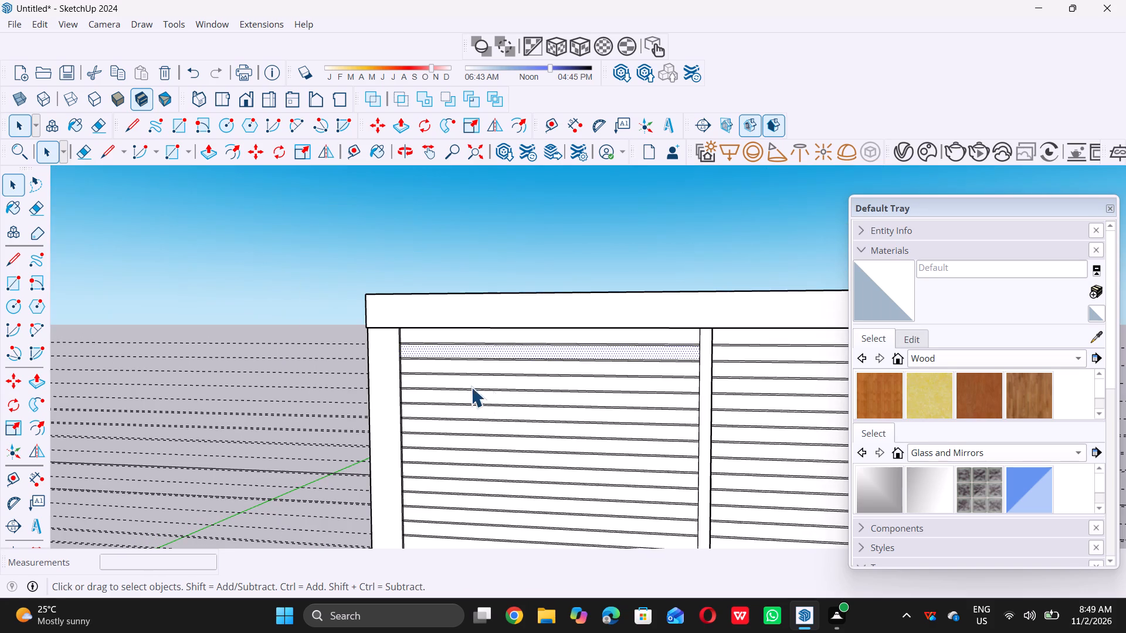
drag(257, 226, 257, 231)
click(257, 231)
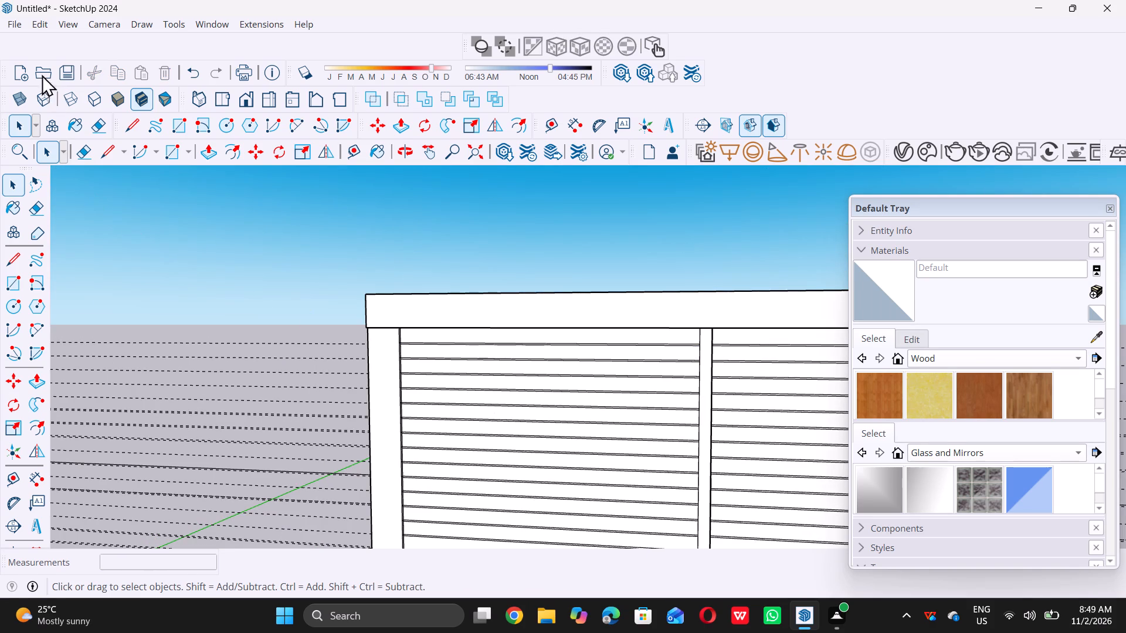
triple_click(38, 26)
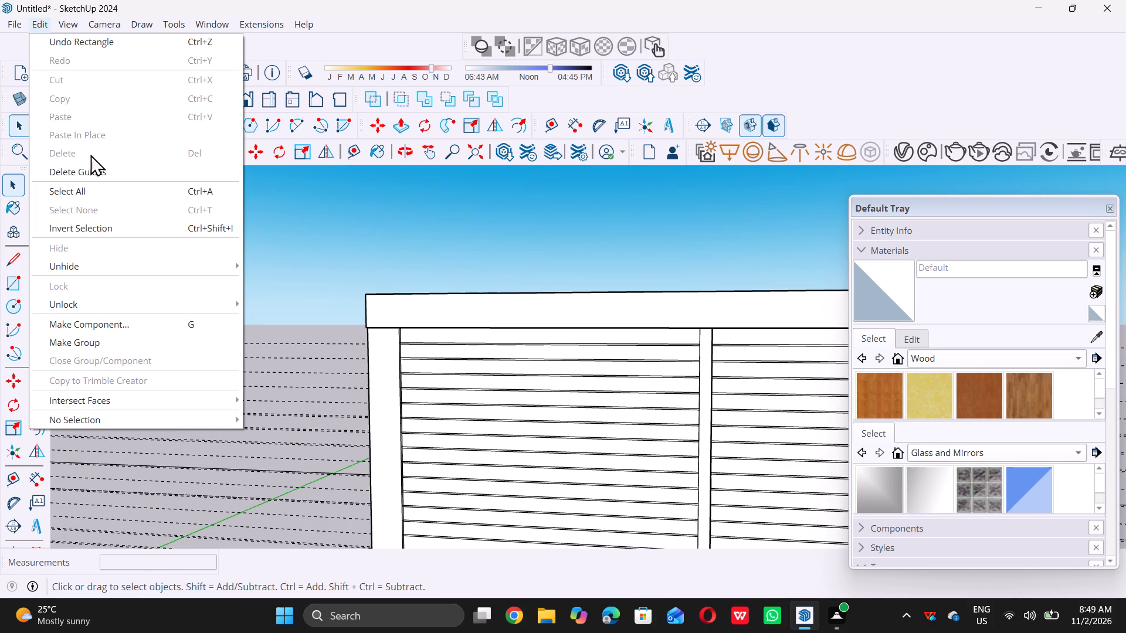
triple_click(105, 172)
Select the six uppermost wide slat faces on the left slatted panel, leaving the thin strips between them unselected.
scroll(333, 224, down, 5)
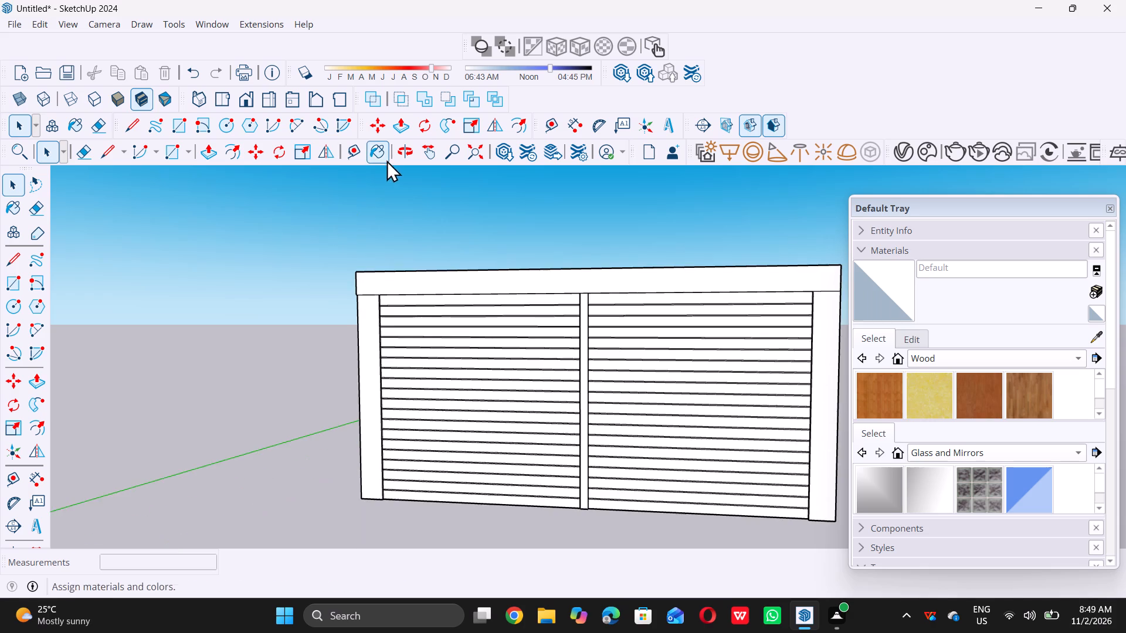
scroll(386, 160, down, 8)
middle_drag(350, 315, 626, 381)
middle_click(628, 381)
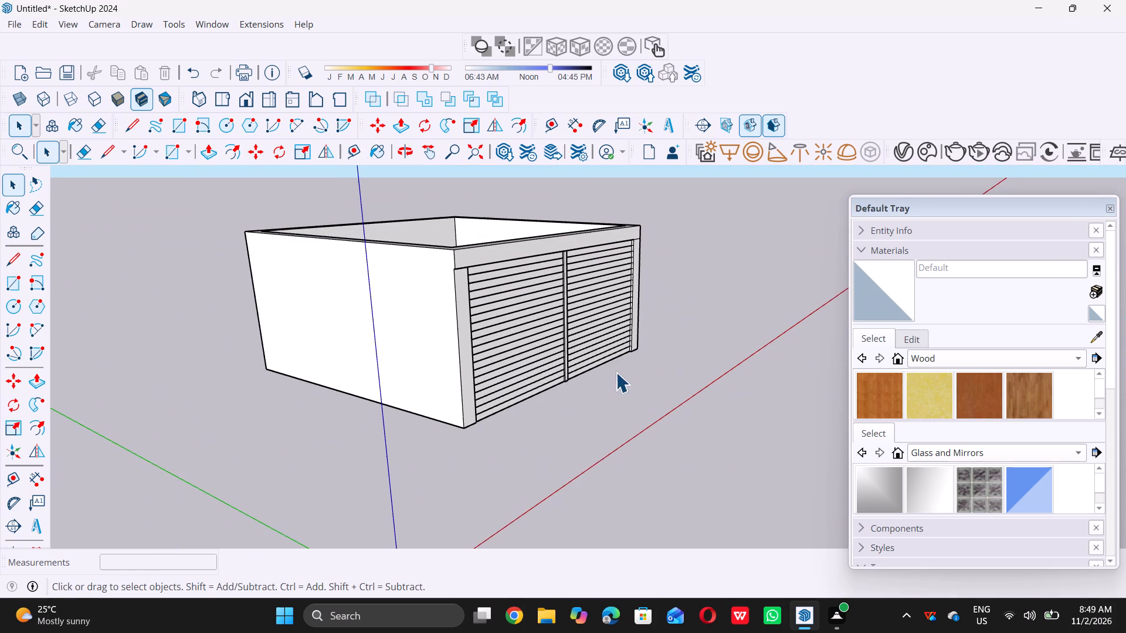
middle_drag(474, 386, 420, 393)
scroll(470, 297, up, 6)
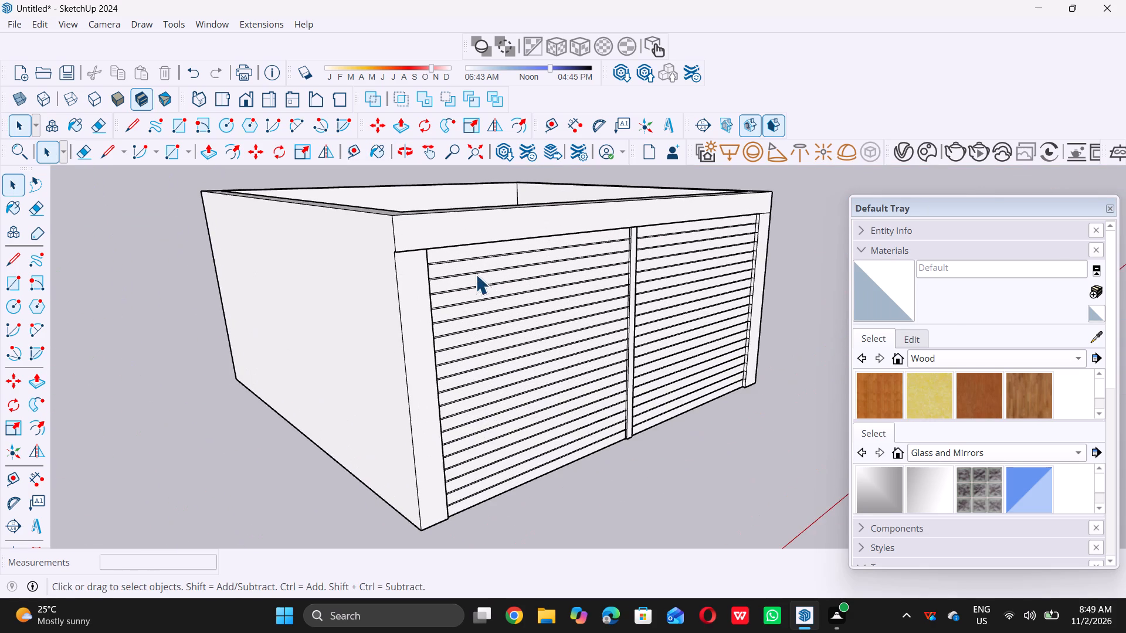
scroll(475, 273, up, 5)
middle_drag(461, 322, 357, 362)
middle_drag(234, 357, 113, 341)
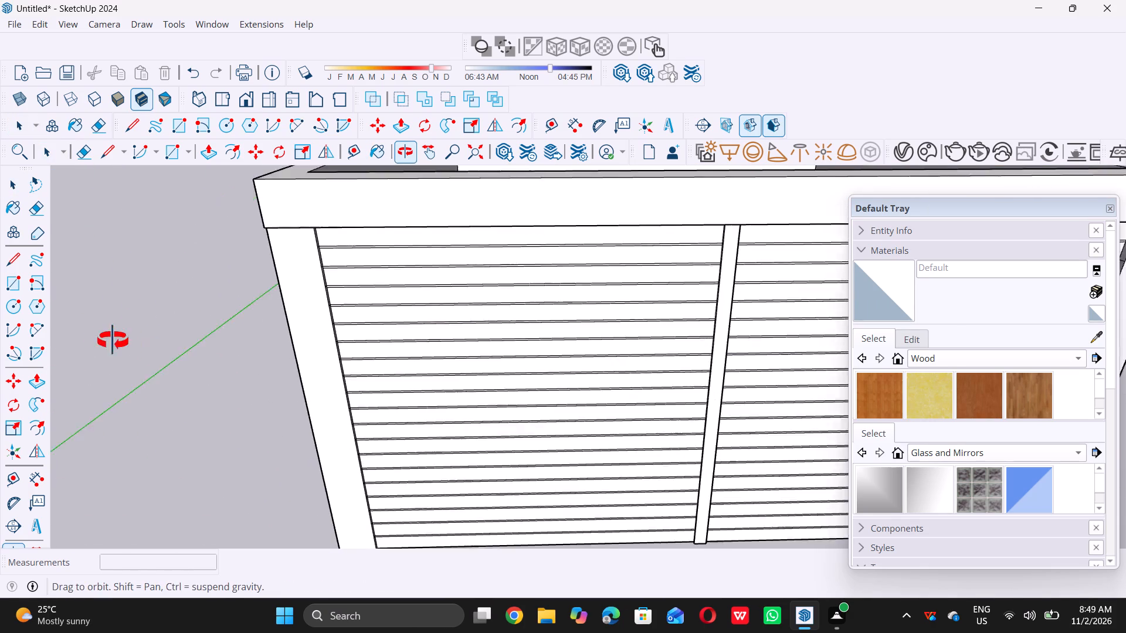
middle_drag(113, 341, 101, 336)
middle_click(100, 336)
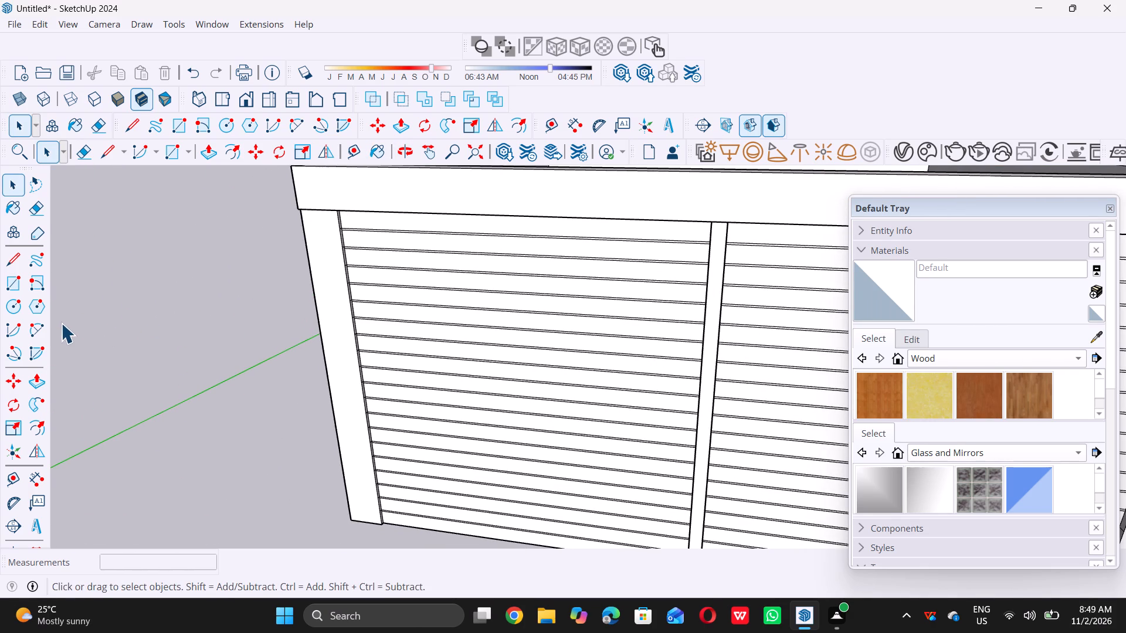
middle_drag(443, 283, 388, 260)
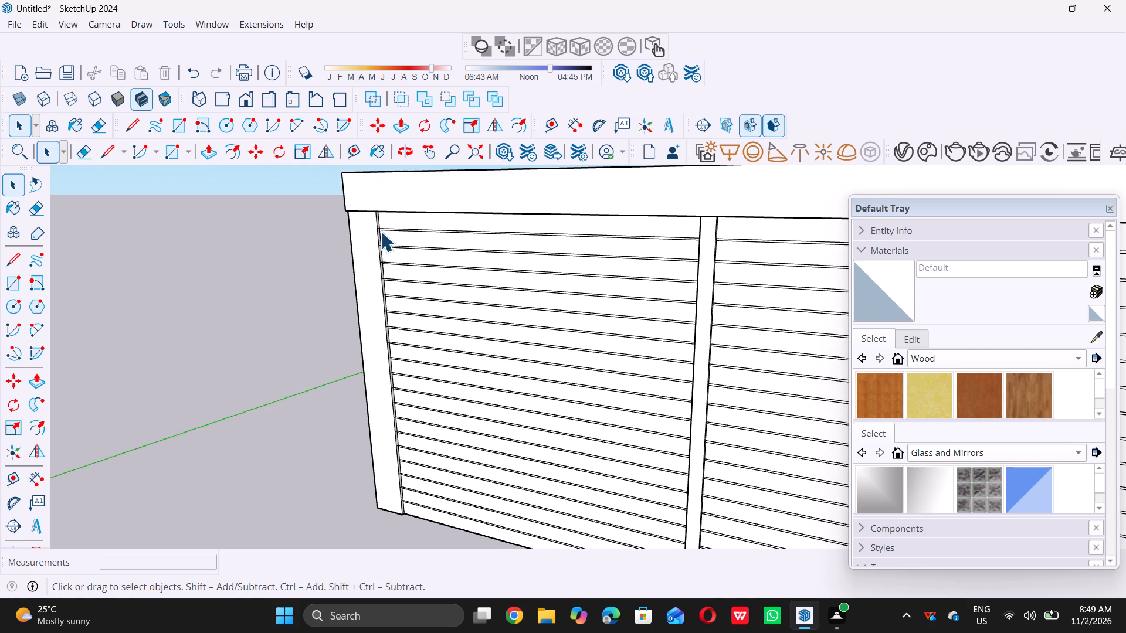
scroll(381, 224, up, 5)
middle_drag(381, 223, 380, 176)
middle_click(380, 176)
scroll(415, 243, up, 6)
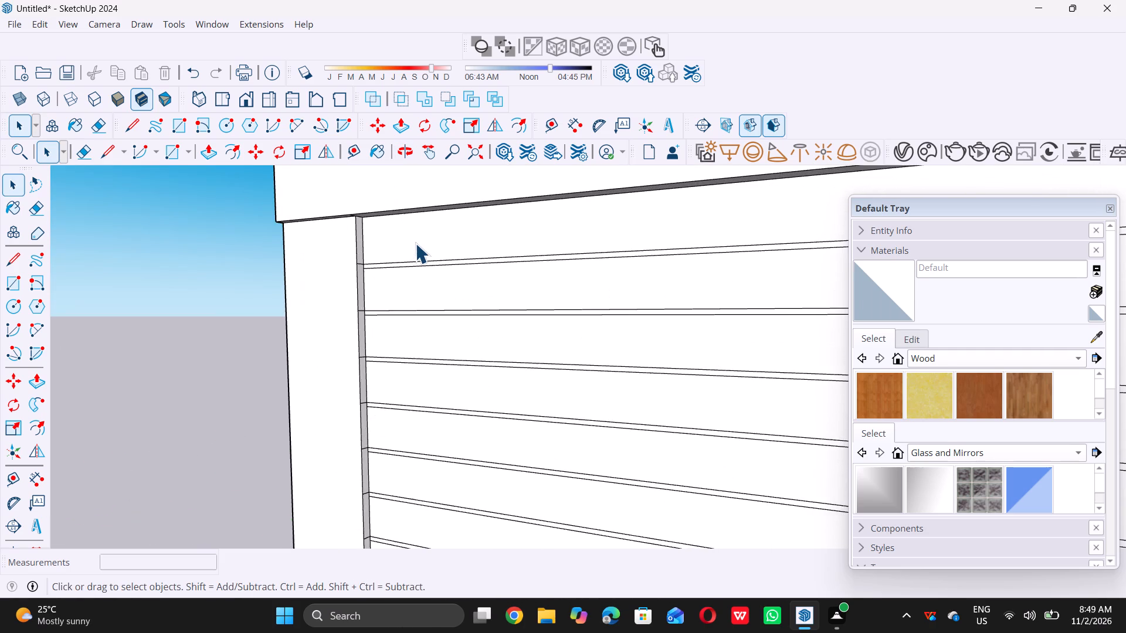
scroll(415, 243, up, 1)
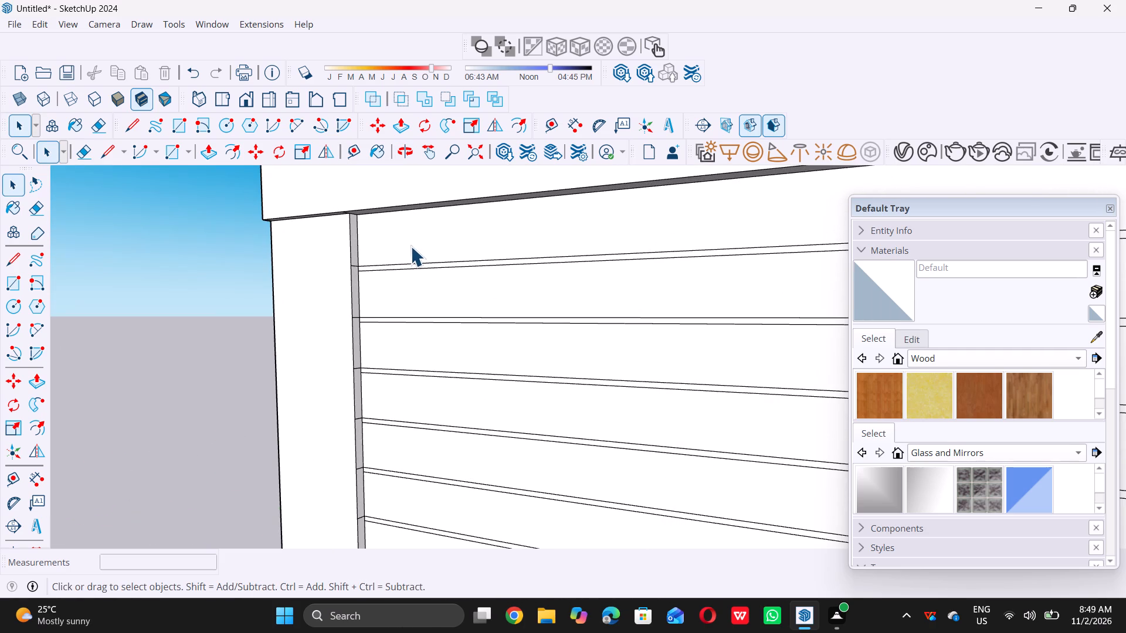
double_click(411, 246)
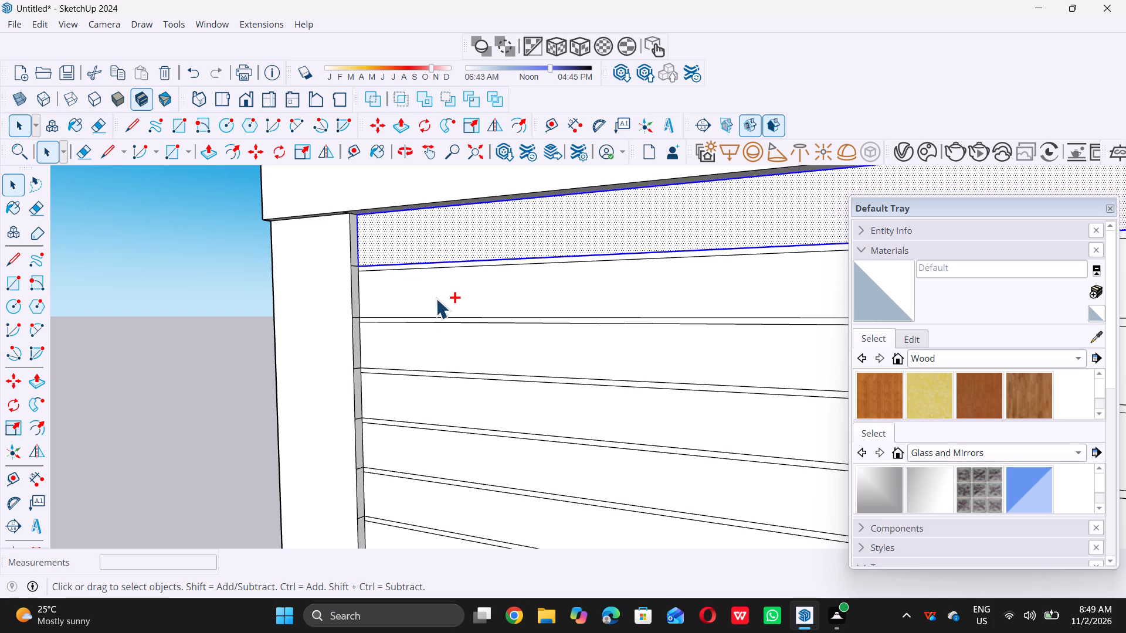
ctrl+click(436, 296)
ctrl+click(446, 335)
ctrl+double_click(463, 397)
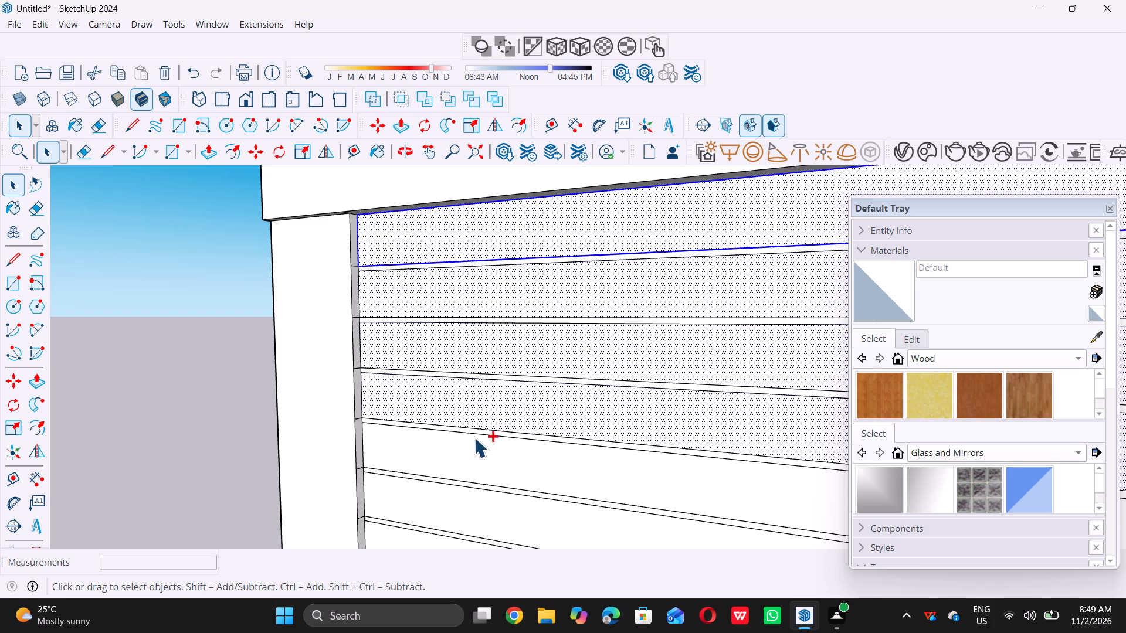
ctrl+click(473, 455)
ctrl+double_click(473, 512)
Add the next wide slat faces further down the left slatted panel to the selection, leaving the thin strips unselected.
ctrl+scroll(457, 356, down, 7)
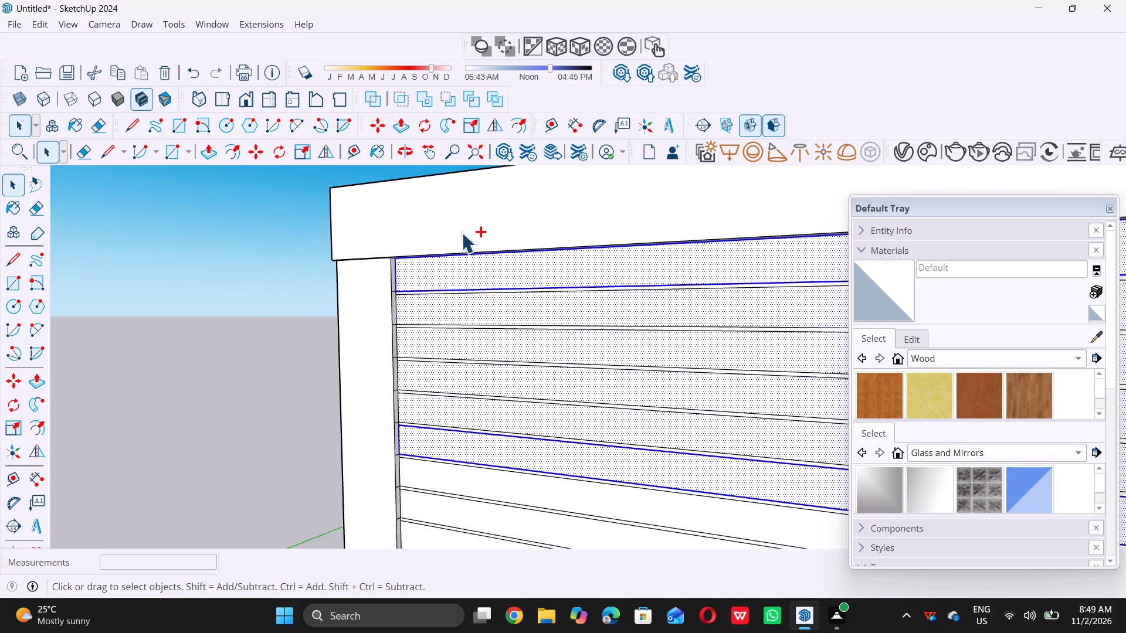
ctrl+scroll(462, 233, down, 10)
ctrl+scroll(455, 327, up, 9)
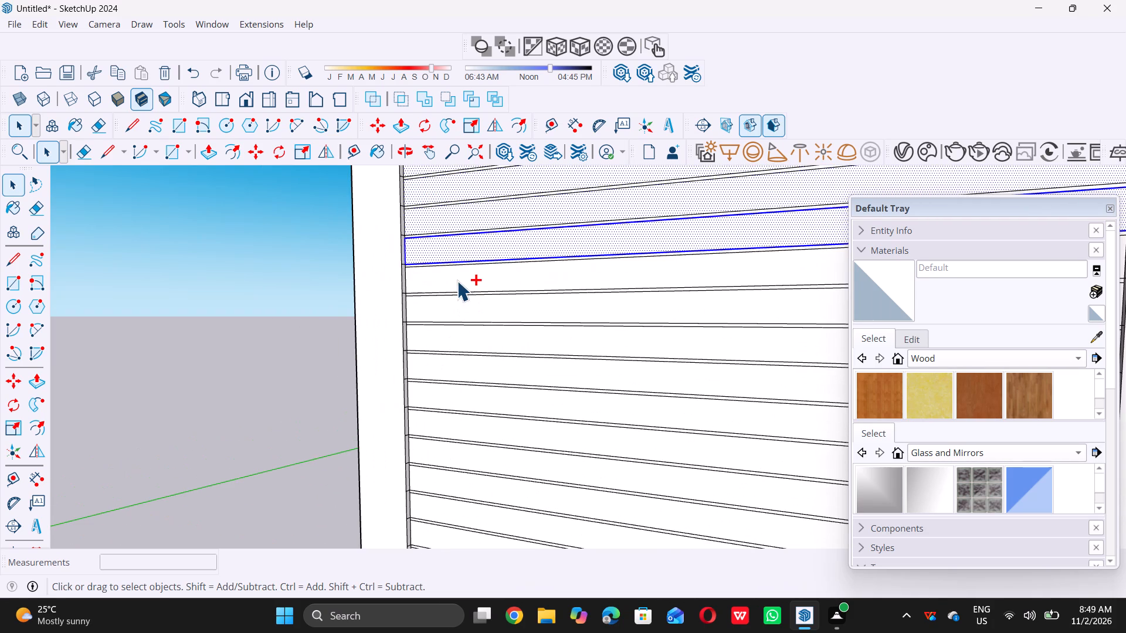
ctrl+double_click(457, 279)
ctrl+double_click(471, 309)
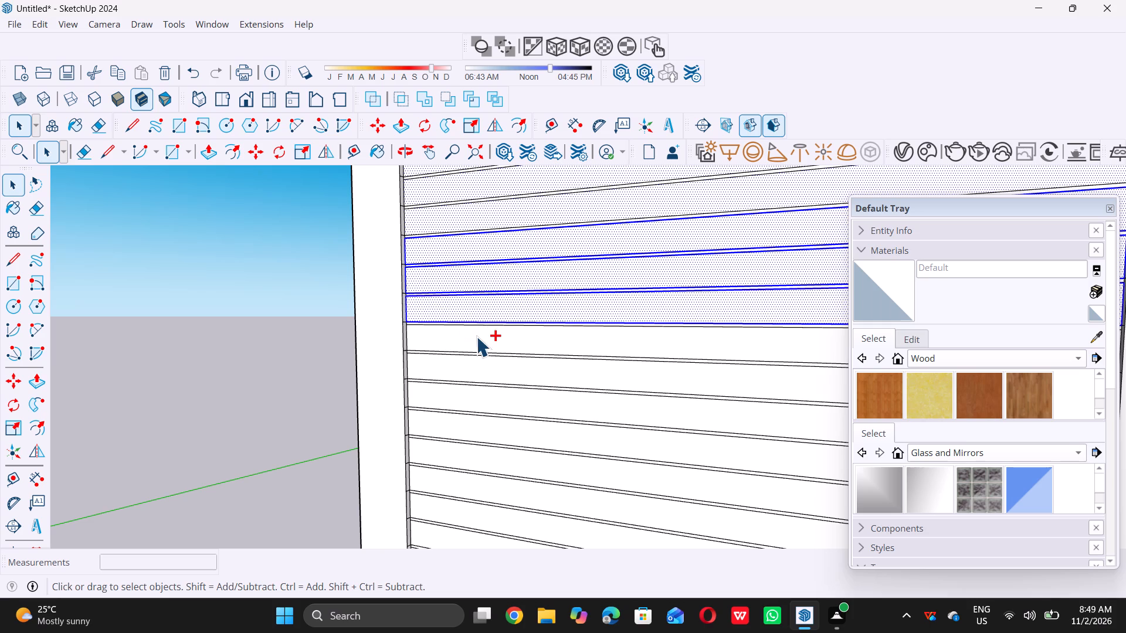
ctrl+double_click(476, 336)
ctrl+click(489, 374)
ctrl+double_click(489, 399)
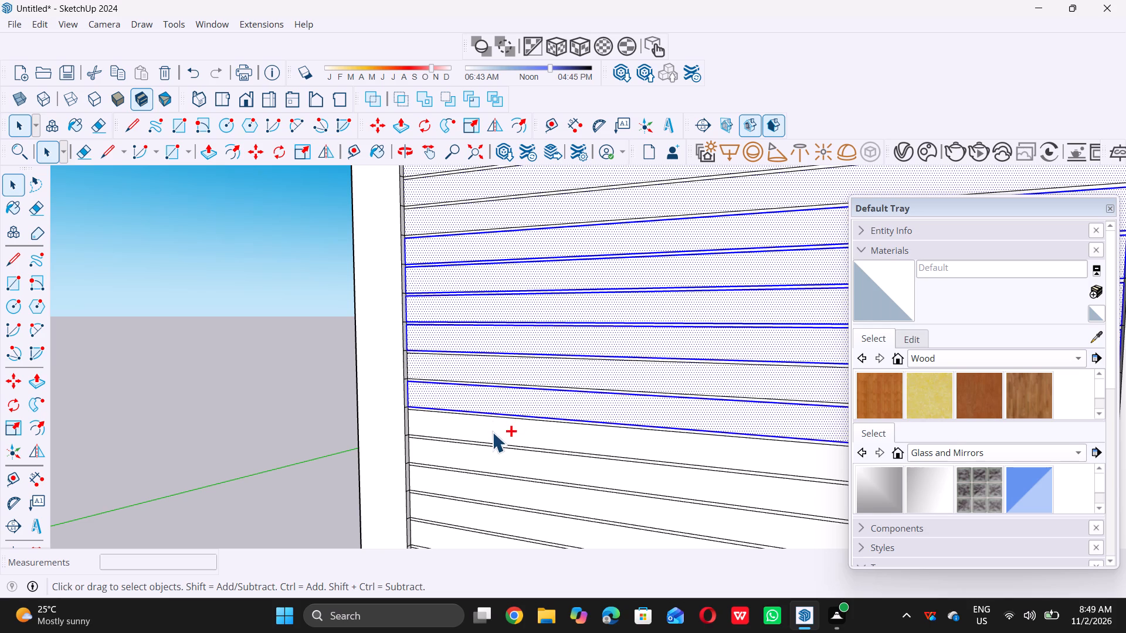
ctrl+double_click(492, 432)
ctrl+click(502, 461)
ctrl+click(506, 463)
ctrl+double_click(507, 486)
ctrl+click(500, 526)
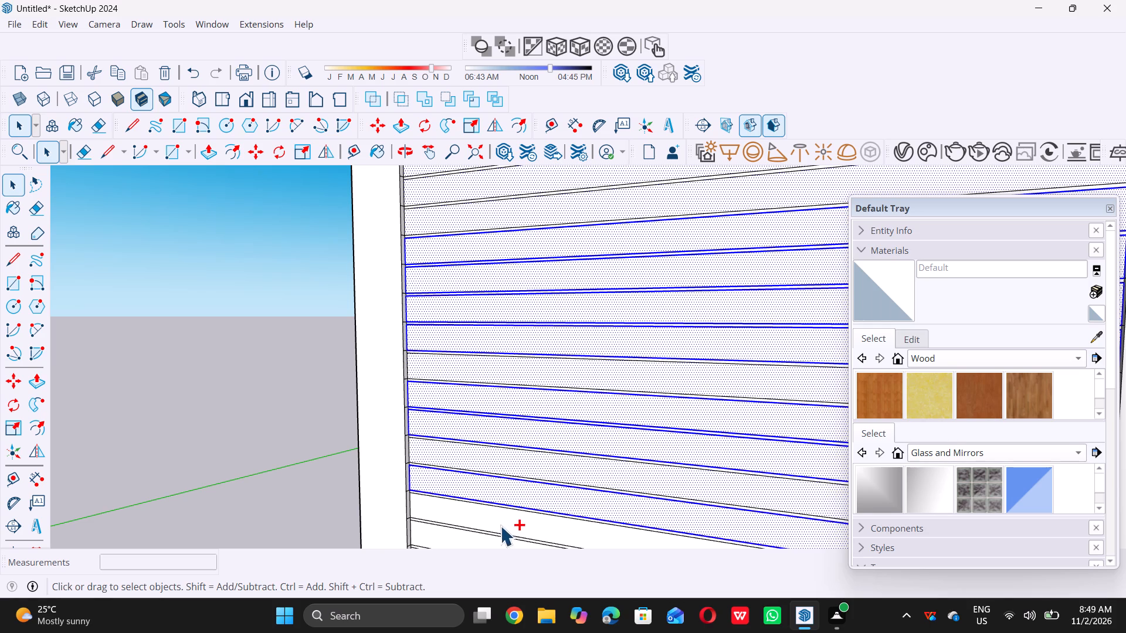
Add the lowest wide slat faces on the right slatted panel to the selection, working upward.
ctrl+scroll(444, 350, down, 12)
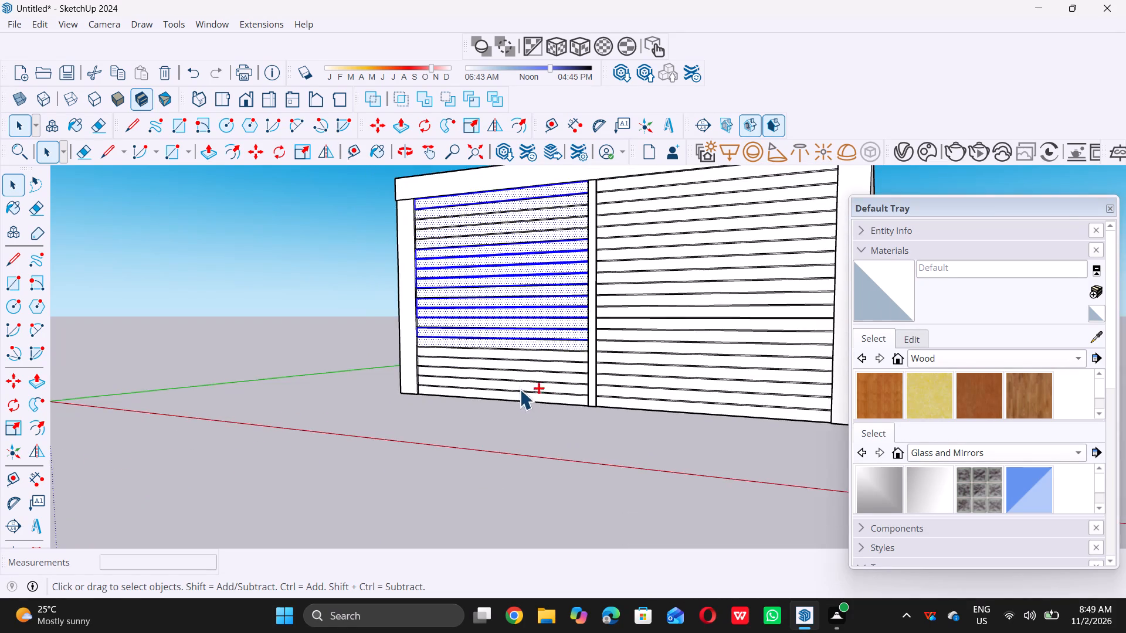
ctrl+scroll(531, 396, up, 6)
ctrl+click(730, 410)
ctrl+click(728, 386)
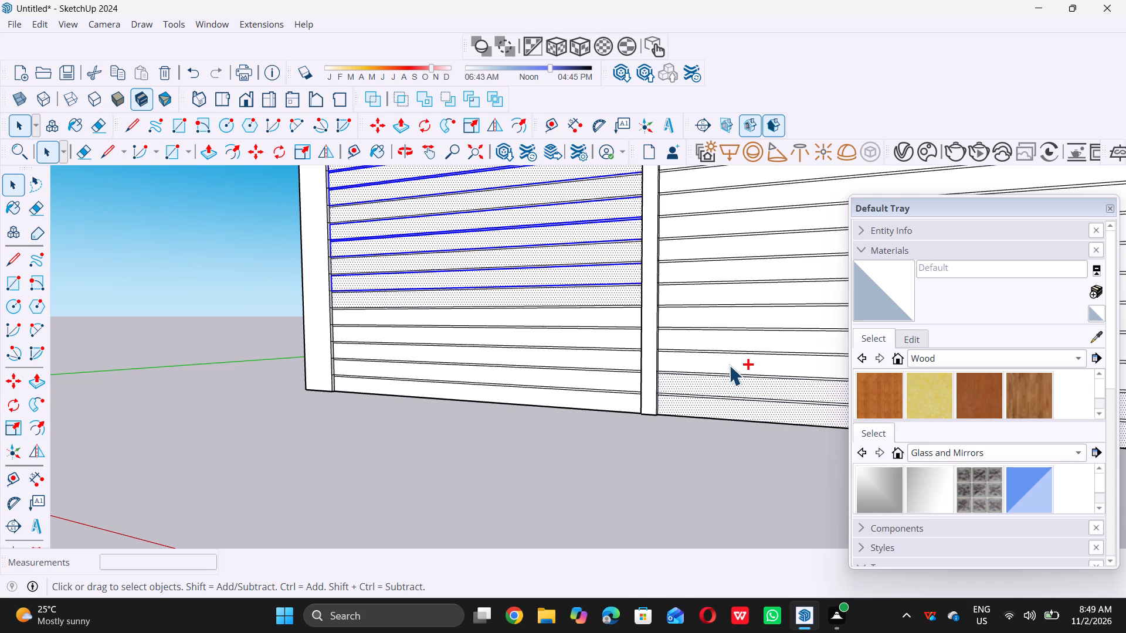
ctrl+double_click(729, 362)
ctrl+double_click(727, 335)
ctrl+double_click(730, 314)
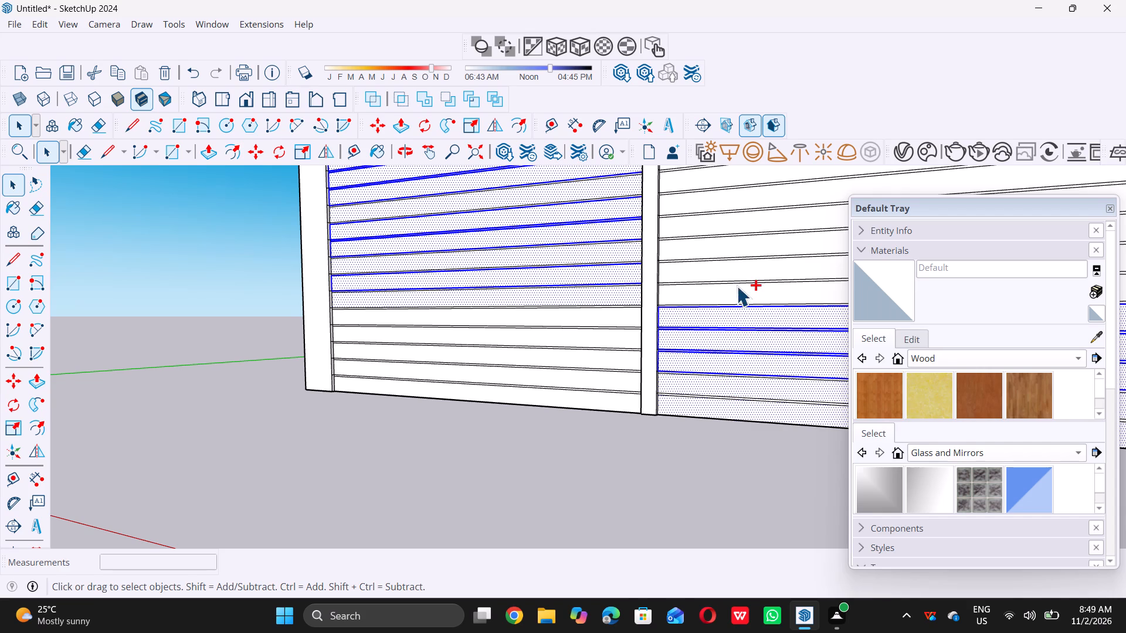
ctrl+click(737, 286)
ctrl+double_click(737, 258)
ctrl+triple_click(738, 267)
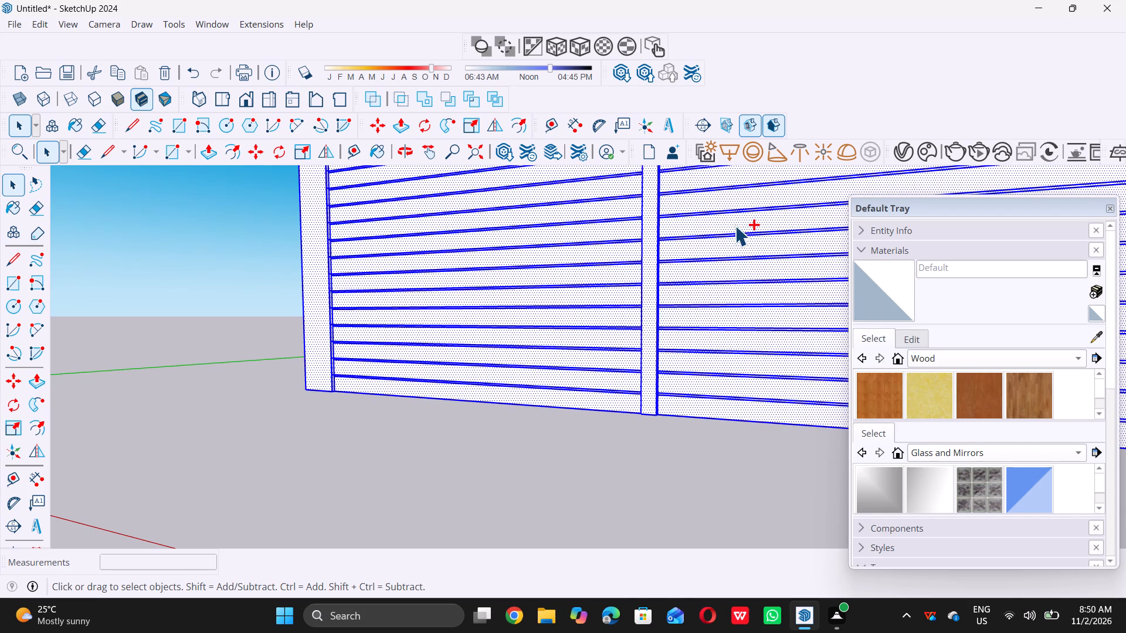
Push/Pull the three uppermost wide slat faces on the left panel outward 1", flush with the end post.
scroll(394, 485, down, 13)
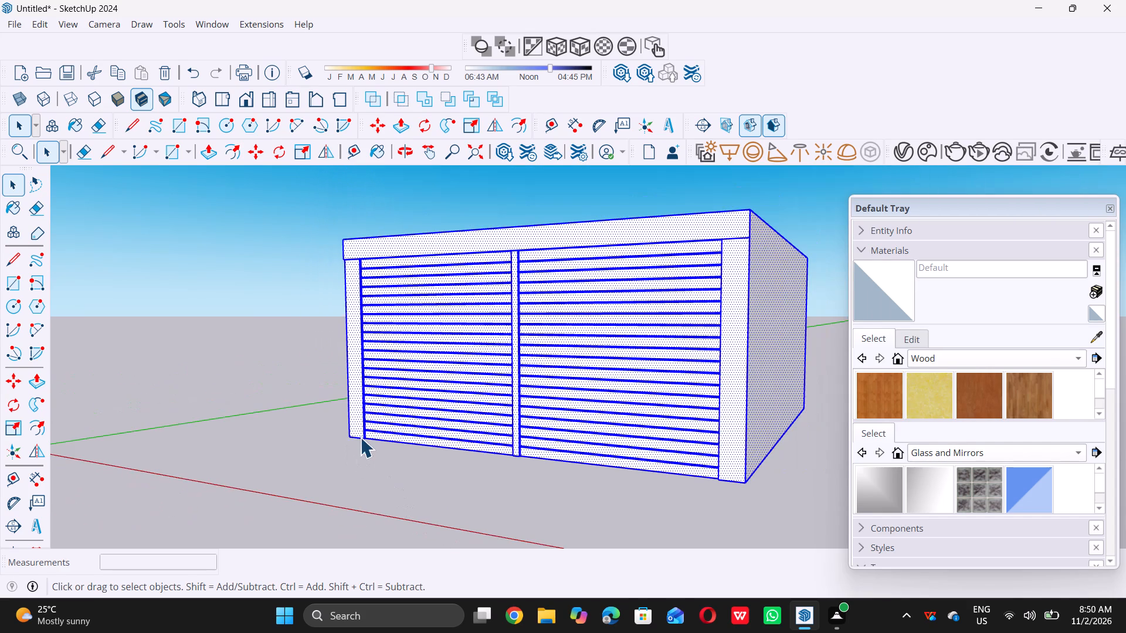
key(p)
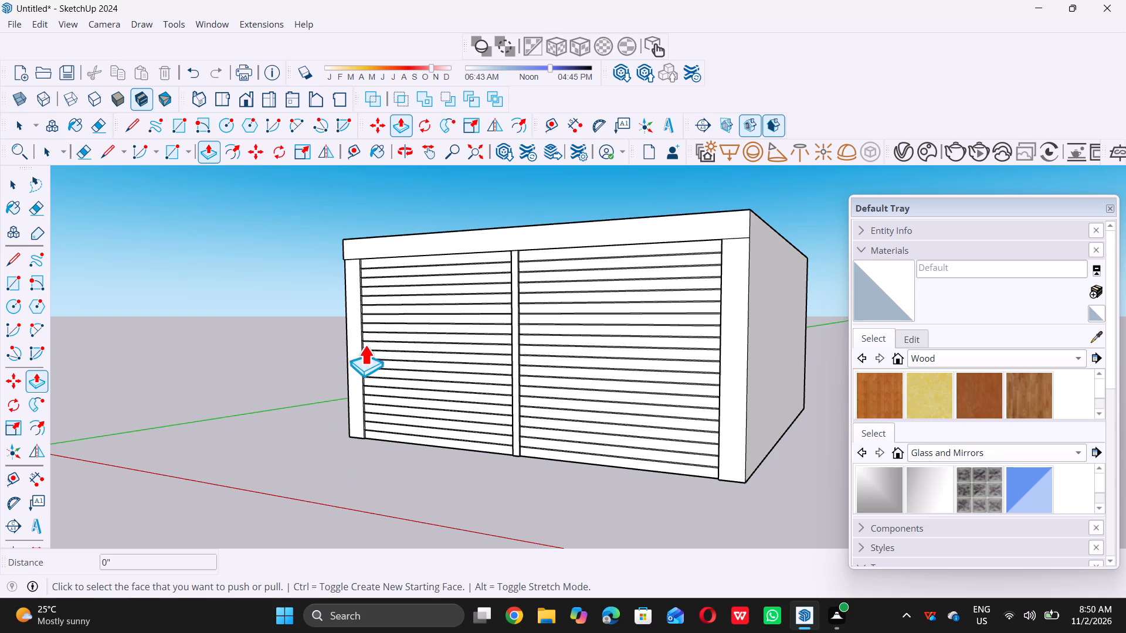
scroll(378, 235, up, 4)
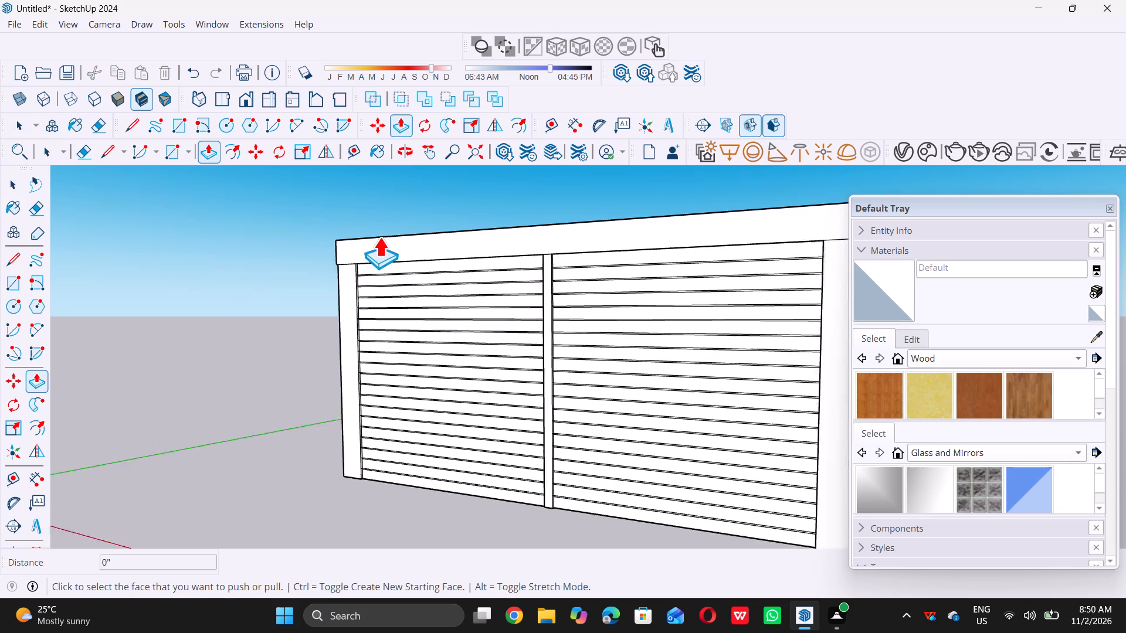
scroll(379, 237, up, 17)
click(364, 294)
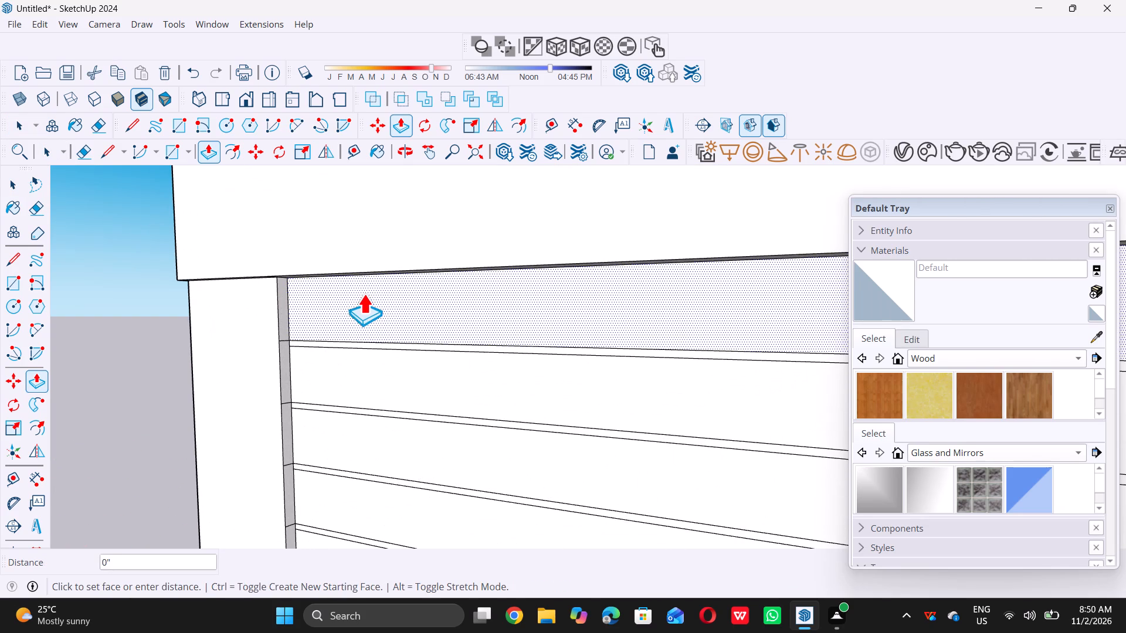
click(277, 308)
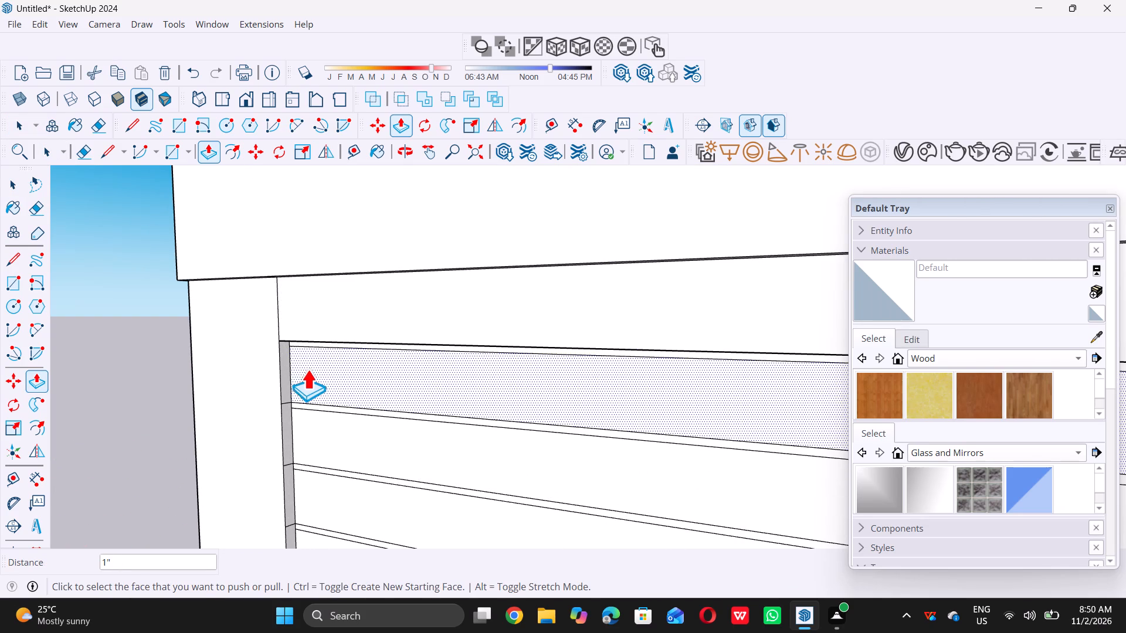
double_click(310, 369)
click(340, 434)
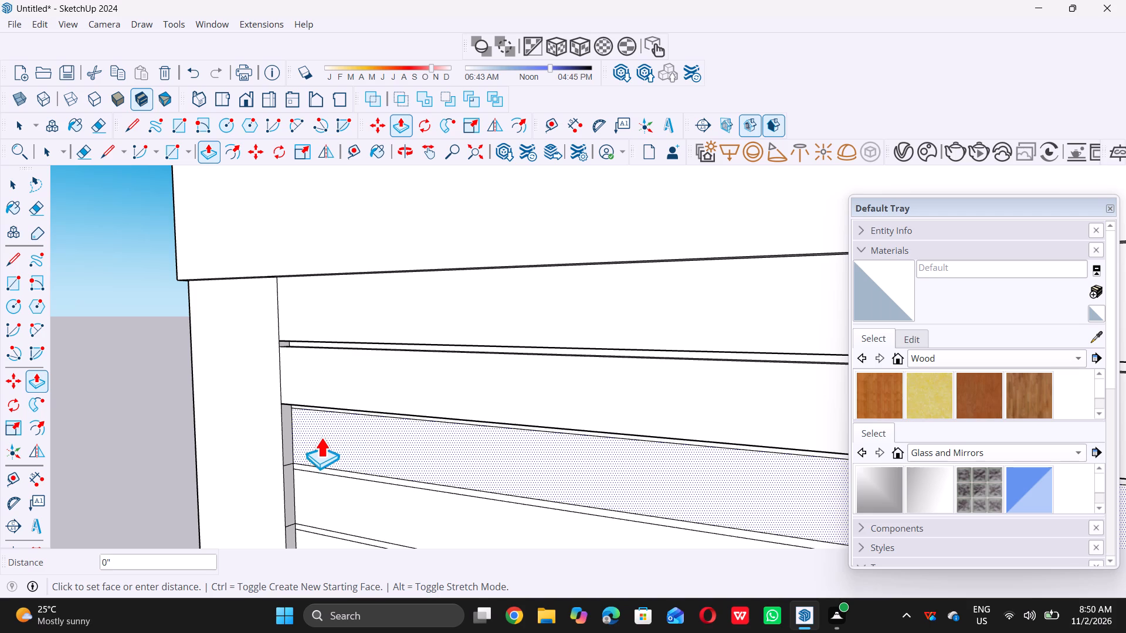
click(285, 435)
Push/Pull the fourth to eighth wide slat faces from the top of the left panel outward about 1", flush with the end post.
scroll(372, 389, down, 5)
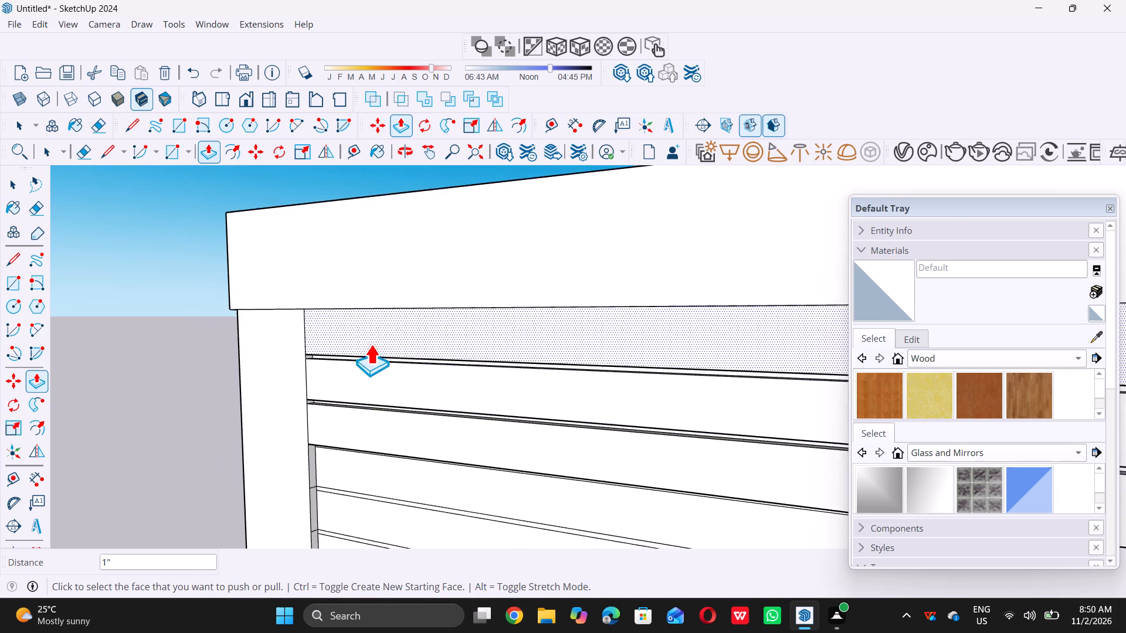
scroll(371, 344, down, 20)
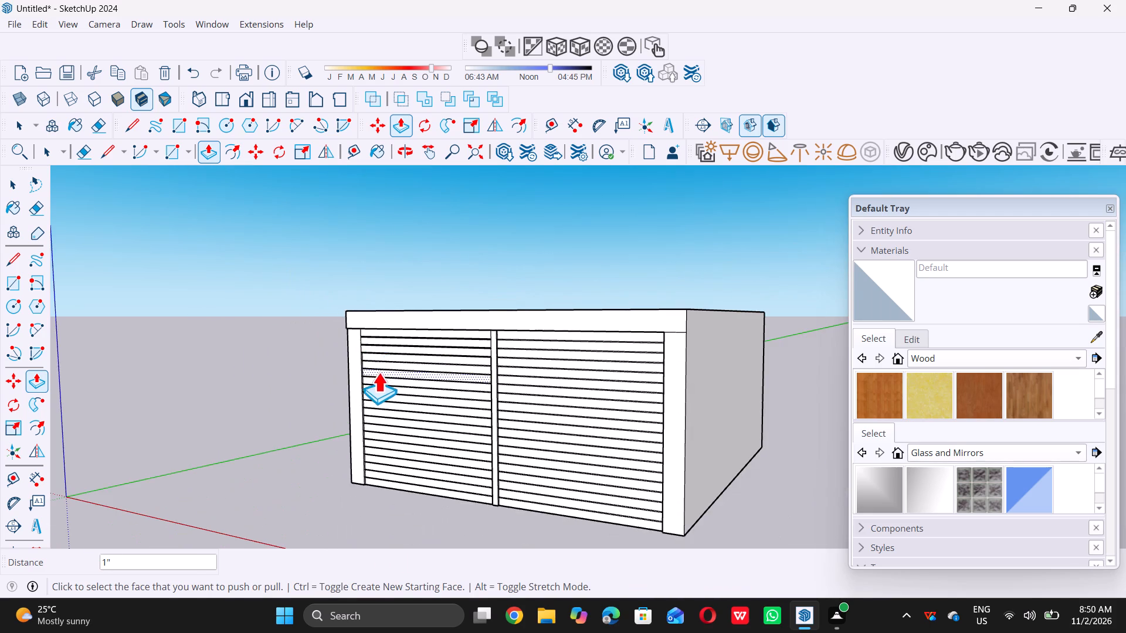
scroll(377, 373, up, 17)
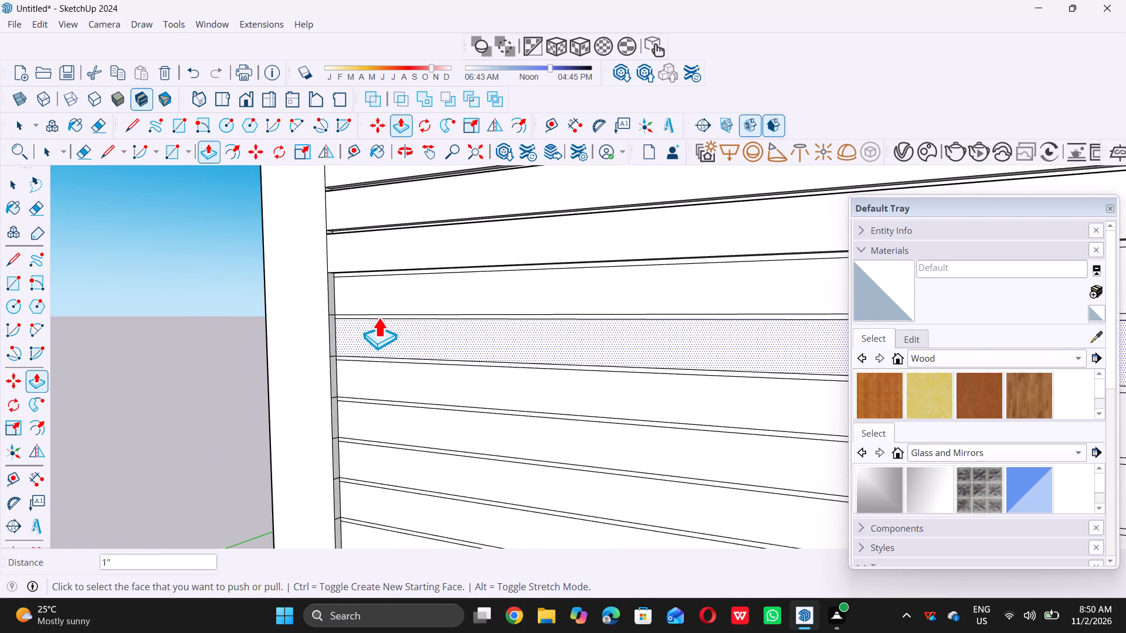
double_click(386, 299)
double_click(391, 339)
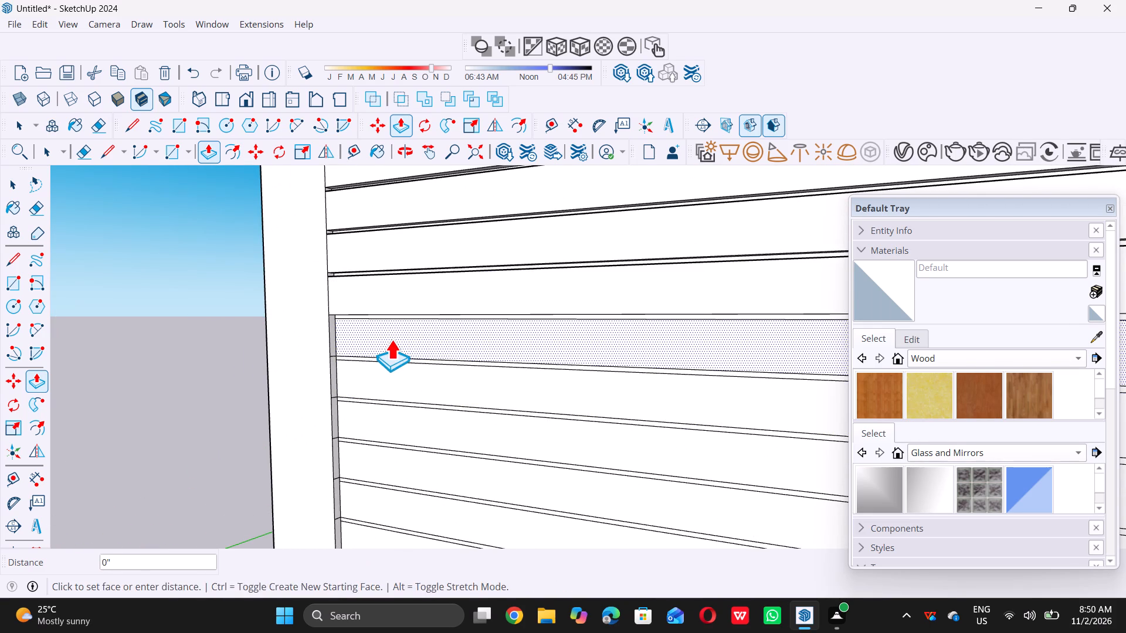
click(374, 373)
double_click(369, 377)
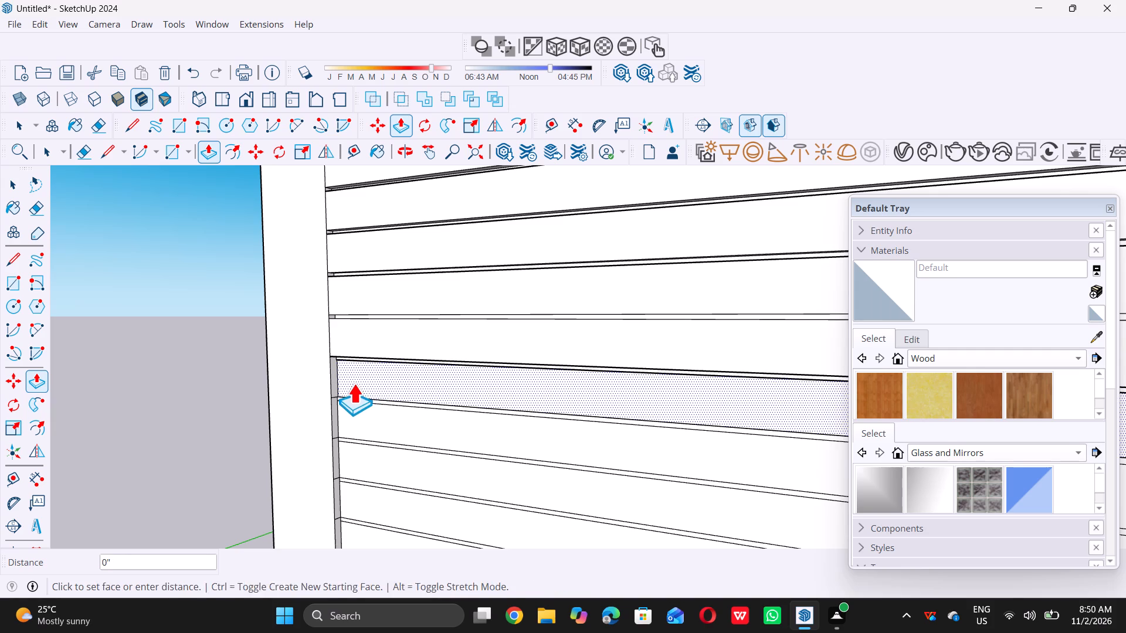
click(371, 377)
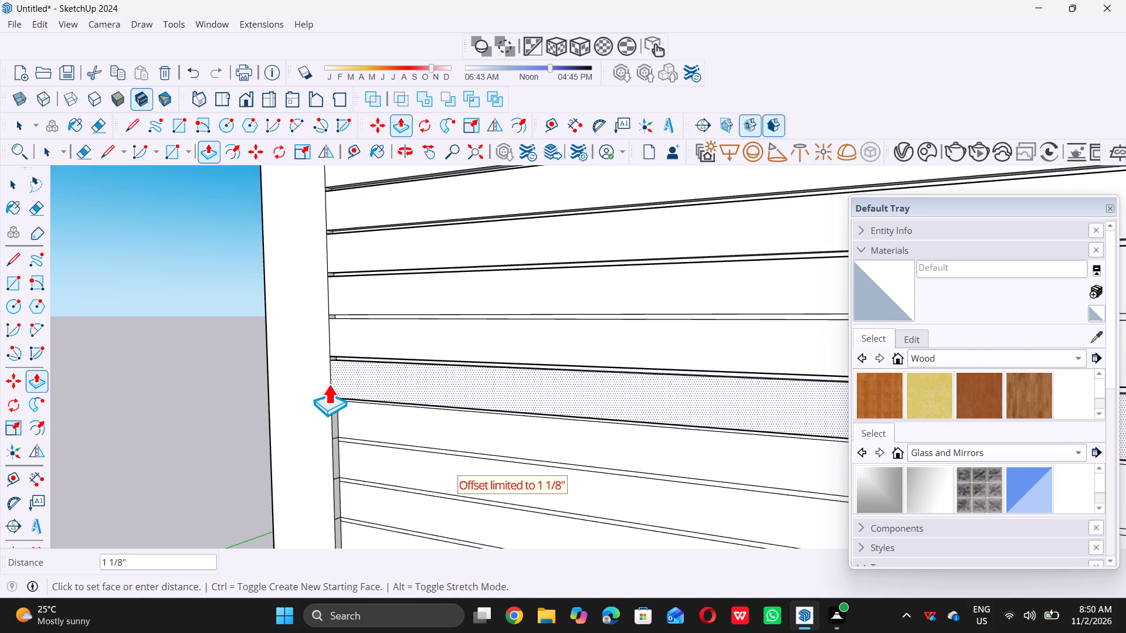
double_click(327, 384)
click(394, 414)
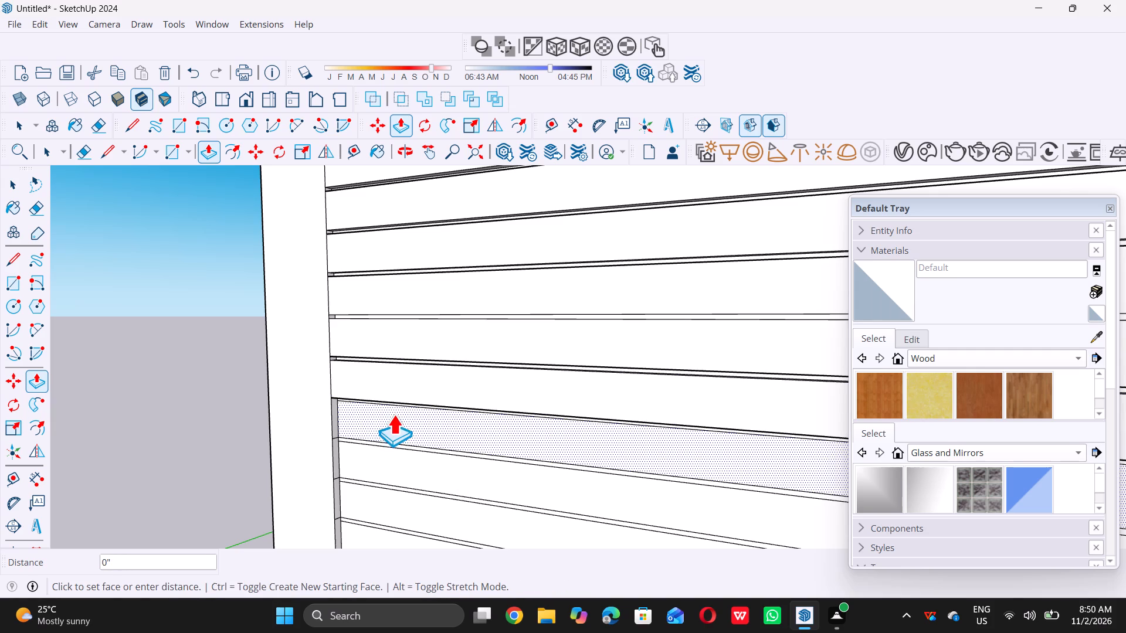
double_click(310, 422)
triple_click(363, 460)
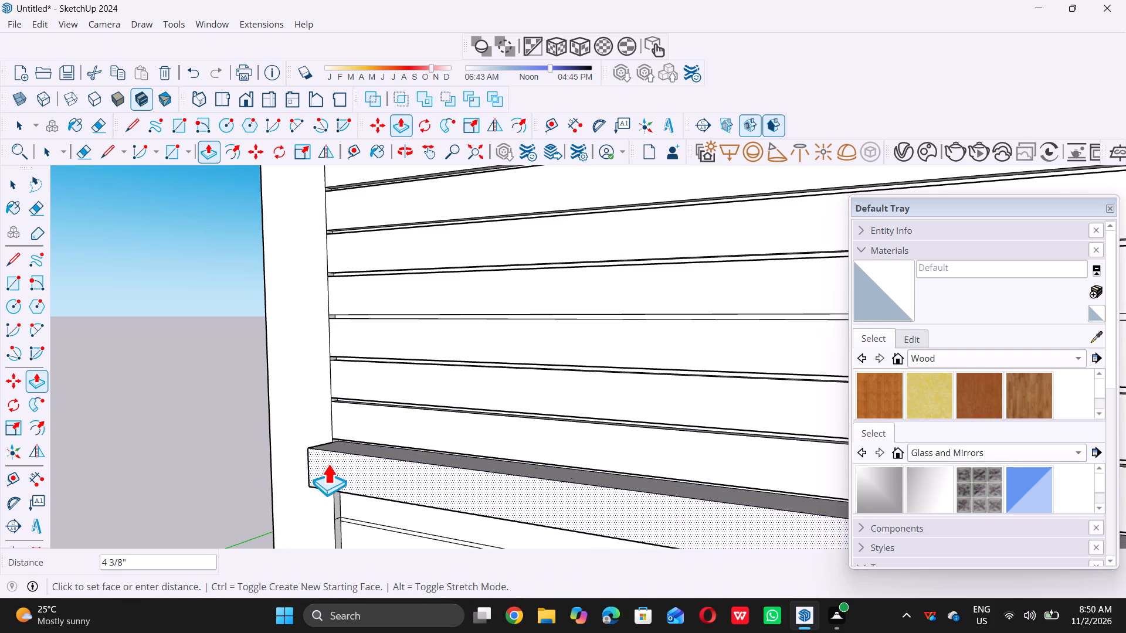
click(330, 428)
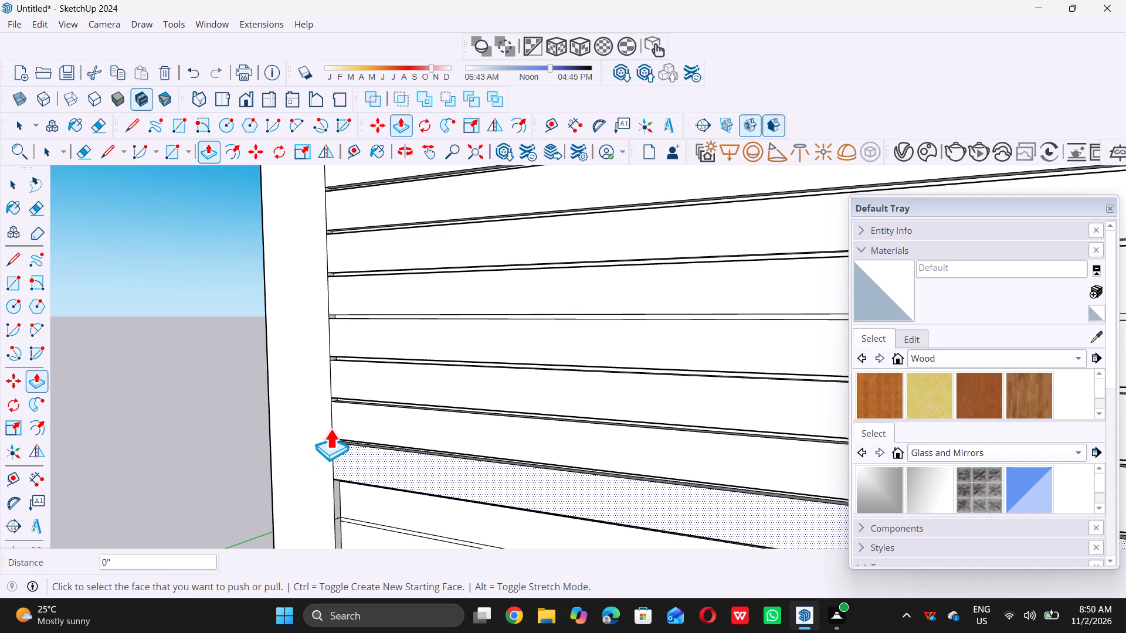
Push/Pull the ninth to thirteenth wide slat faces from the top of the left panel outward 1", flush with the end post.
scroll(406, 414, down, 20)
scroll(406, 414, down, 4)
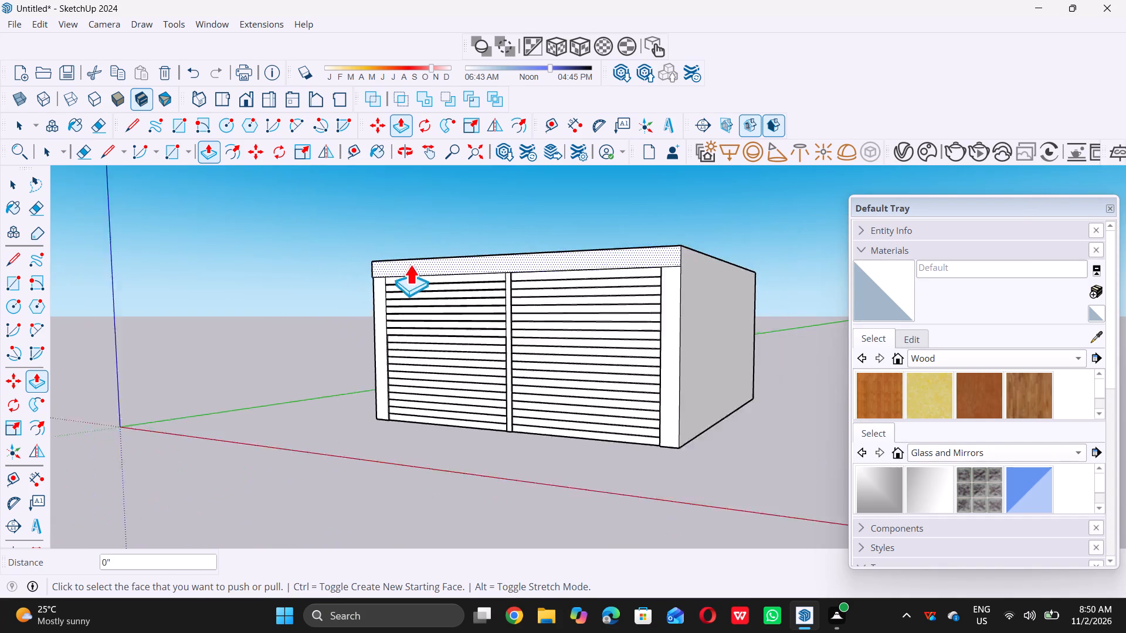
scroll(410, 264, down, 1)
scroll(405, 343, up, 12)
scroll(394, 287, up, 5)
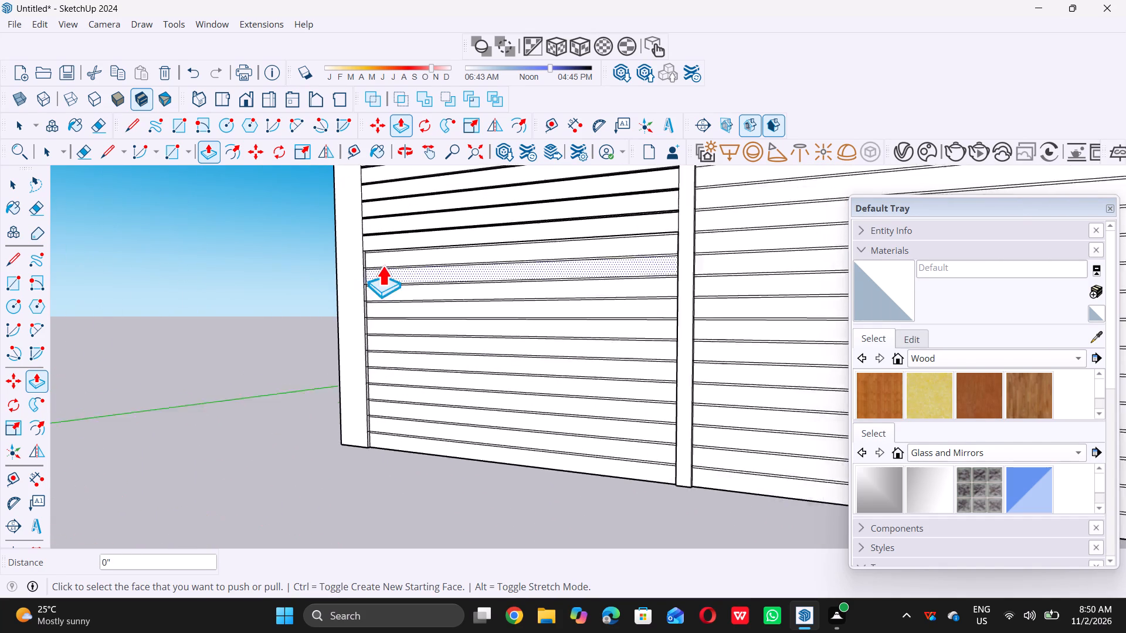
scroll(378, 241, up, 8)
click(378, 255)
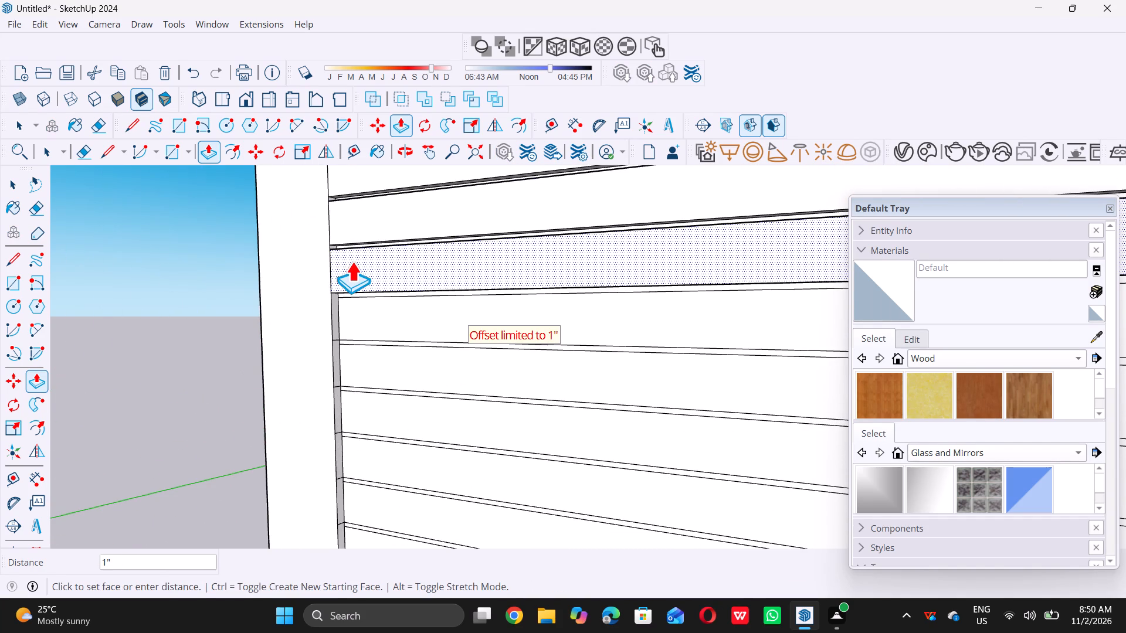
click(326, 263)
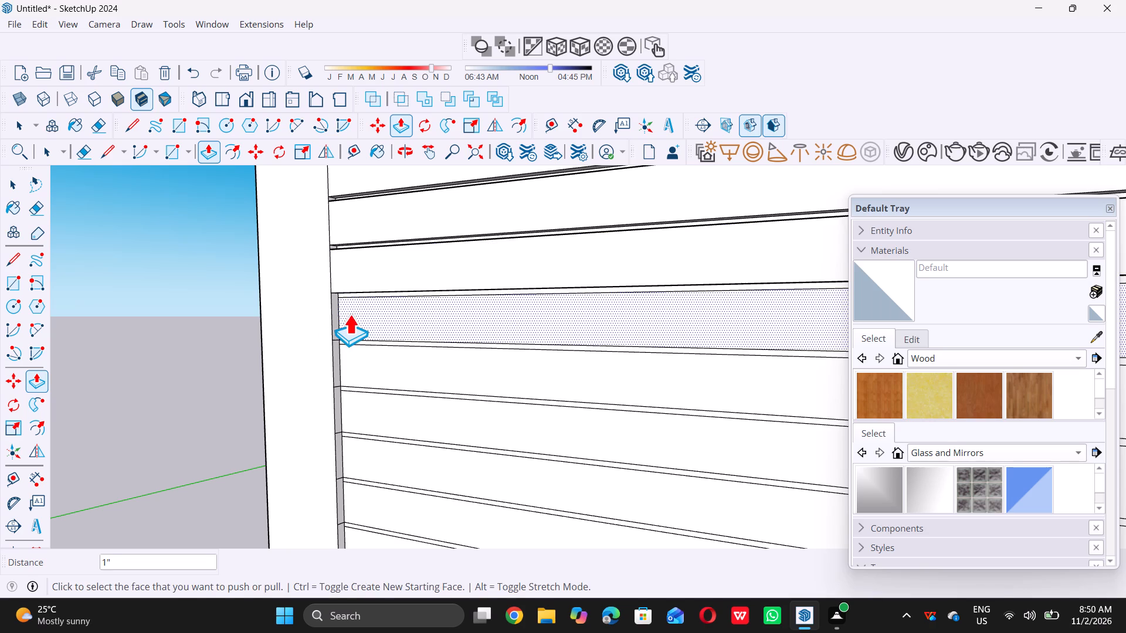
click(350, 314)
double_click(331, 319)
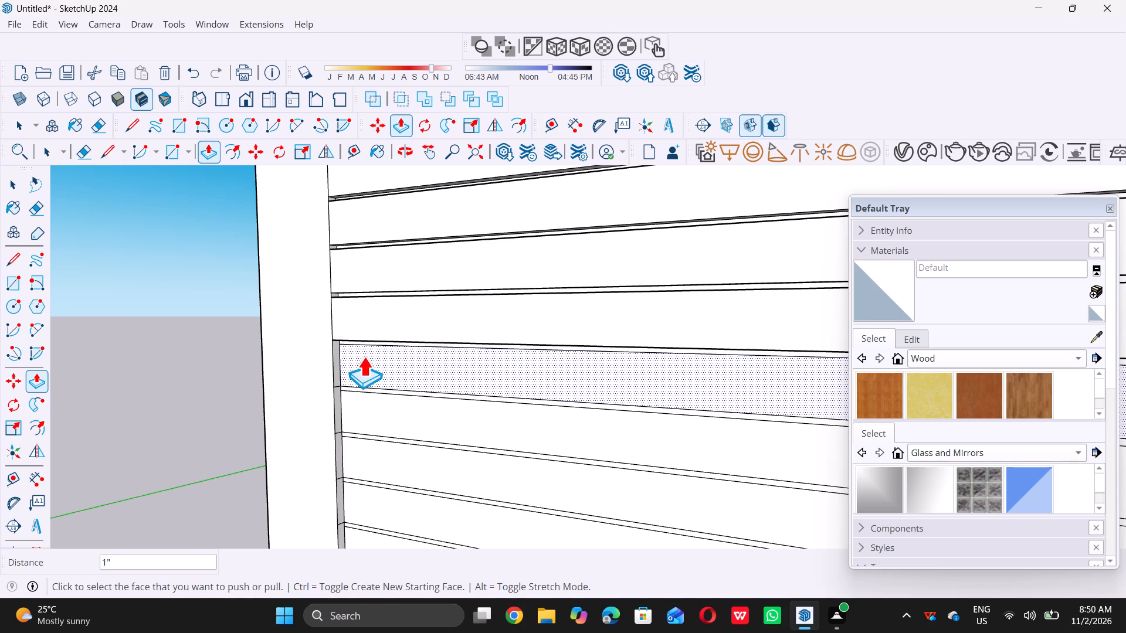
click(365, 356)
click(318, 365)
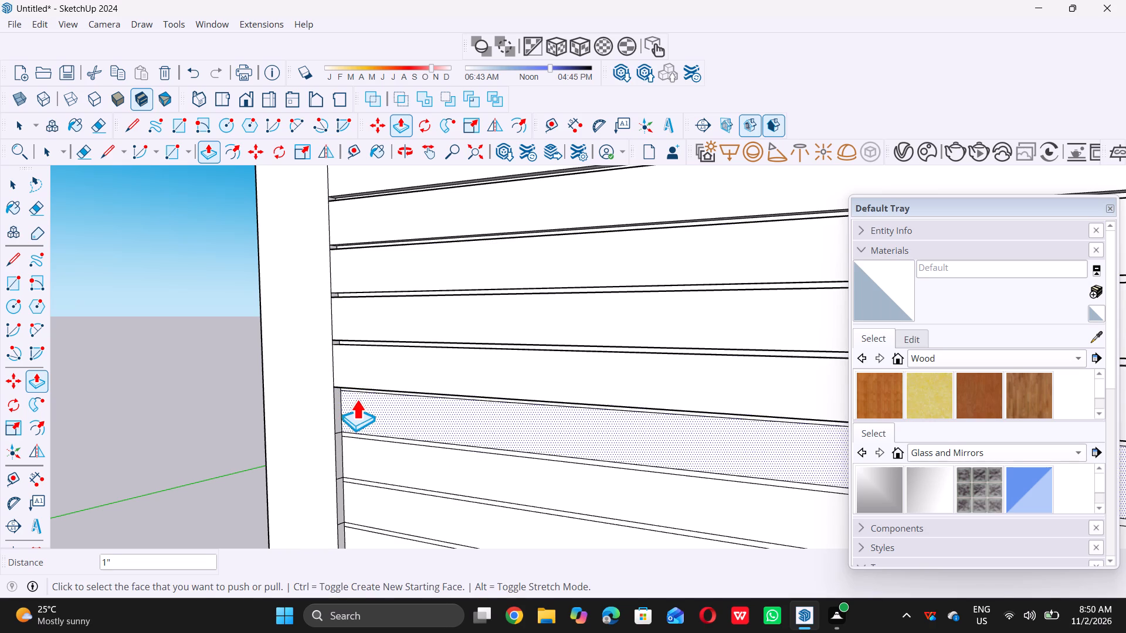
double_click(364, 401)
double_click(382, 452)
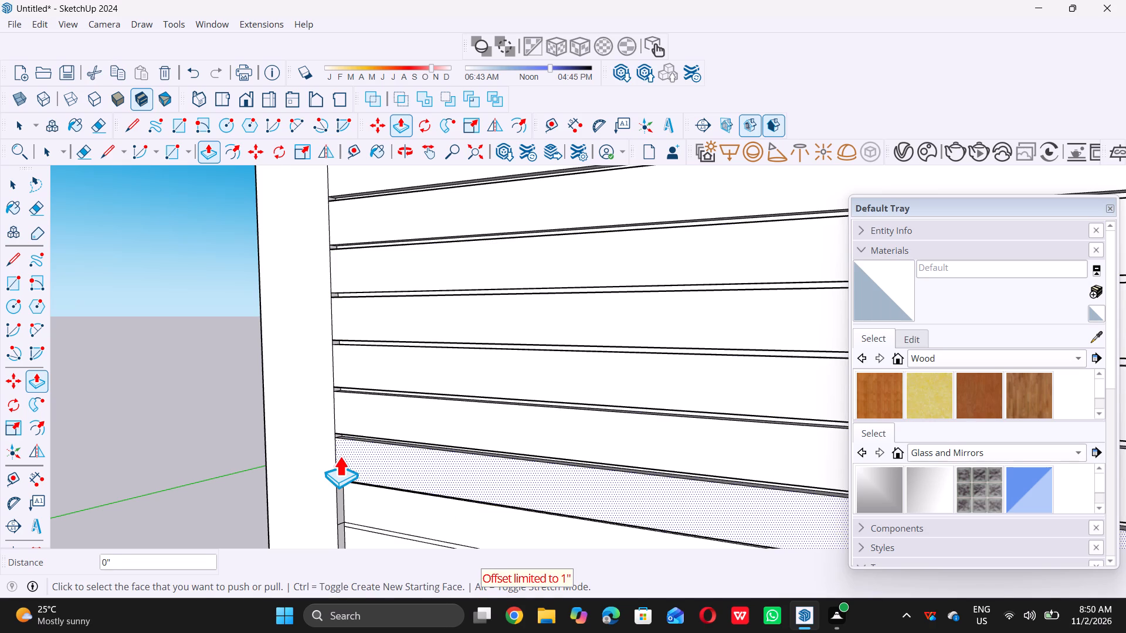
click(336, 458)
Push/Pull the fourteenth wide slat face from the top of the left panel outward 1", flush with the end post.
scroll(385, 298, down, 11)
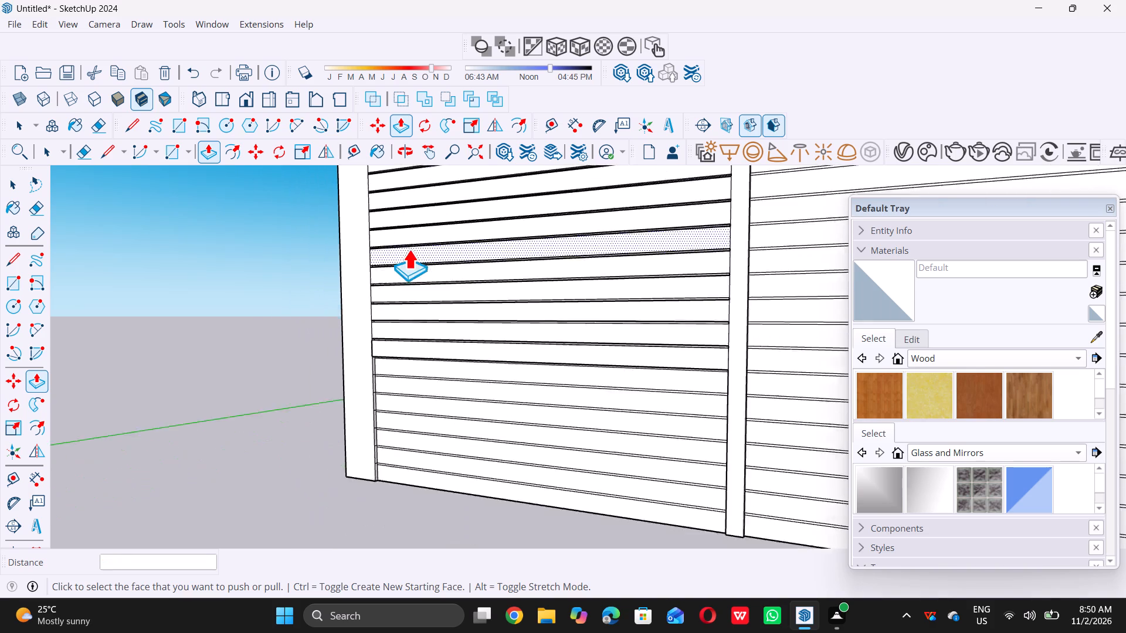
scroll(409, 249, down, 9)
scroll(408, 310, up, 17)
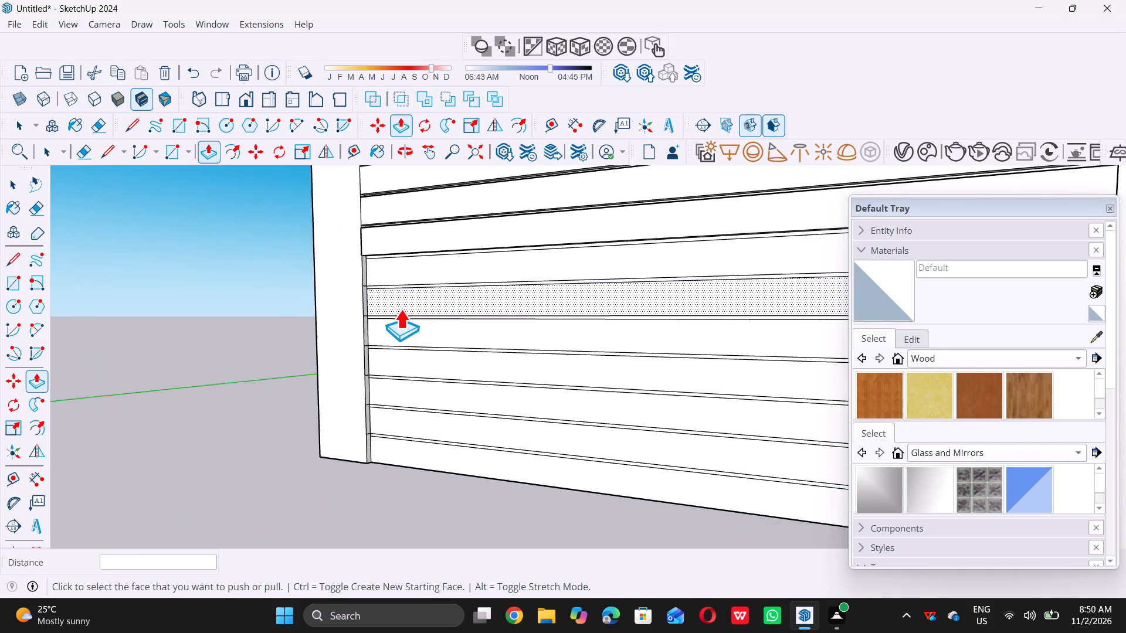
scroll(401, 309, up, 1)
click(410, 246)
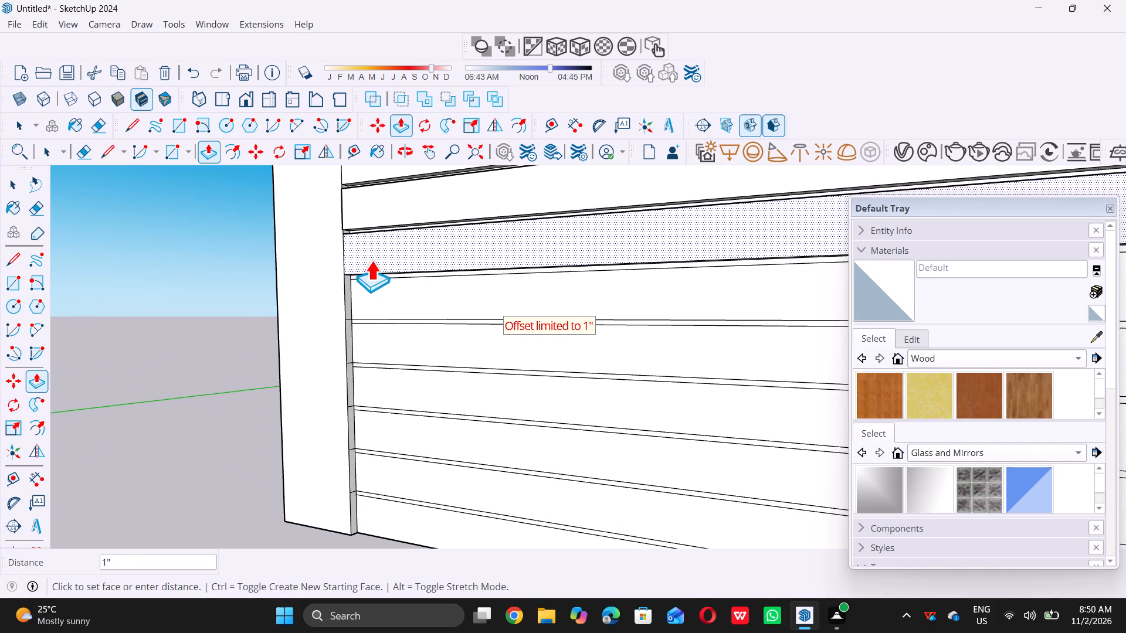
click(342, 258)
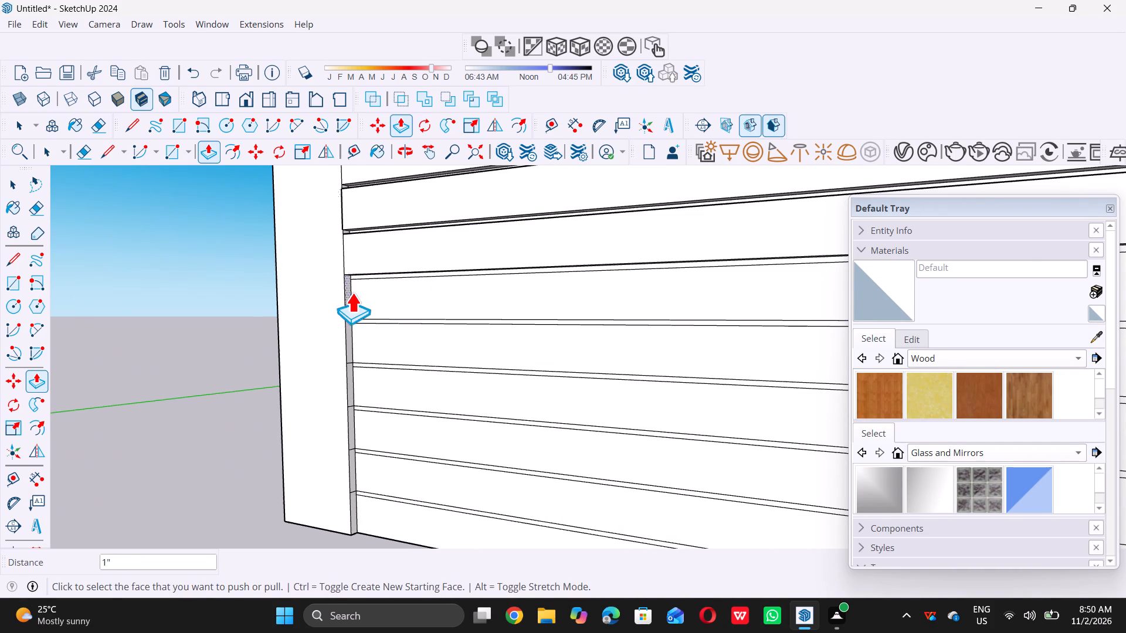
Push/Pull the six lowest wide slat faces of the left panel outward 1", flush with the end post.
double_click(368, 291)
click(385, 339)
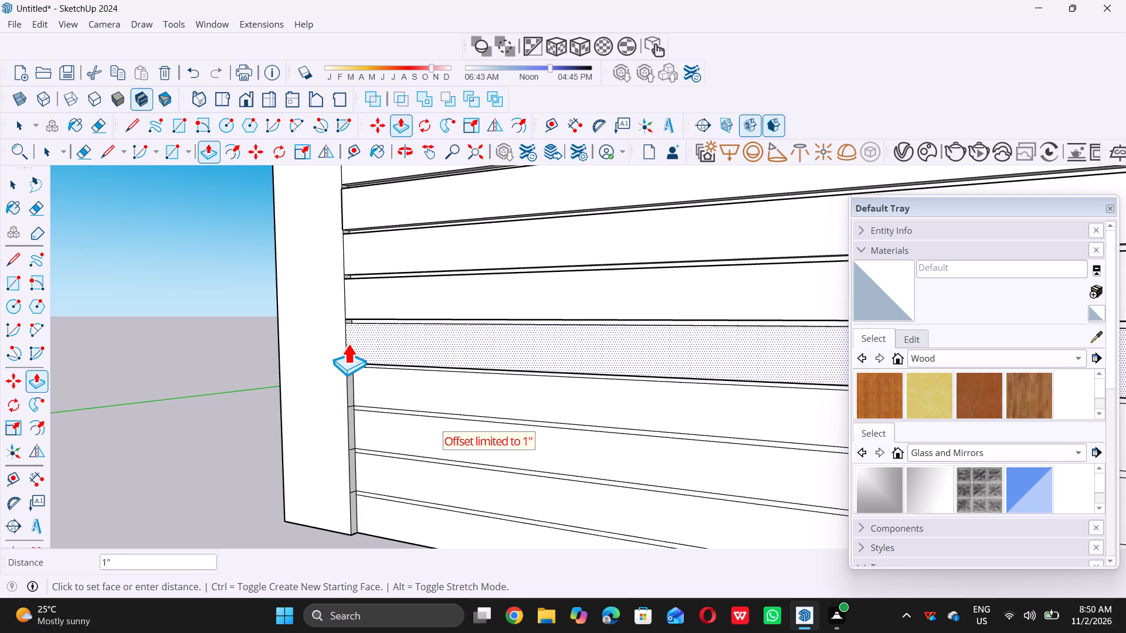
double_click(348, 343)
click(378, 386)
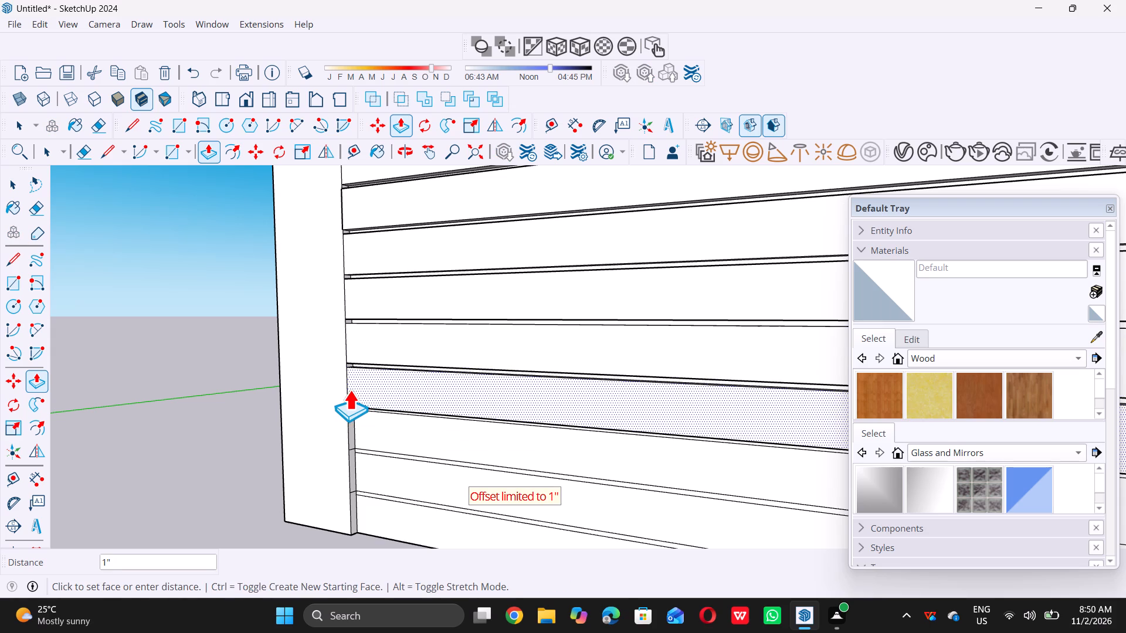
double_click(348, 390)
click(386, 430)
double_click(345, 432)
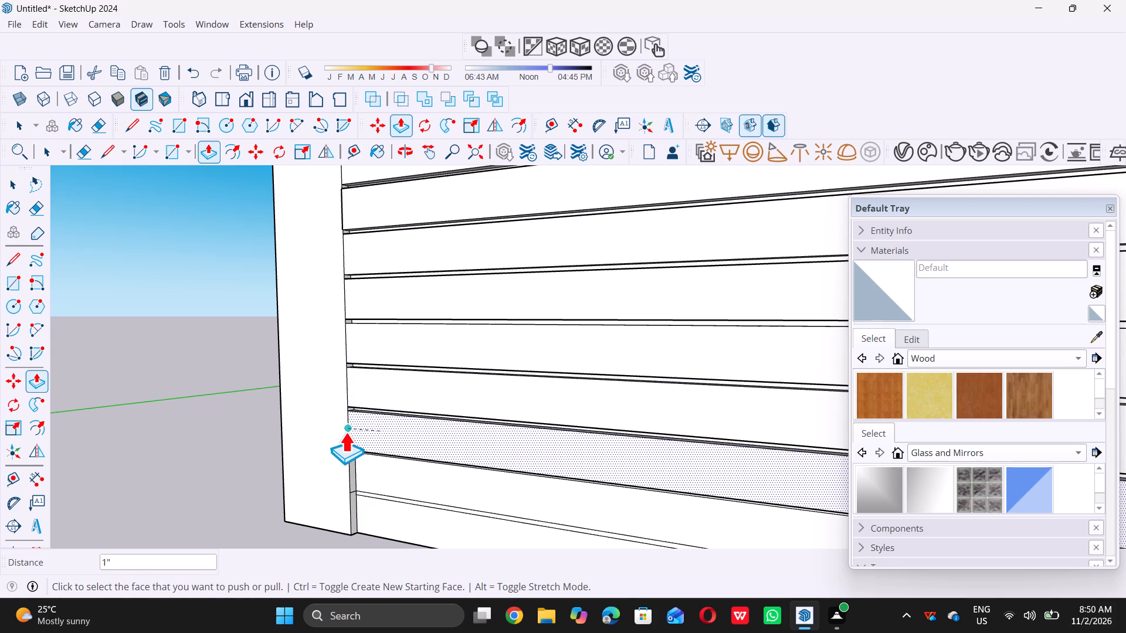
click(385, 477)
click(336, 479)
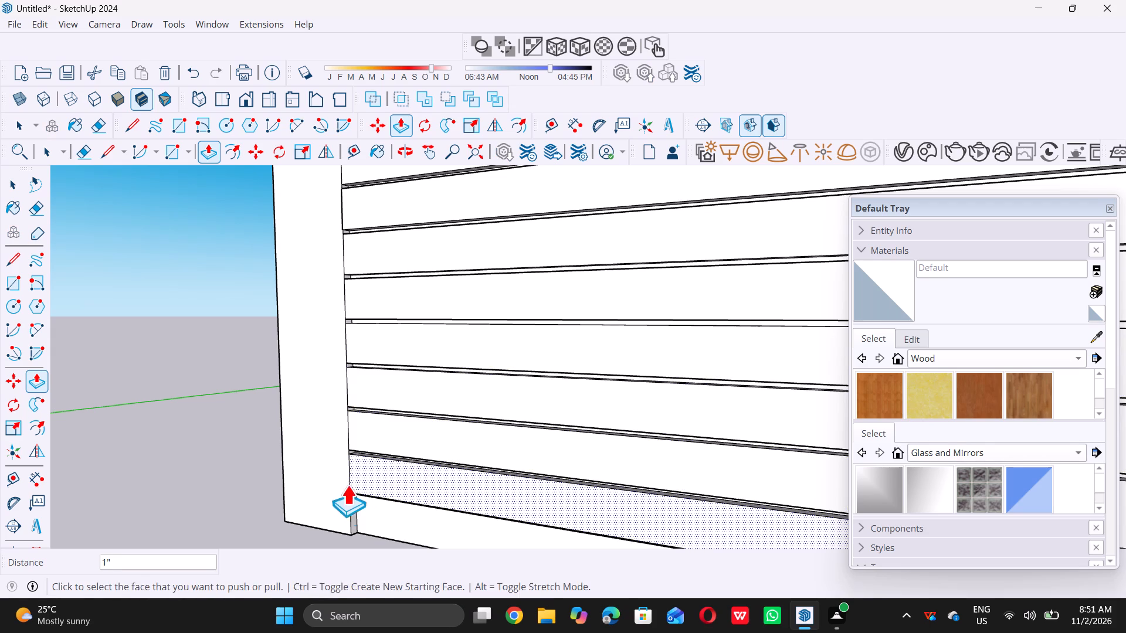
double_click(368, 508)
double_click(345, 511)
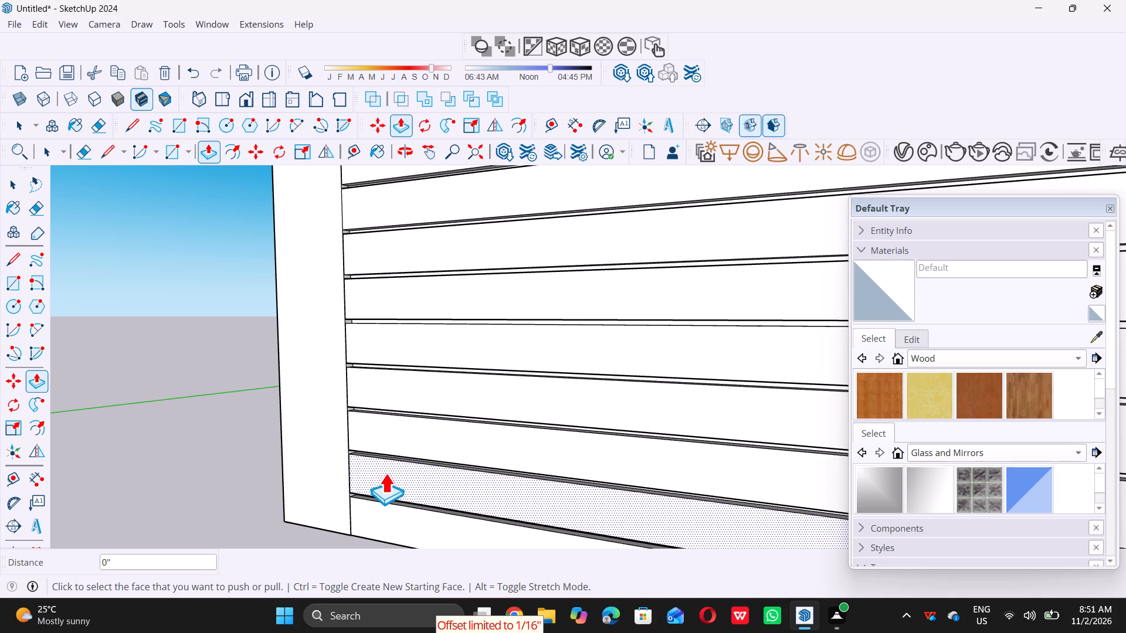
key(space)
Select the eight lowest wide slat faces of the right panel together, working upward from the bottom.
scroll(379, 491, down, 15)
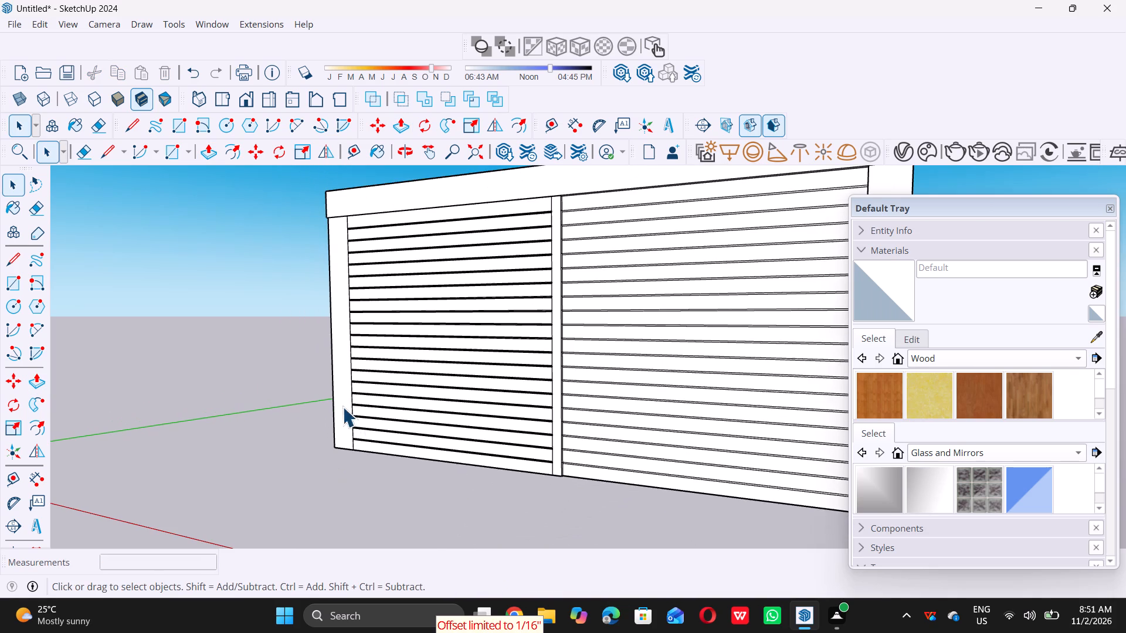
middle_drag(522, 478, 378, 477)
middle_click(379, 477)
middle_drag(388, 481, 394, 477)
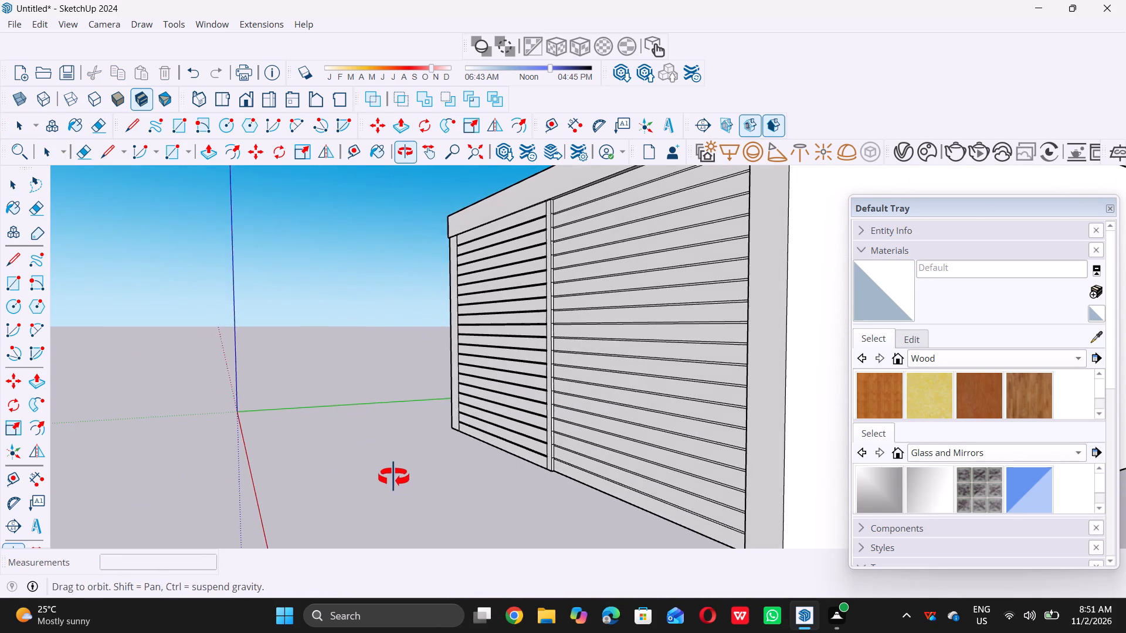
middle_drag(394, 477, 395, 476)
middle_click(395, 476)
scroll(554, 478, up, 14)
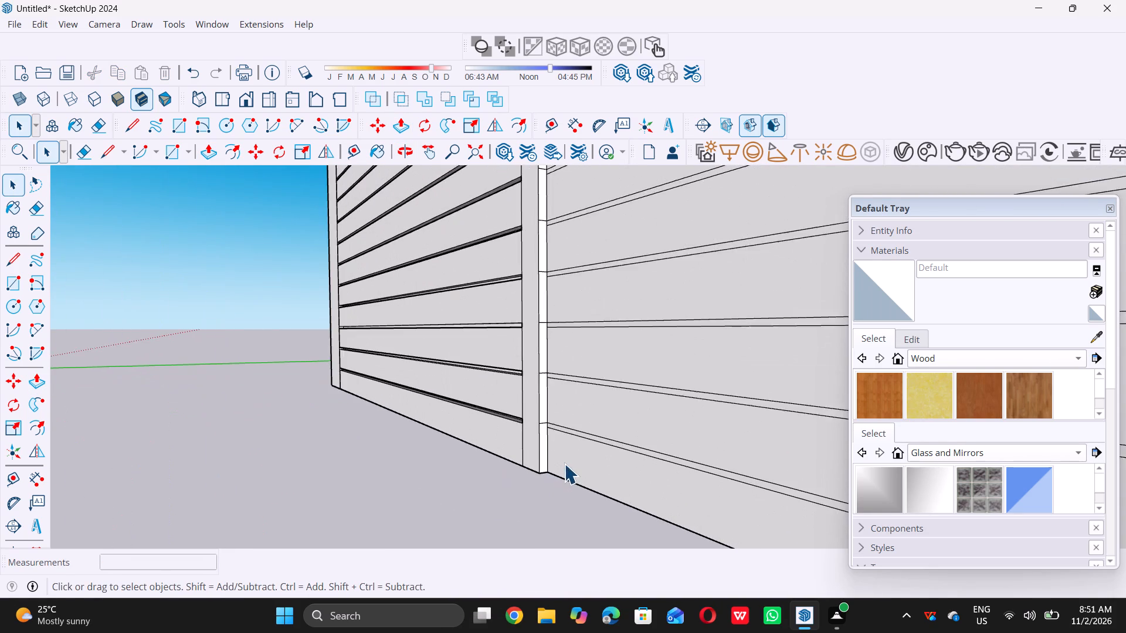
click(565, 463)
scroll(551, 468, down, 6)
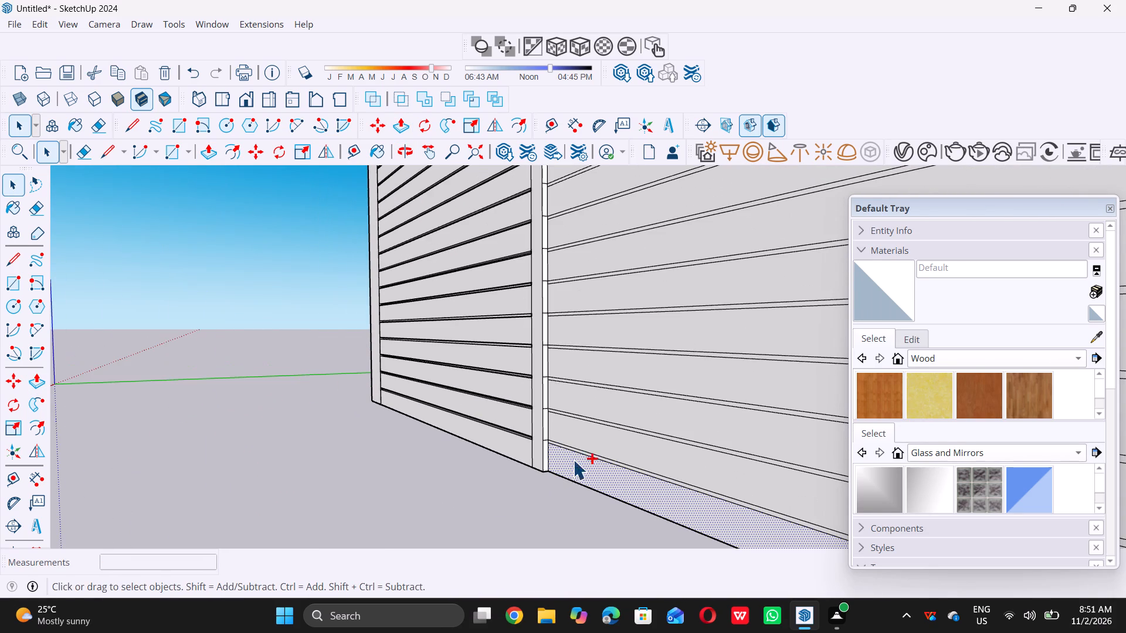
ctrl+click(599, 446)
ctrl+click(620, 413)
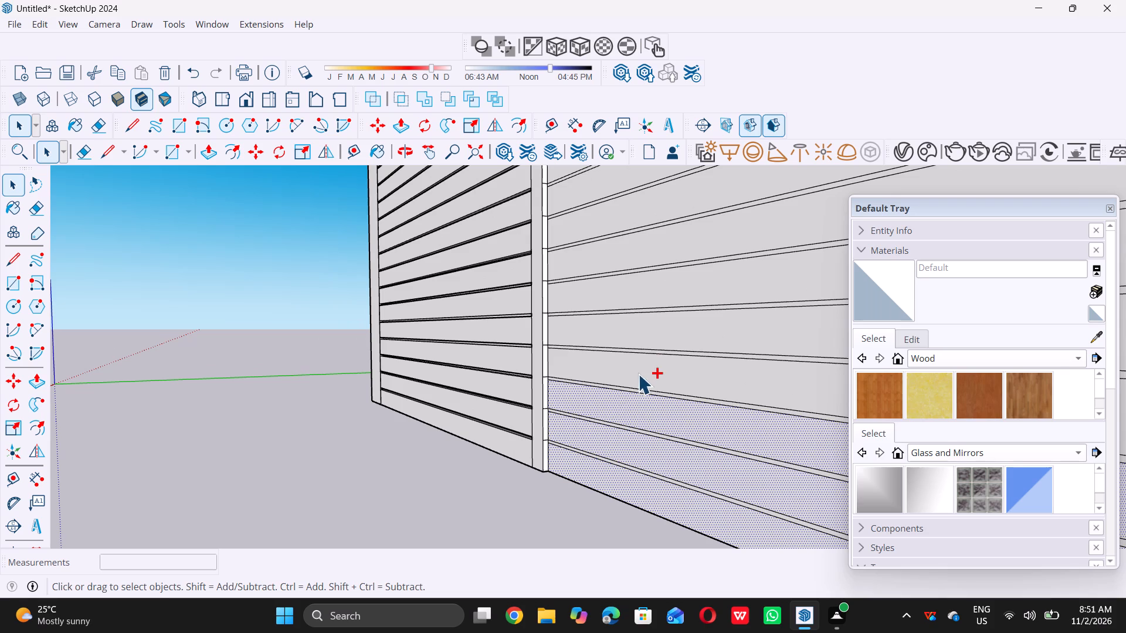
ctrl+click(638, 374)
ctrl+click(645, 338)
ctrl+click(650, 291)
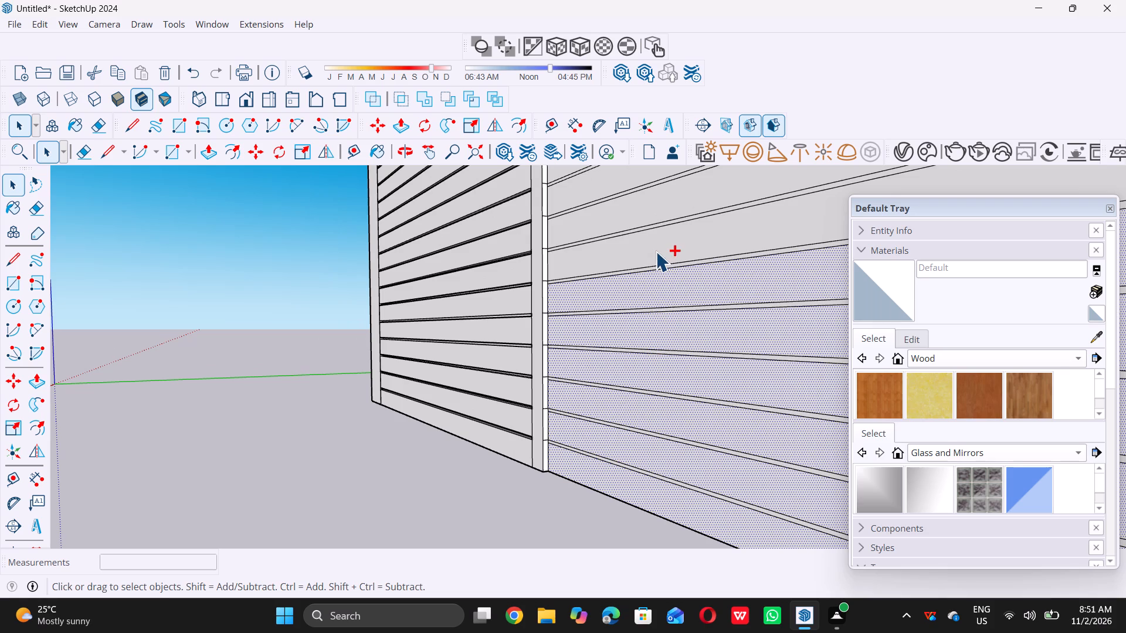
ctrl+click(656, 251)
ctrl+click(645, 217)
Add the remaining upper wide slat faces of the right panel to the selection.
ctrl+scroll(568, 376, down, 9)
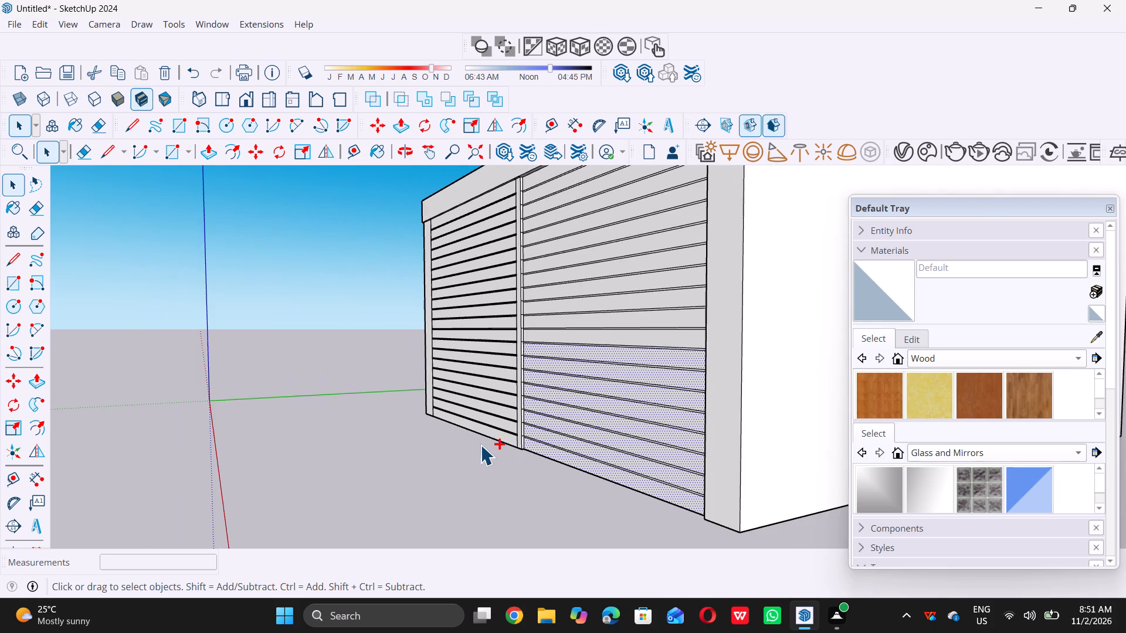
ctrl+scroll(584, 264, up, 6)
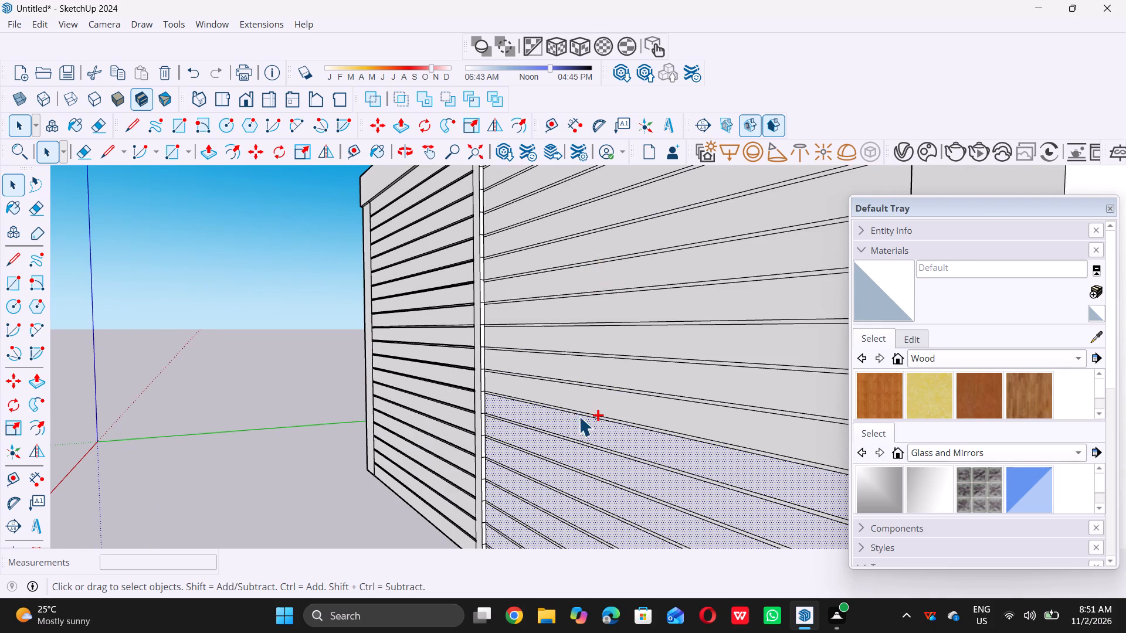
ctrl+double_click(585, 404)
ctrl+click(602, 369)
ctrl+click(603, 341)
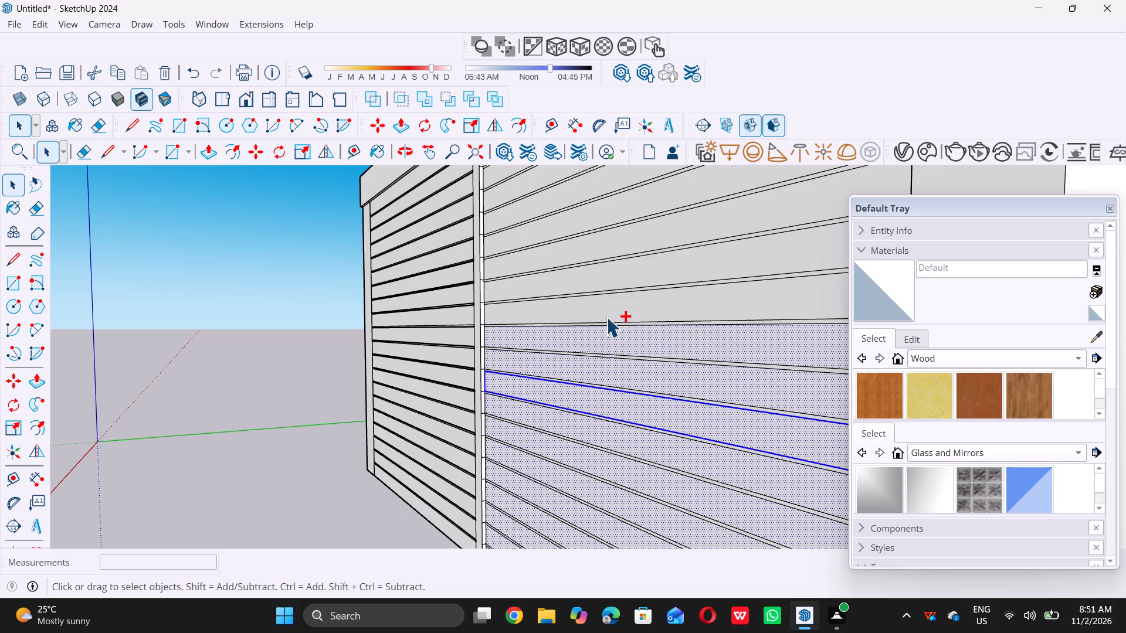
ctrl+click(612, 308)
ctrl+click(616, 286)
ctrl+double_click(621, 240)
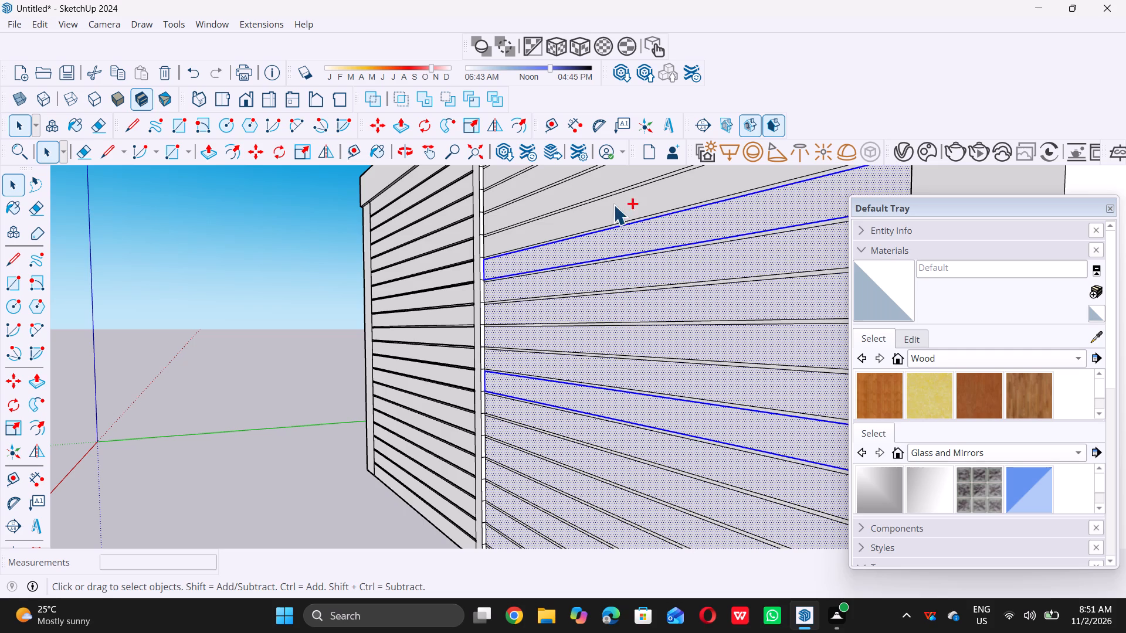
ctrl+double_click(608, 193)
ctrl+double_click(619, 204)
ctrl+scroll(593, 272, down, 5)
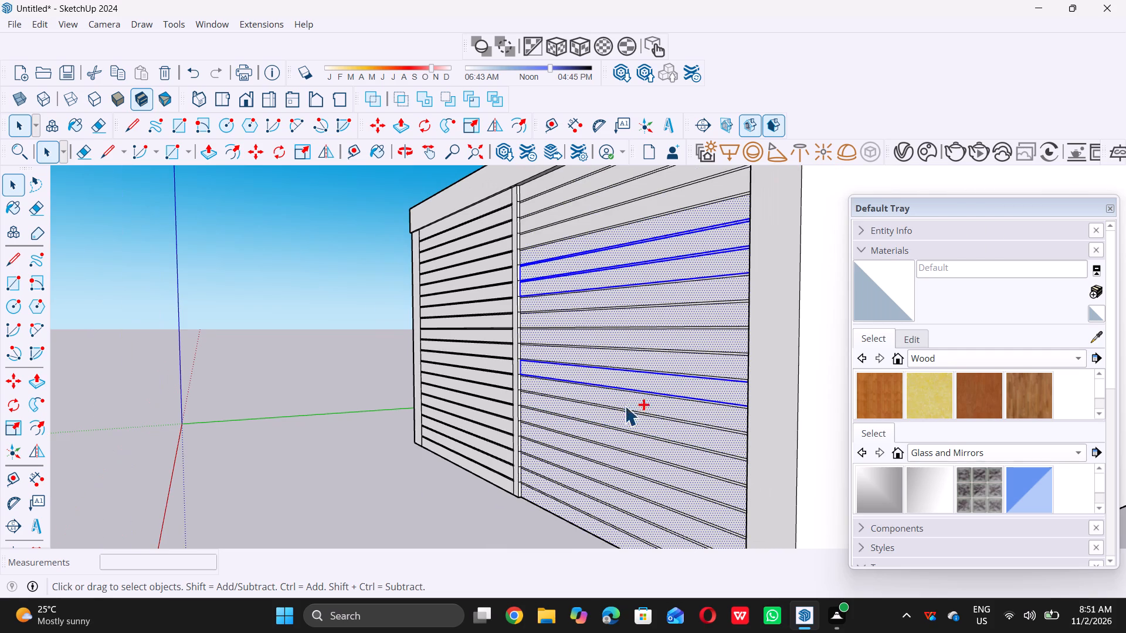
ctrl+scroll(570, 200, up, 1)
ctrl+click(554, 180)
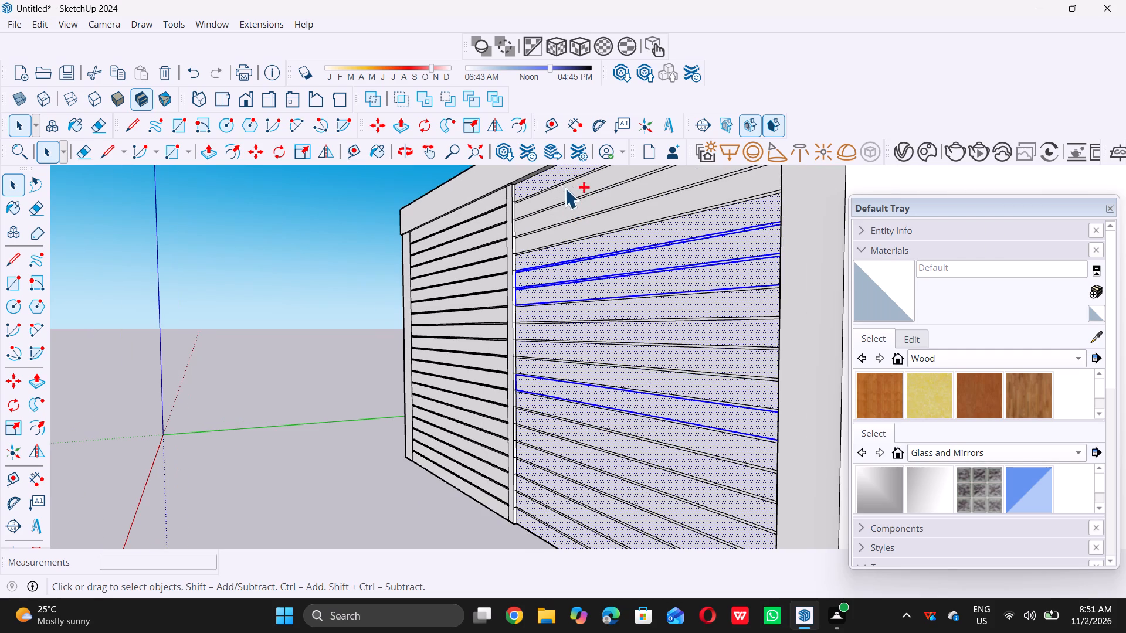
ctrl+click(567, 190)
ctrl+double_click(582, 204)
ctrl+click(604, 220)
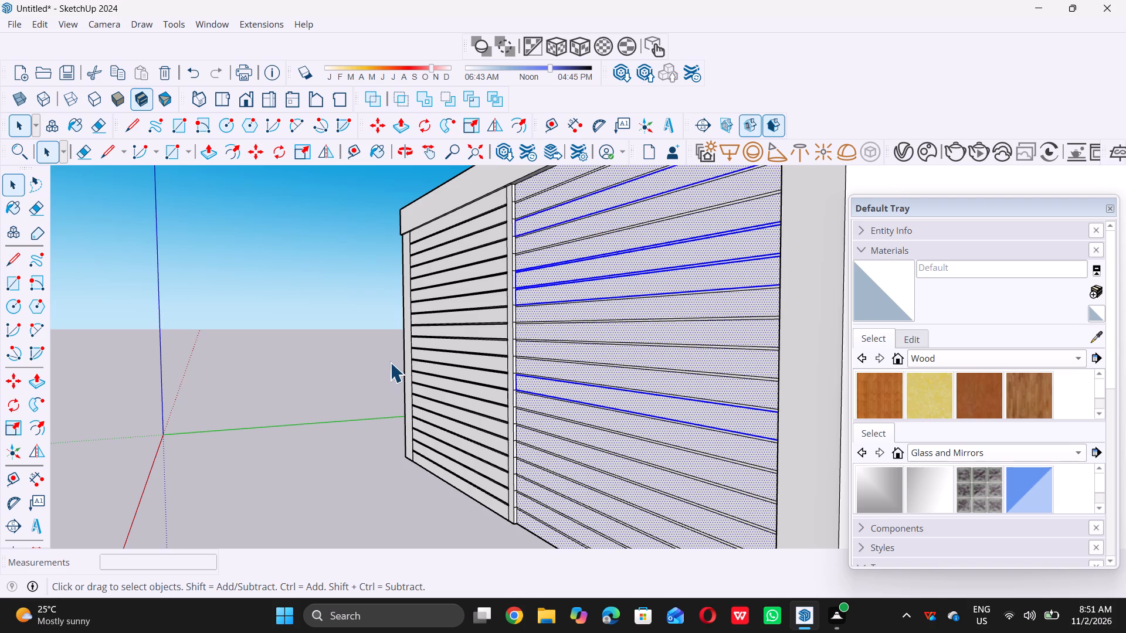
Push/Pull the two lowest wide slat faces of the right panel outward 1", flush with the middle post, undoing any stray change to the post.
key(p)
scroll(527, 521, up, 5)
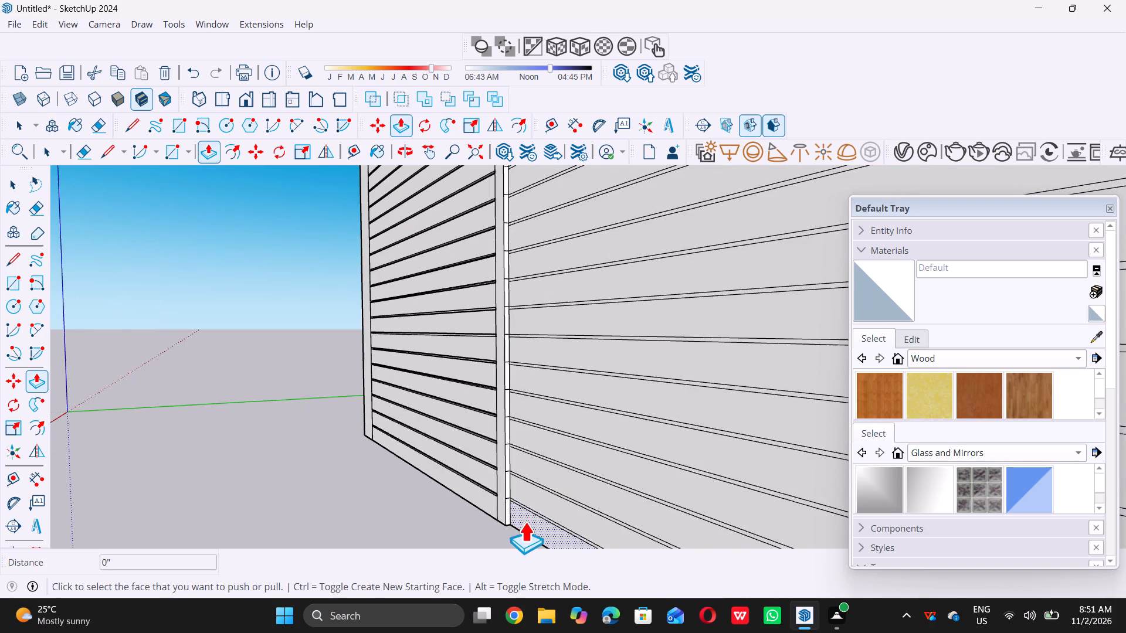
scroll(518, 520, up, 5)
double_click(515, 513)
click(552, 474)
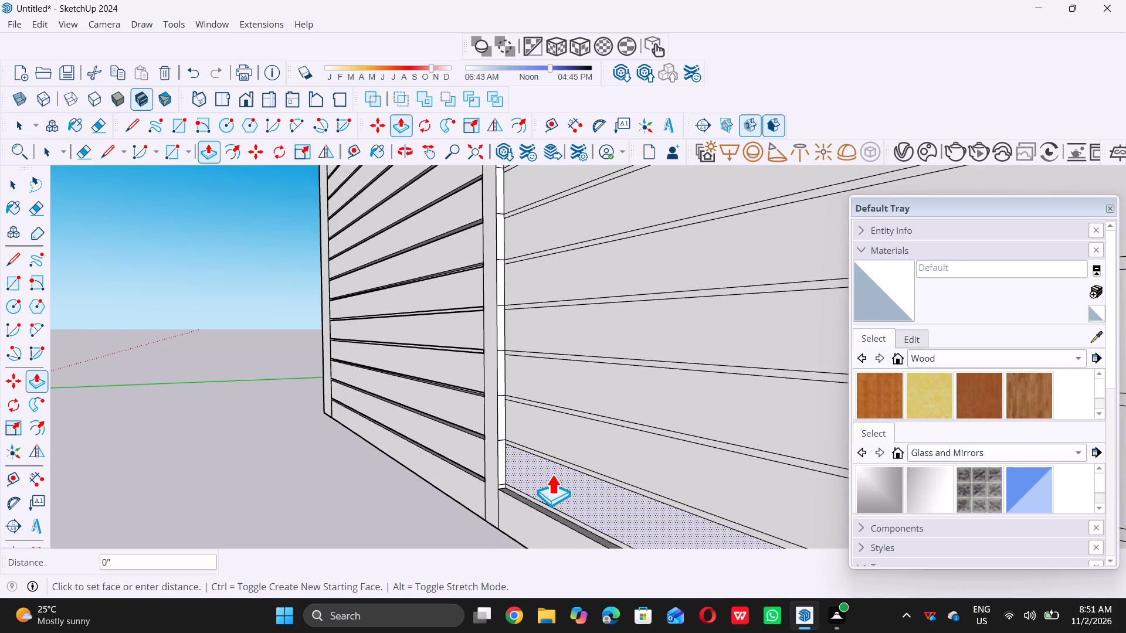
triple_click(494, 454)
click(552, 428)
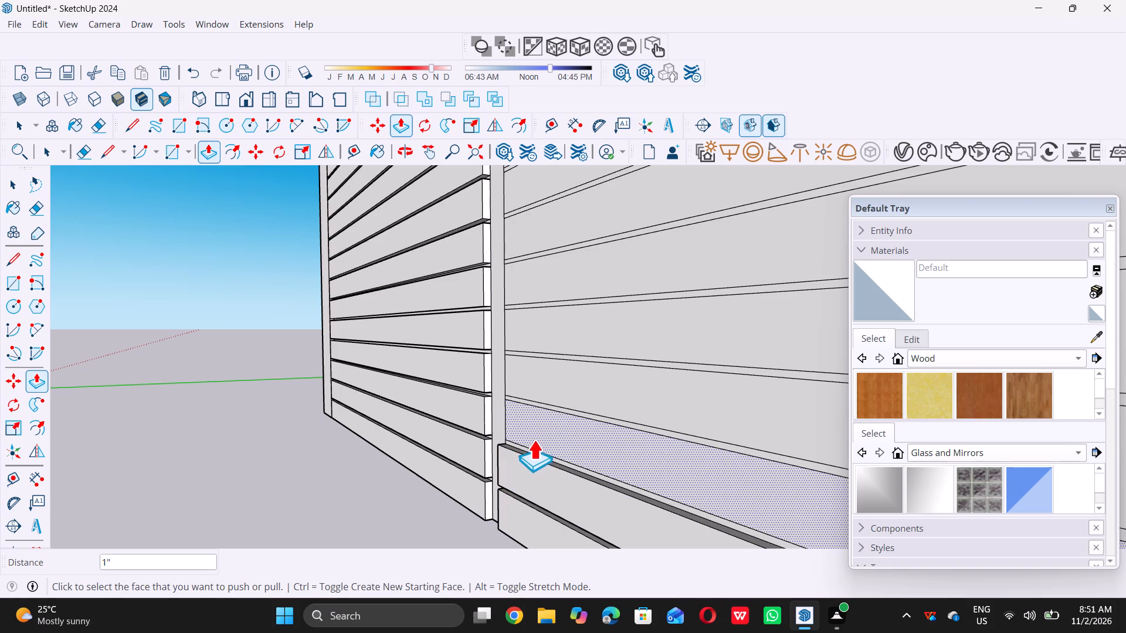
key(space)
key(ctrl+z)
Push/Pull the third to fifth wide slat faces from the bottom of the right panel outward about 1", flush with the middle post.
scroll(538, 443, down, 10)
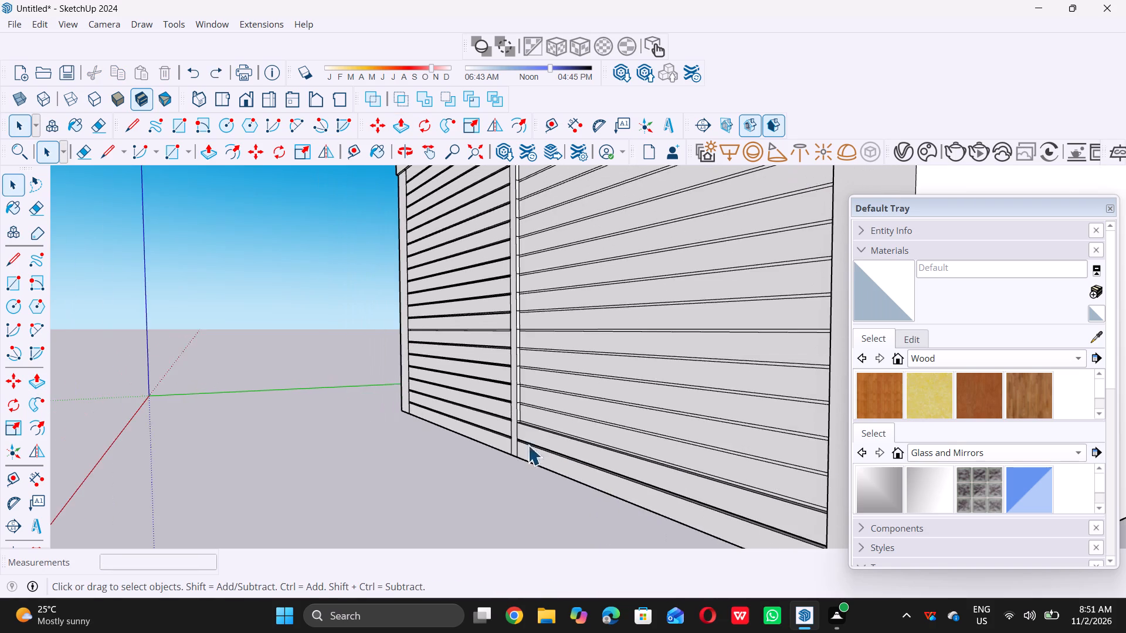
middle_drag(524, 468, 575, 514)
scroll(568, 482, up, 5)
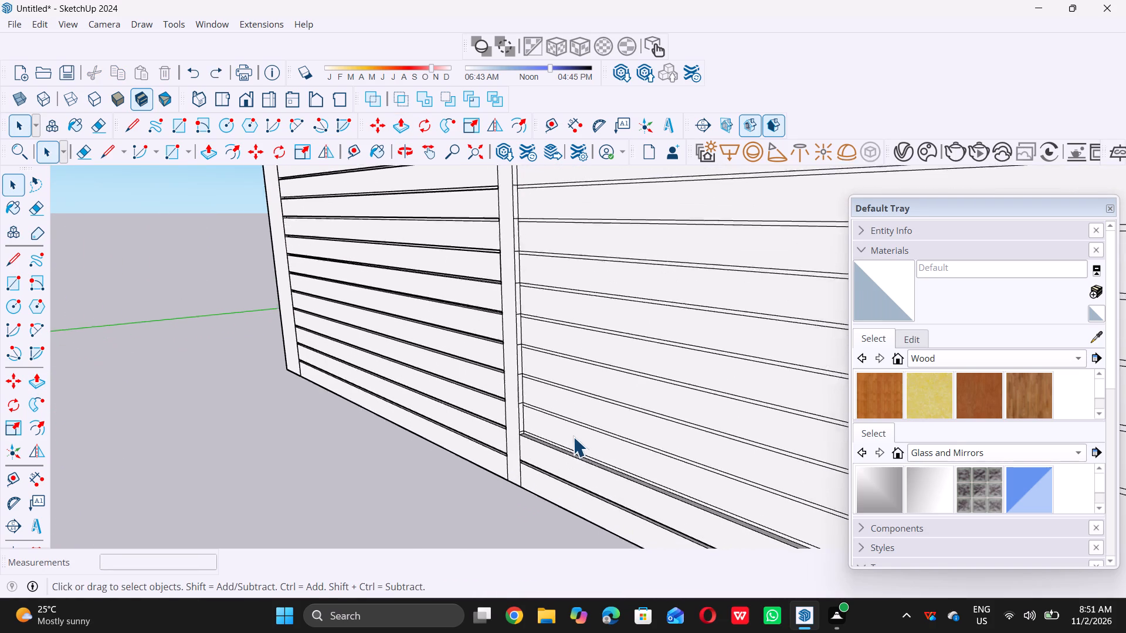
scroll(573, 437, up, 3)
key(p)
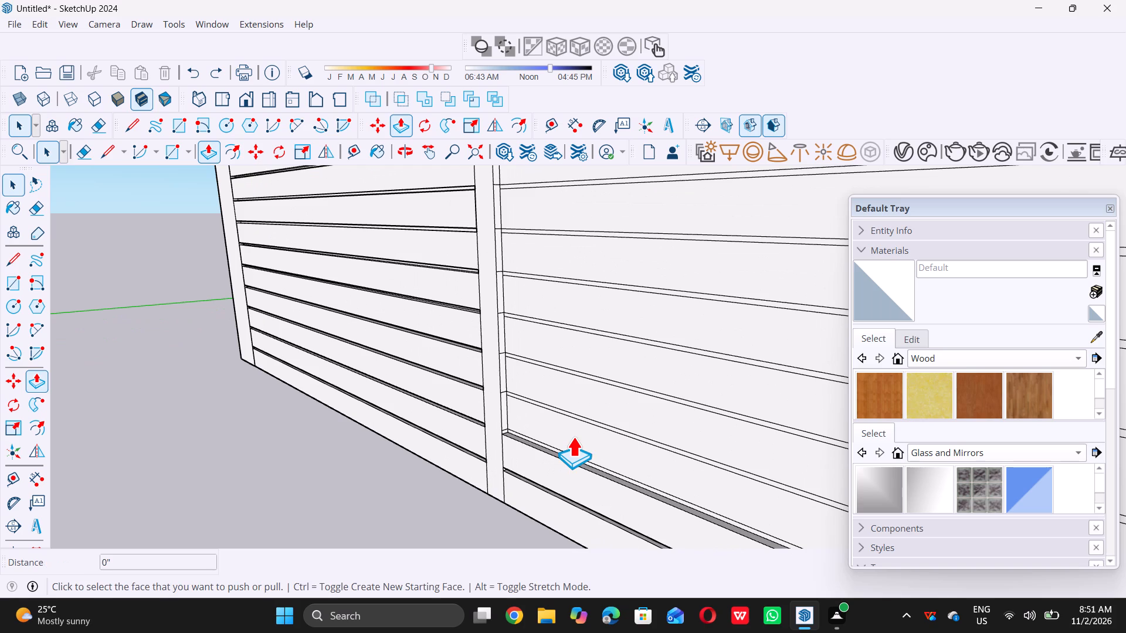
click(577, 430)
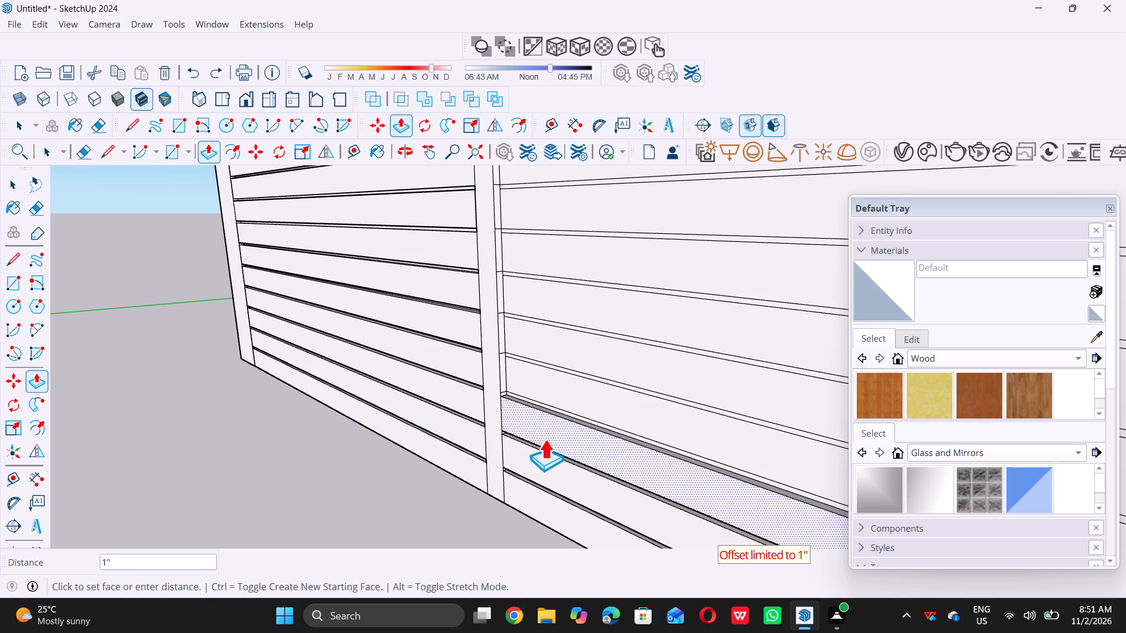
click(497, 401)
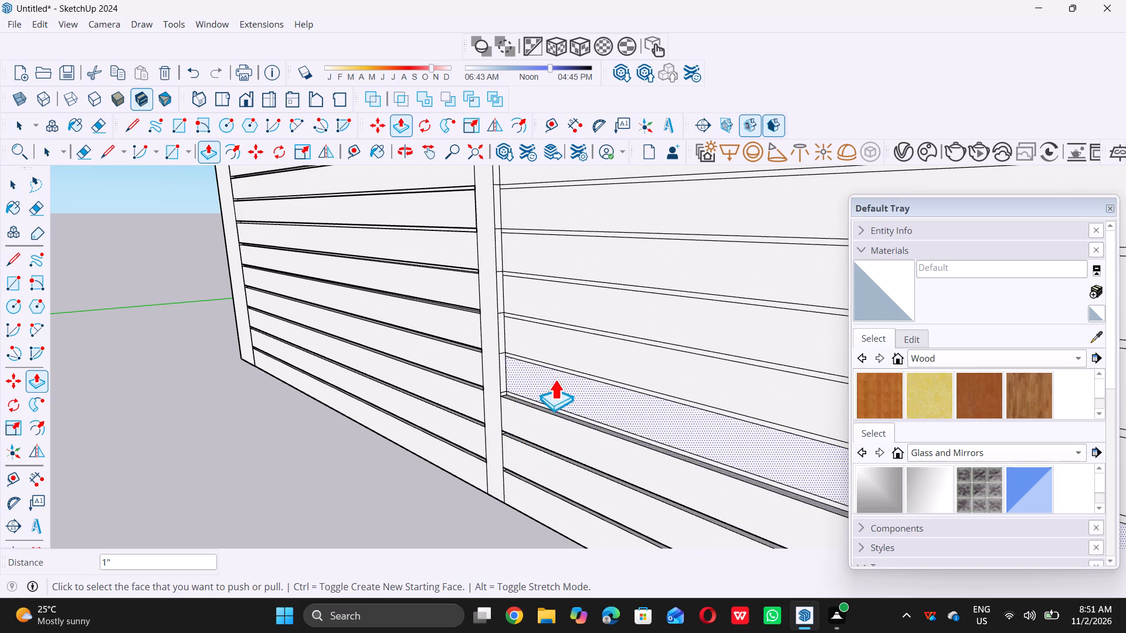
double_click(556, 378)
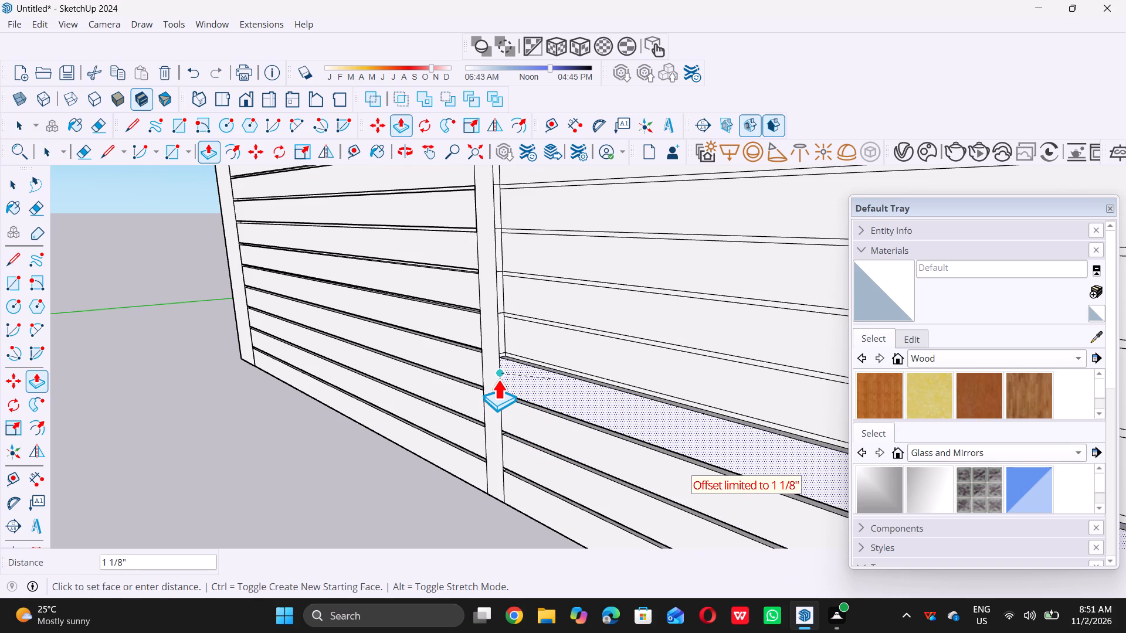
triple_click(498, 379)
key(space)
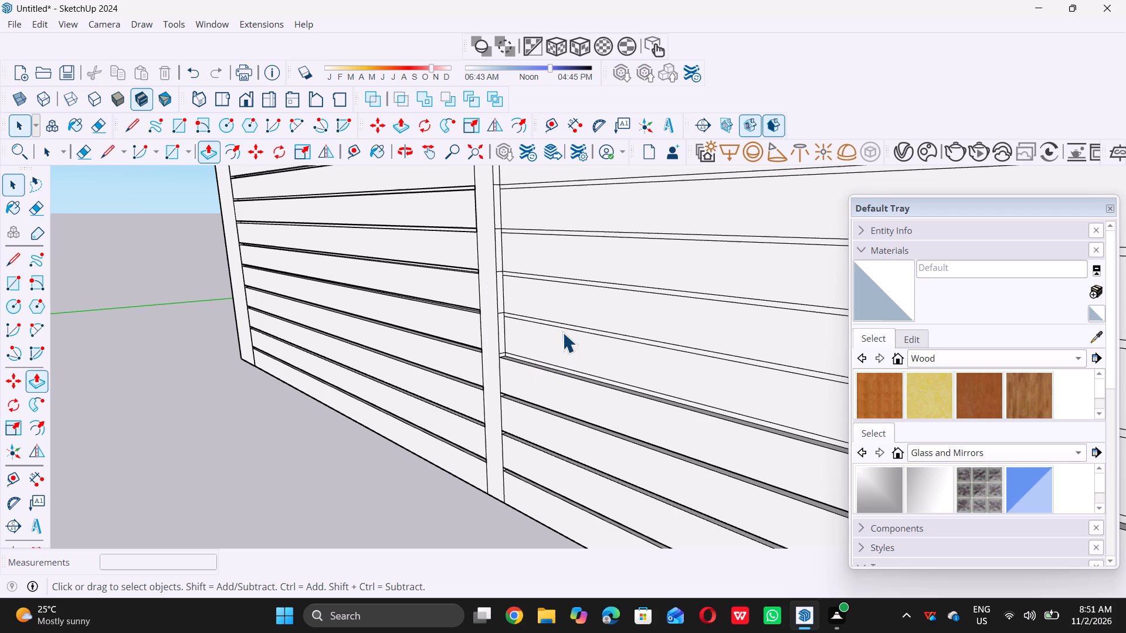
double_click(555, 353)
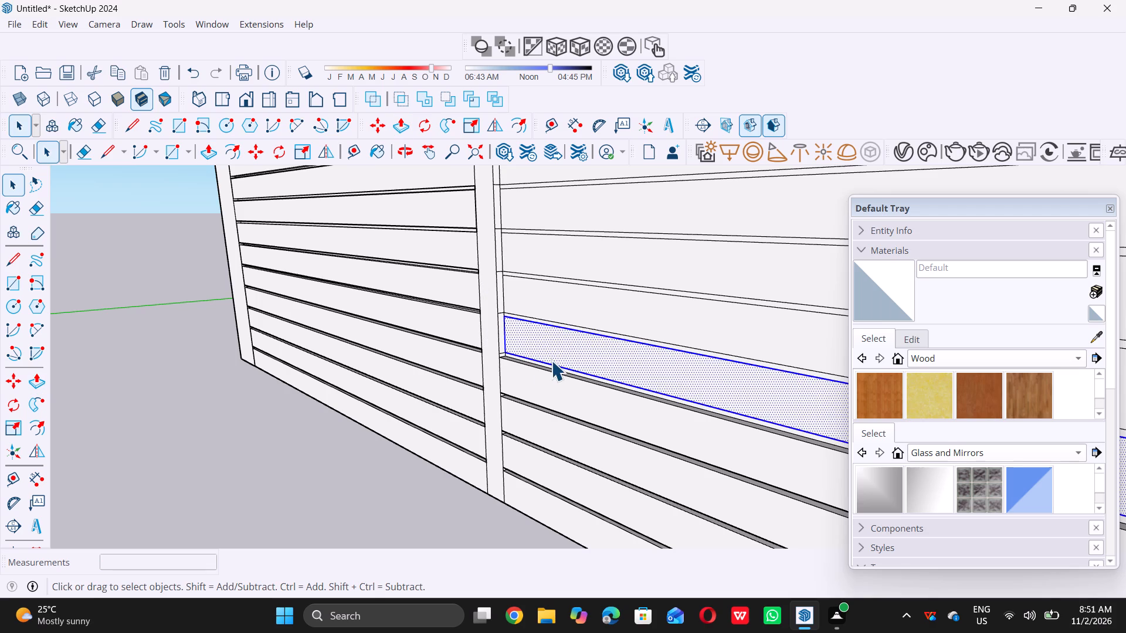
key(p)
click(554, 348)
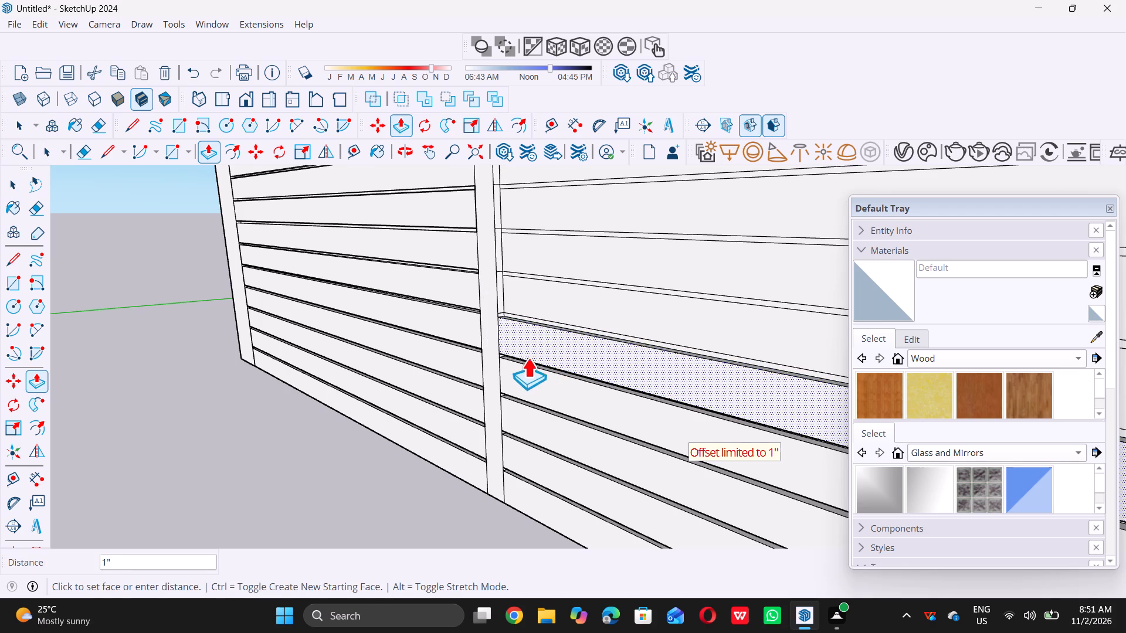
click(501, 343)
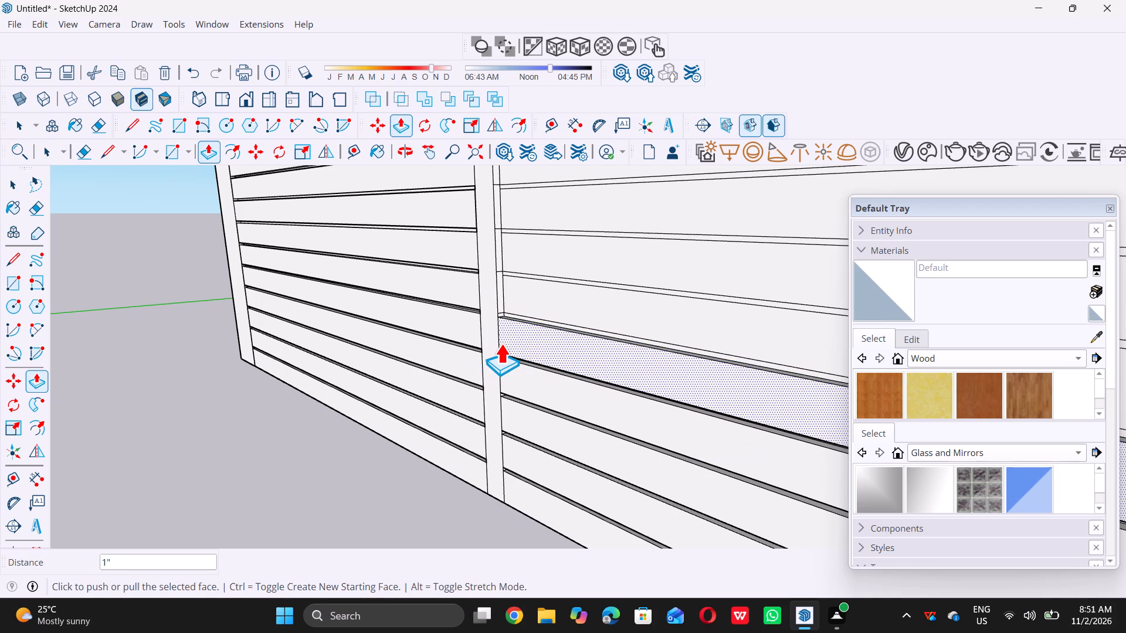
key(space)
Examine the room's whole slatted front and the lower slats of the right panel beside the middle post.
scroll(510, 356, down, 17)
middle_drag(530, 404, 540, 417)
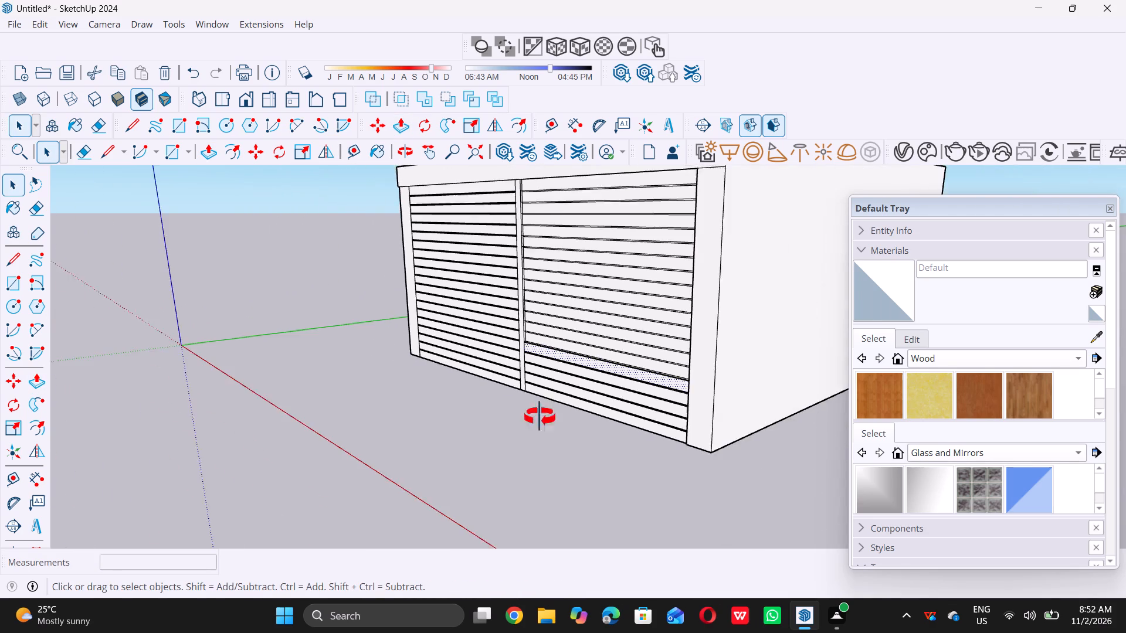
middle_drag(540, 417, 571, 456)
middle_click(571, 456)
scroll(571, 456, up, 1)
scroll(571, 472, down, 10)
middle_drag(581, 505, 604, 475)
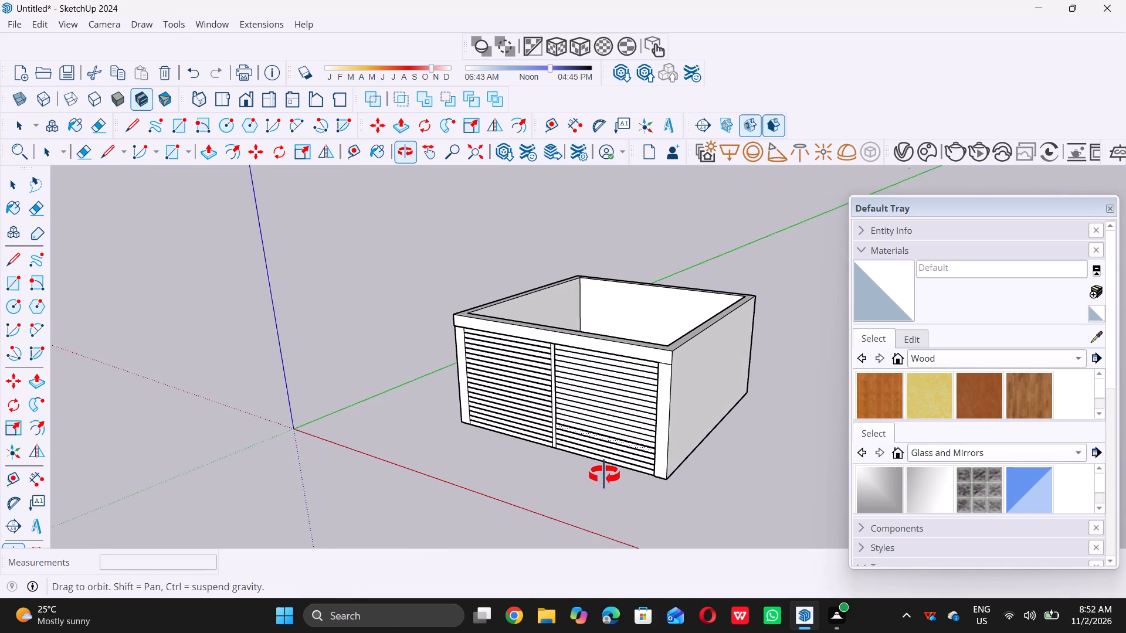
middle_drag(604, 475, 625, 470)
middle_click(625, 470)
scroll(591, 435, up, 9)
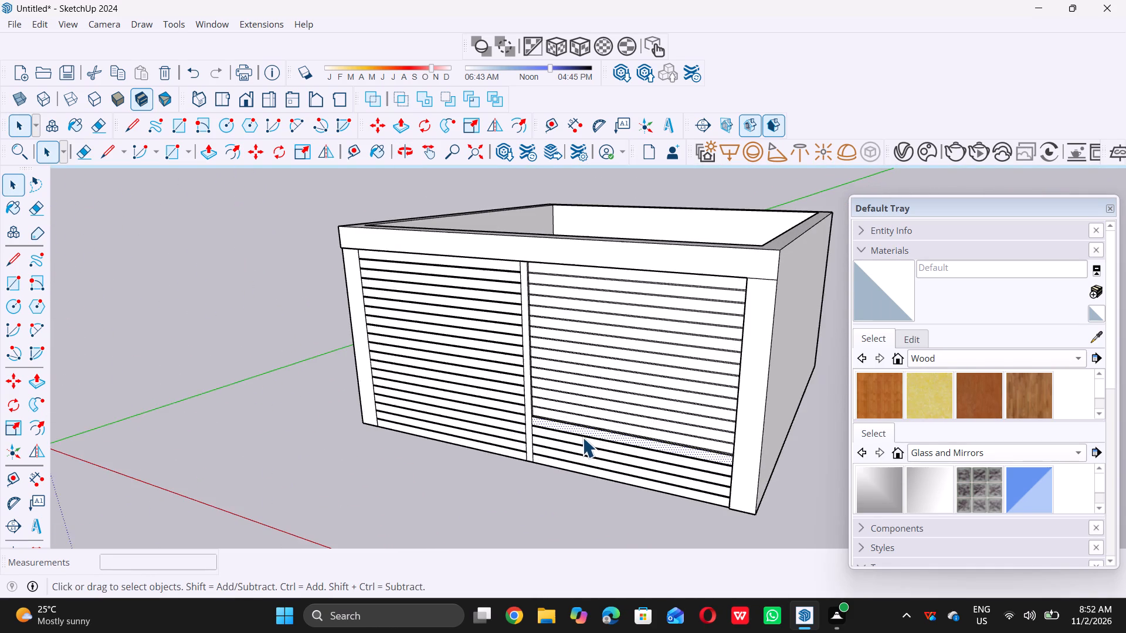
scroll(582, 437, up, 2)
scroll(535, 398, up, 5)
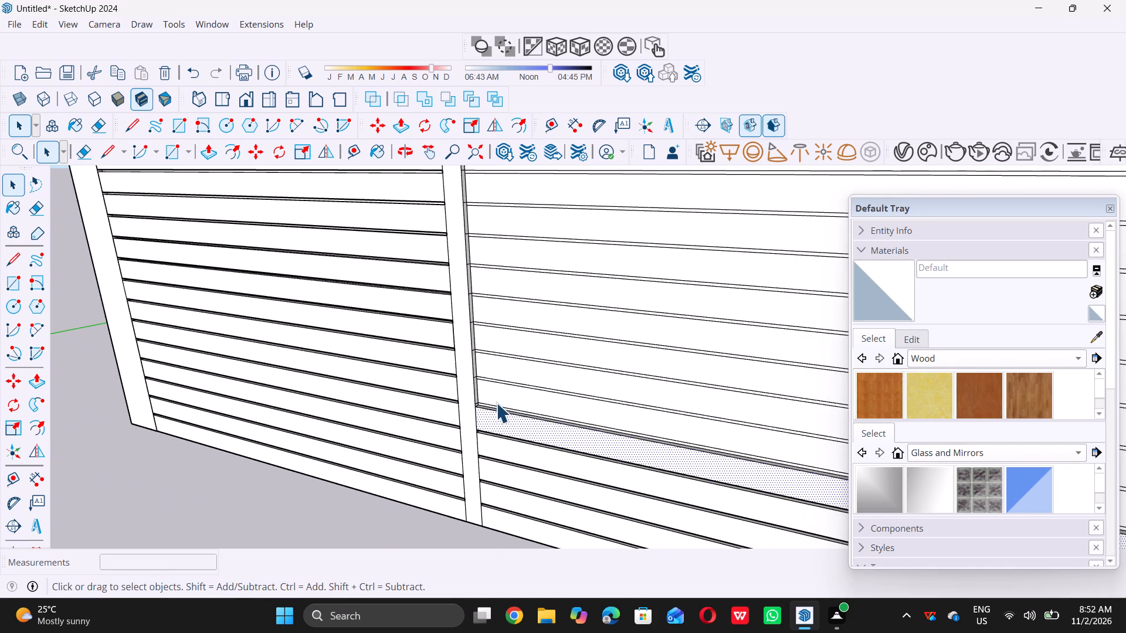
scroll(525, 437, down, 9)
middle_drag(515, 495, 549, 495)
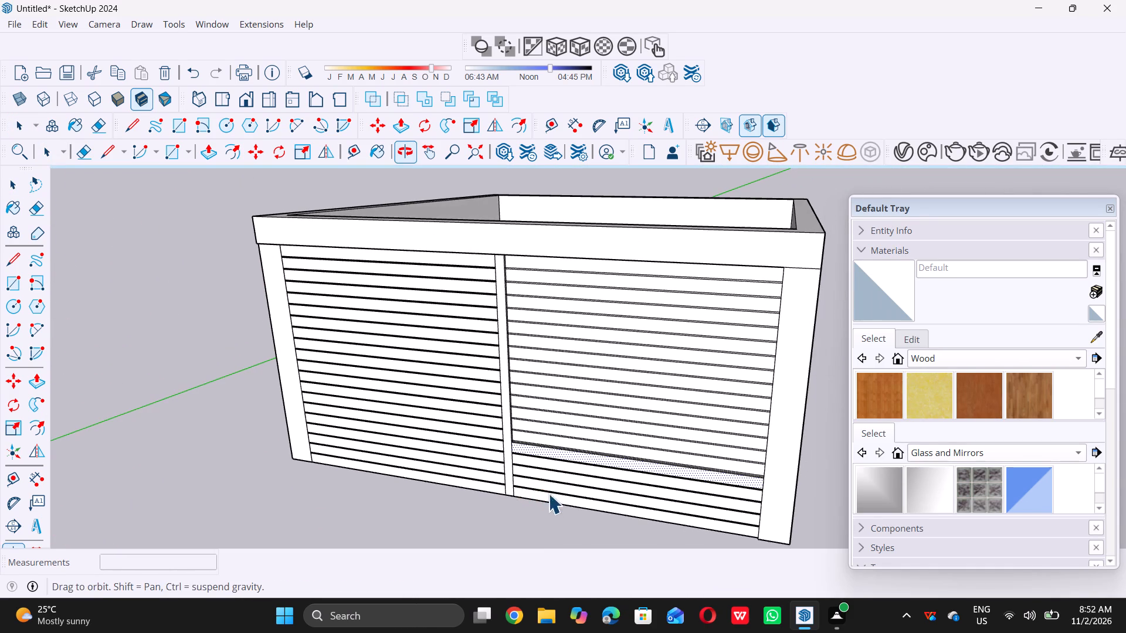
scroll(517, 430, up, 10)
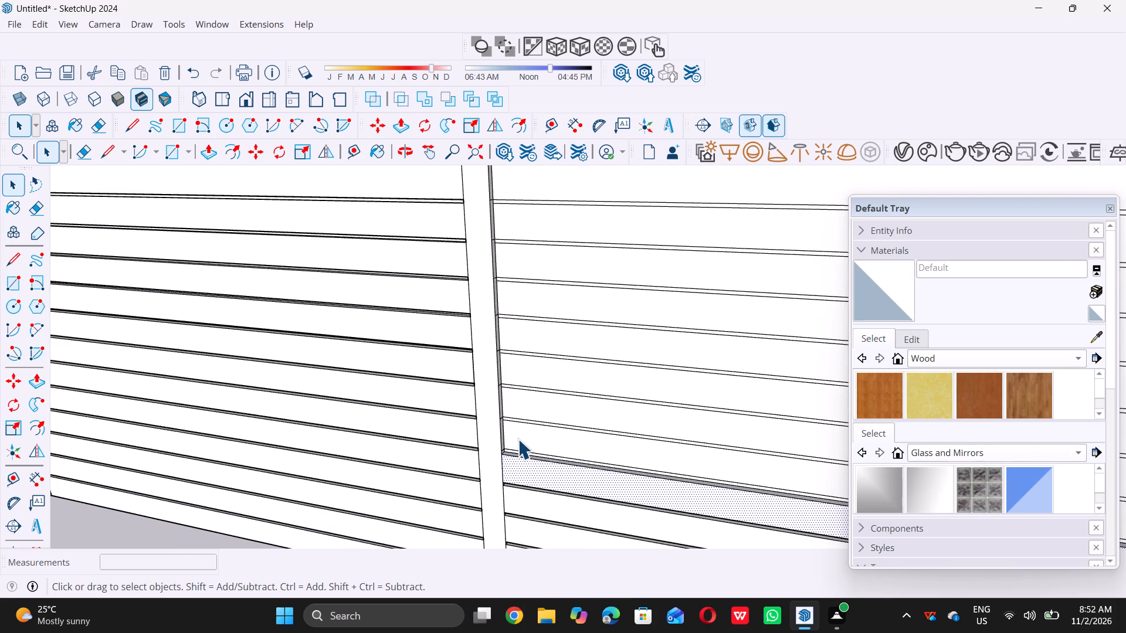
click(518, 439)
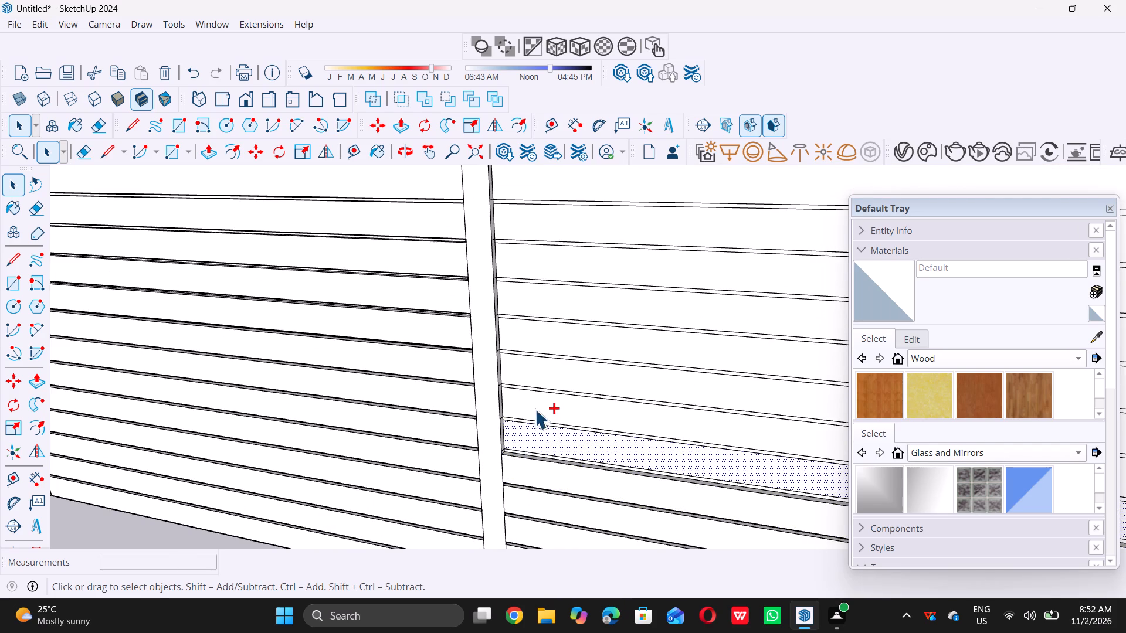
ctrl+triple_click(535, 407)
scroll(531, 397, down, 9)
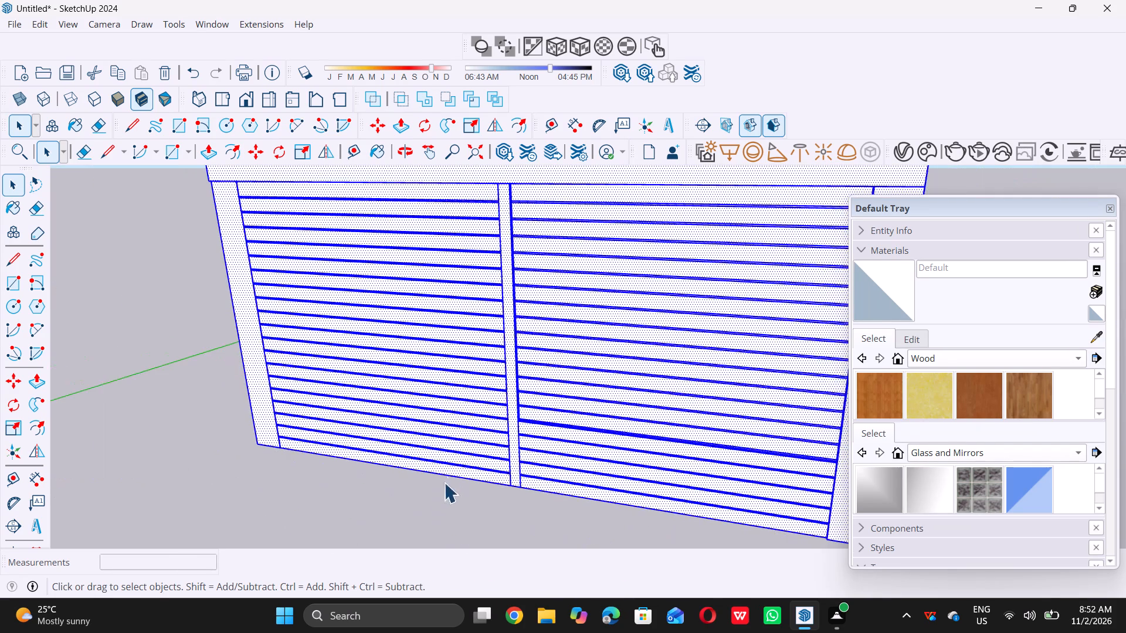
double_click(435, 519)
Push/Pull the sixth to ninth wide slat faces from the bottom of the right panel outward about 1", flush with the middle post.
scroll(559, 424, up, 9)
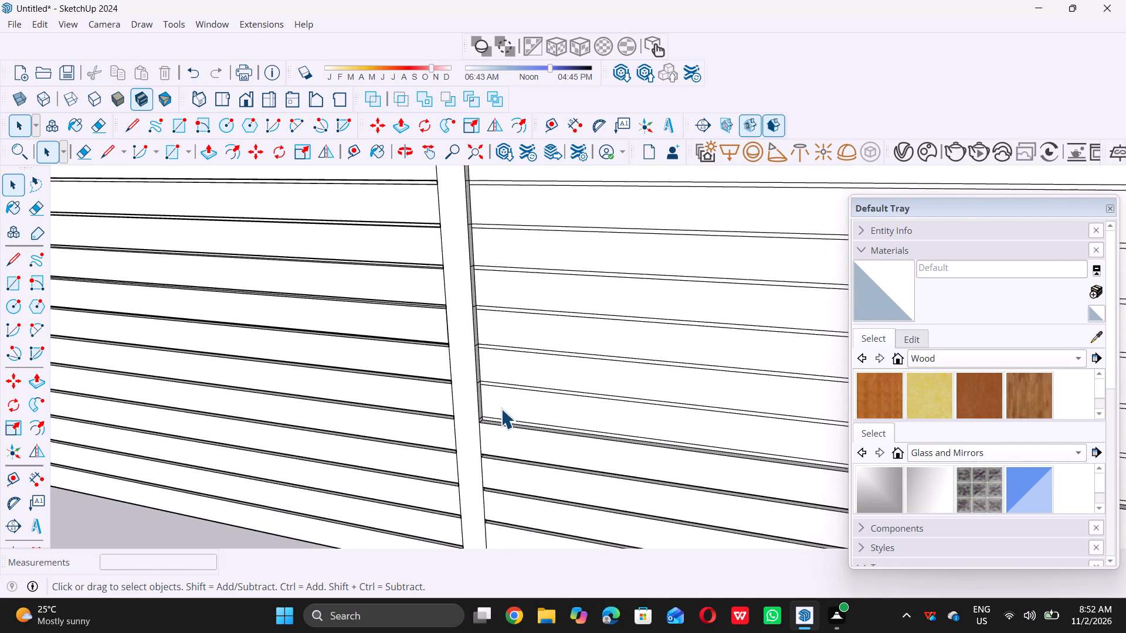
scroll(501, 410, up, 5)
key(p)
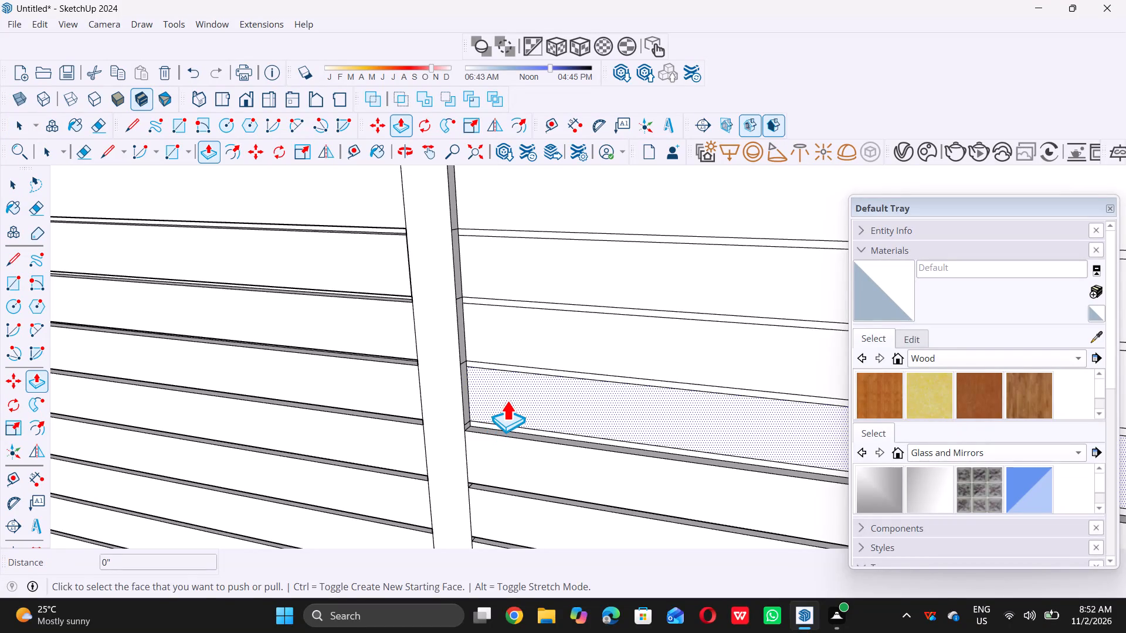
click(507, 399)
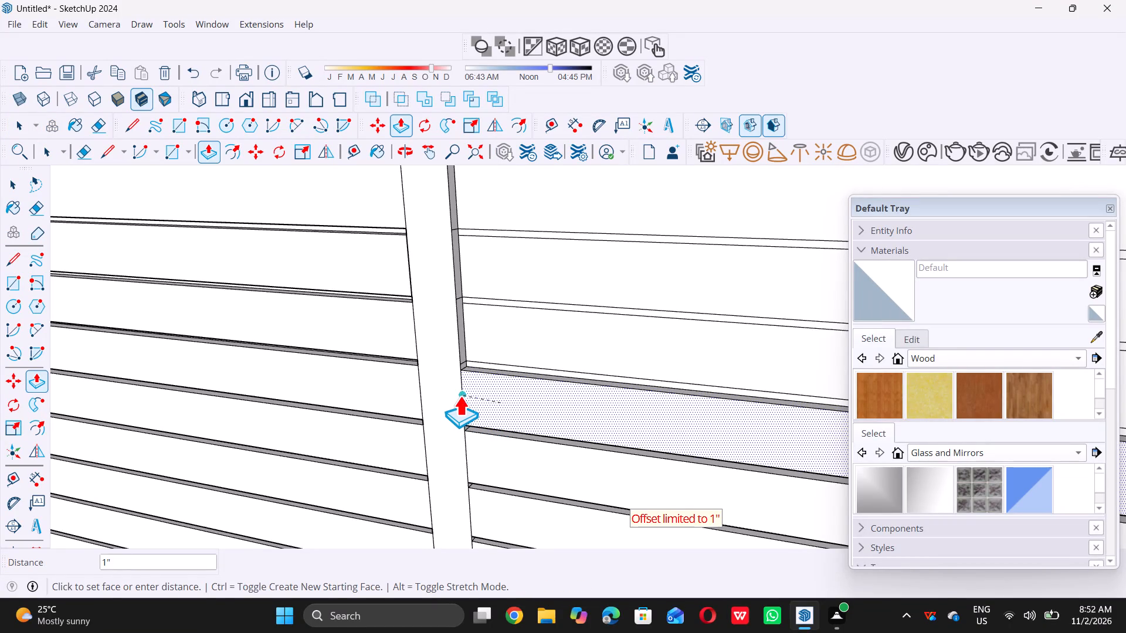
click(460, 396)
click(494, 336)
click(455, 340)
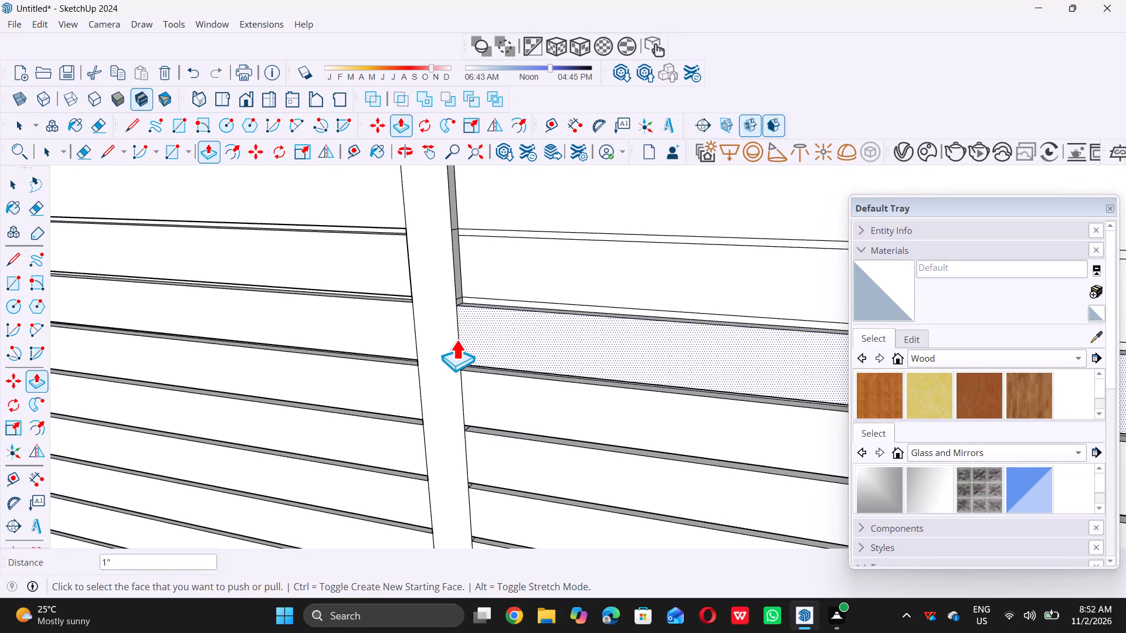
double_click(507, 274)
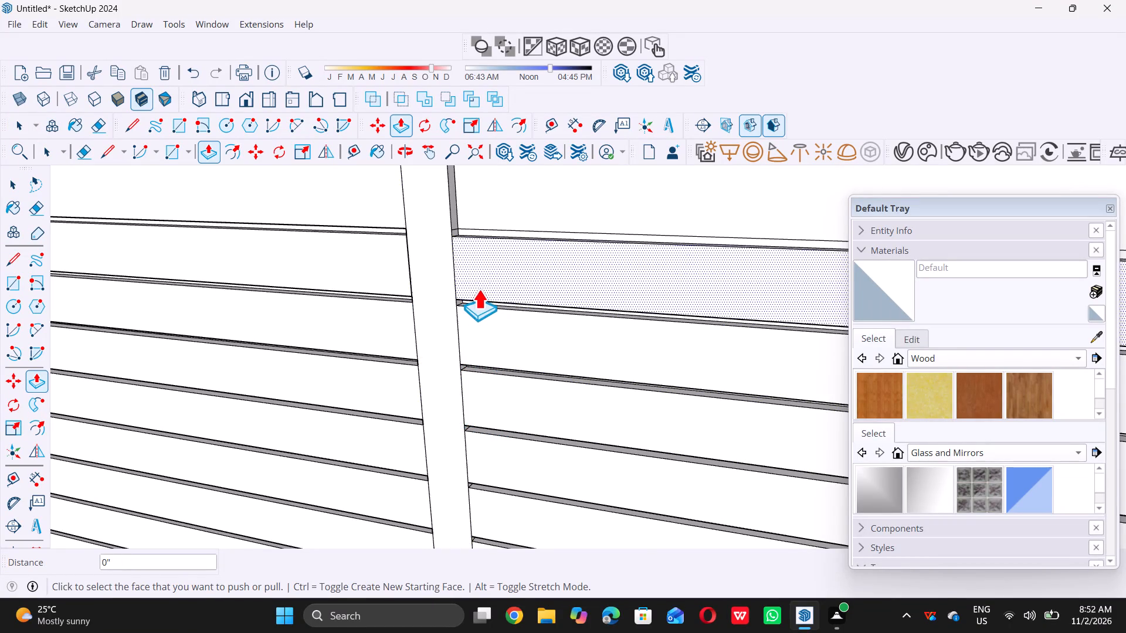
scroll(480, 288, down, 5)
click(488, 221)
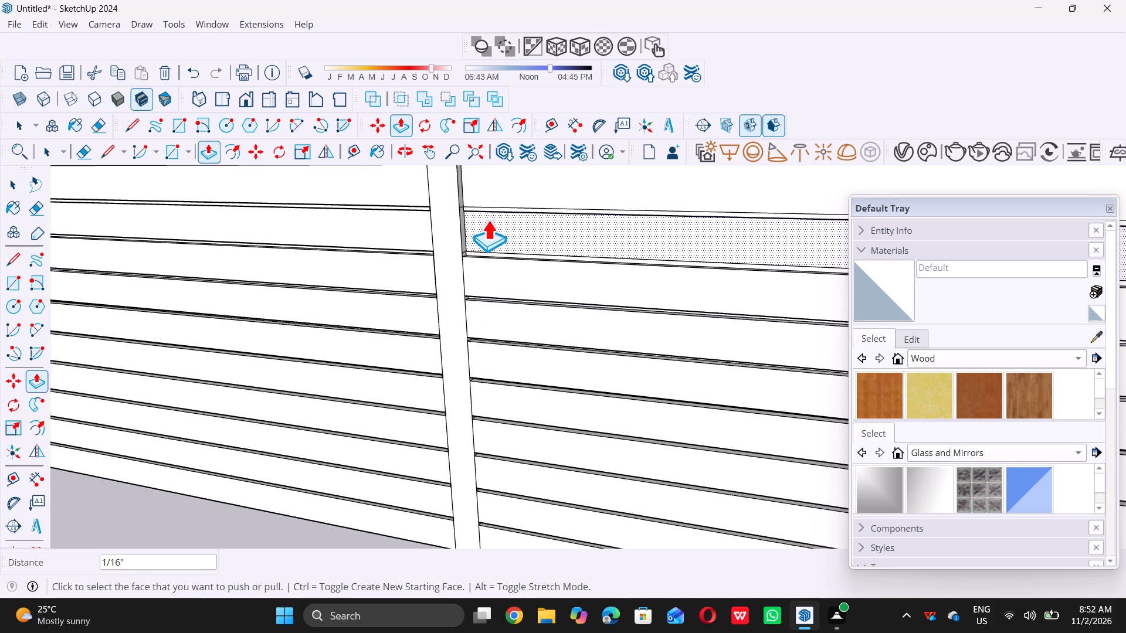
click(504, 219)
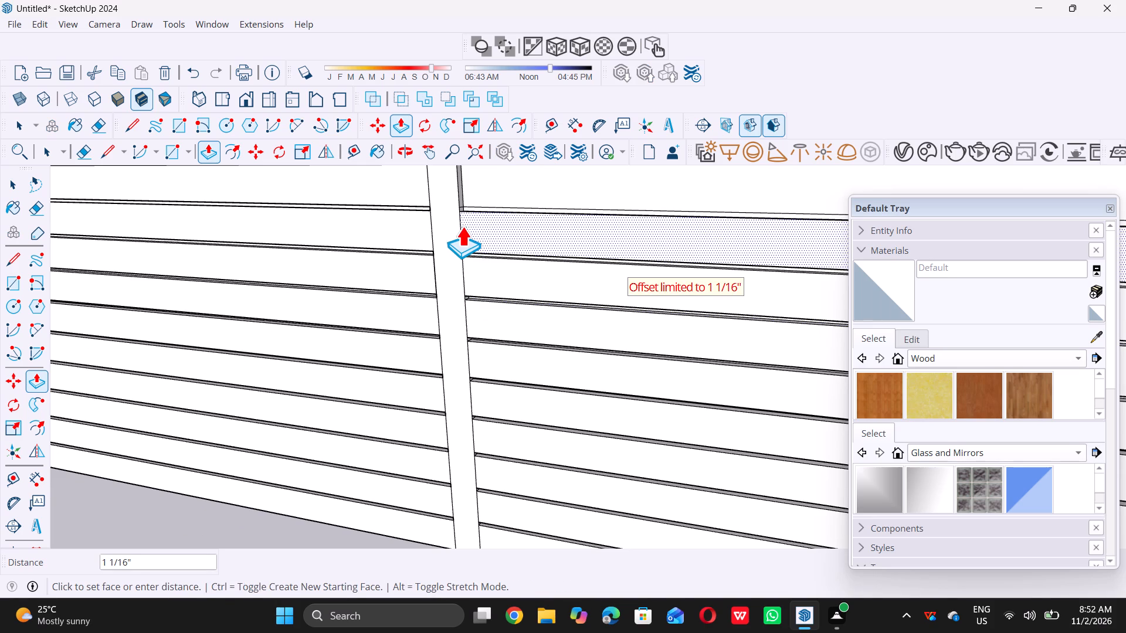
click(456, 228)
Push/Pull the tenth to twelfth wide slat faces from the bottom of the right panel outward 1", flush with the middle post.
scroll(468, 308, down, 9)
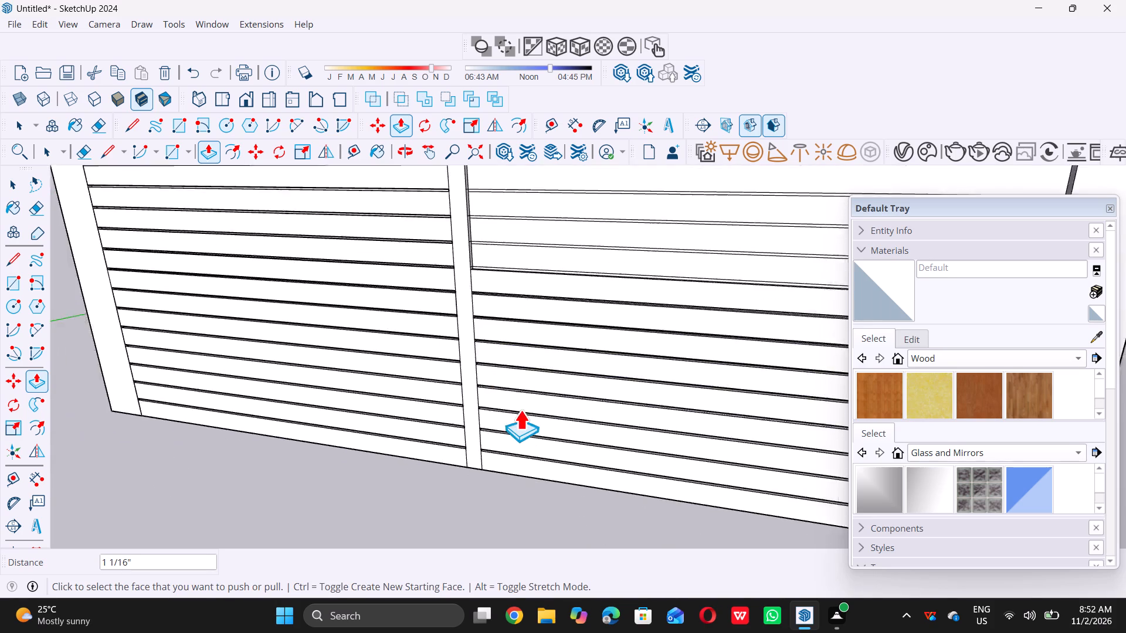
scroll(487, 263, up, 10)
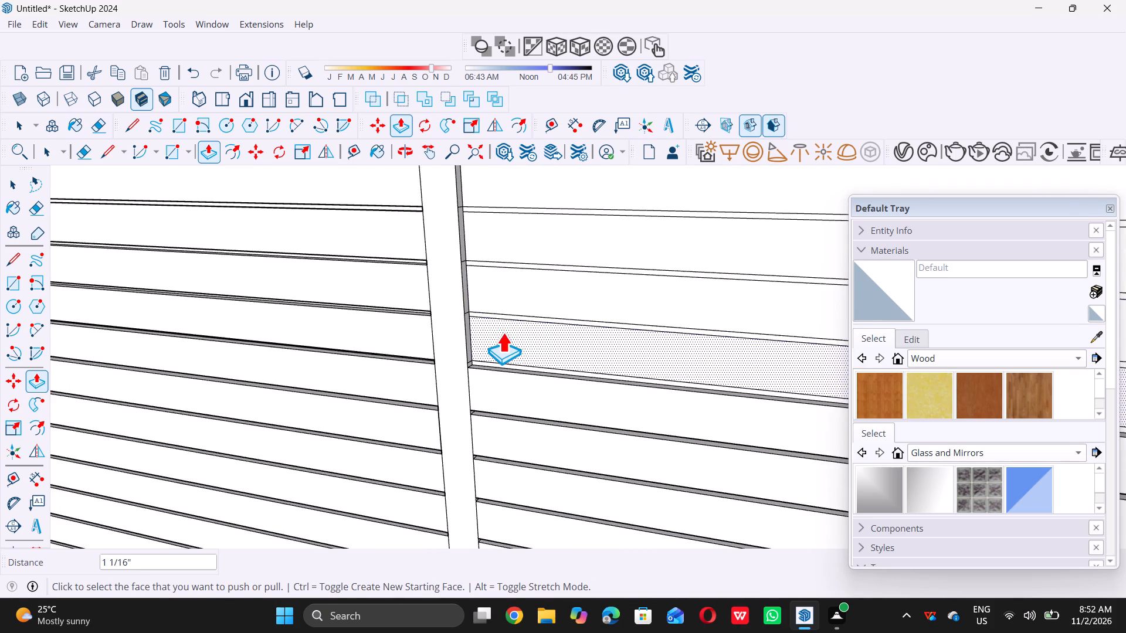
click(503, 333)
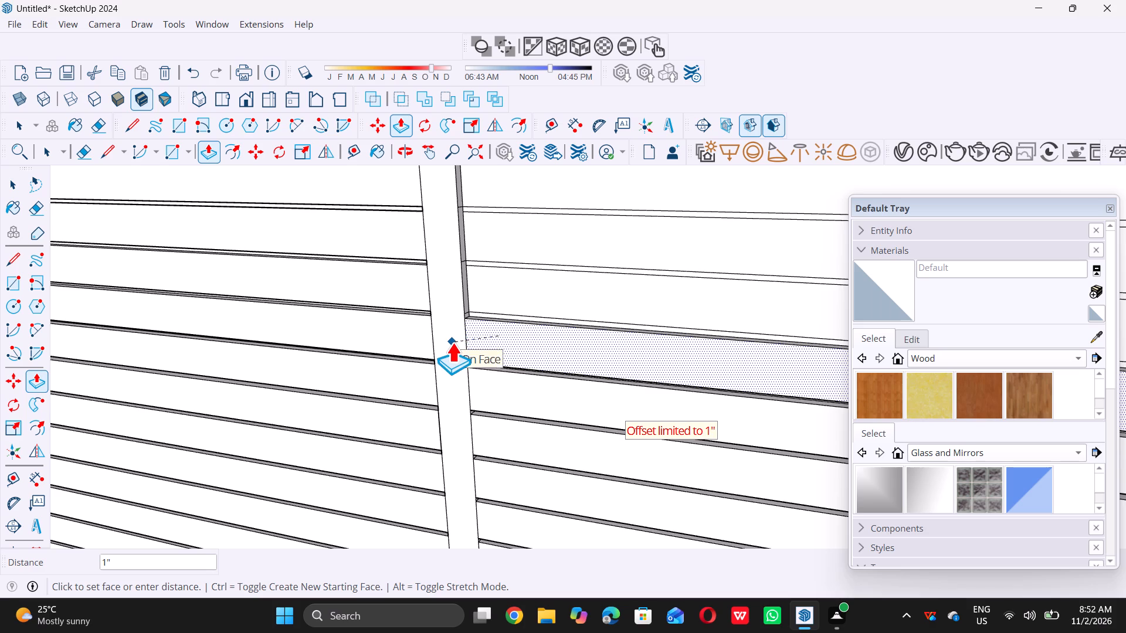
click(466, 341)
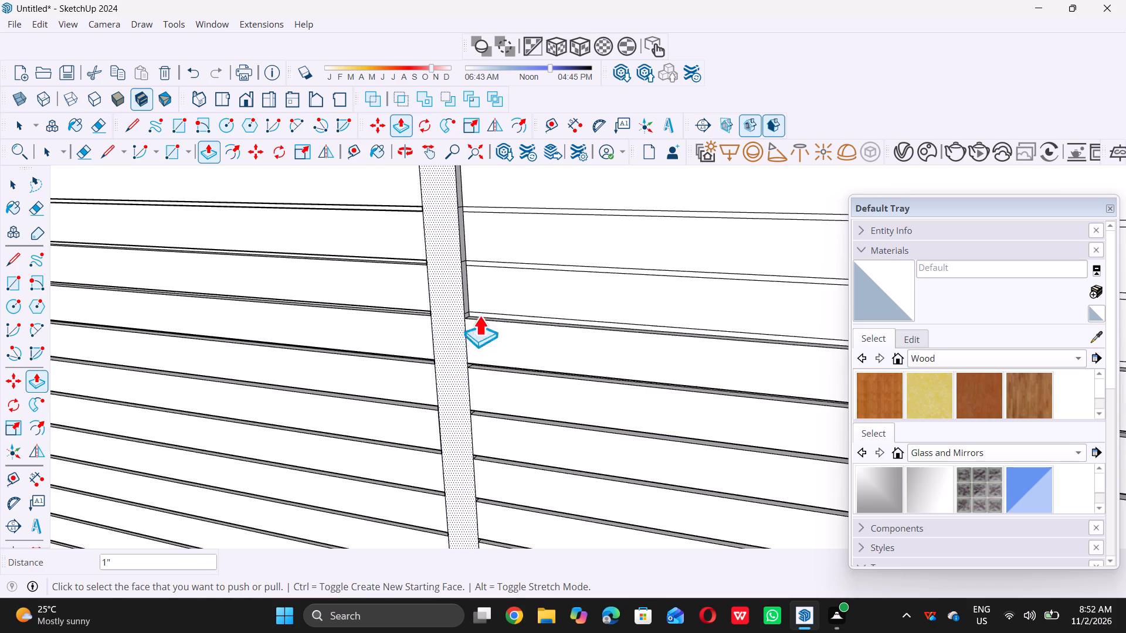
click(506, 283)
click(459, 291)
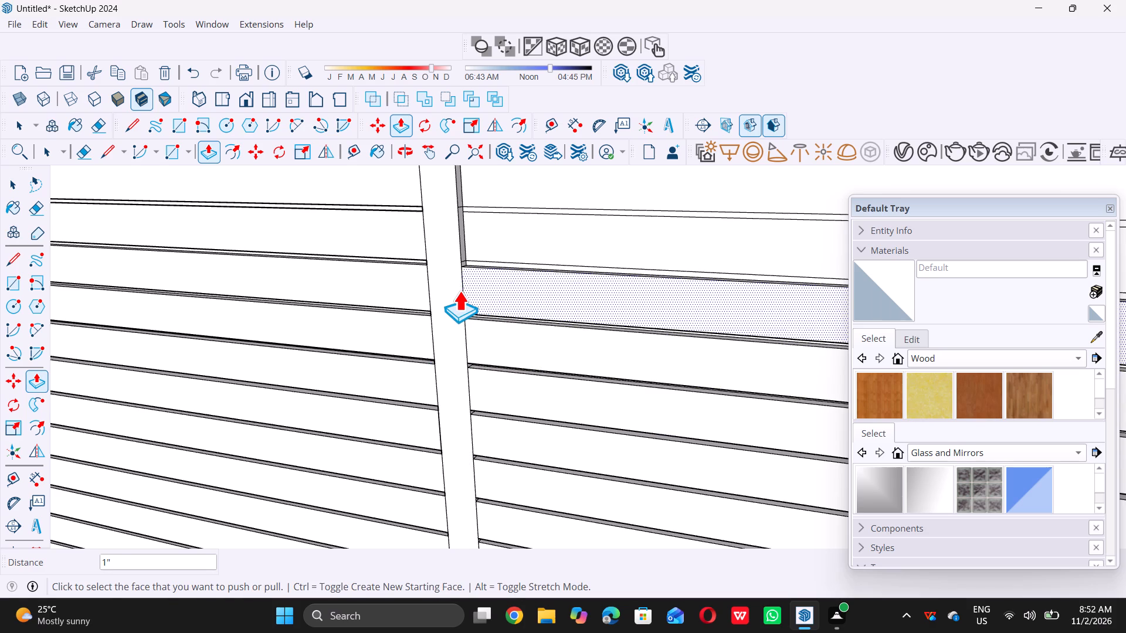
click(519, 225)
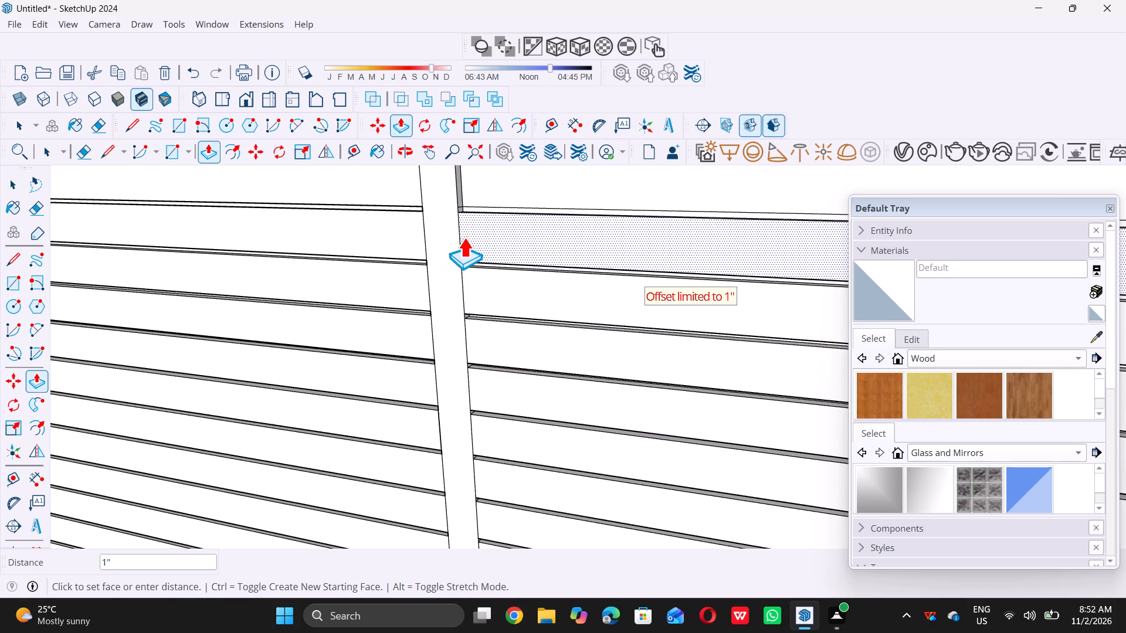
click(450, 240)
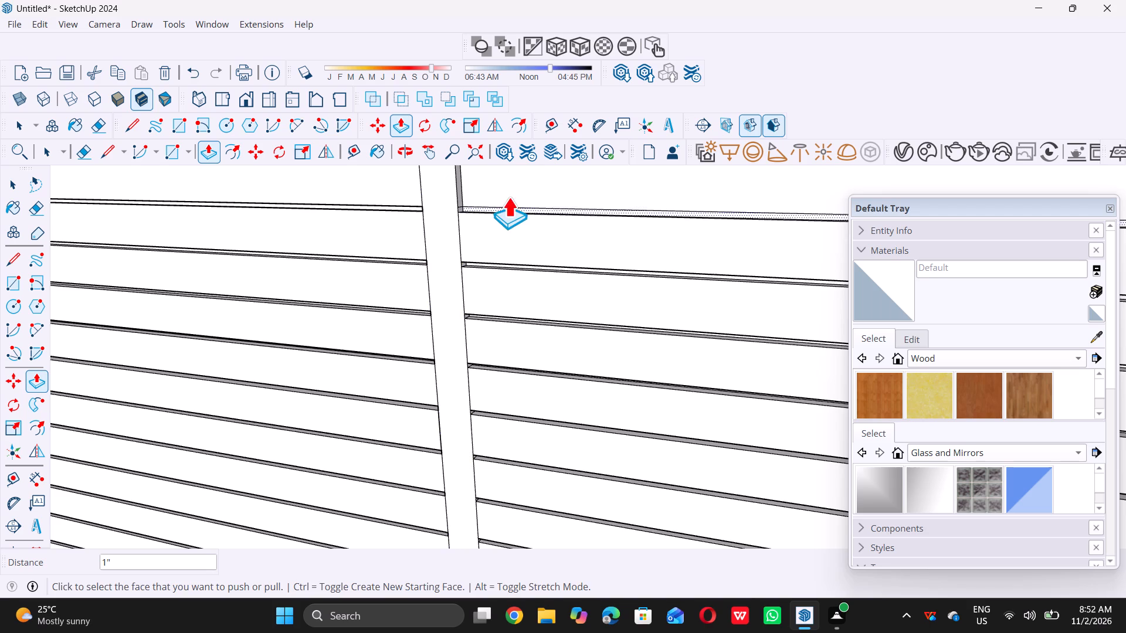
double_click(503, 161)
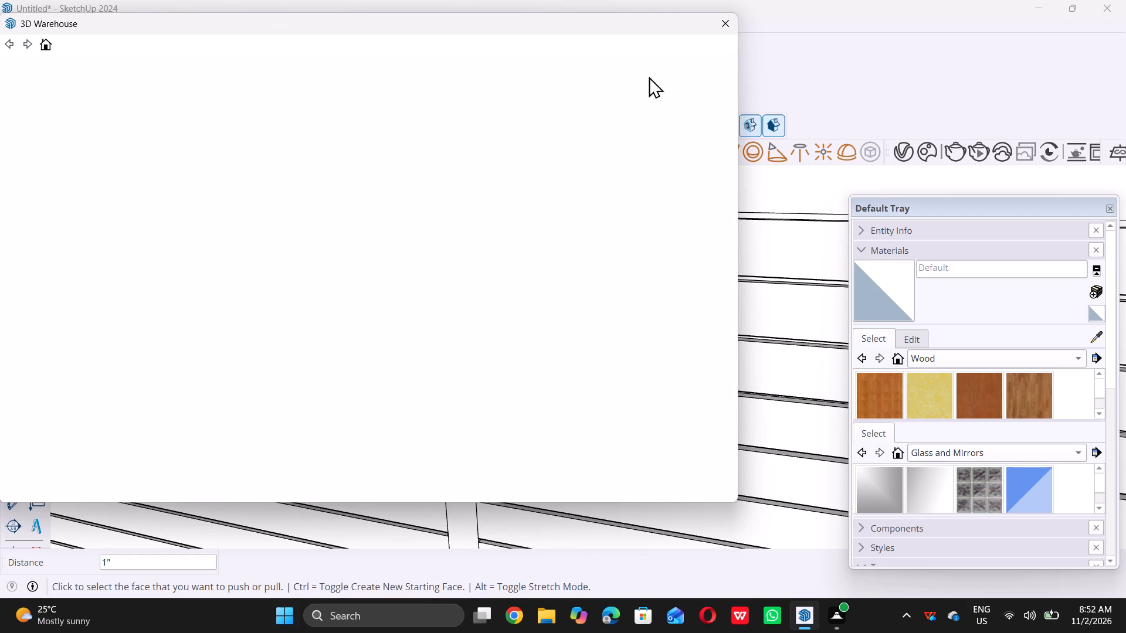
click(721, 30)
Push/Pull the next two wide slat faces of the right panel, seventh and eighth from the top, outward flush with the middle post.
scroll(522, 398, down, 5)
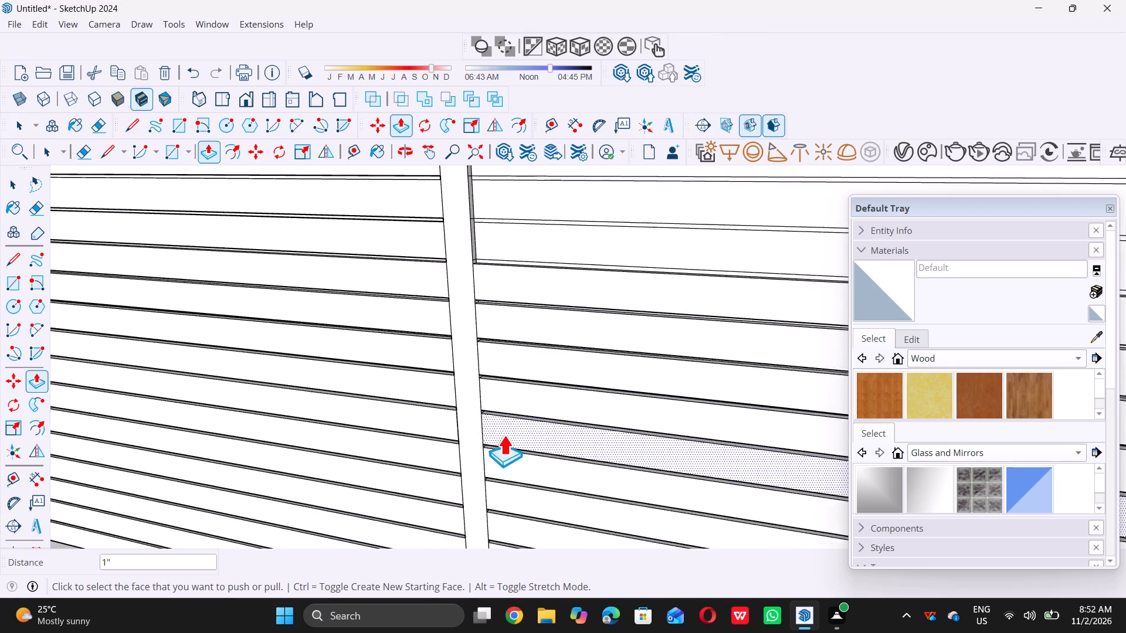
scroll(504, 435, down, 4)
scroll(528, 335, up, 9)
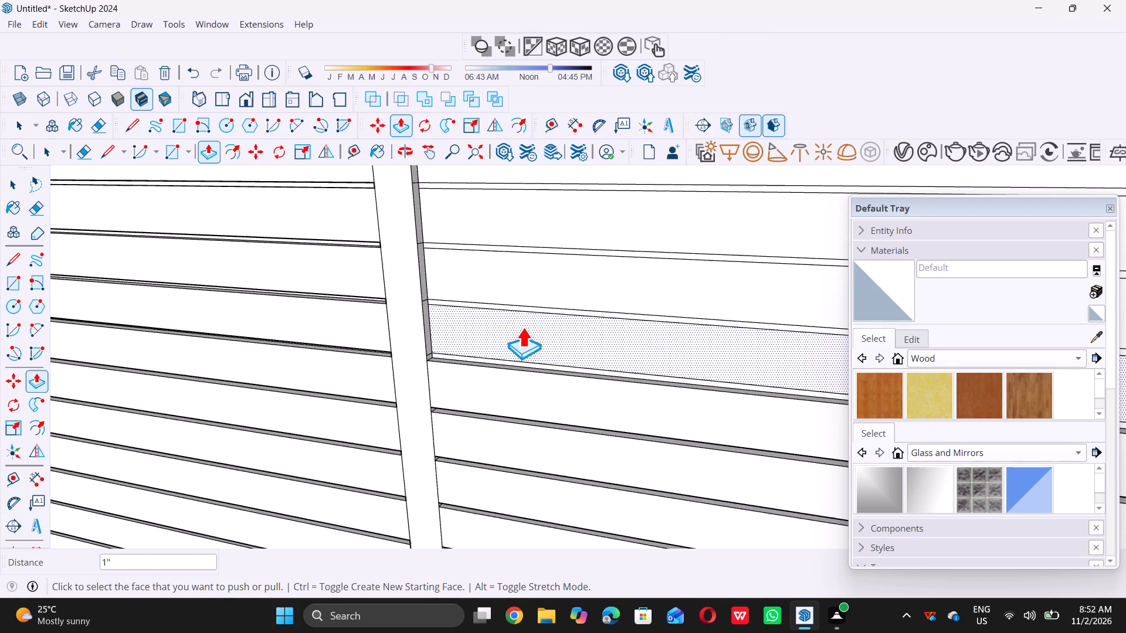
click(515, 330)
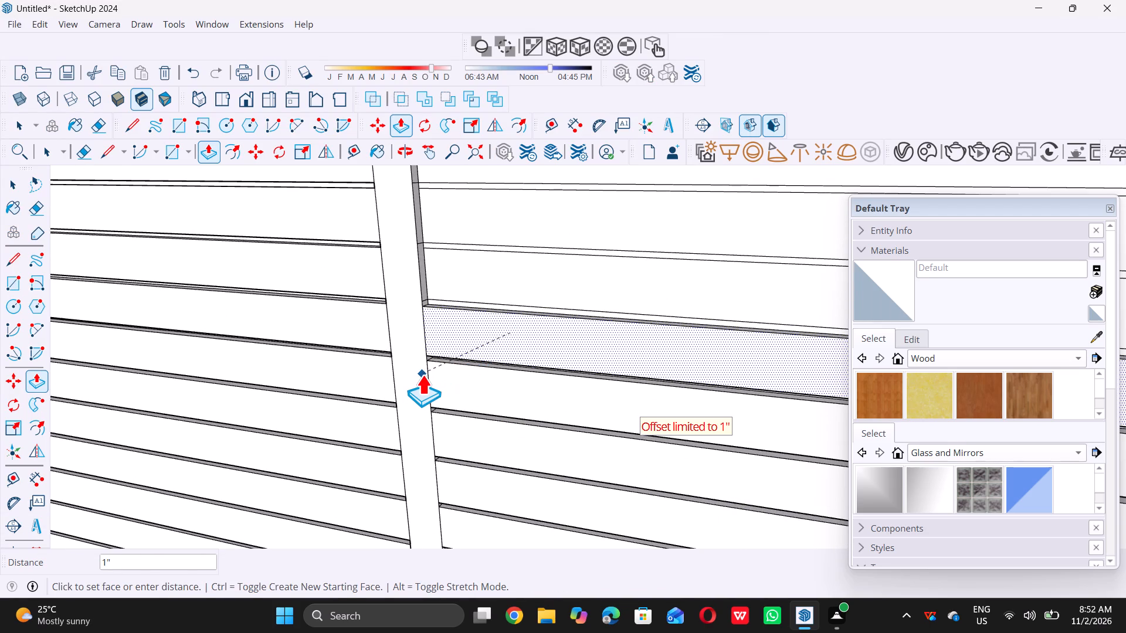
click(425, 377)
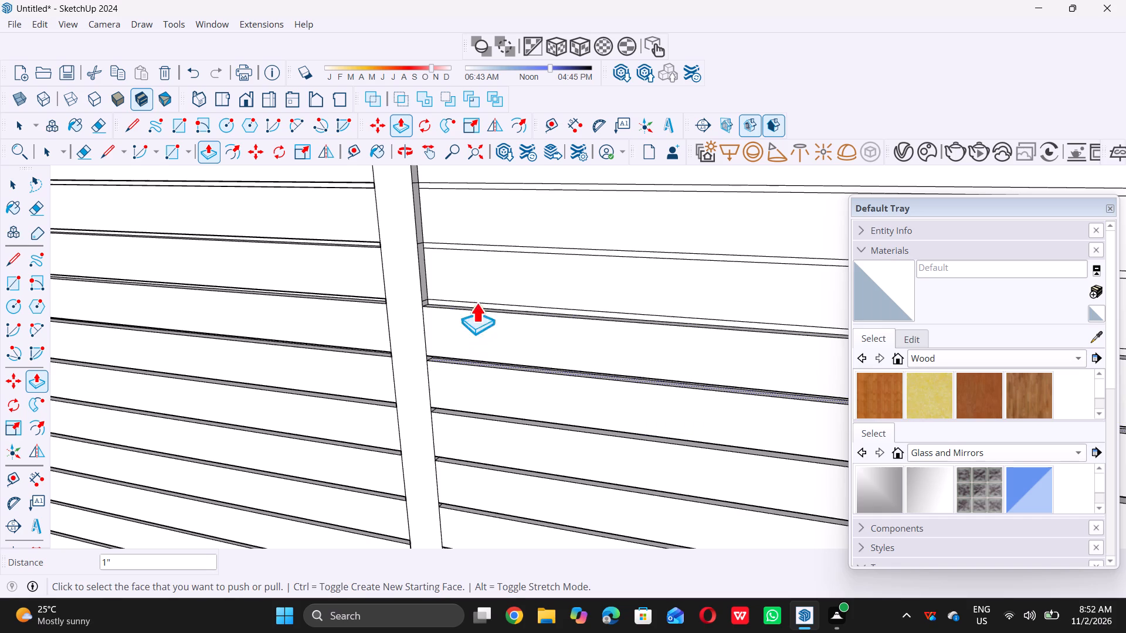
click(488, 277)
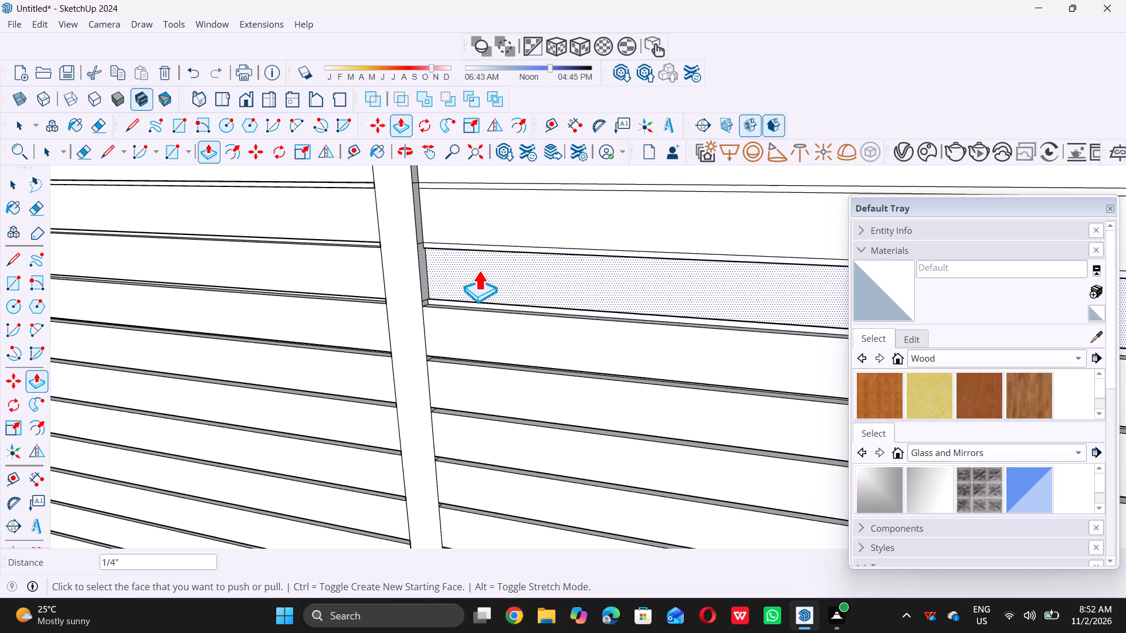
click(479, 269)
click(418, 311)
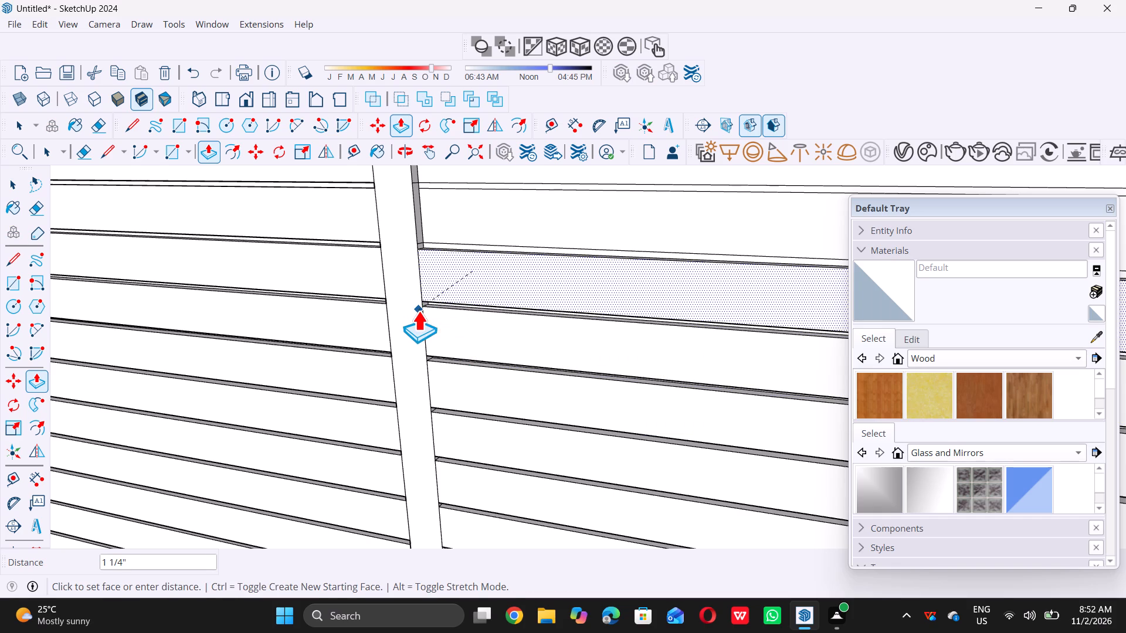
Push/Pull the sixth to third wide slat faces from the top of the right panel outward 1", flush with the middle post.
scroll(433, 380, down, 12)
scroll(493, 362, up, 2)
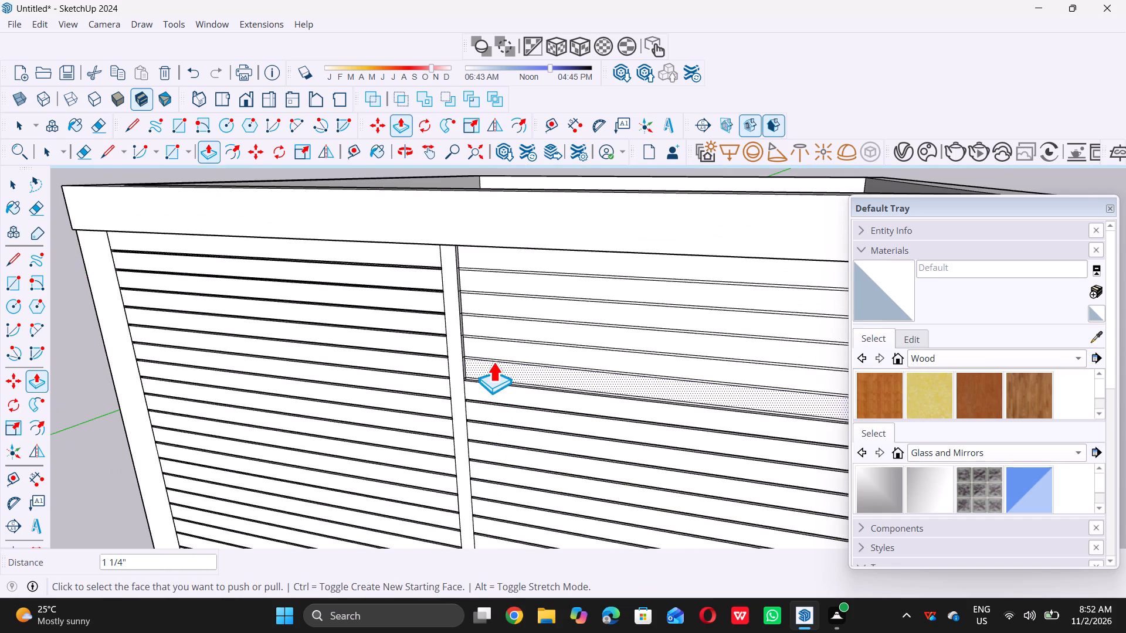
scroll(493, 362, up, 6)
click(477, 379)
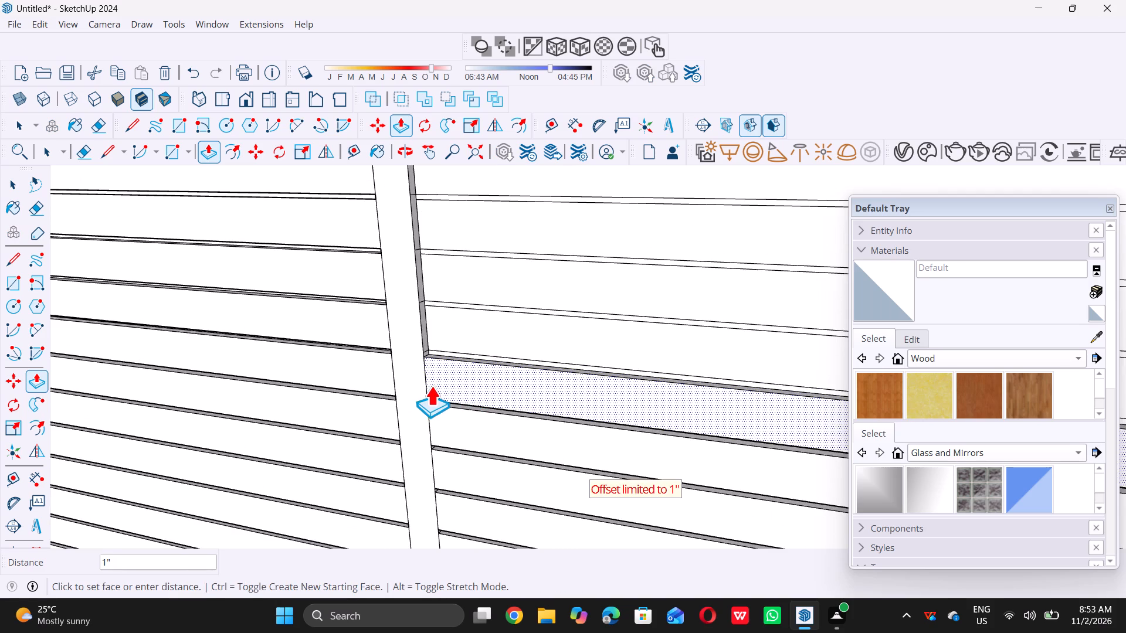
click(425, 390)
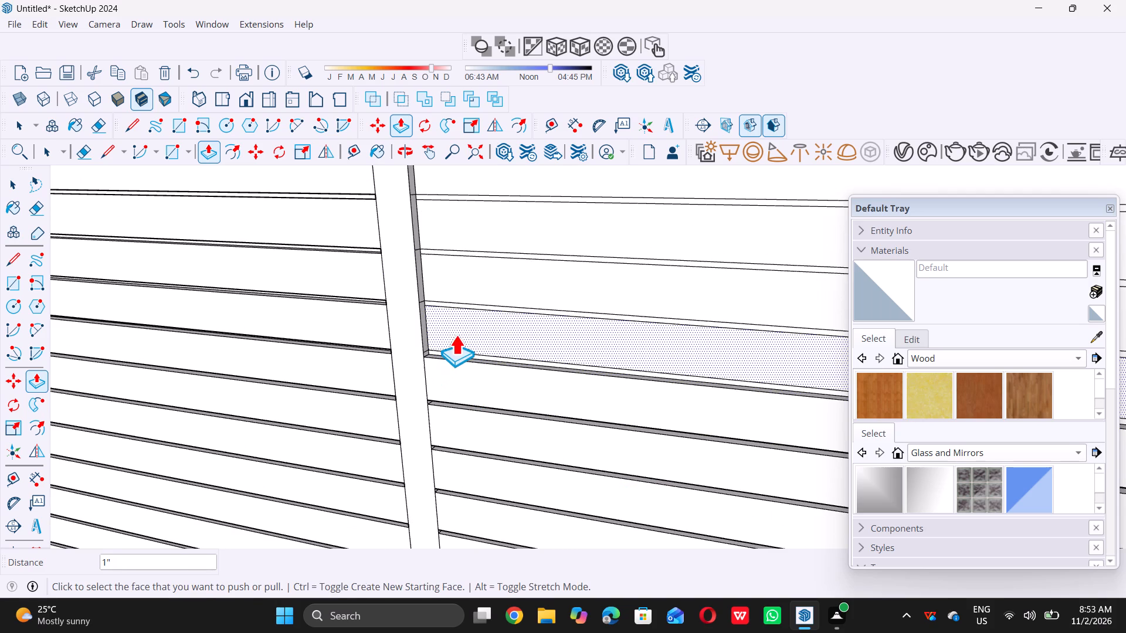
click(459, 332)
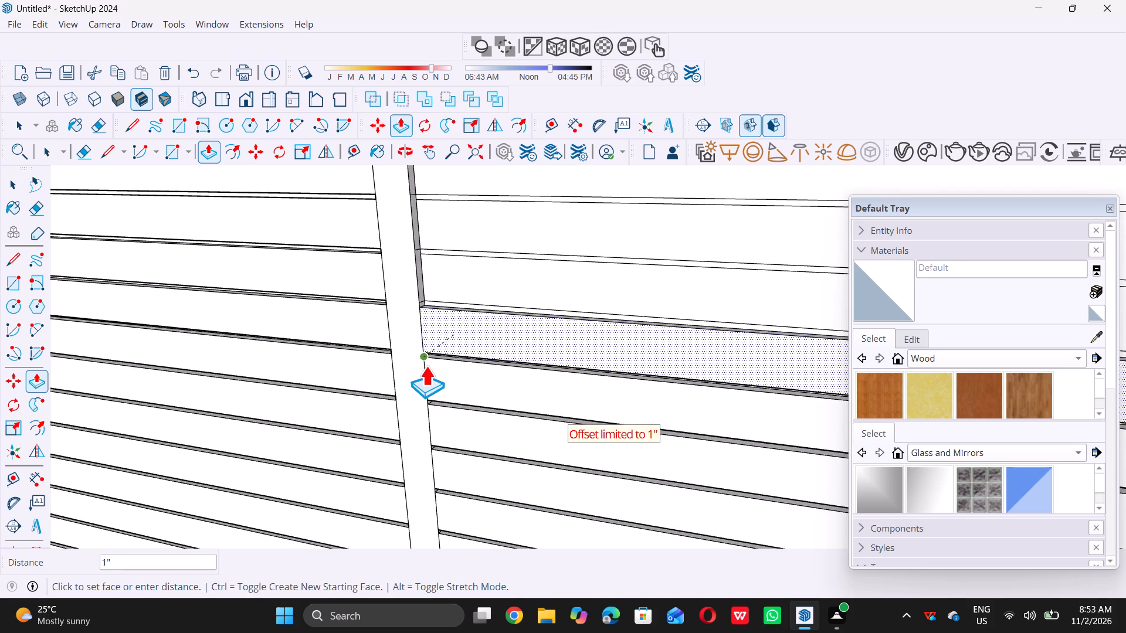
click(426, 368)
click(486, 268)
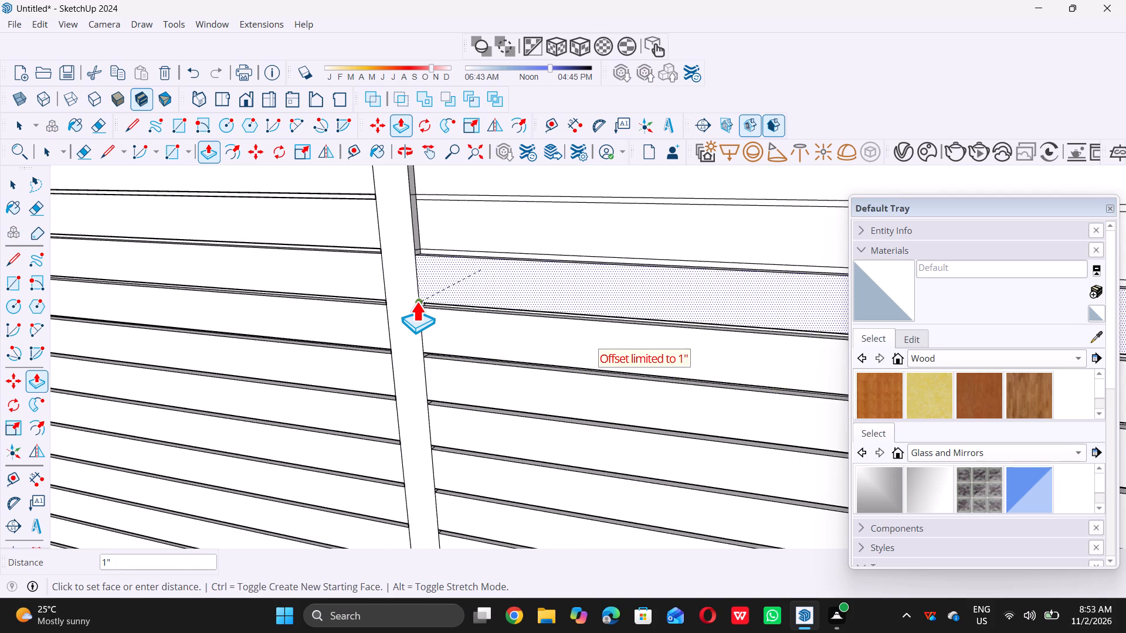
click(416, 301)
double_click(473, 229)
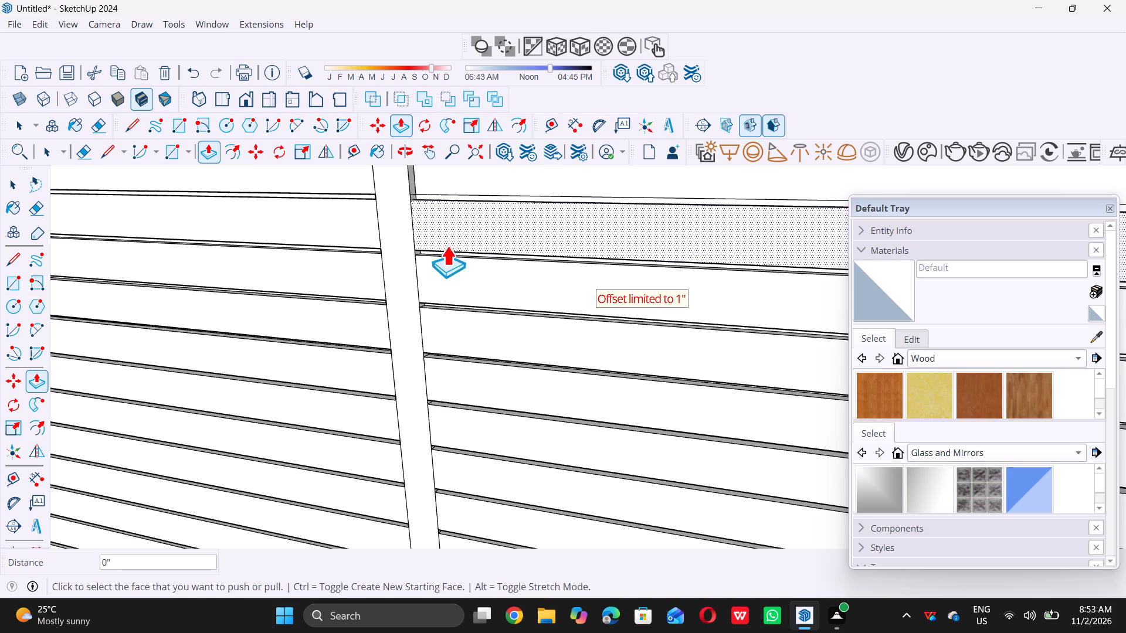
Push/Pull the two topmost wide slat faces of the right panel outward 1", flush with the middle post, and leave the tool.
scroll(447, 320, down, 12)
scroll(462, 339, up, 1)
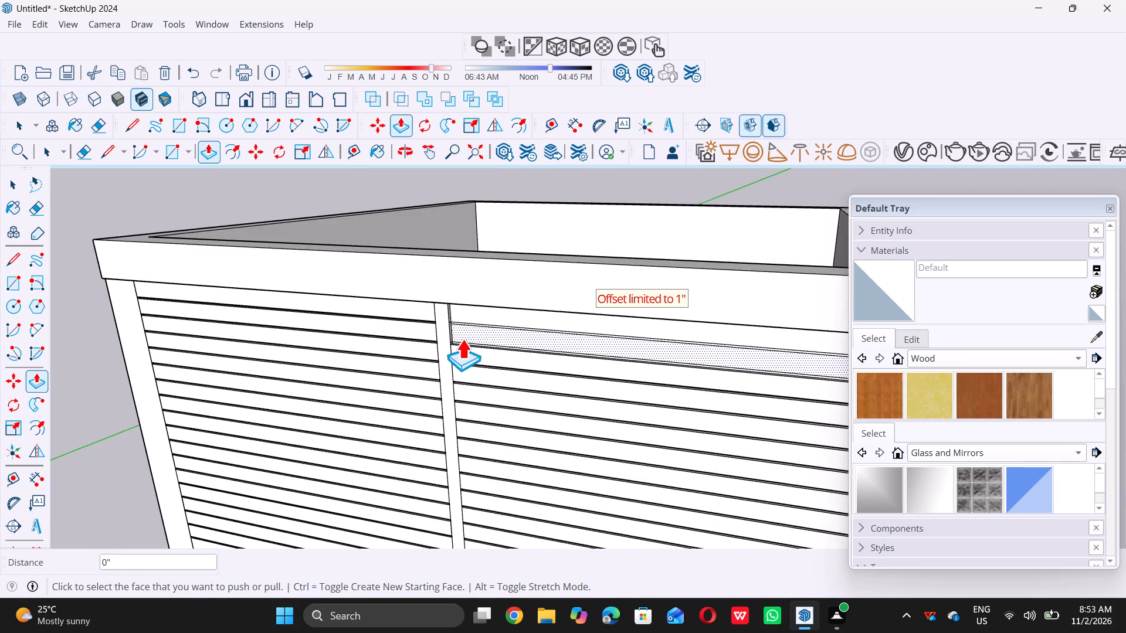
scroll(462, 339, up, 7)
click(471, 323)
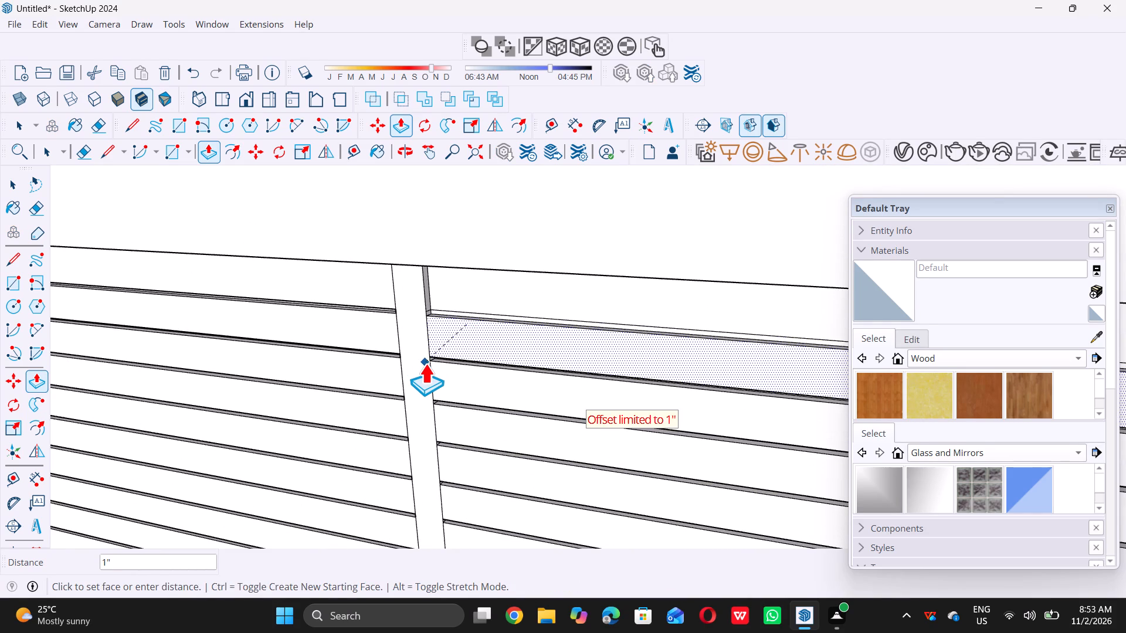
click(428, 366)
click(457, 288)
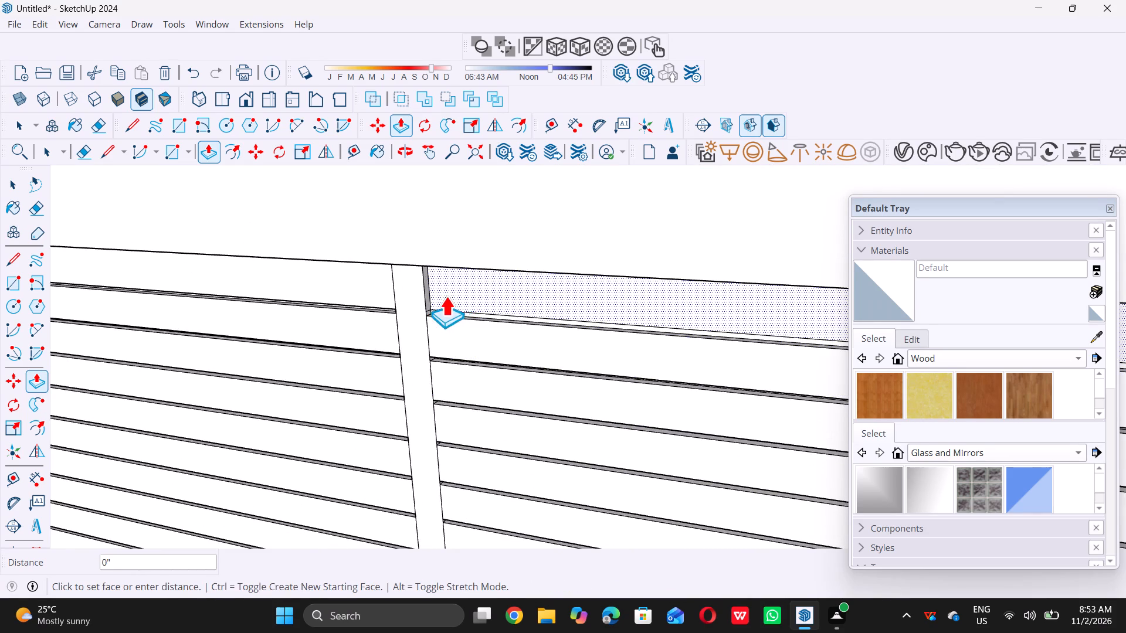
click(426, 308)
key(space)
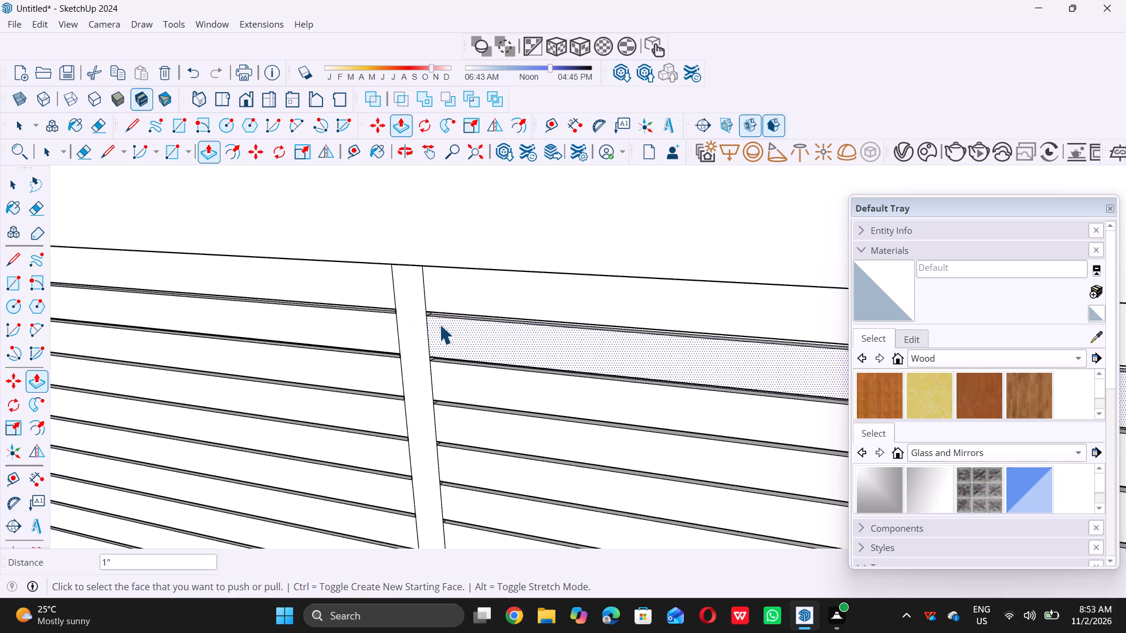
Examine the slatted front and its posts from several angles and distances.
scroll(491, 311, down, 20)
scroll(491, 311, down, 5)
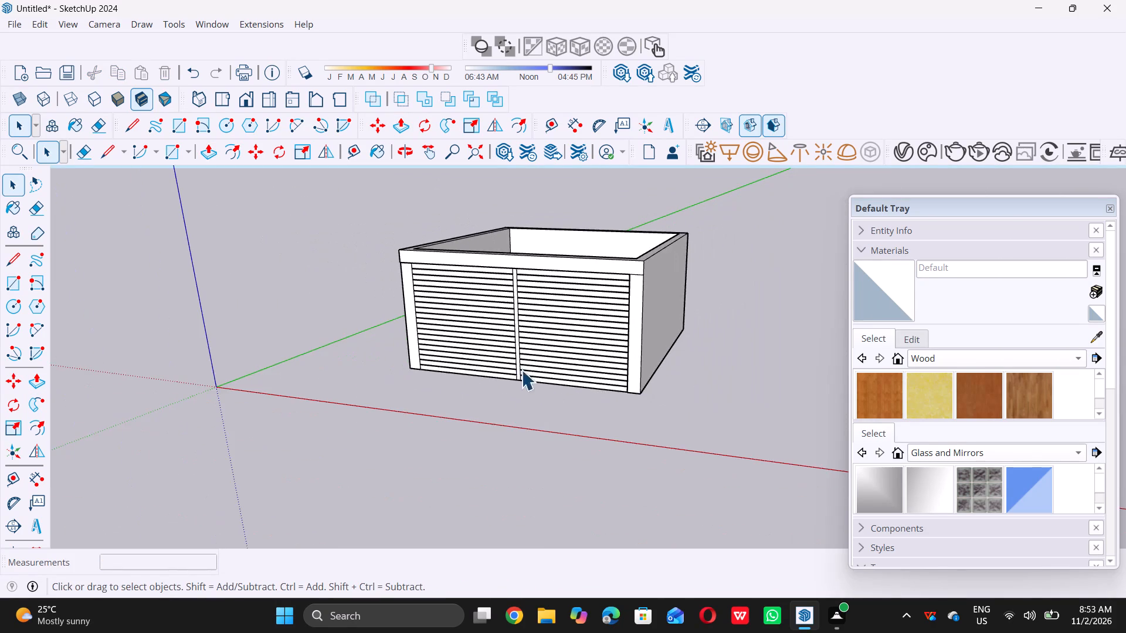
middle_drag(518, 394, 575, 320)
middle_drag(358, 329, 396, 360)
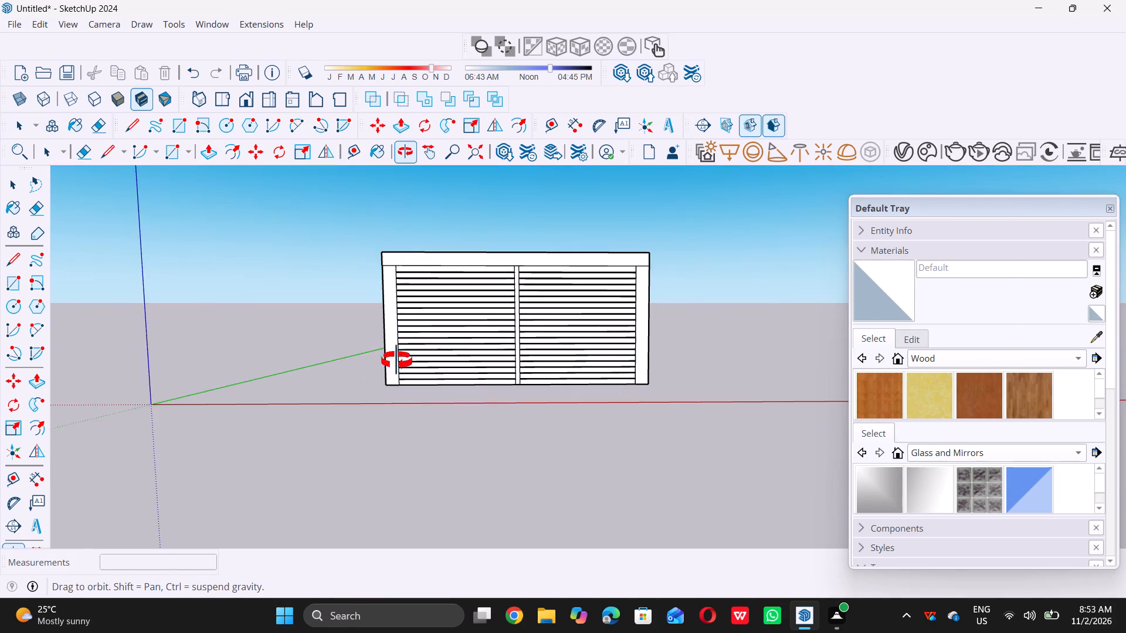
middle_drag(396, 360, 405, 377)
scroll(480, 267, up, 14)
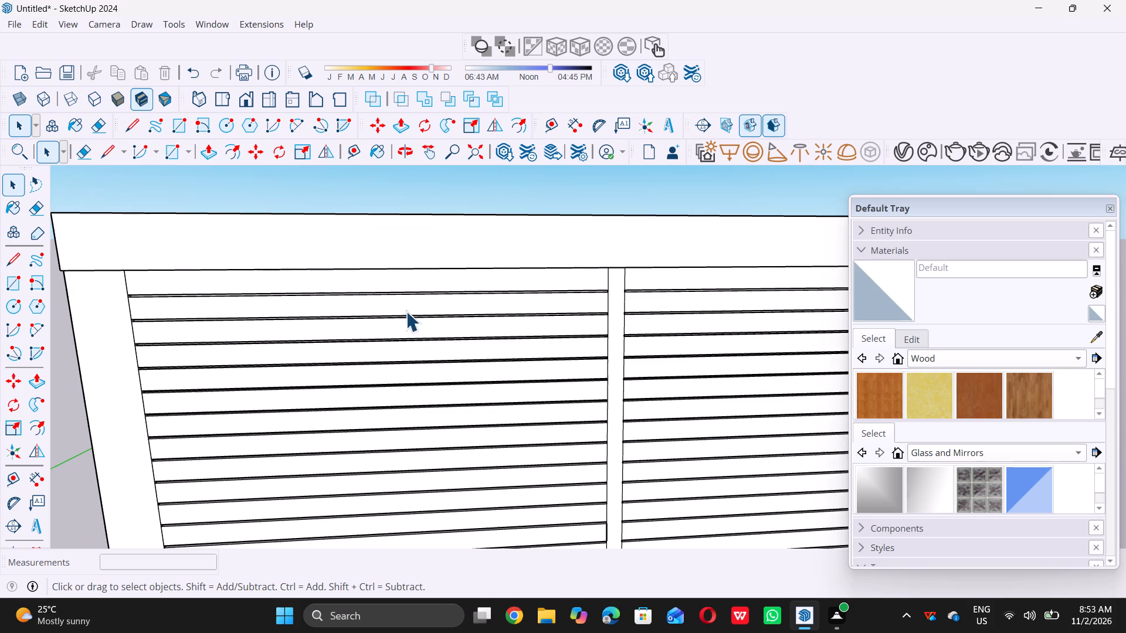
middle_drag(246, 260, 256, 266)
middle_click(255, 268)
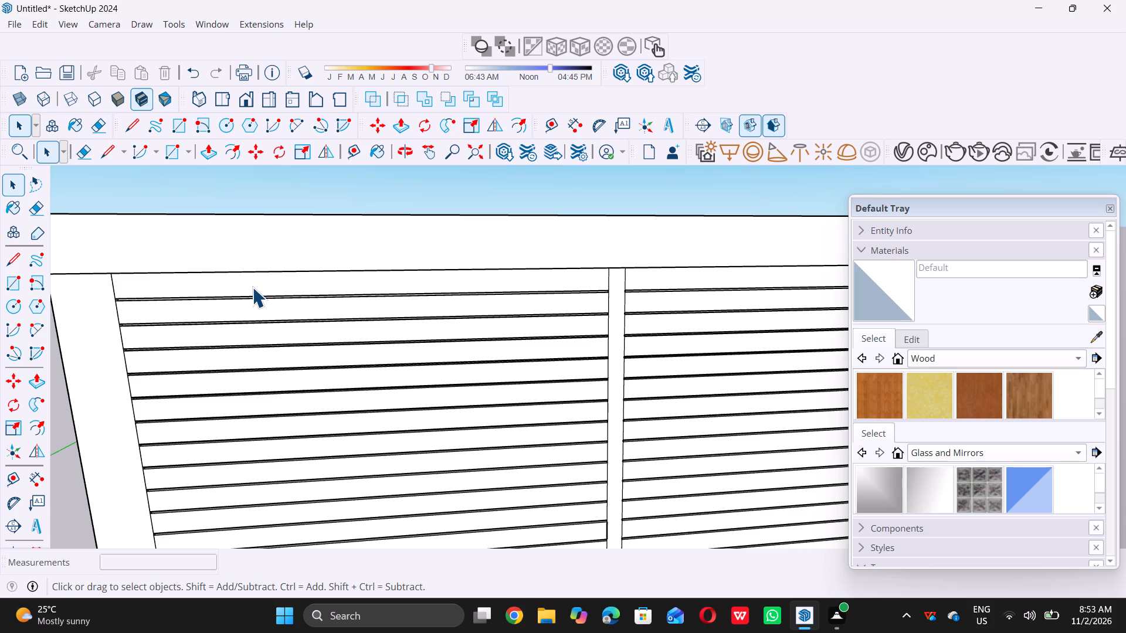
scroll(240, 321, down, 5)
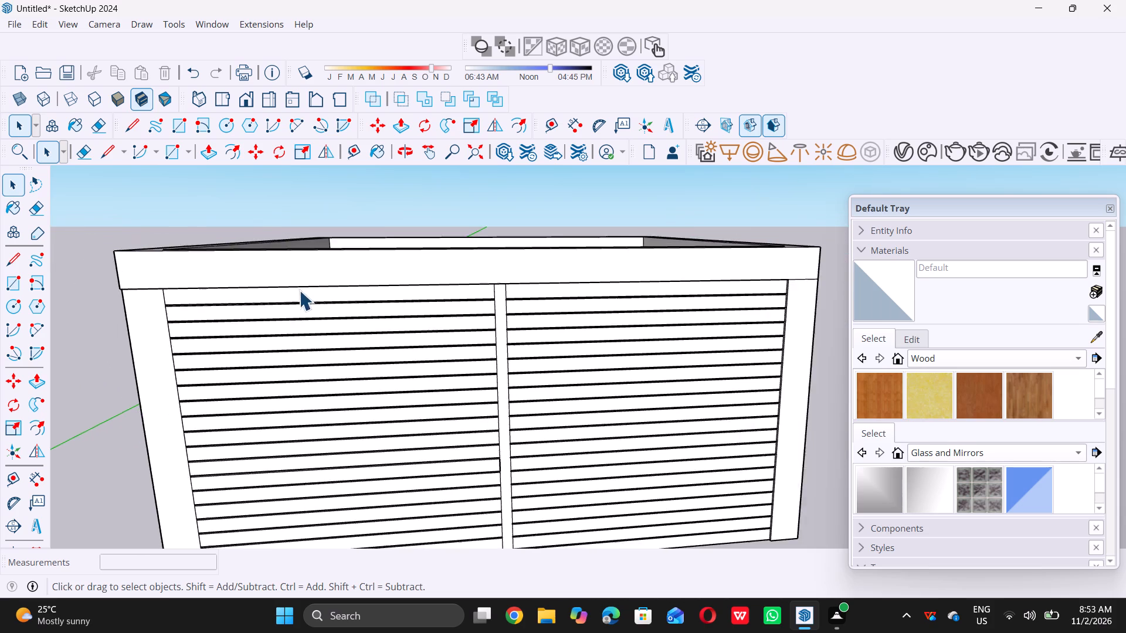
scroll(299, 290, down, 8)
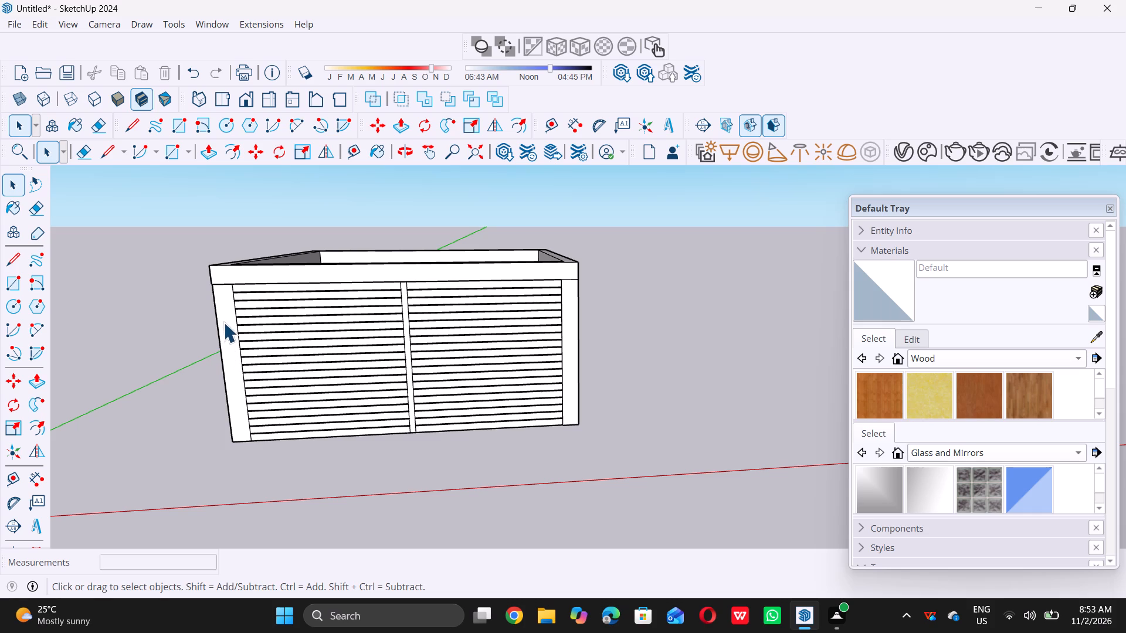
scroll(236, 316, down, 5)
middle_drag(243, 328, 272, 350)
scroll(243, 345, down, 1)
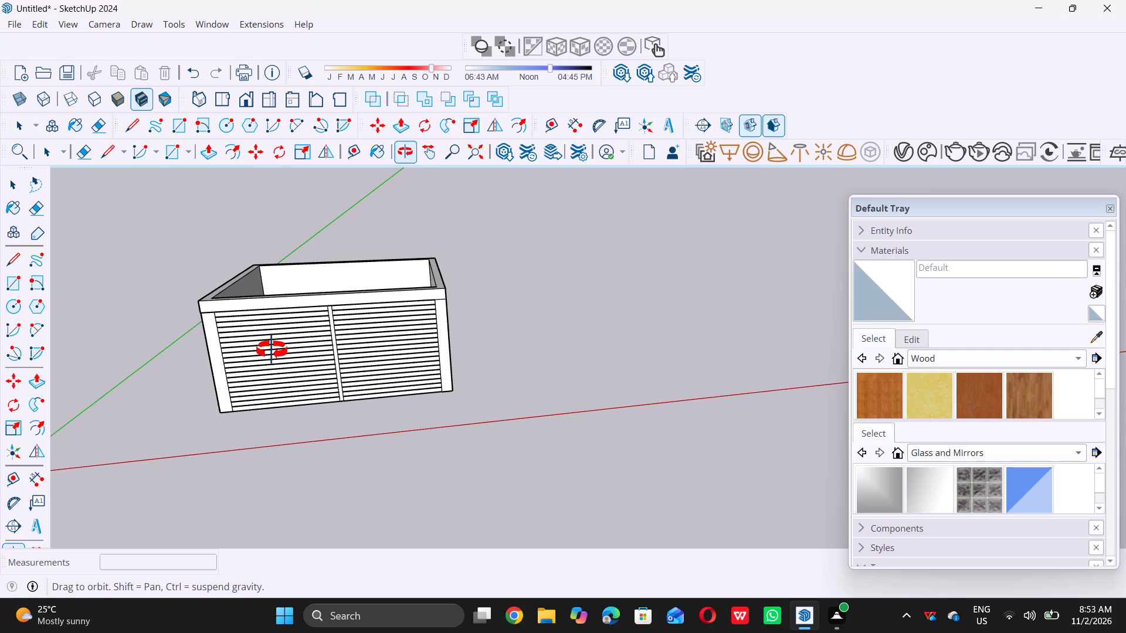
middle_click(272, 350)
middle_click(272, 350)
middle_click(272, 349)
Draw a vertical rotated rectangle along the outer top edge of the back wall, 20' long and 9" high.
middle_drag(810, 297, 577, 417)
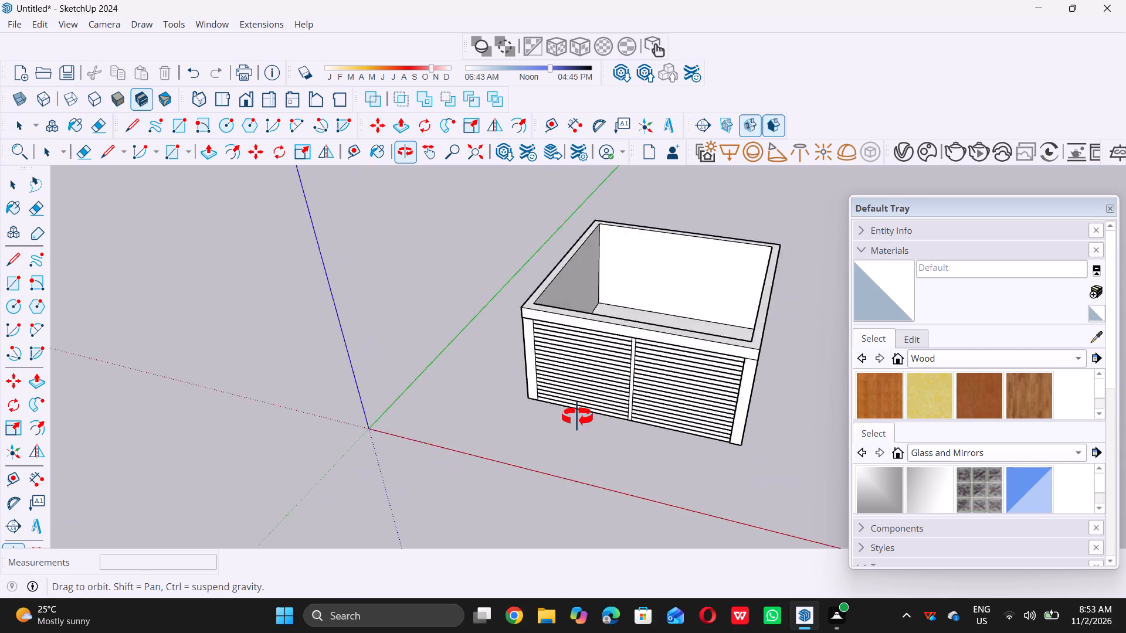
middle_drag(577, 417, 748, 420)
scroll(679, 419, down, 10)
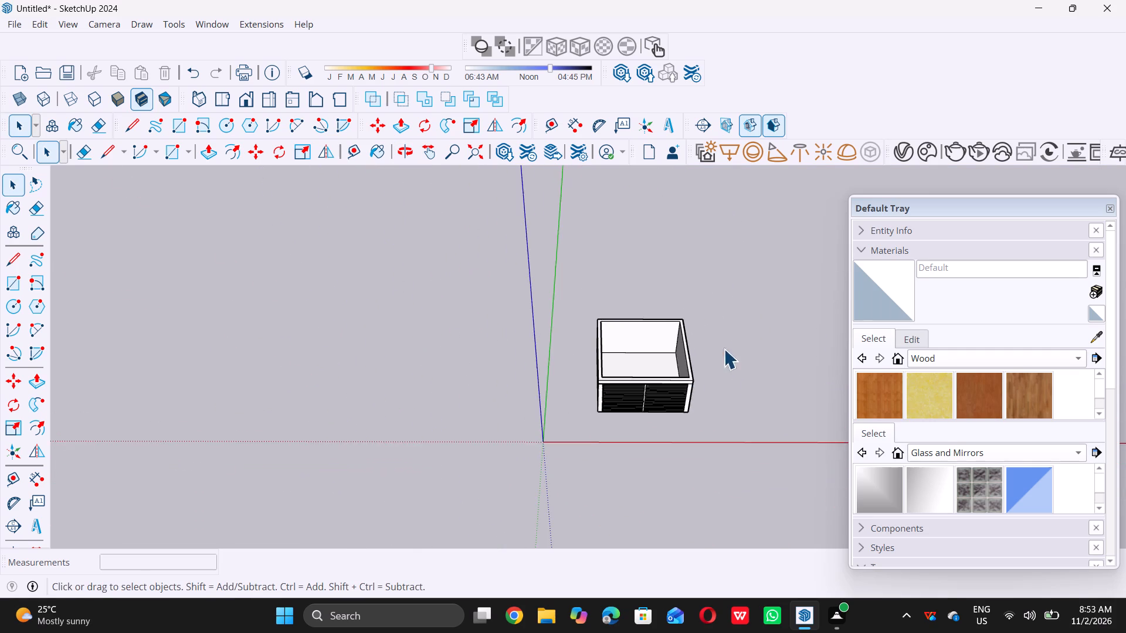
scroll(727, 320, up, 7)
scroll(671, 347, up, 6)
middle_drag(441, 367, 446, 386)
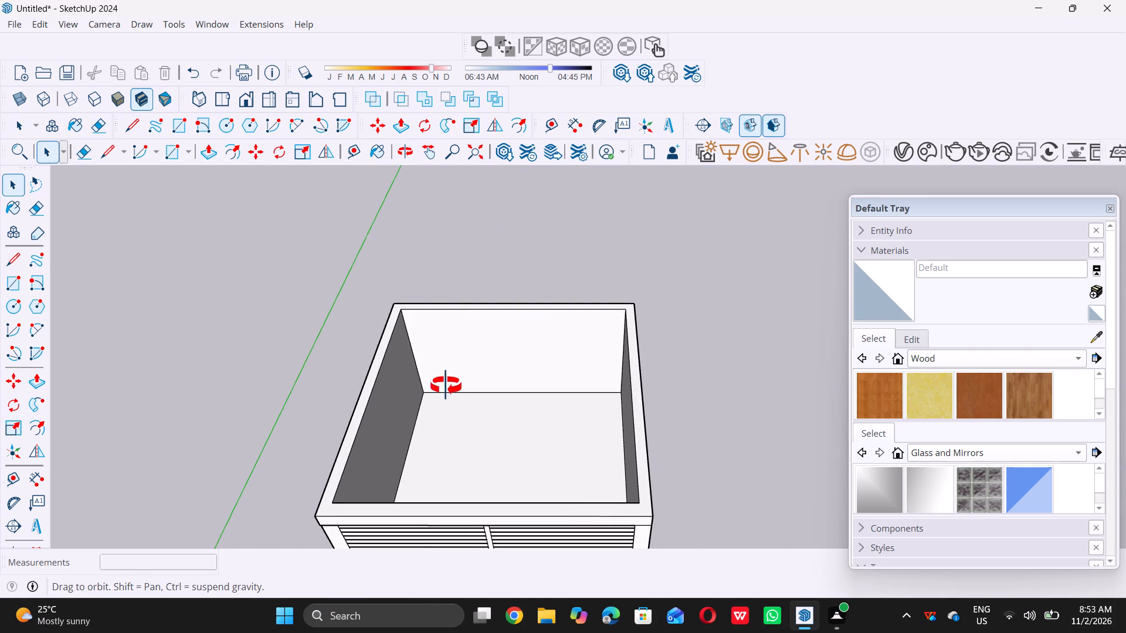
middle_drag(446, 386, 447, 410)
scroll(386, 312, up, 6)
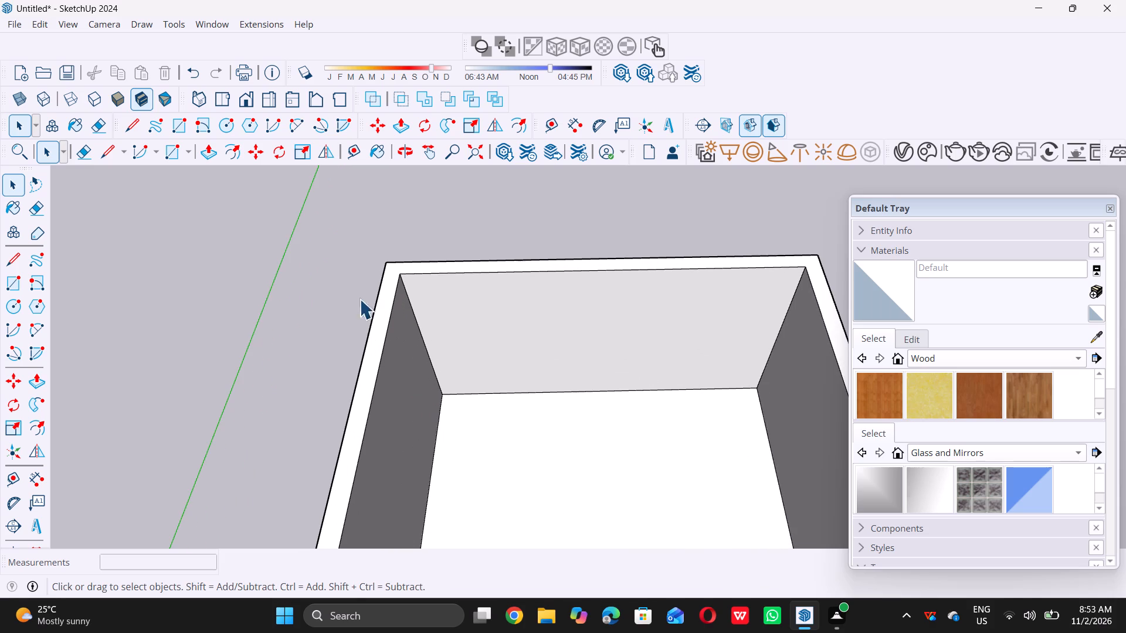
double_click(42, 283)
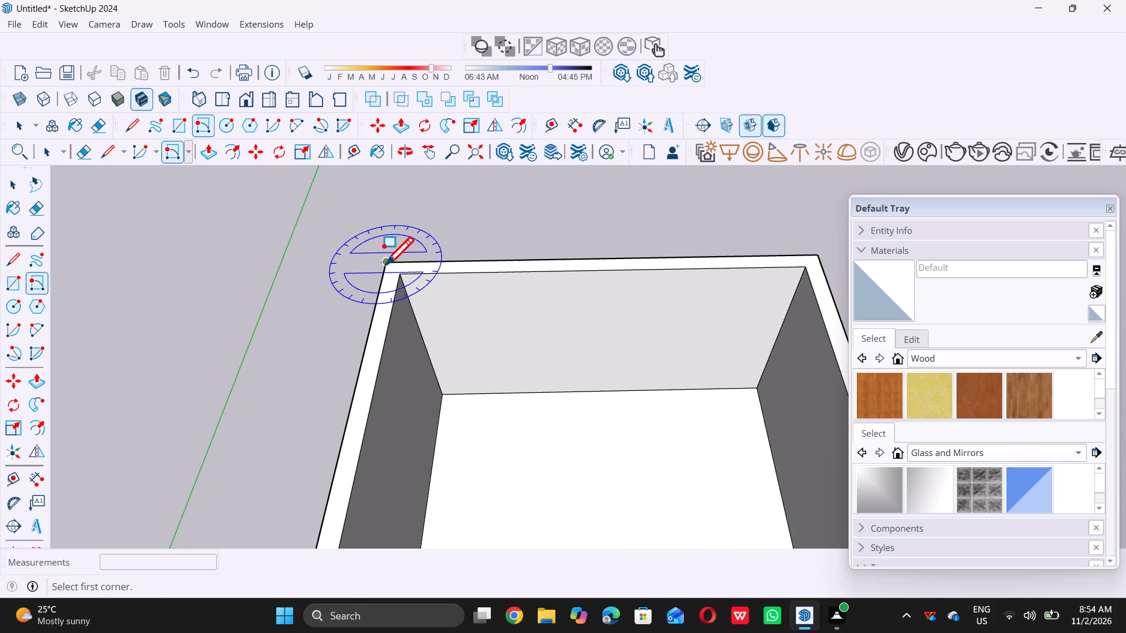
double_click(385, 265)
scroll(383, 263, down, 3)
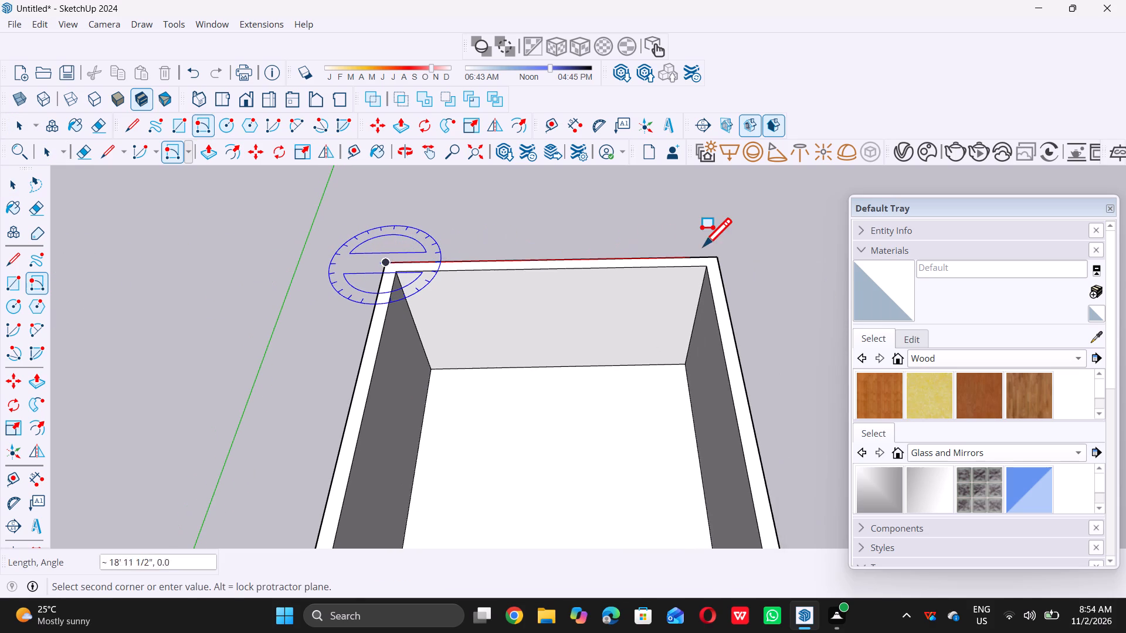
double_click(719, 254)
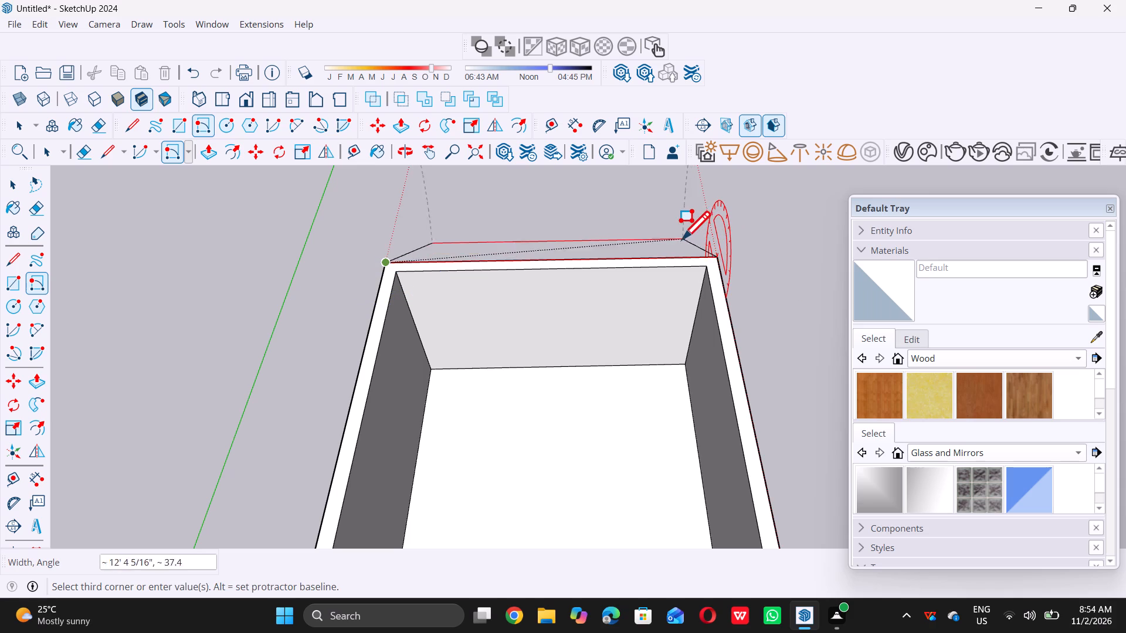
scroll(679, 241, down, 15)
middle_drag(605, 348, 654, 338)
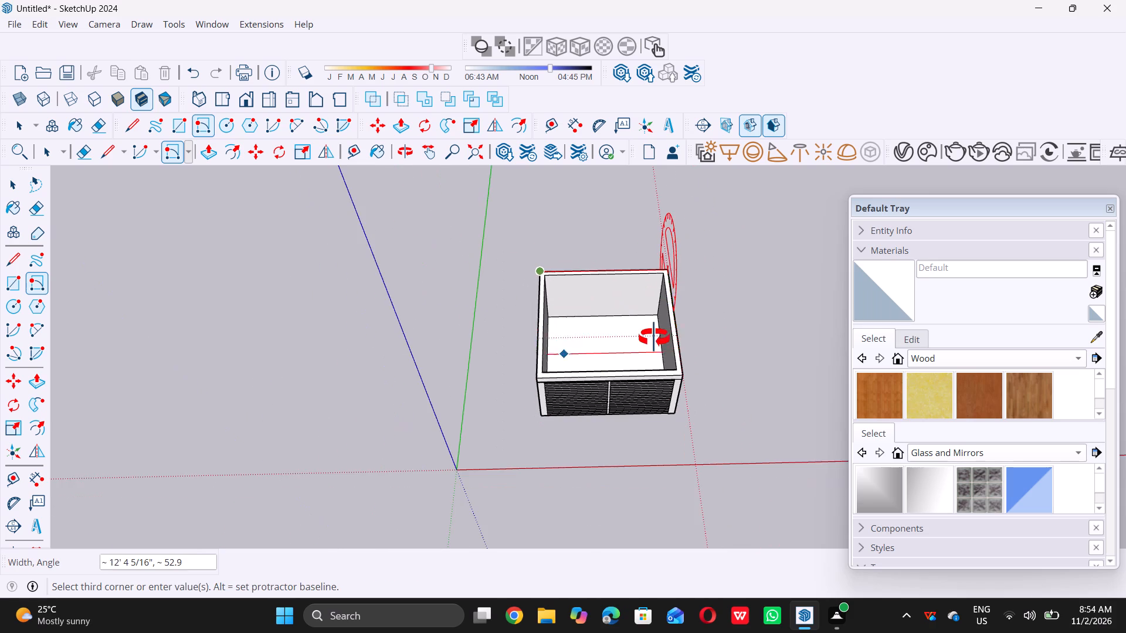
middle_drag(654, 338, 853, 279)
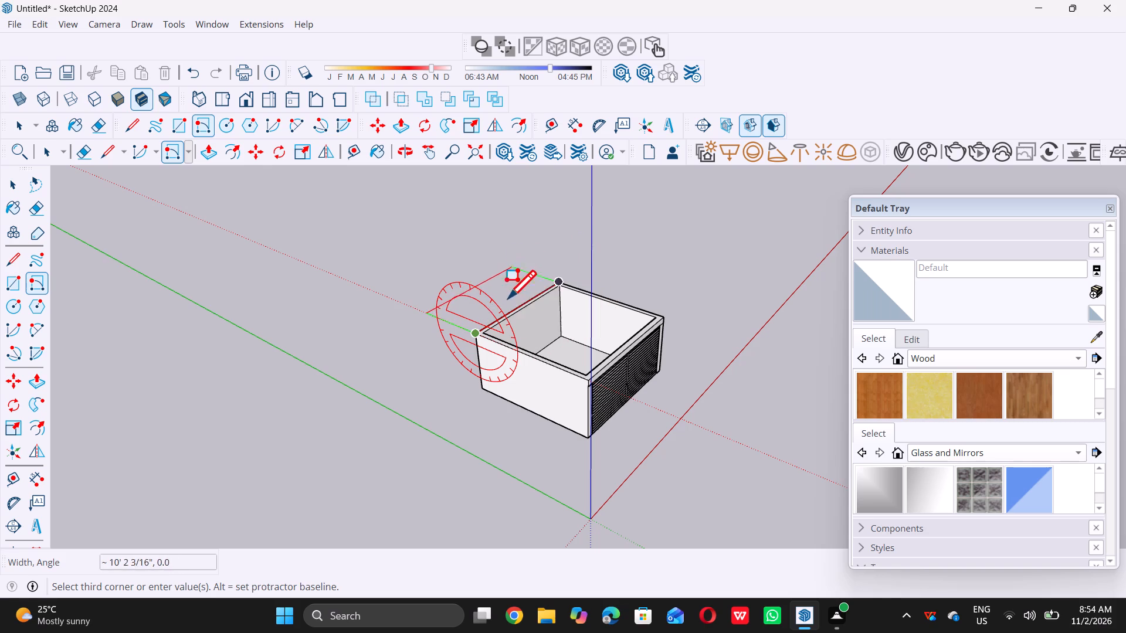
scroll(507, 314, down, 8)
middle_drag(500, 362, 572, 332)
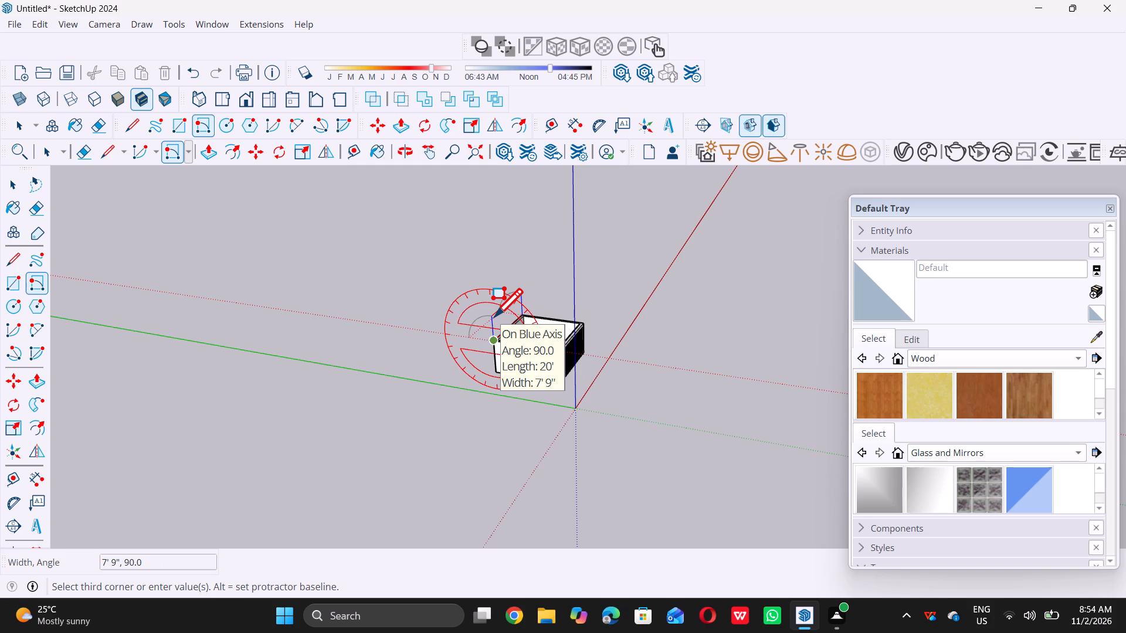
key(9)
key(shift+quotedbl)
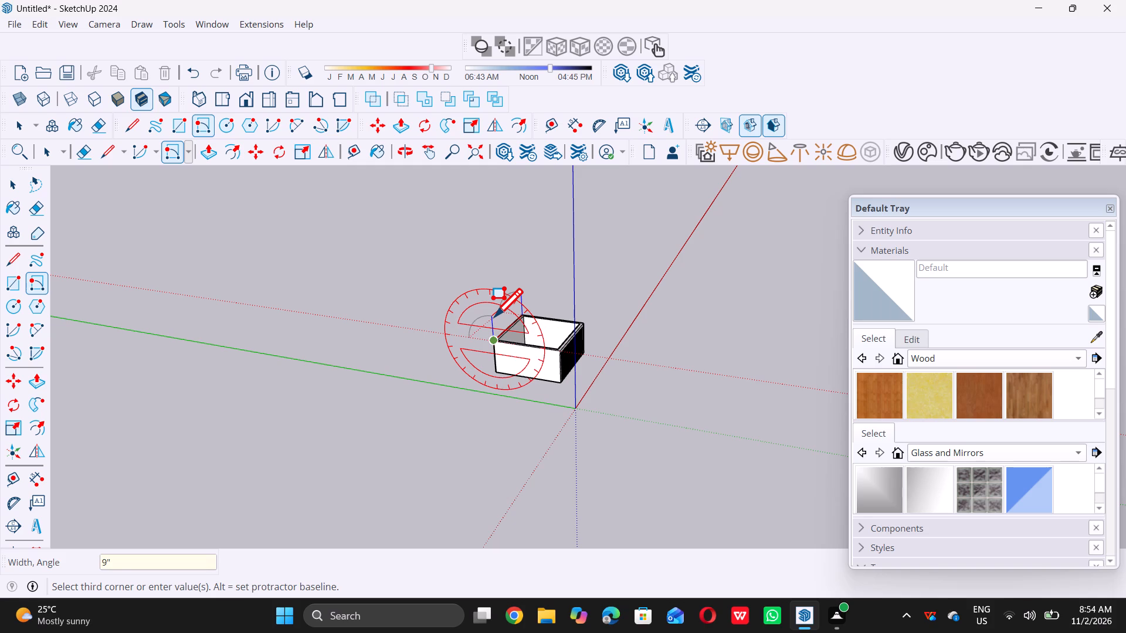
key(Return)
key(space)
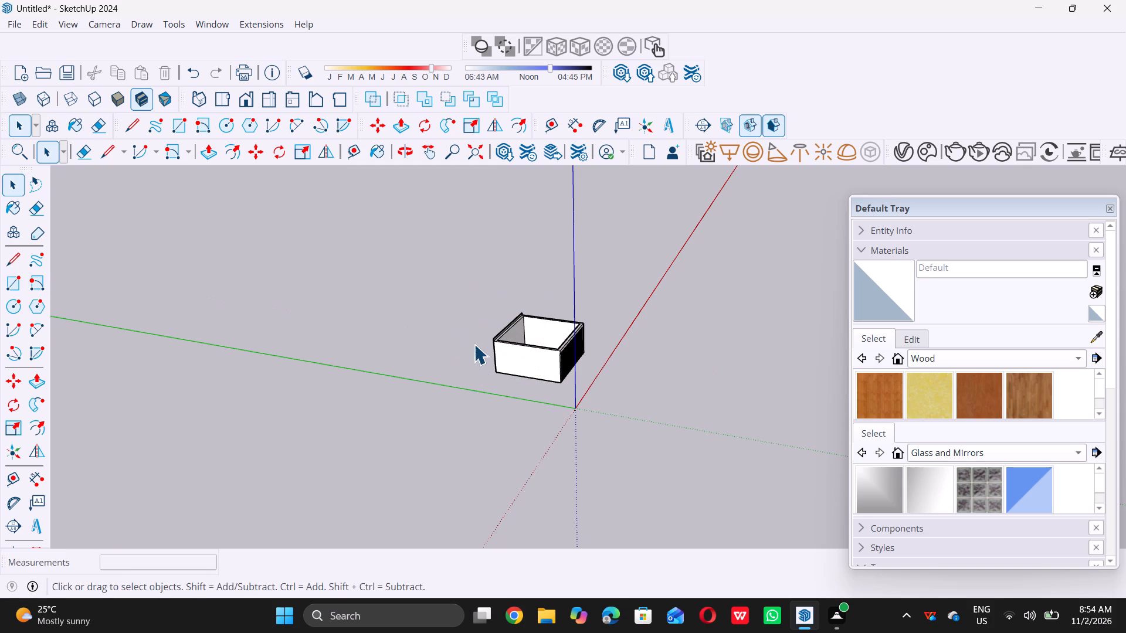
Push/Pull the upright 9" strip about 20' 1" from the back wall to the slatted front to form the roof slab.
scroll(549, 338, up, 13)
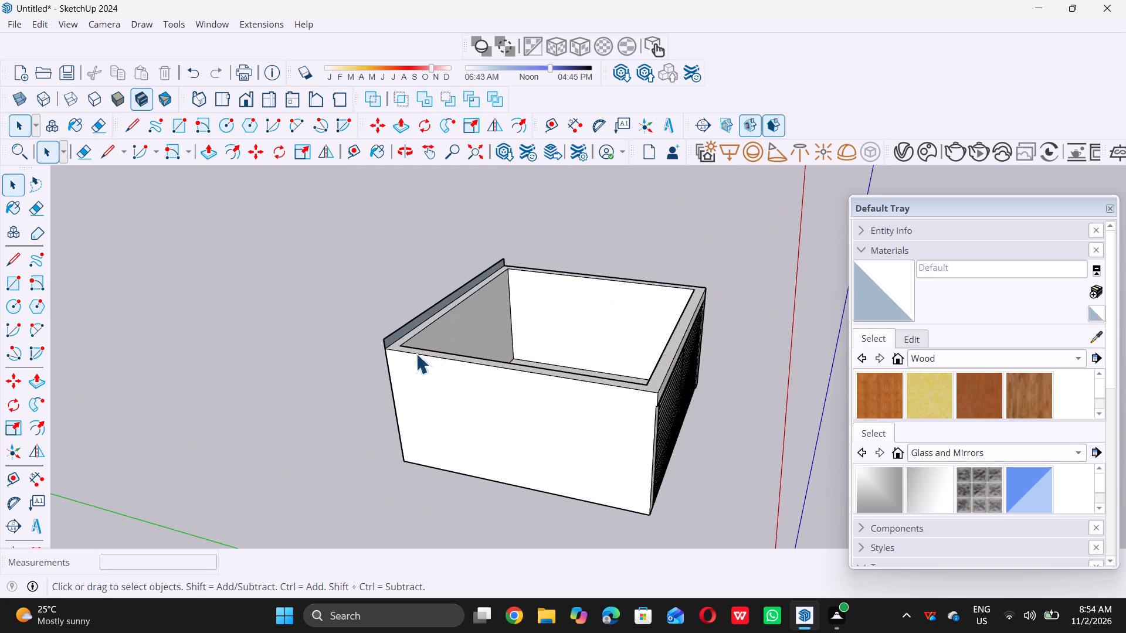
scroll(381, 335, up, 15)
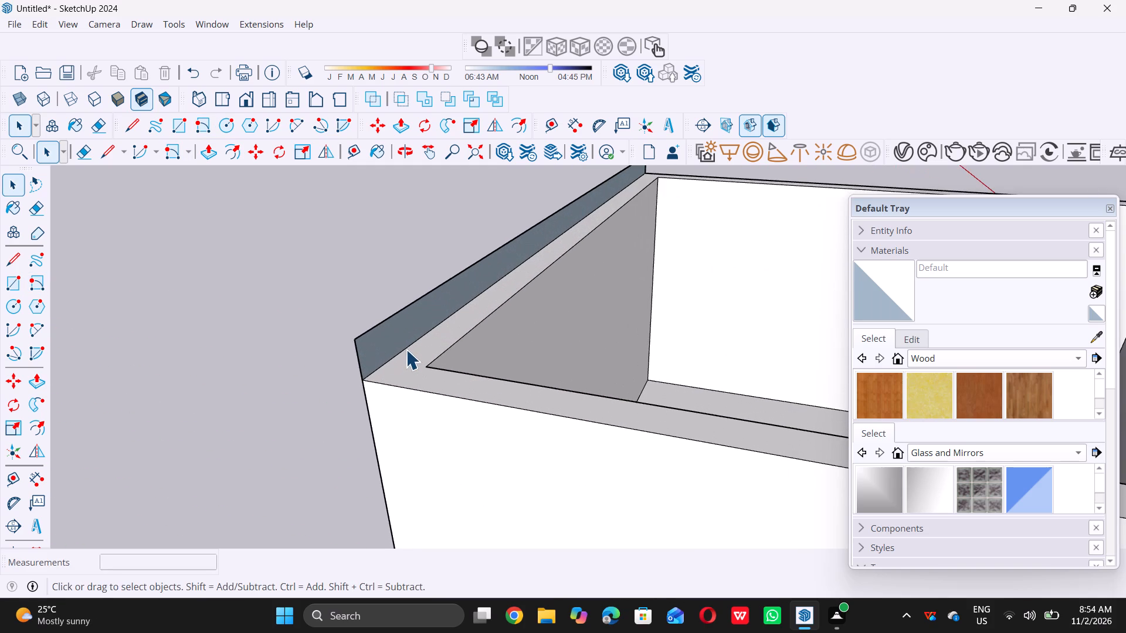
scroll(406, 349, up, 4)
click(398, 333)
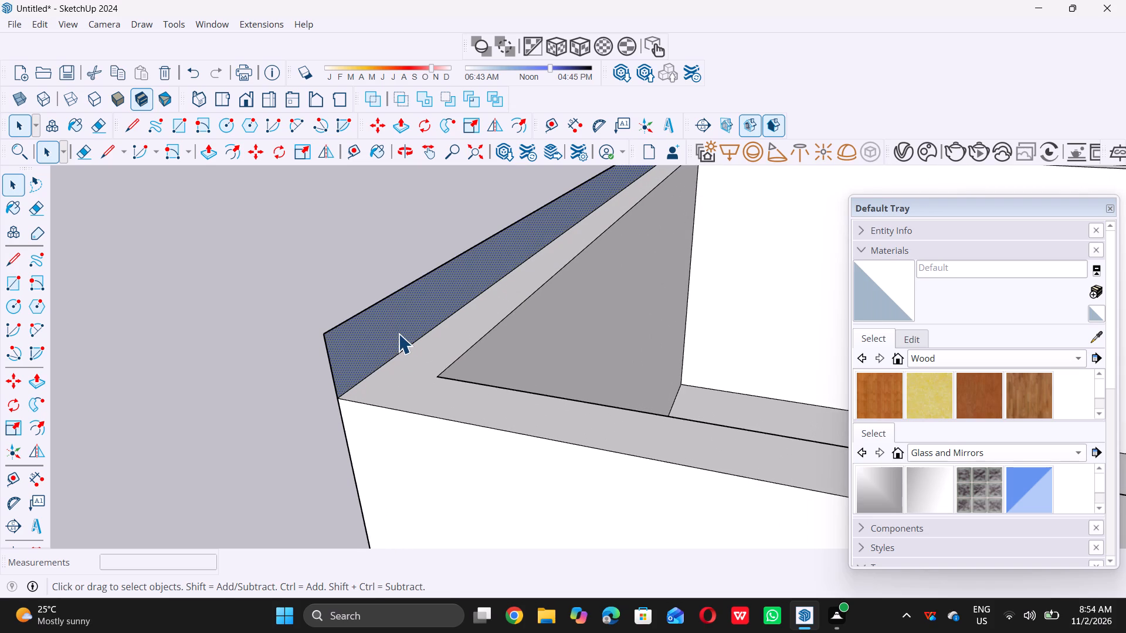
key(p)
click(398, 333)
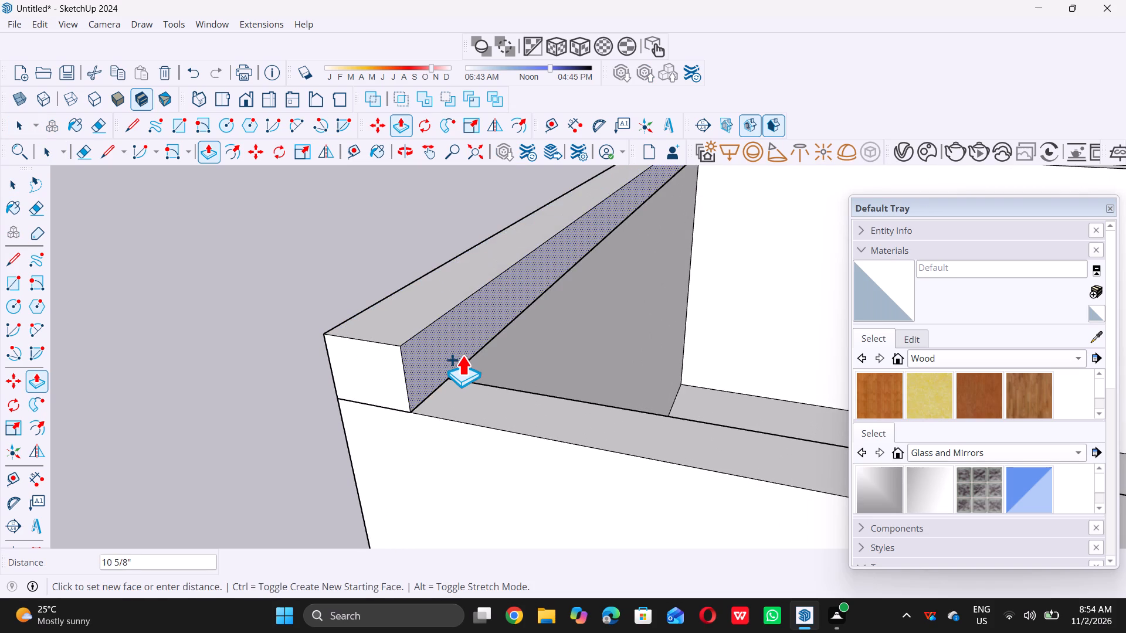
scroll(462, 355, down, 5)
scroll(462, 356, down, 17)
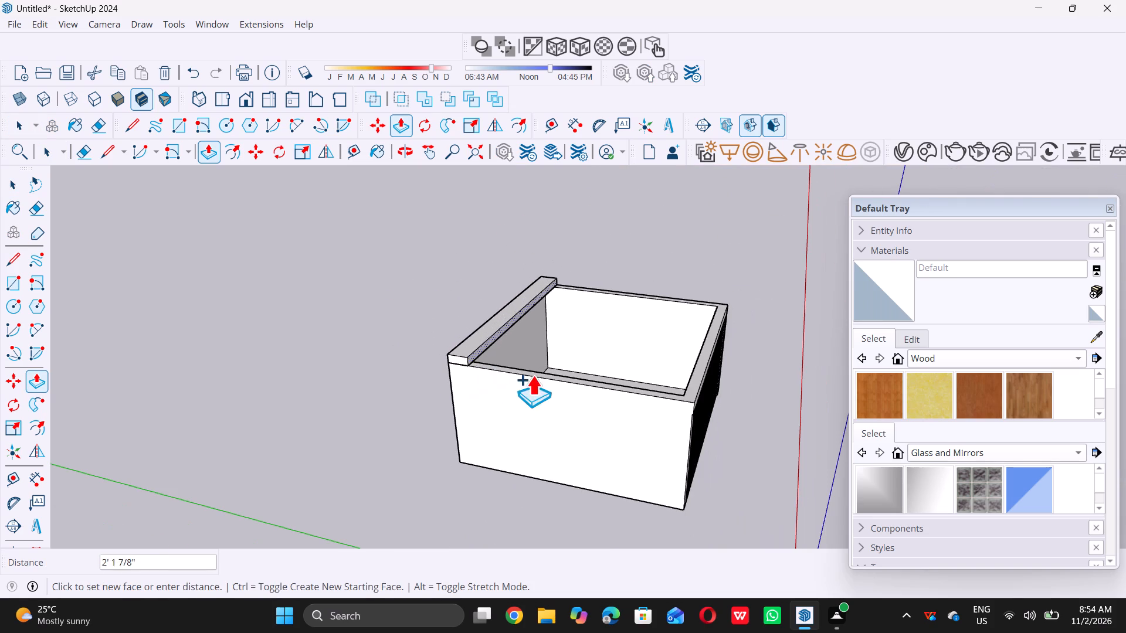
double_click(691, 431)
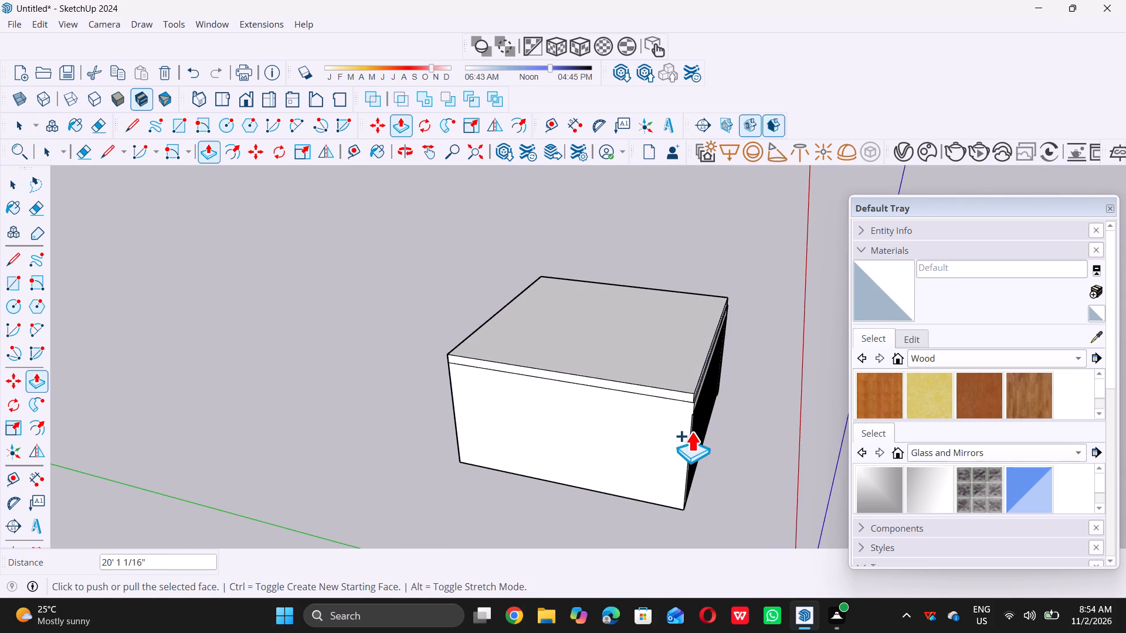
key(space)
Examine the roof slab over the room from the front and from above.
scroll(490, 446, down, 6)
middle_drag(641, 453, 407, 350)
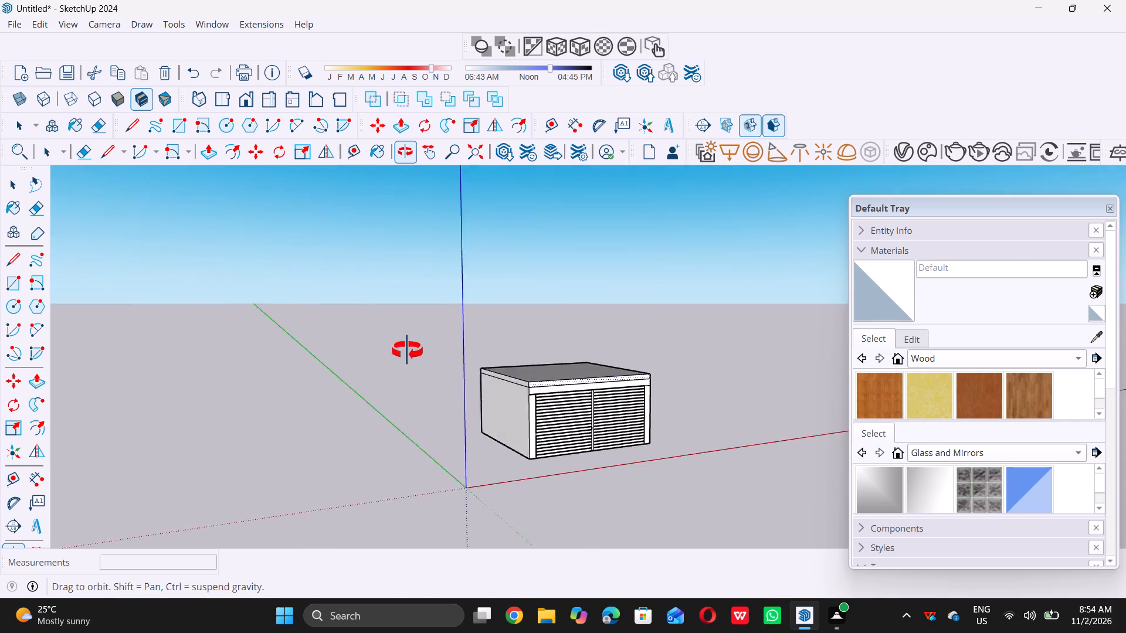
middle_drag(407, 350, 347, 325)
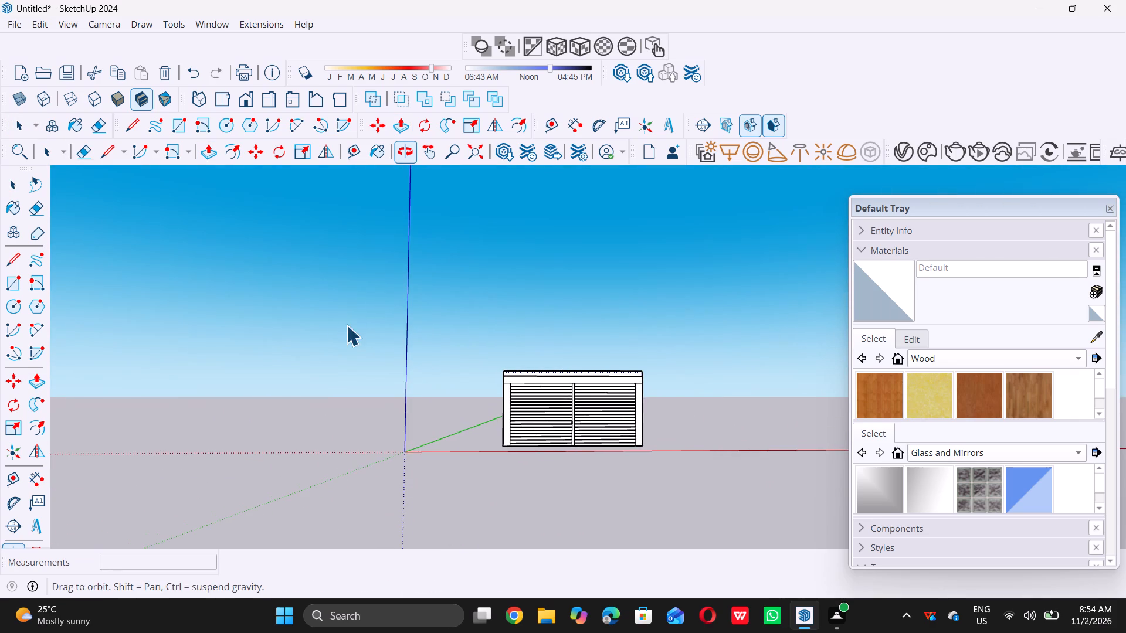
scroll(549, 356, up, 6)
middle_drag(464, 336, 439, 458)
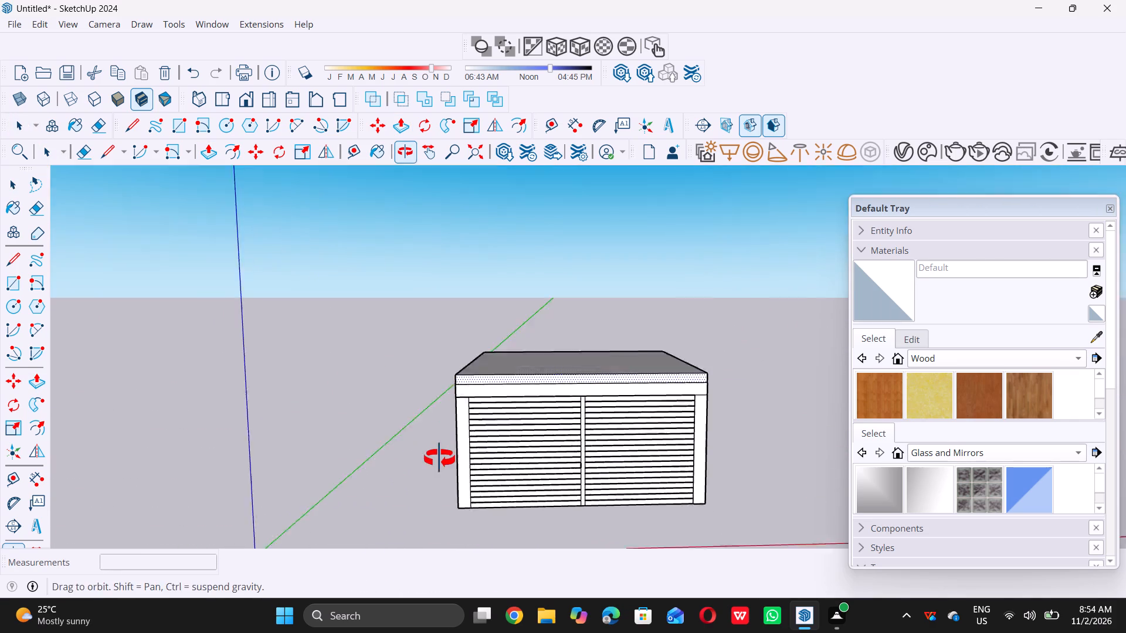
middle_drag(439, 458, 435, 464)
scroll(435, 464, up, 1)
double_click(318, 365)
scroll(685, 257, down, 1)
middle_drag(686, 260, 646, 387)
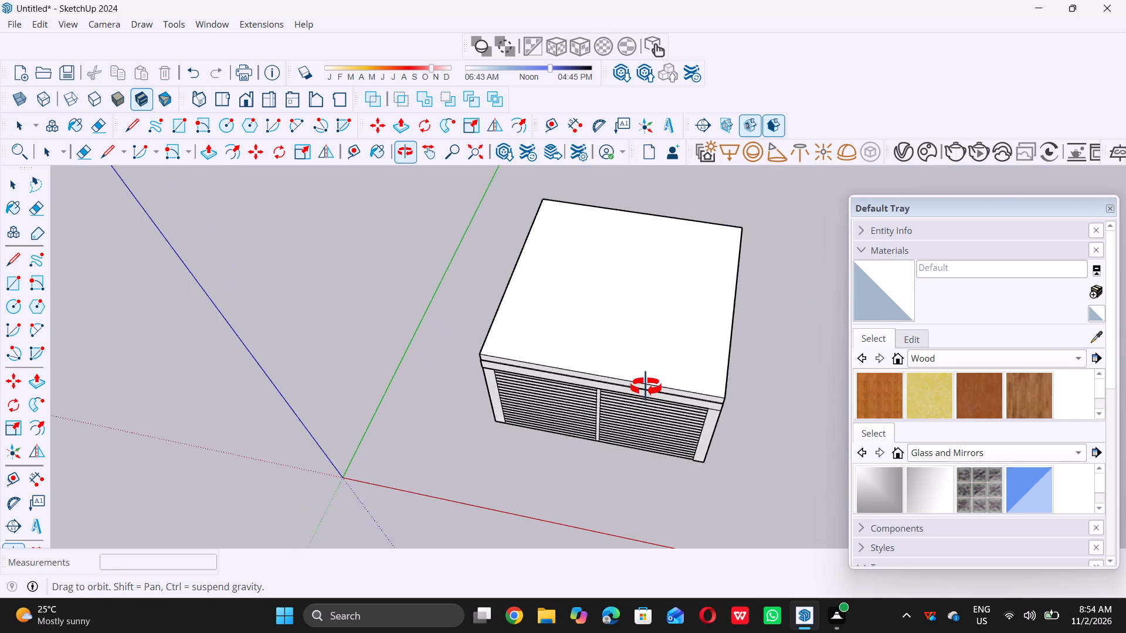
middle_drag(646, 387, 678, 361)
scroll(631, 326, up, 1)
scroll(620, 320, down, 4)
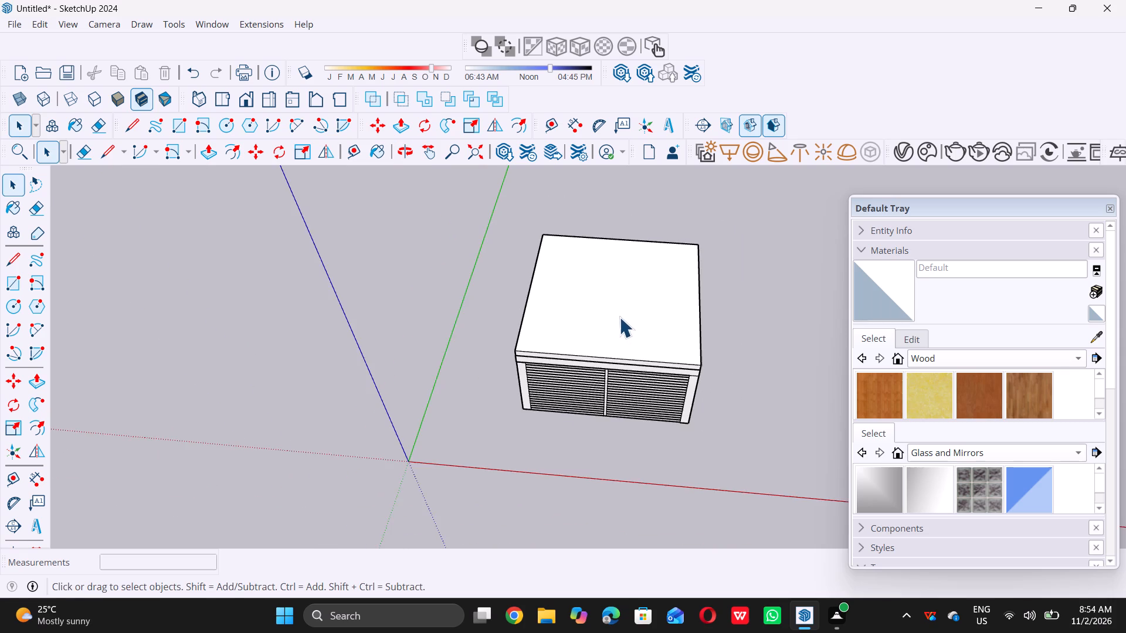
middle_drag(619, 316, 626, 332)
scroll(619, 321, down, 1)
middle_click(626, 331)
scroll(627, 329, up, 4)
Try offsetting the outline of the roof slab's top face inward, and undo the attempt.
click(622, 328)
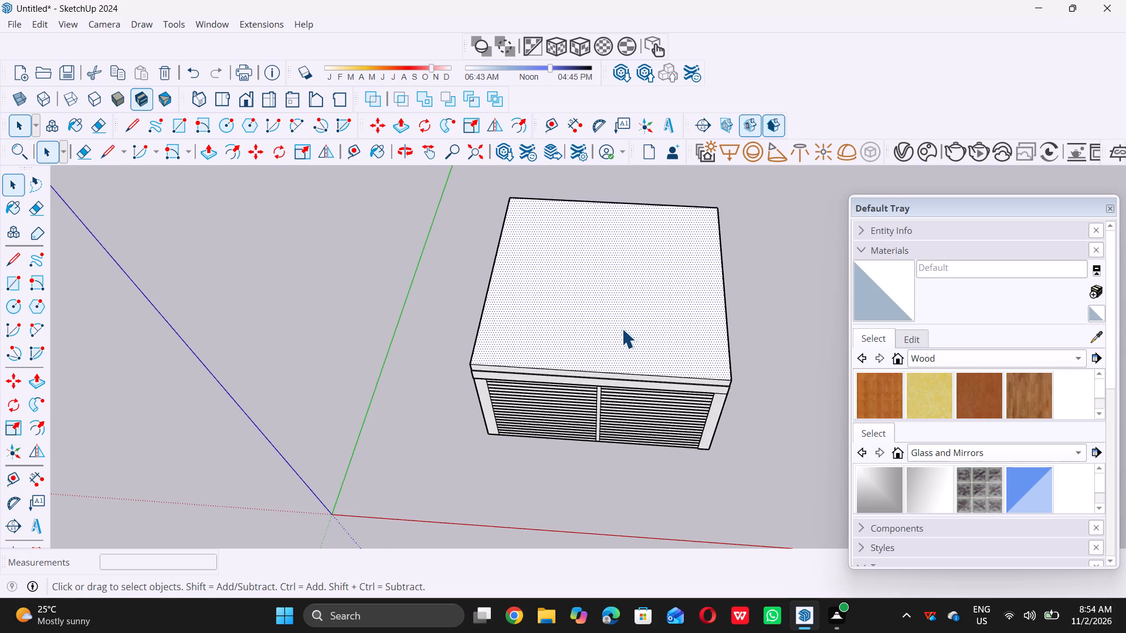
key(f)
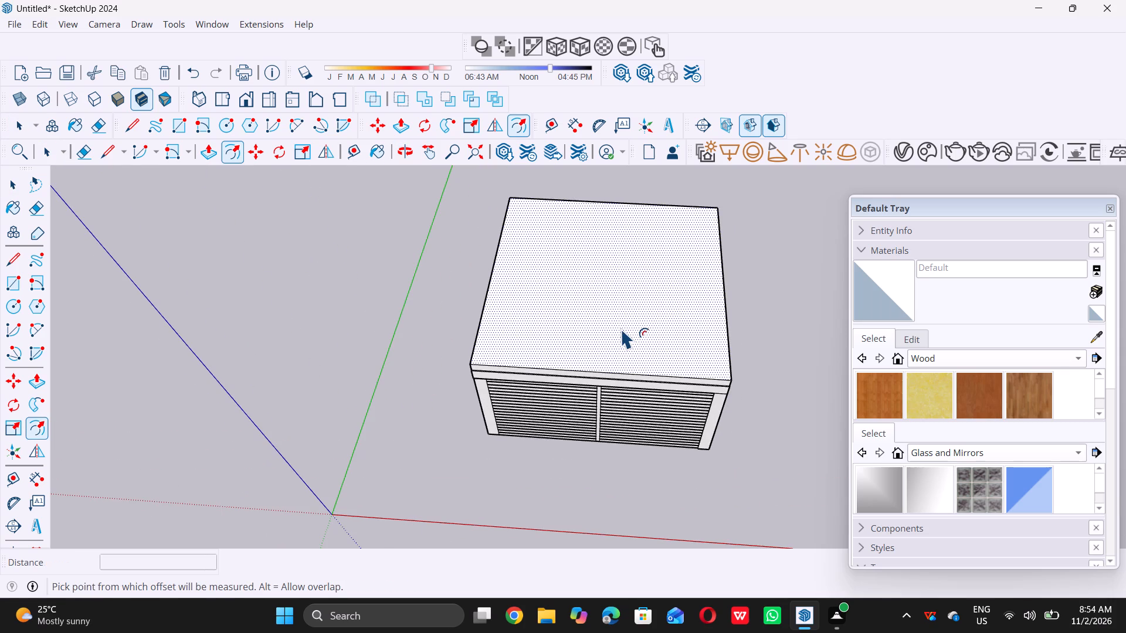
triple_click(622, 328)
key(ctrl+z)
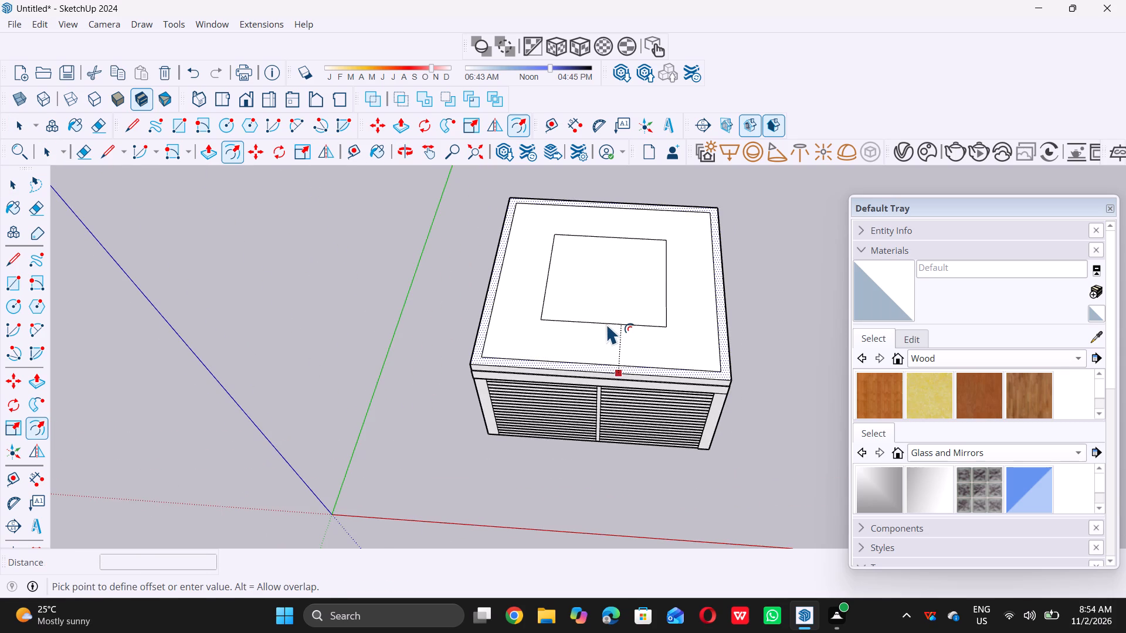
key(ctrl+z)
Offset the outline of the roof slab's top face inward by 9".
click(607, 321)
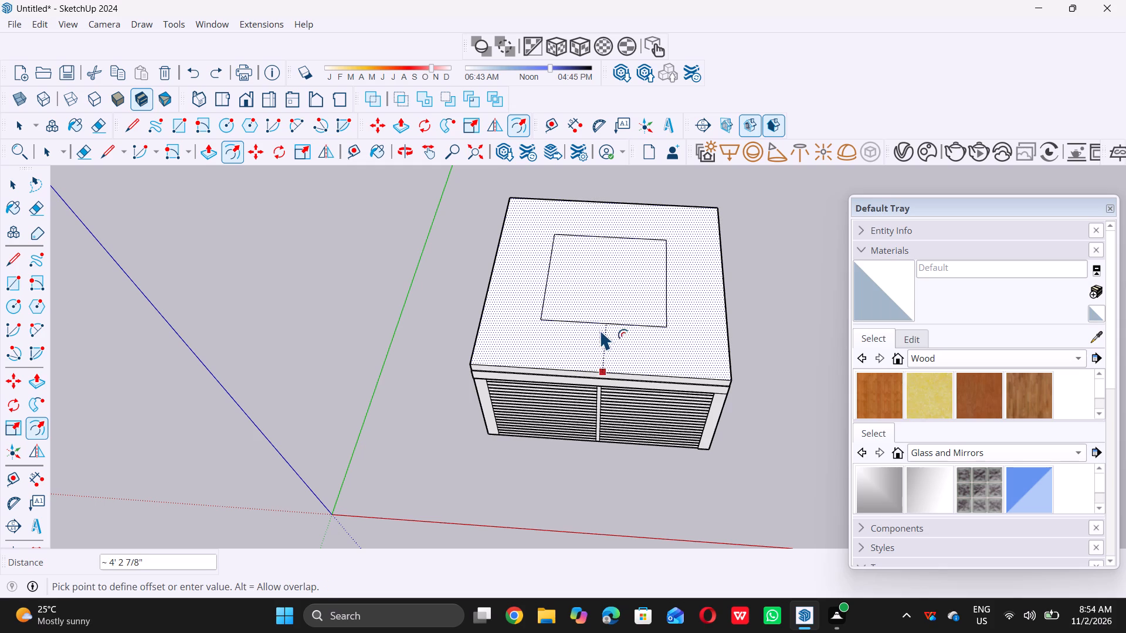
key(9)
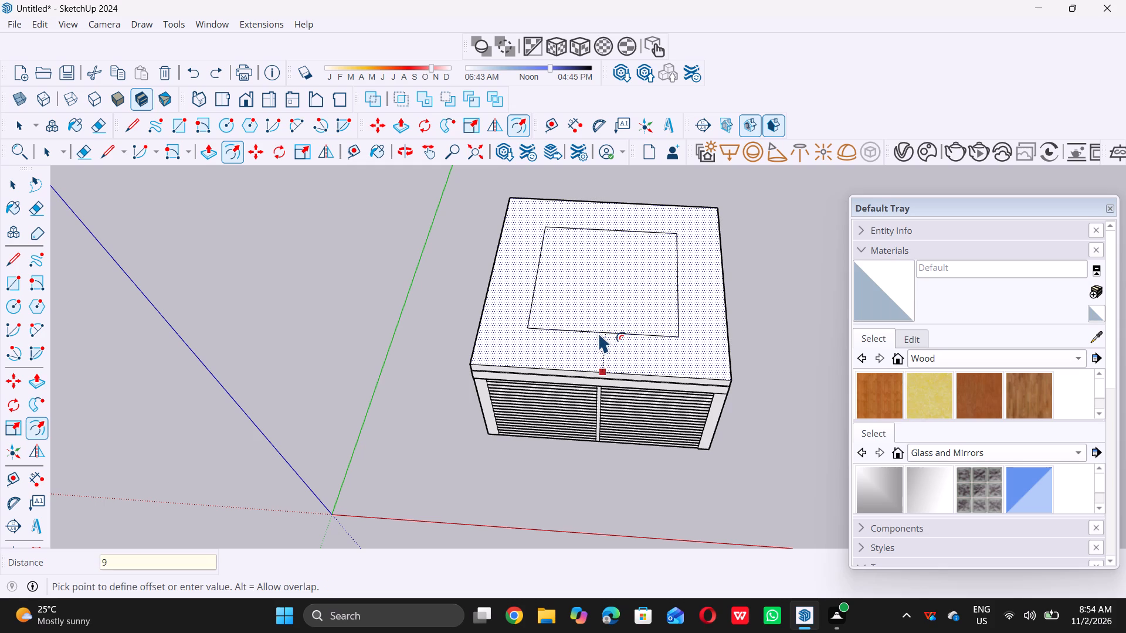
key(shift+quotedbl)
key(Return)
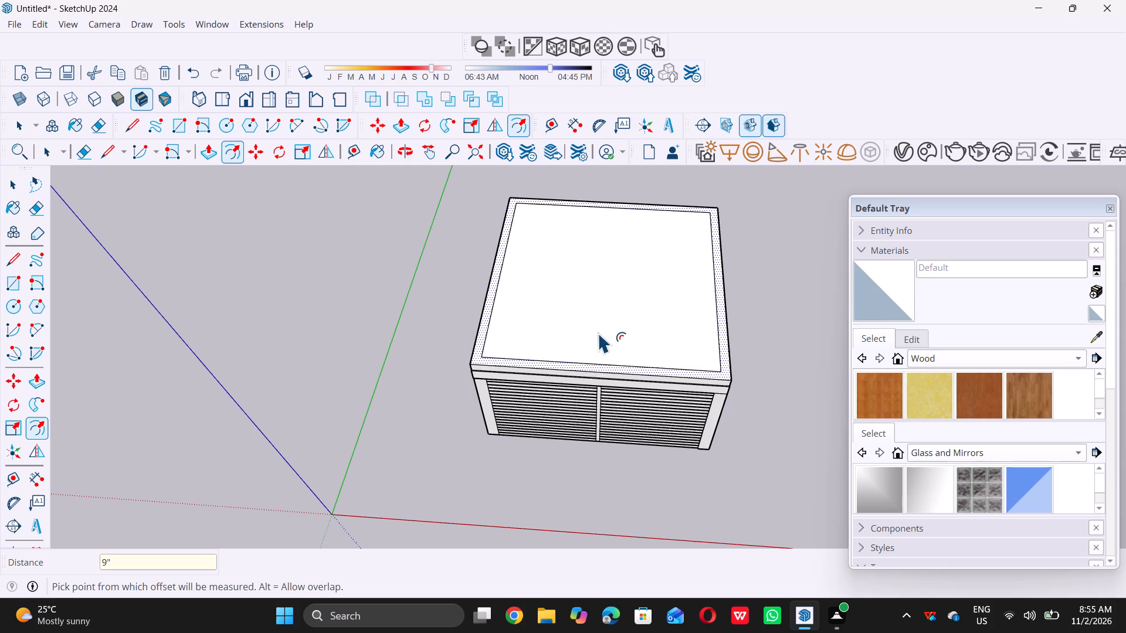
key(space)
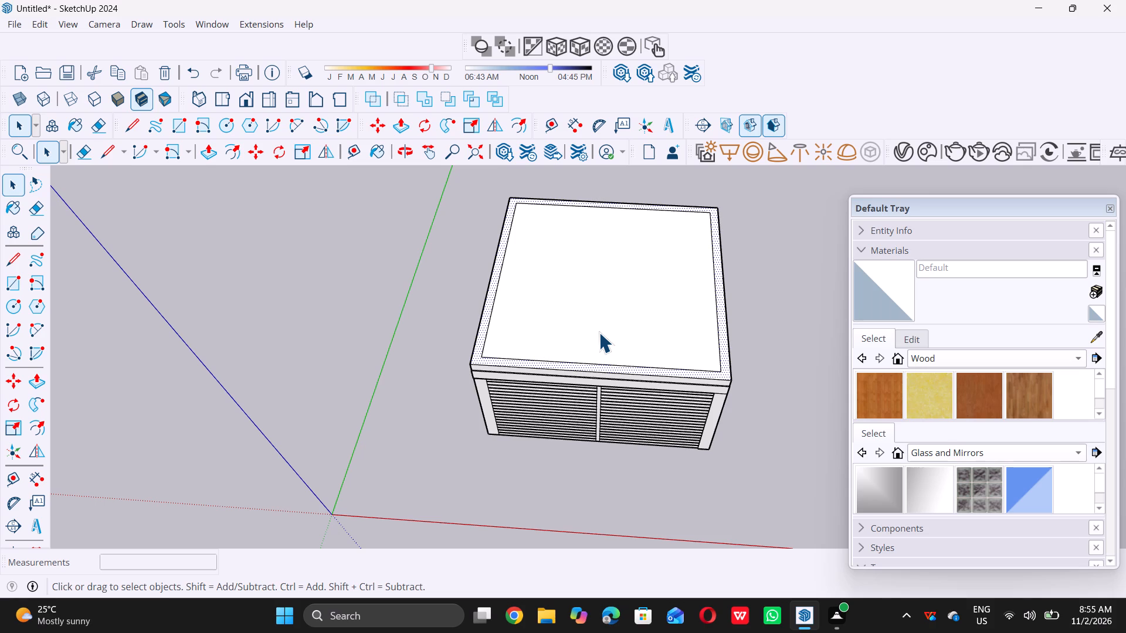
Push/Pull the border face around the roof slab's top upward by 2' to form a parapet.
scroll(447, 347, down, 7)
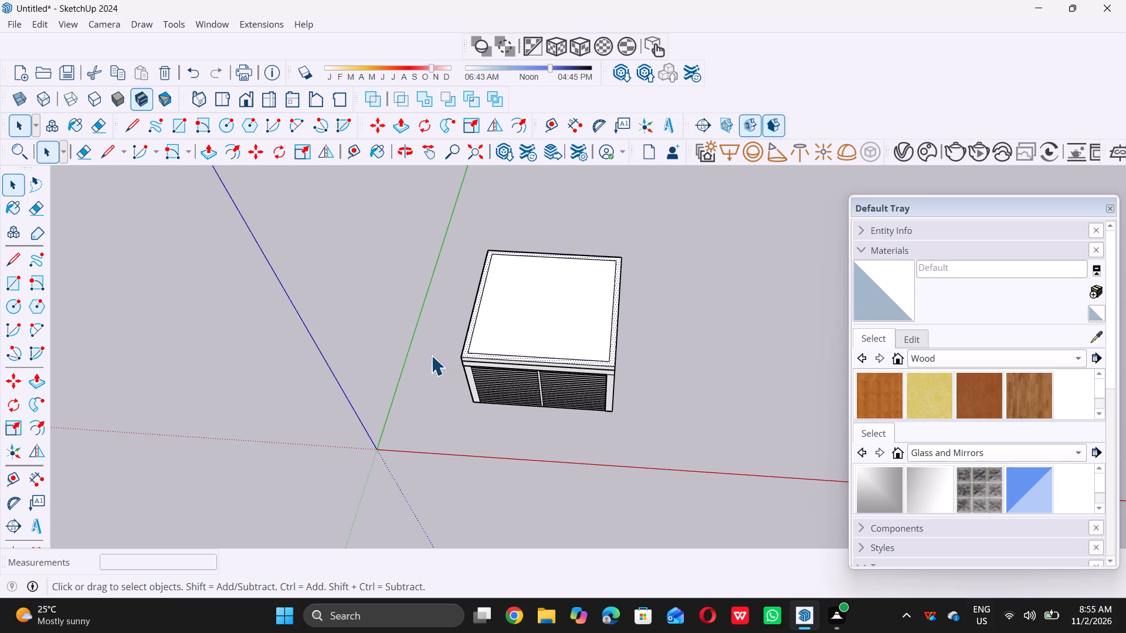
click(389, 359)
scroll(411, 365, up, 1)
middle_drag(411, 365, 504, 390)
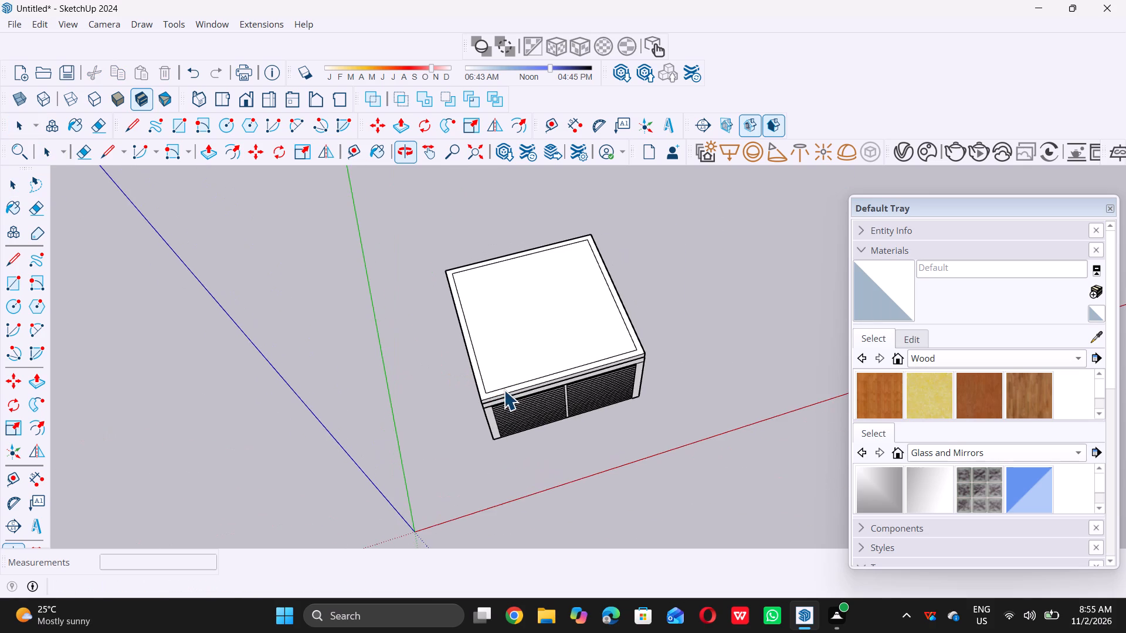
scroll(489, 392, up, 15)
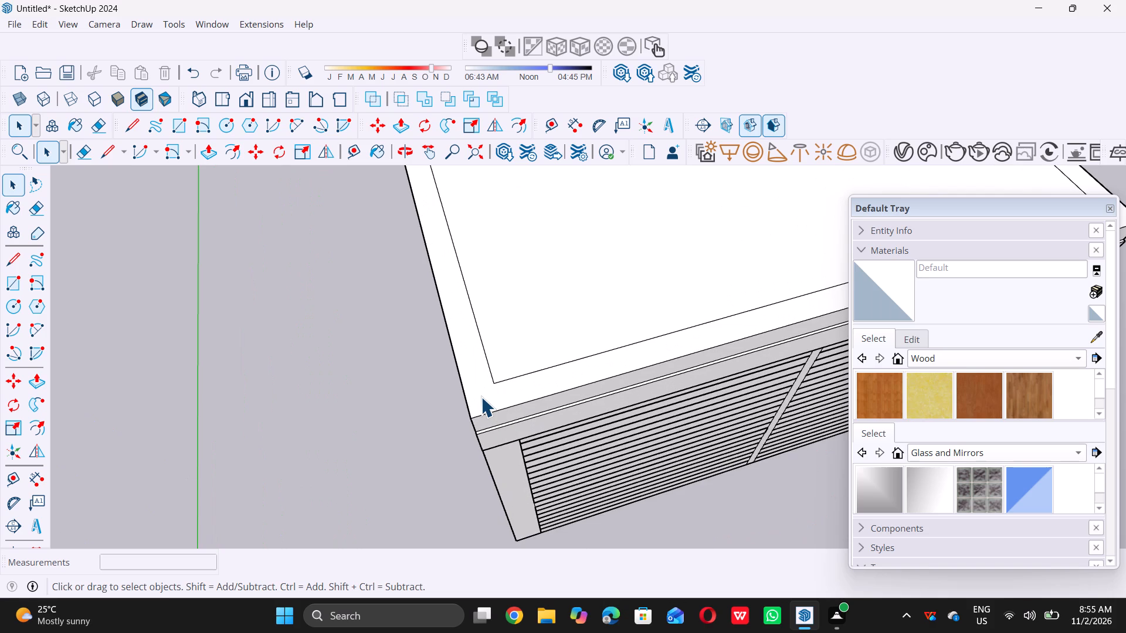
double_click(481, 397)
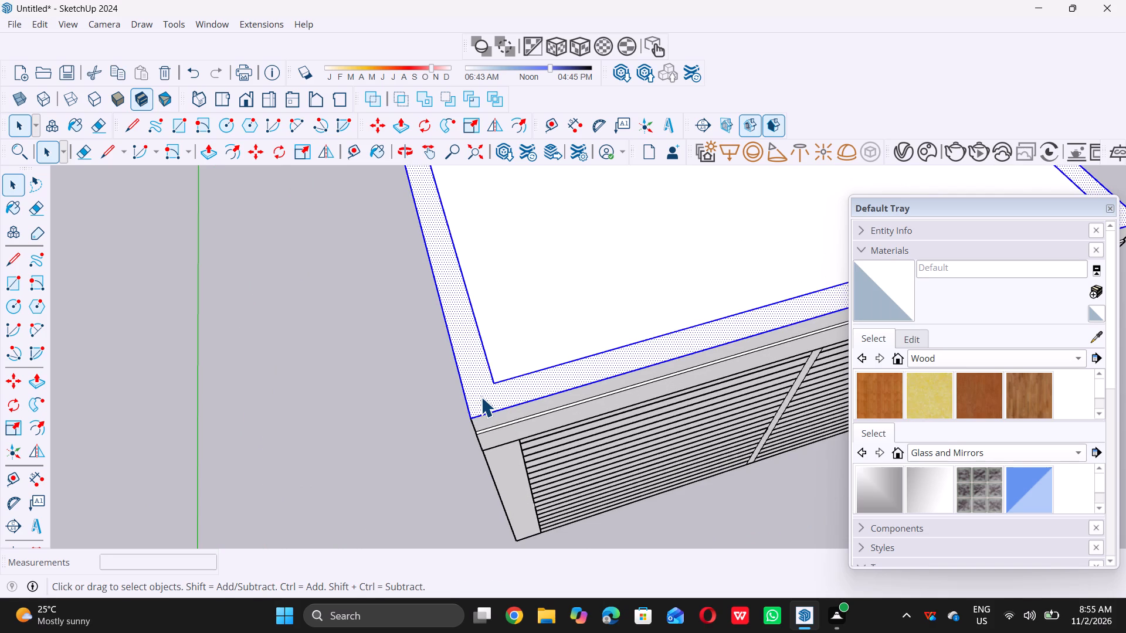
key(p)
click(481, 396)
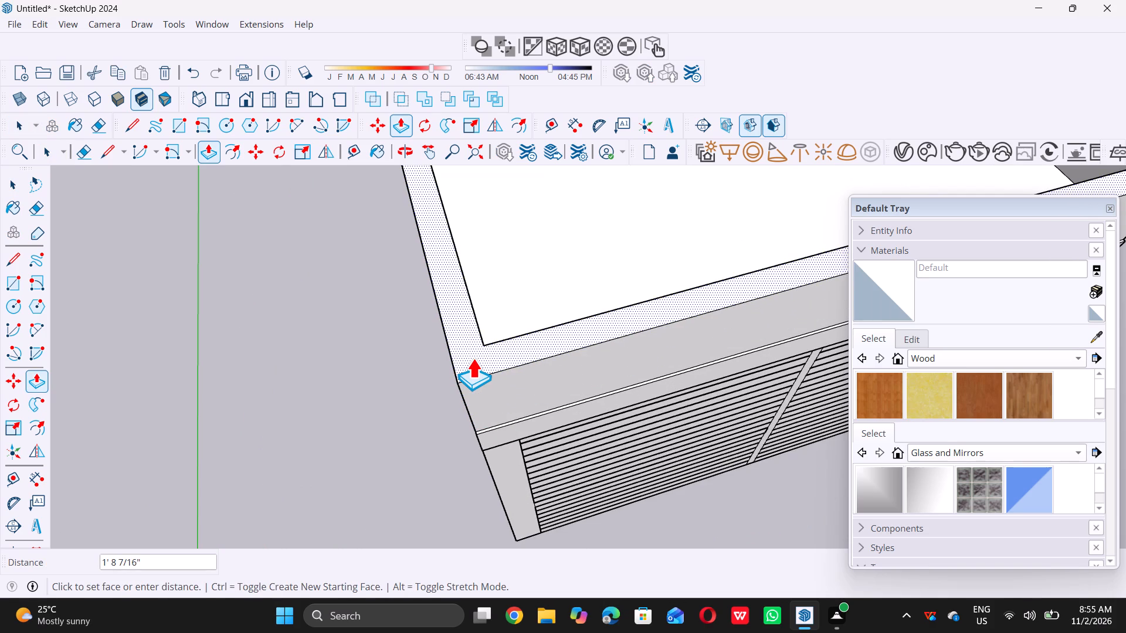
text(2')
key(Return)
key(space)
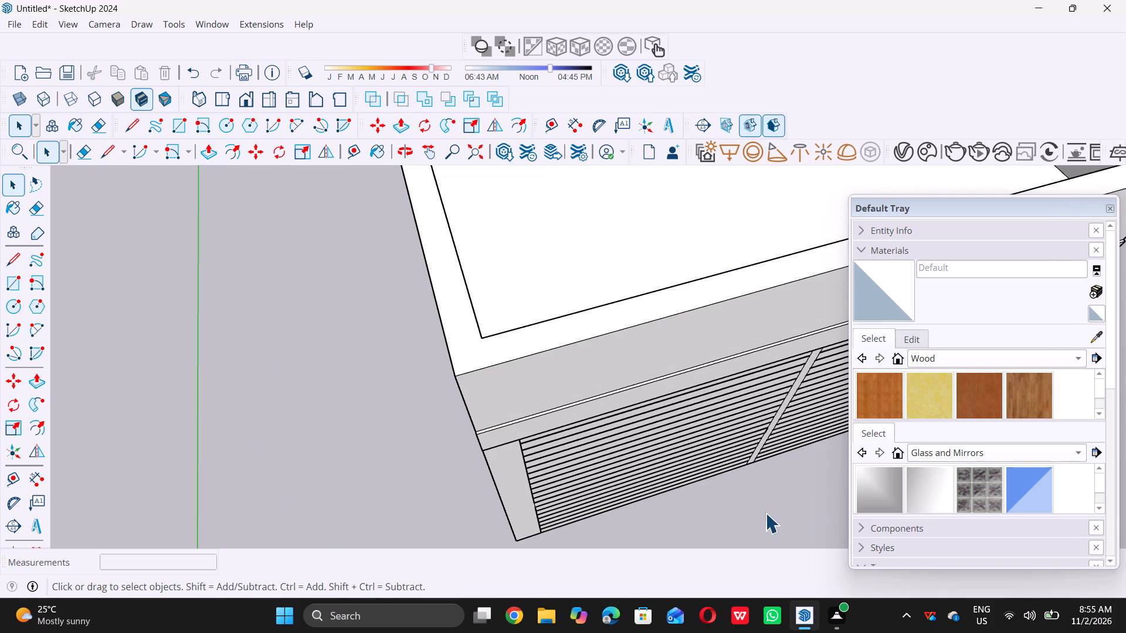
double_click(798, 554)
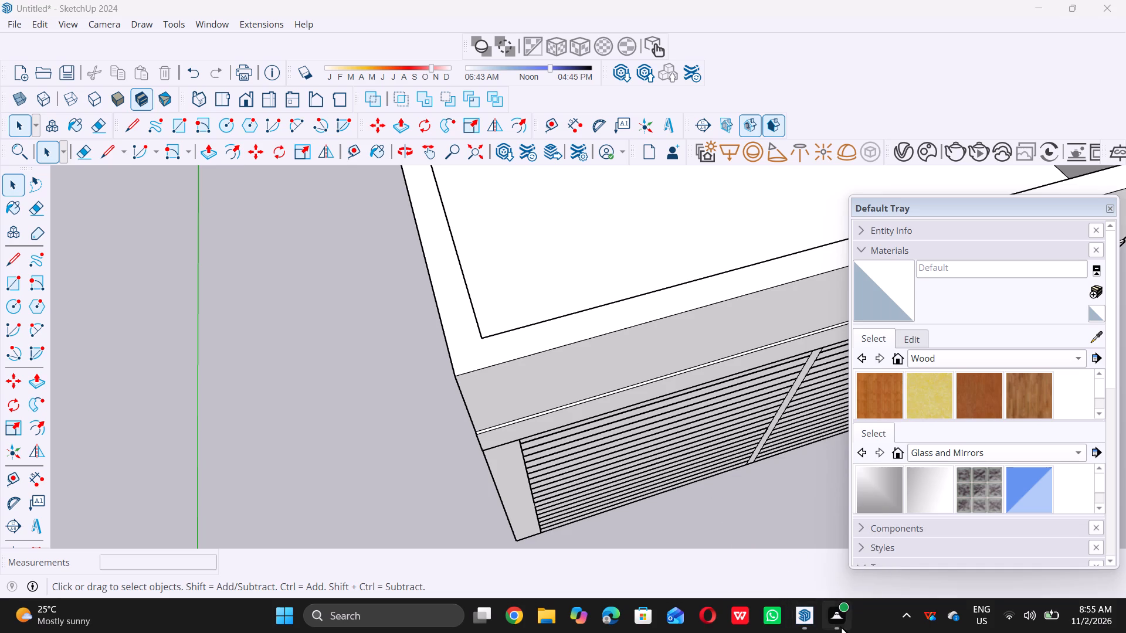
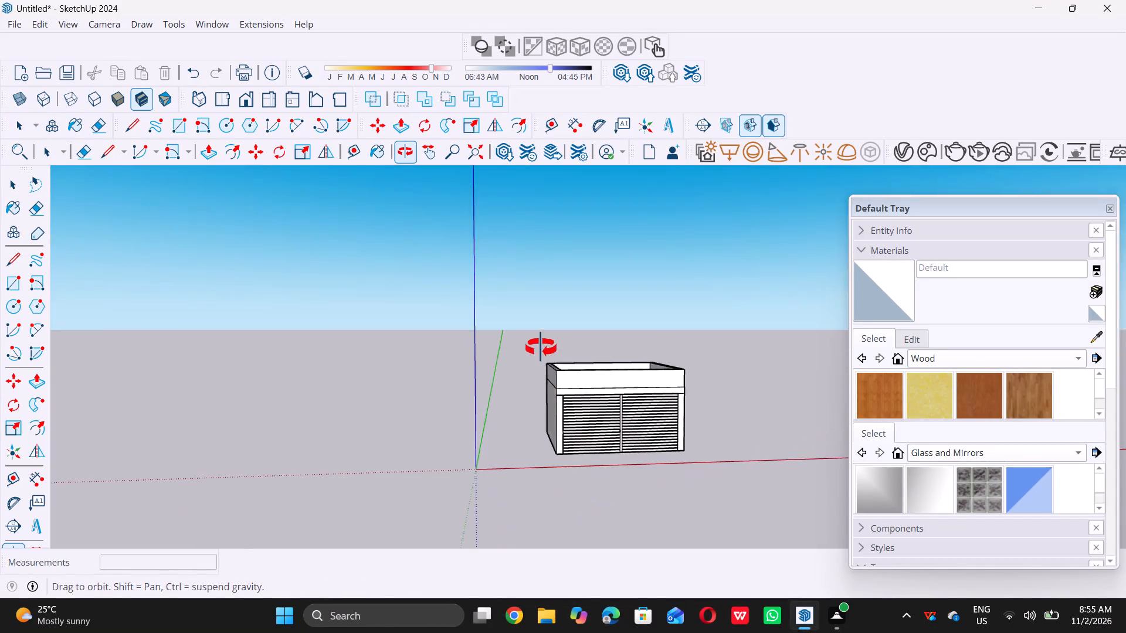
Push/Pull the top face of the parapet upward by a further 2'.
middle_drag(559, 435, 507, 409)
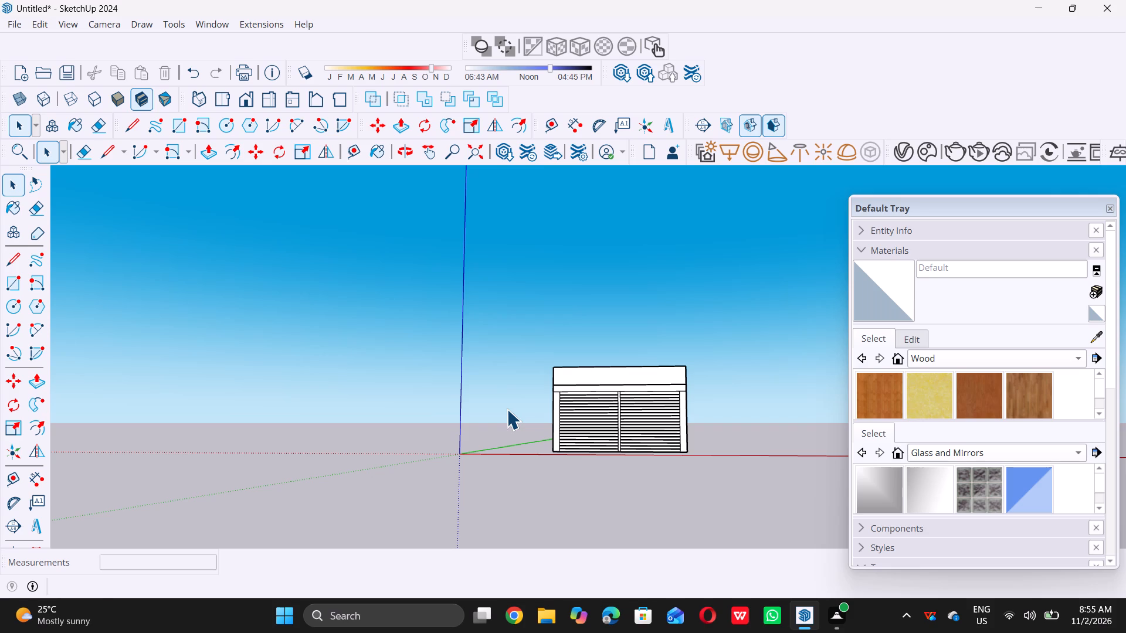
scroll(612, 326, down, 4)
middle_drag(602, 333, 709, 514)
middle_drag(659, 298, 612, 362)
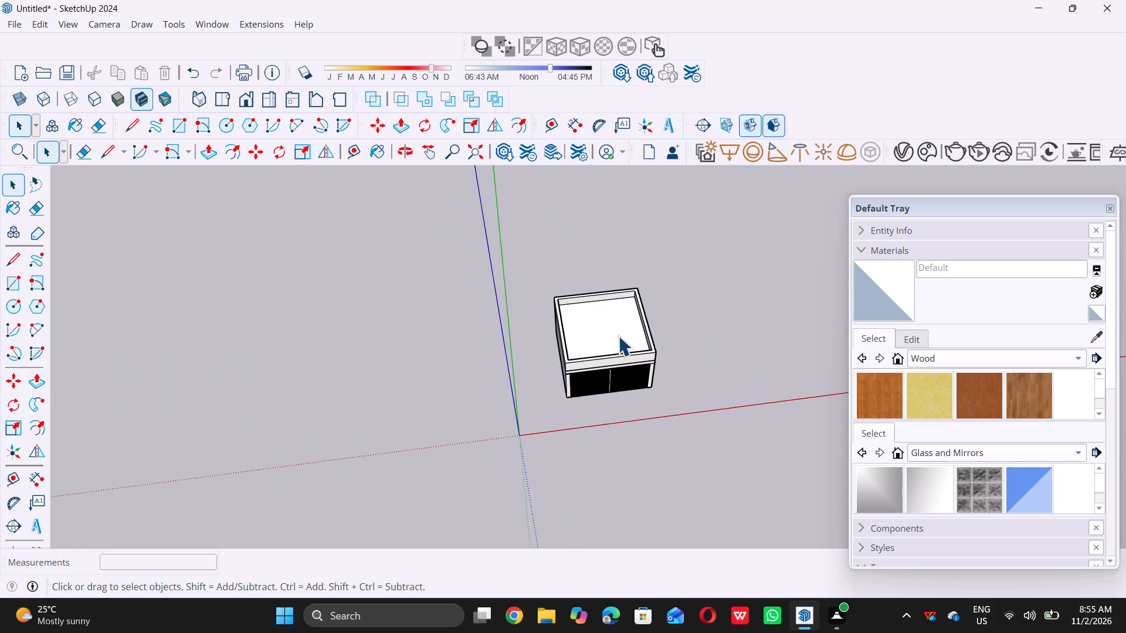
scroll(618, 336, up, 7)
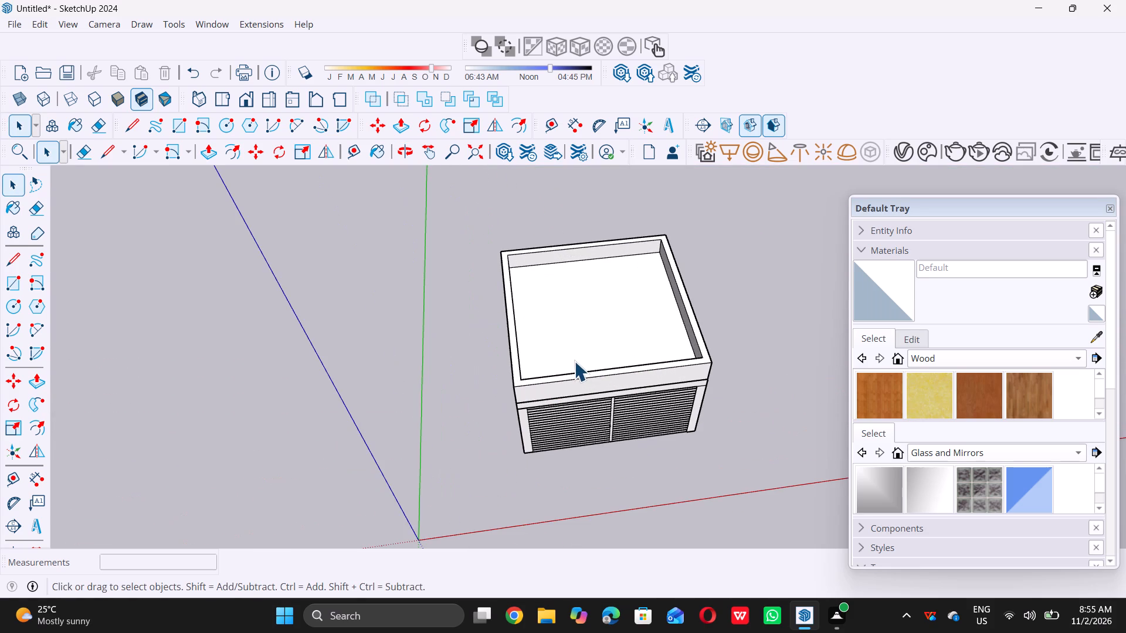
scroll(541, 375, up, 5)
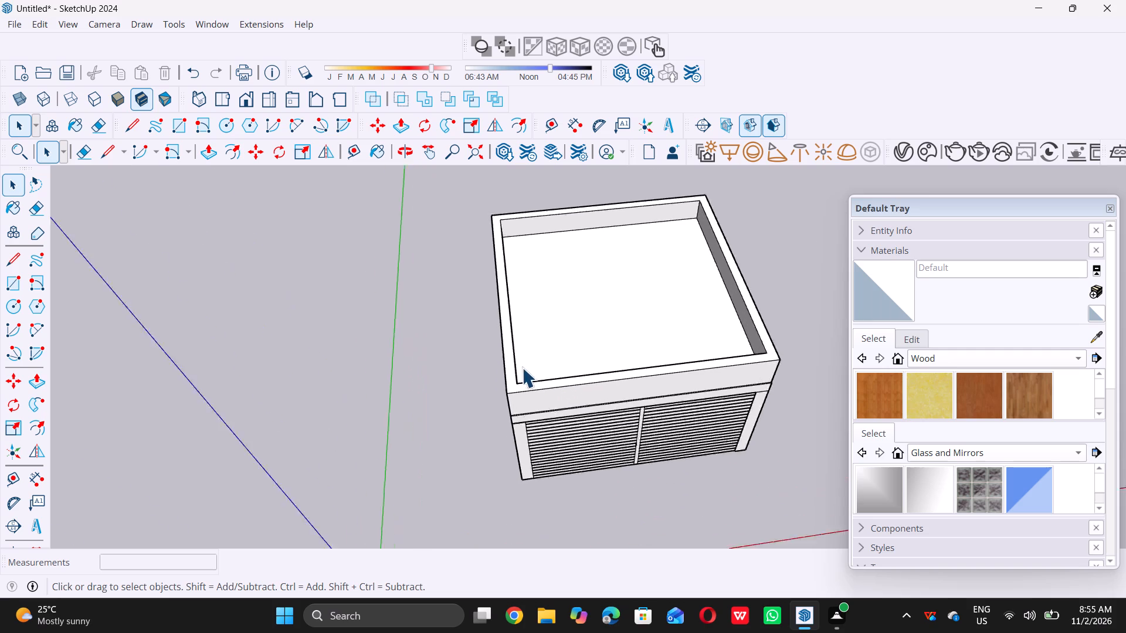
scroll(522, 367, up, 10)
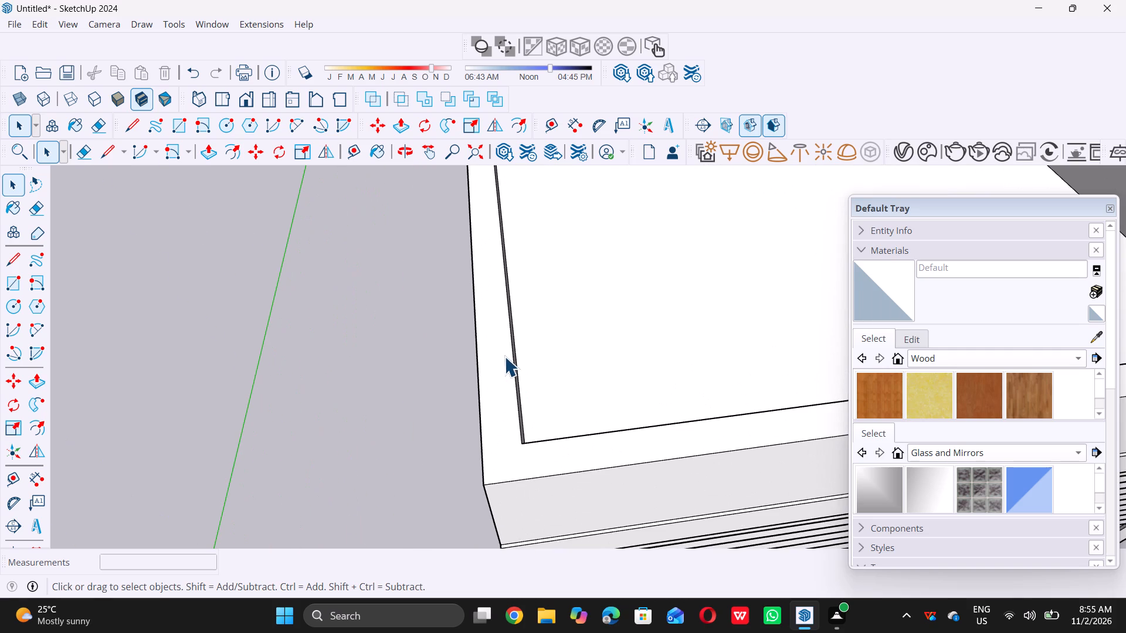
click(504, 356)
key(p)
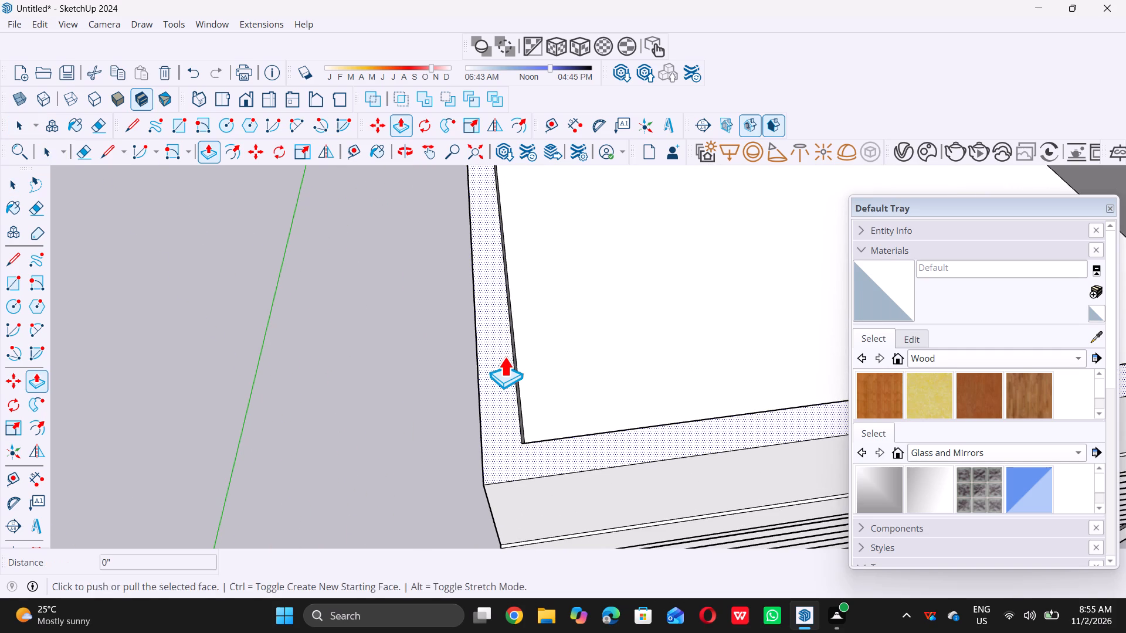
double_click(504, 356)
key(space)
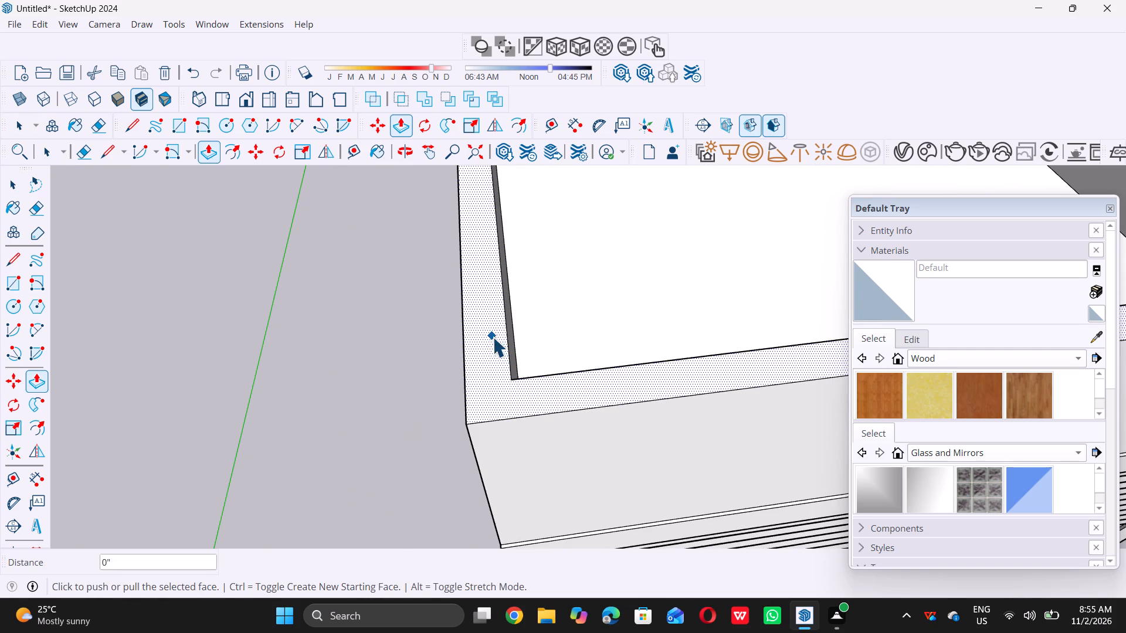
Examine the raised parapet and the roof slab beneath it from the front of the room.
scroll(508, 343, down, 16)
middle_drag(572, 440, 544, 294)
scroll(575, 411, down, 1)
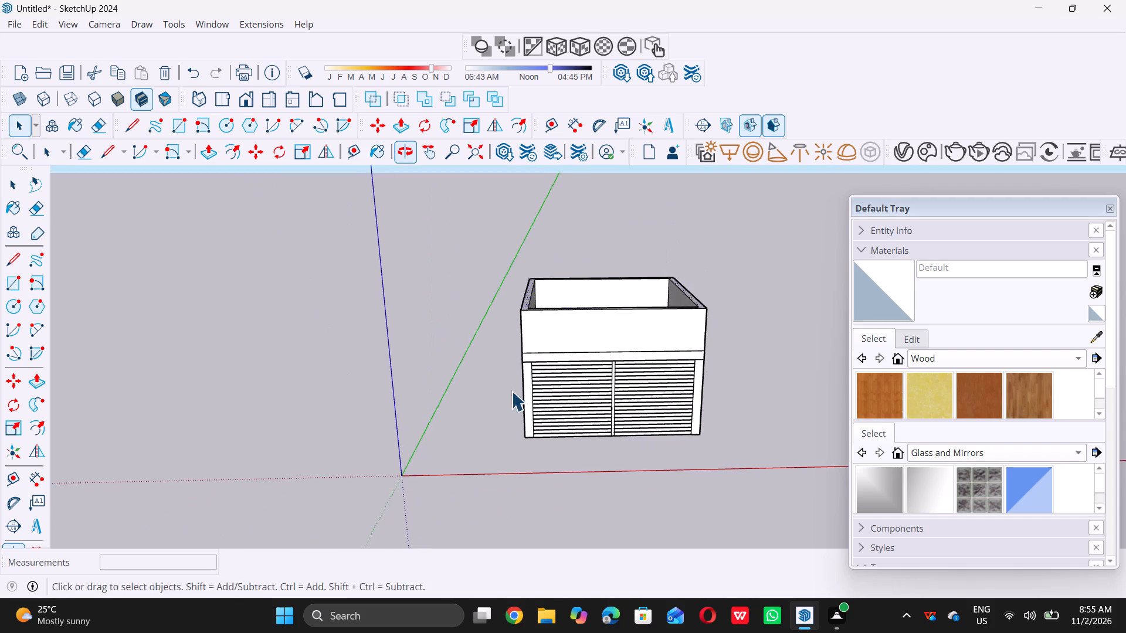
middle_drag(511, 391, 514, 316)
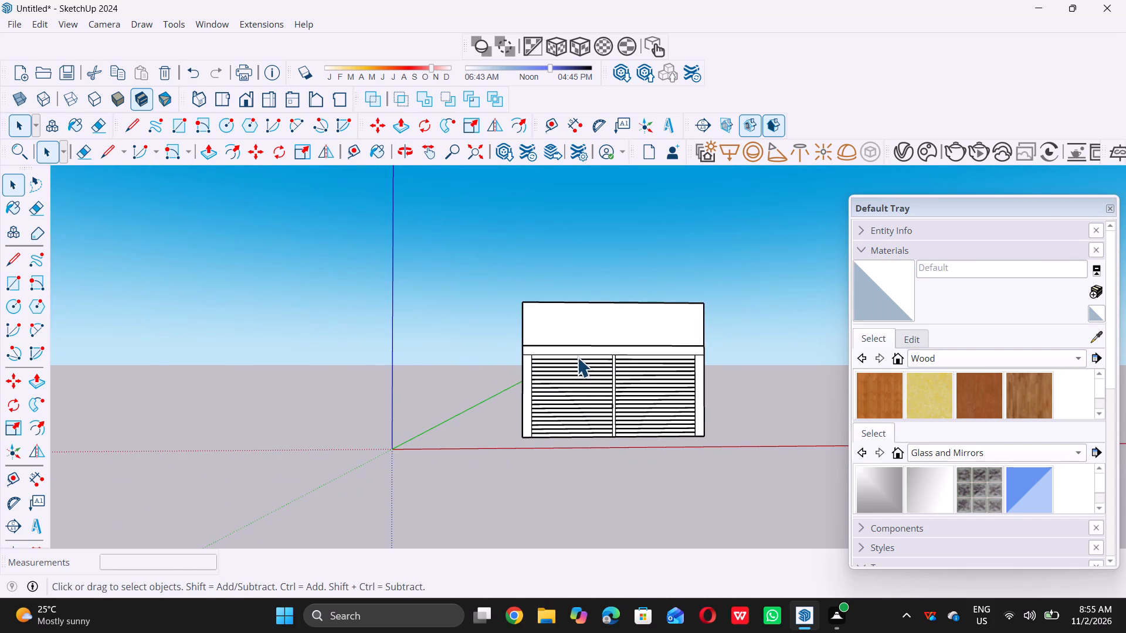
scroll(577, 357, up, 6)
scroll(494, 354, up, 18)
middle_drag(480, 322, 487, 366)
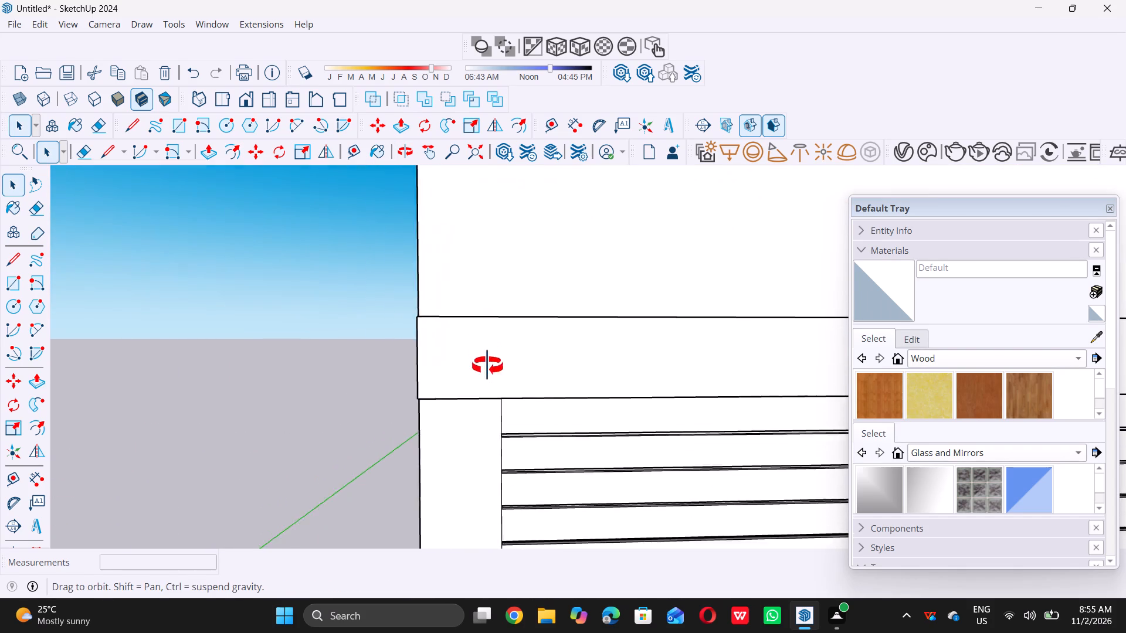
middle_drag(487, 366, 477, 377)
scroll(477, 373, down, 6)
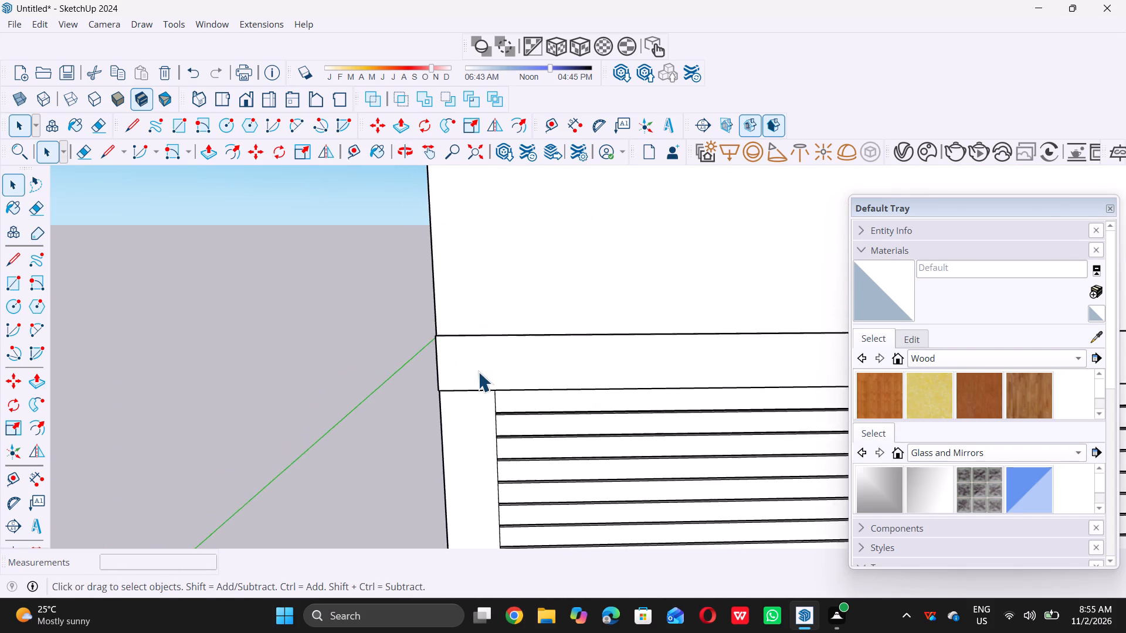
scroll(478, 372, down, 12)
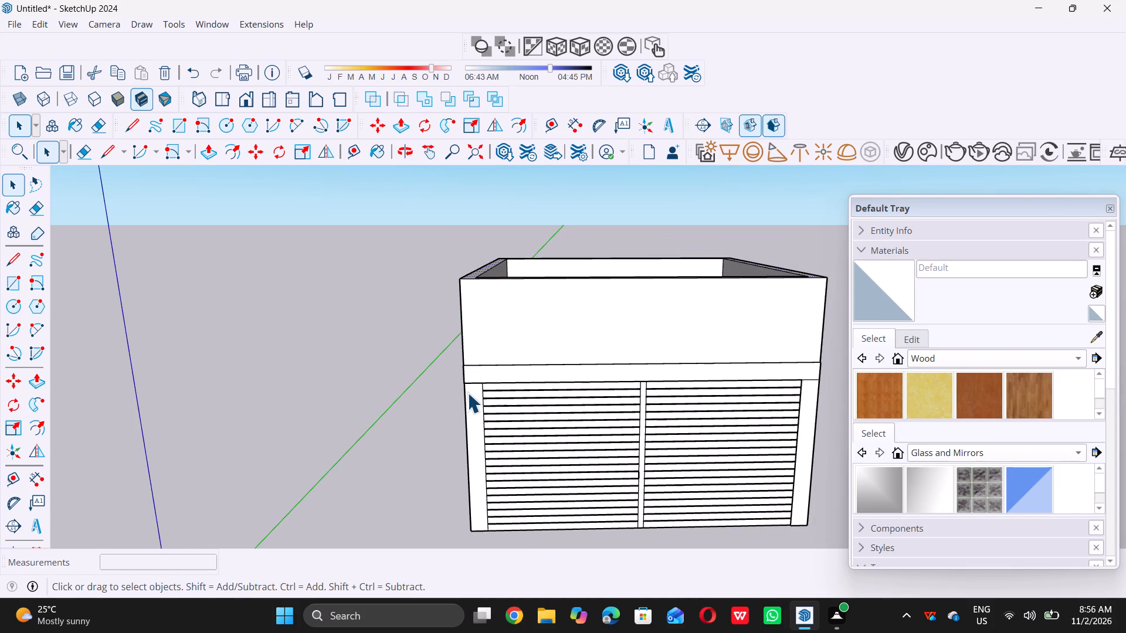
scroll(467, 393, down, 5)
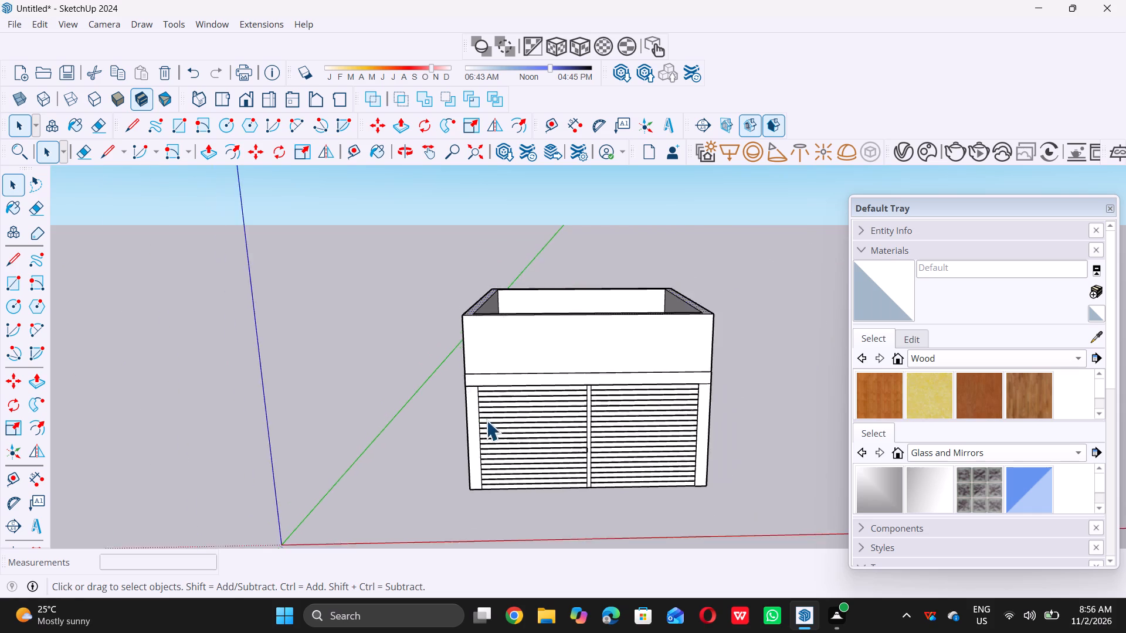
middle_drag(486, 420, 487, 365)
scroll(508, 372, up, 4)
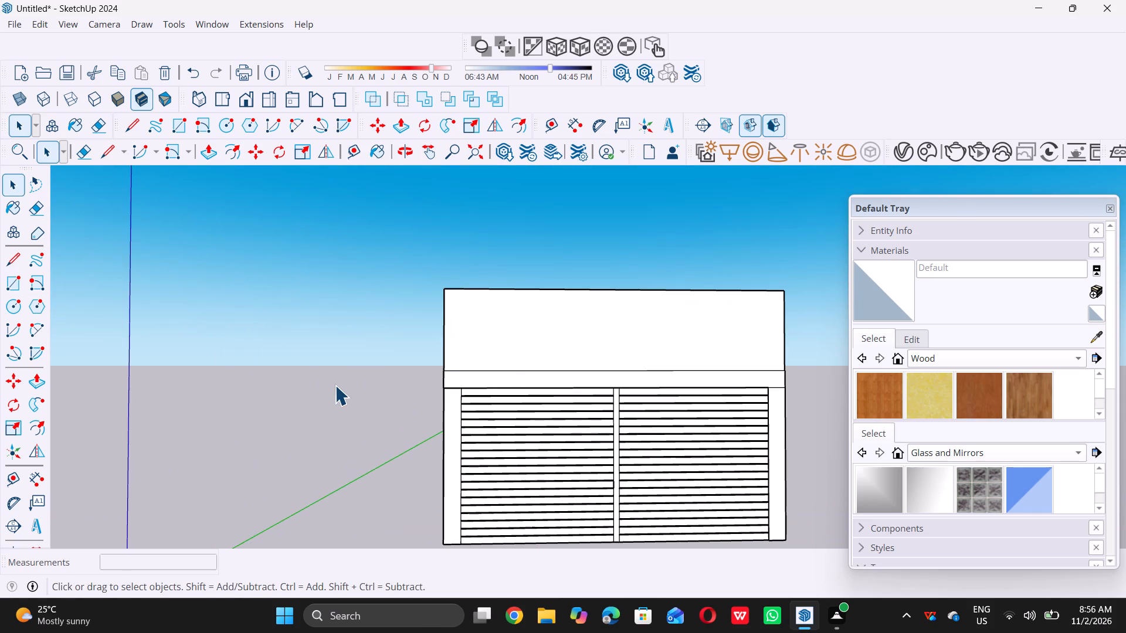
double_click(335, 383)
scroll(641, 328, down, 1)
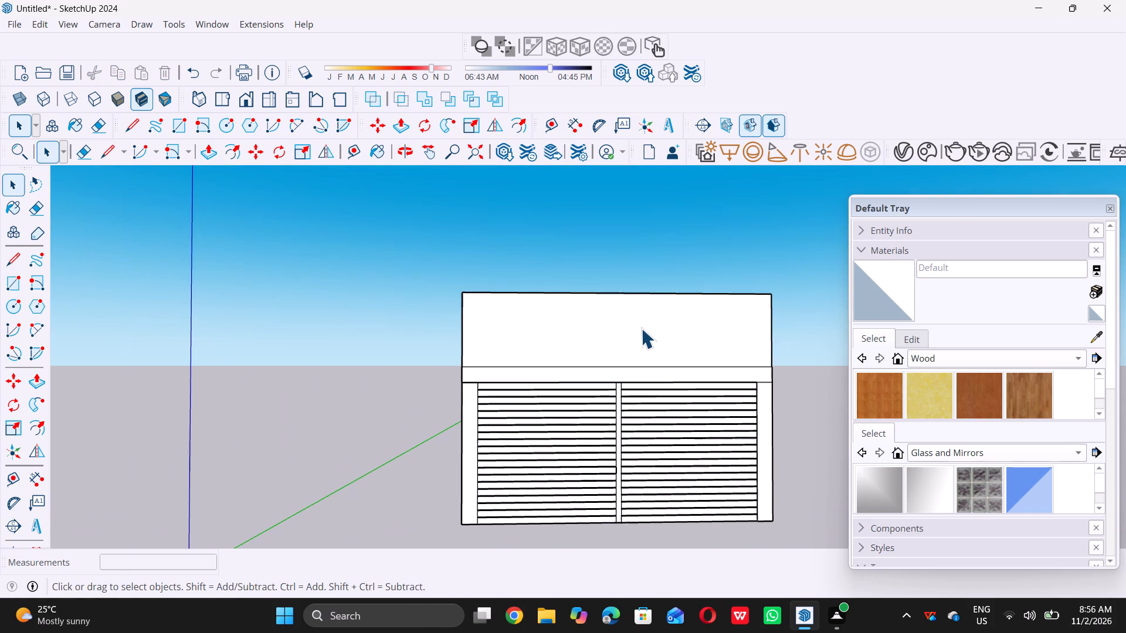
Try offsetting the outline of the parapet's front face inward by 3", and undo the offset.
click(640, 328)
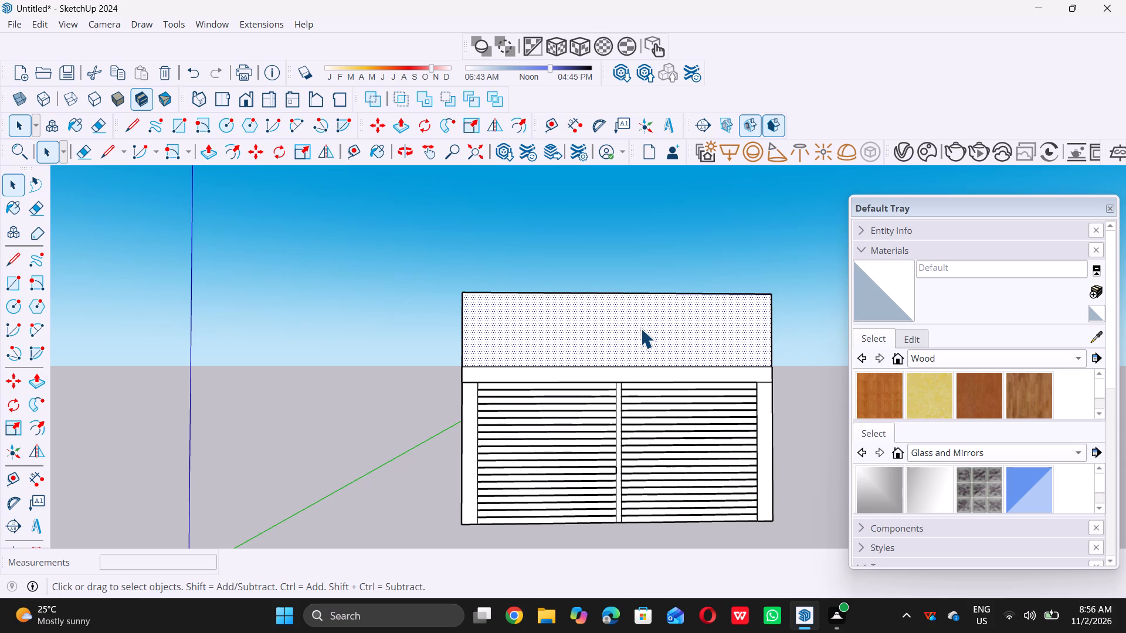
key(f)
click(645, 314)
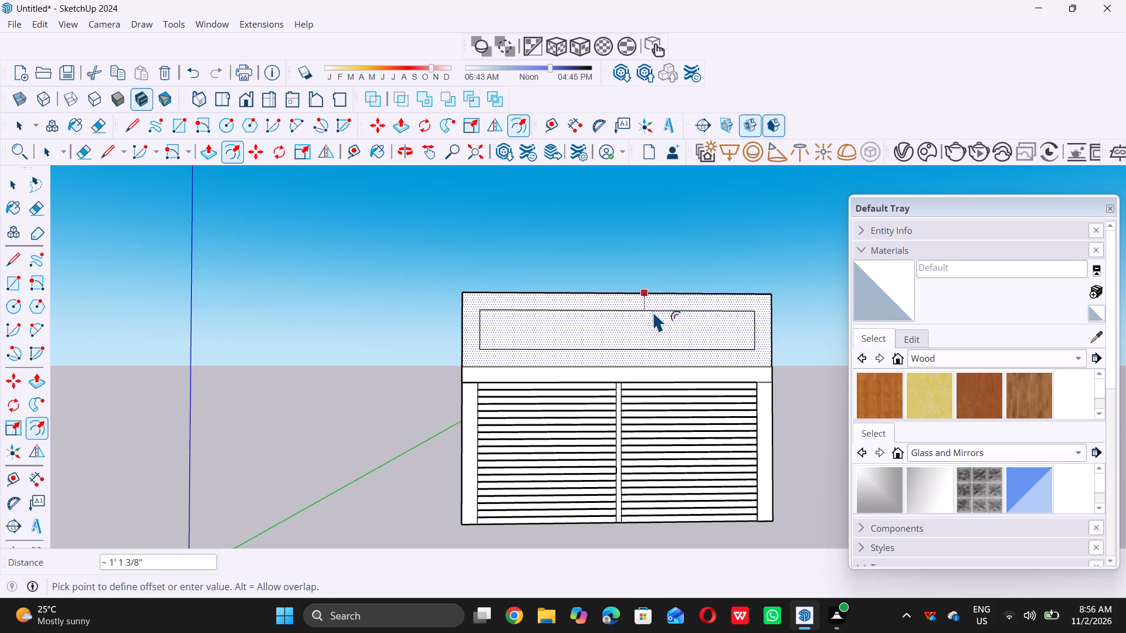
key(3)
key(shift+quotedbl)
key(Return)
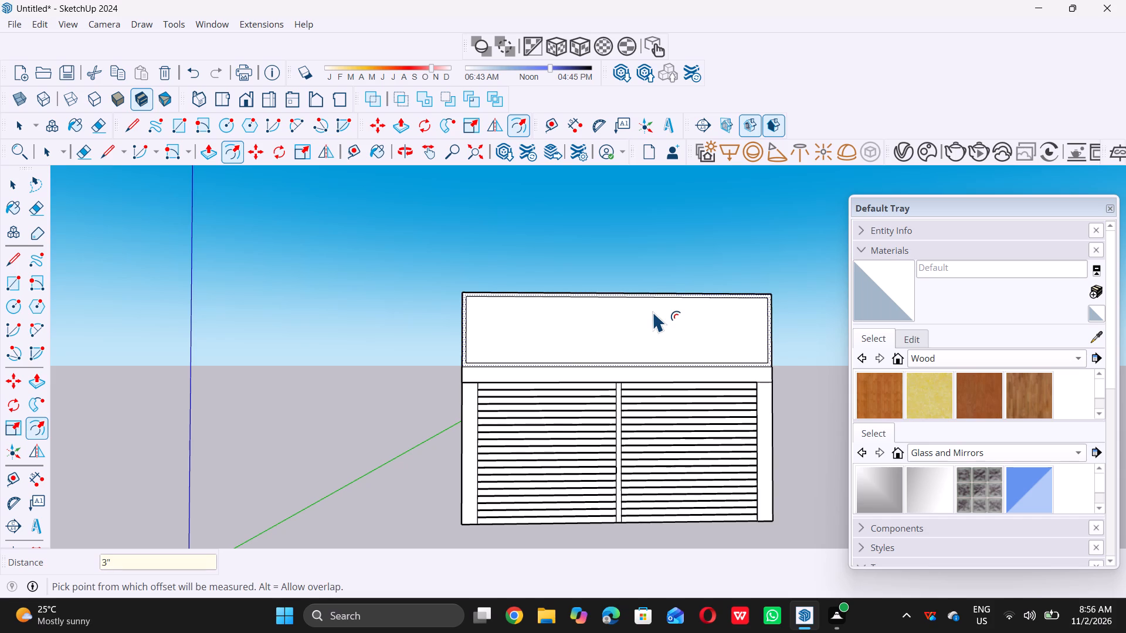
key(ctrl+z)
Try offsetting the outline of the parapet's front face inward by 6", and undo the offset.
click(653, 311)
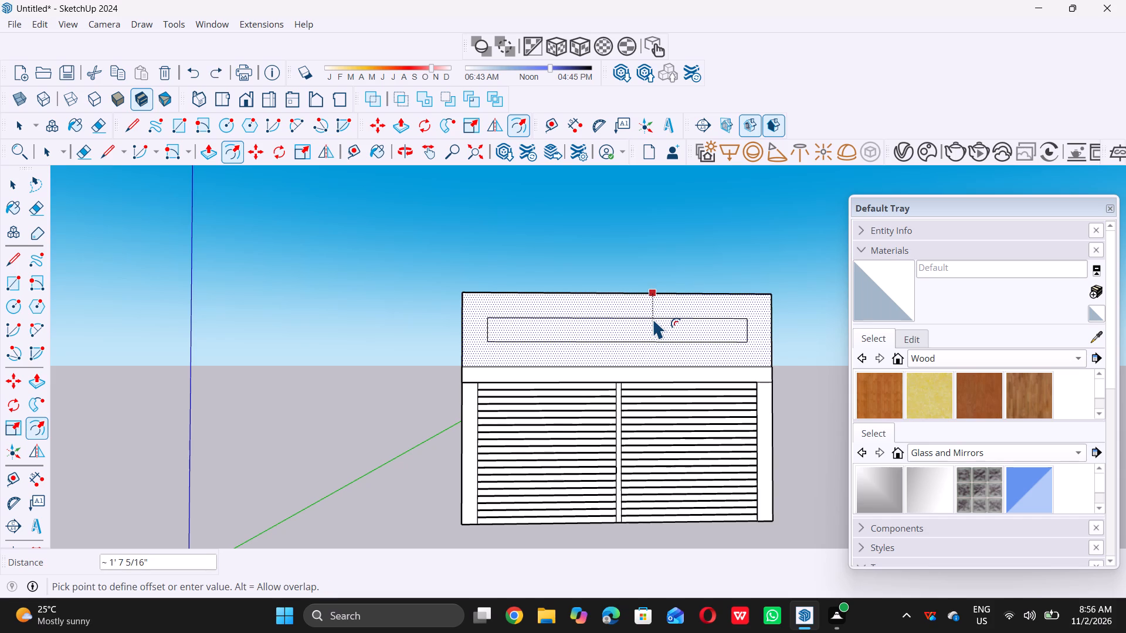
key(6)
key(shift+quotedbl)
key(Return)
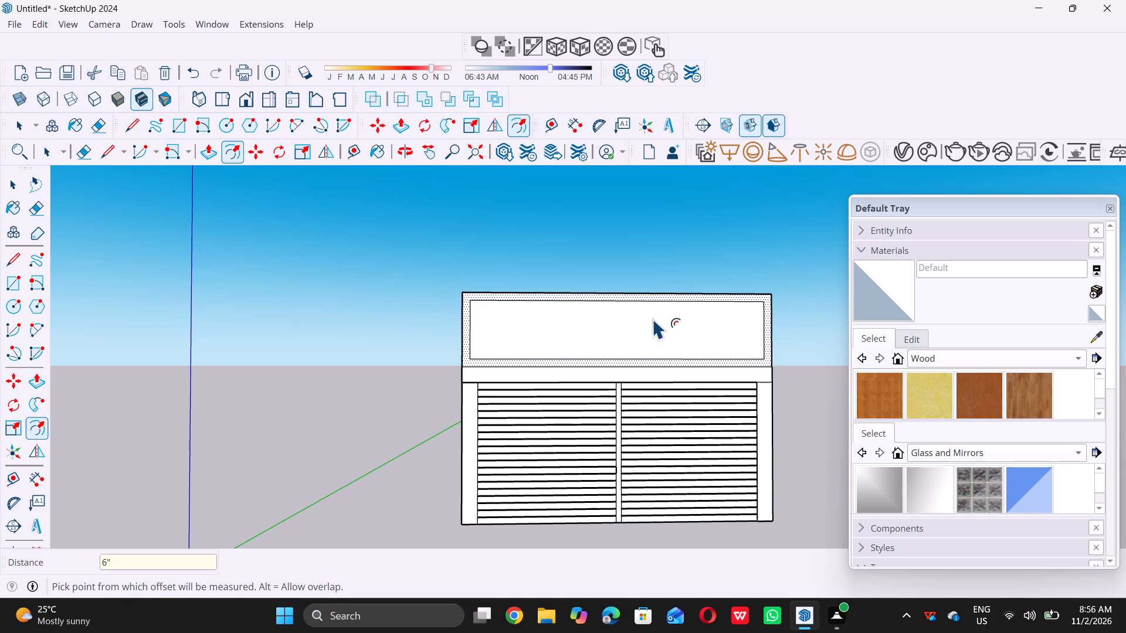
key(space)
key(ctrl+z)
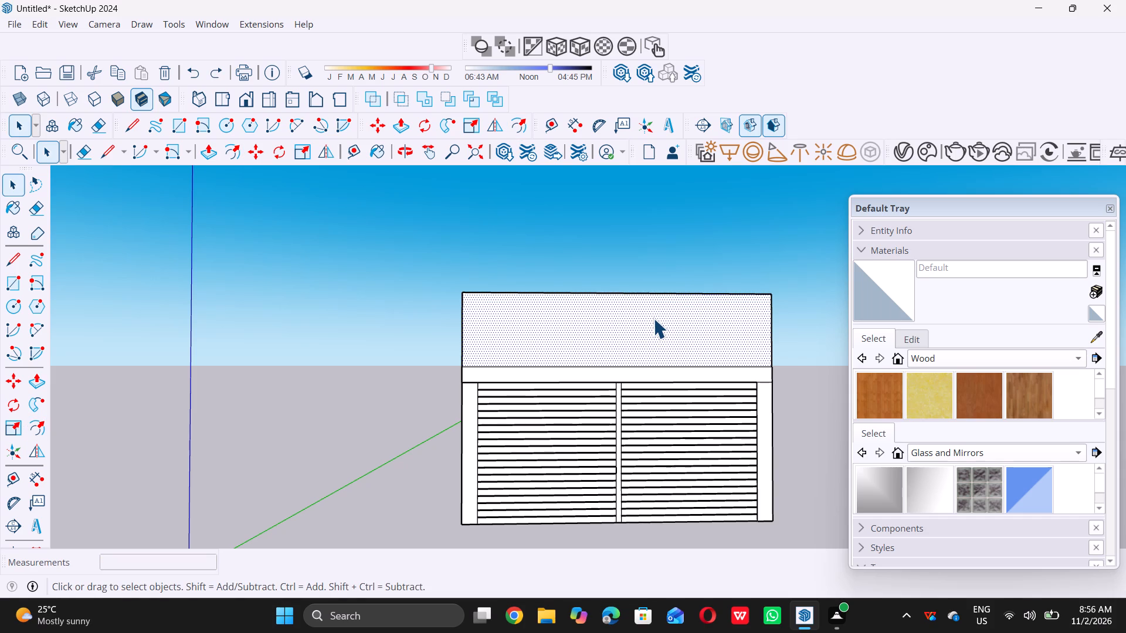
Offset the outline of the parapet's front face inward by 9" to form an inset rectangle.
key(f)
click(657, 314)
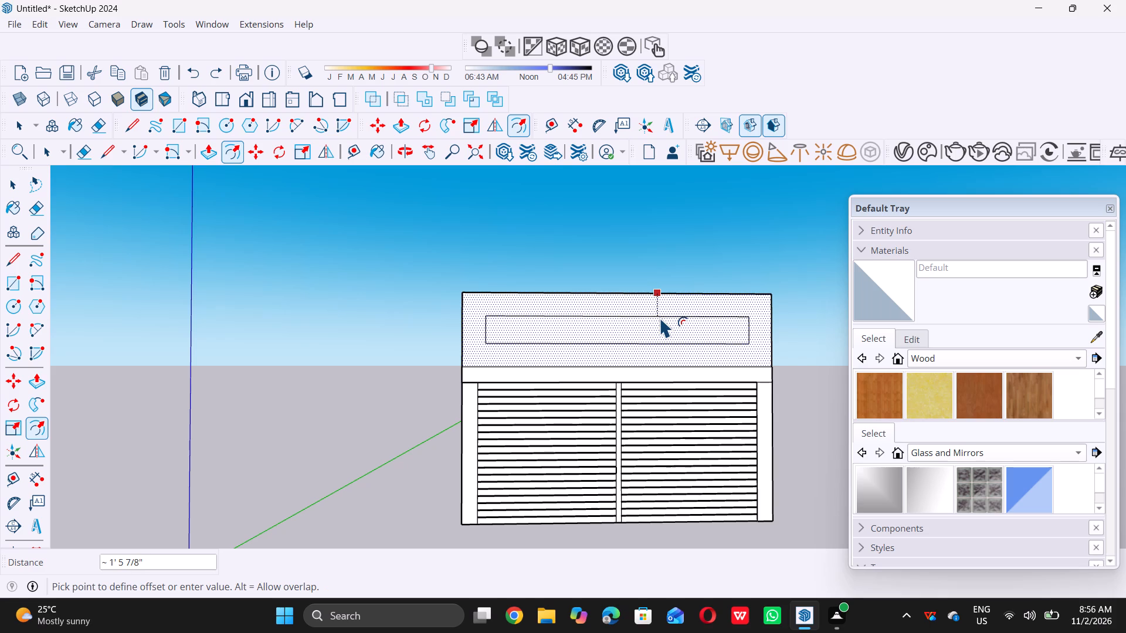
text(9")
key(Return)
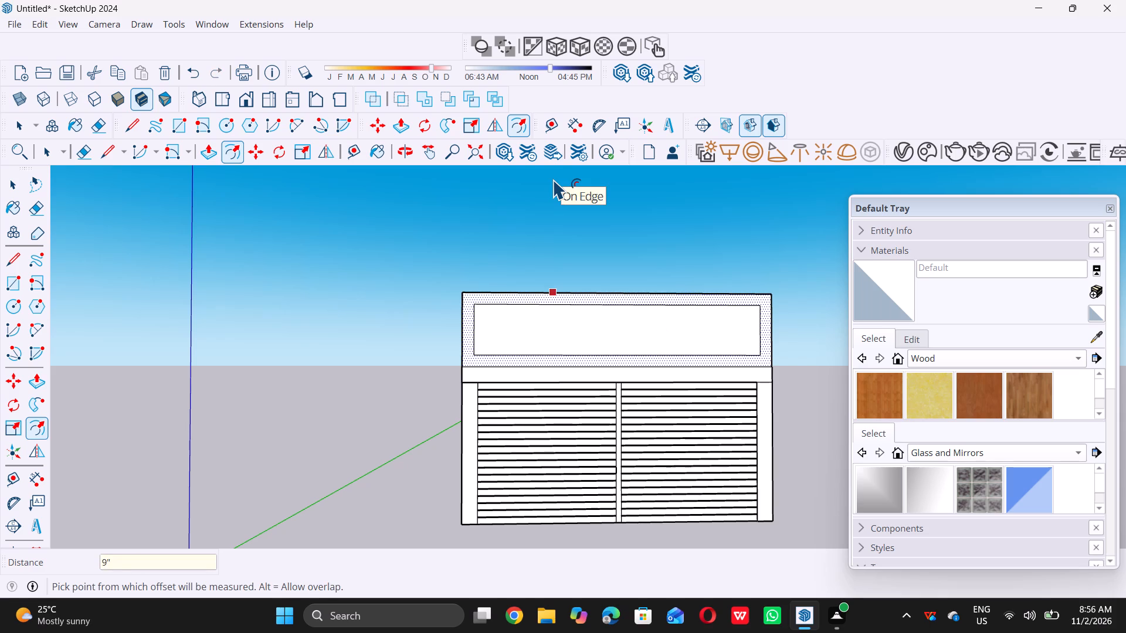
key(space)
double_click(374, 253)
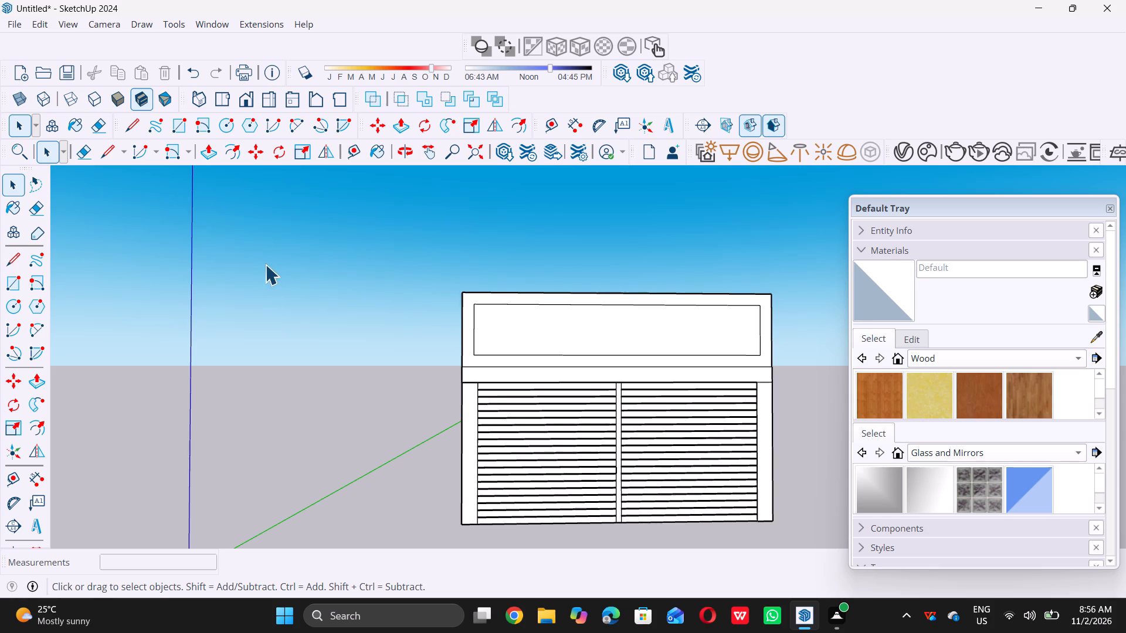
Copy the inset rectangle's left vertical edge 18' 6" across to its right edge and divide the span into 7 equal bays.
scroll(443, 308, down, 4)
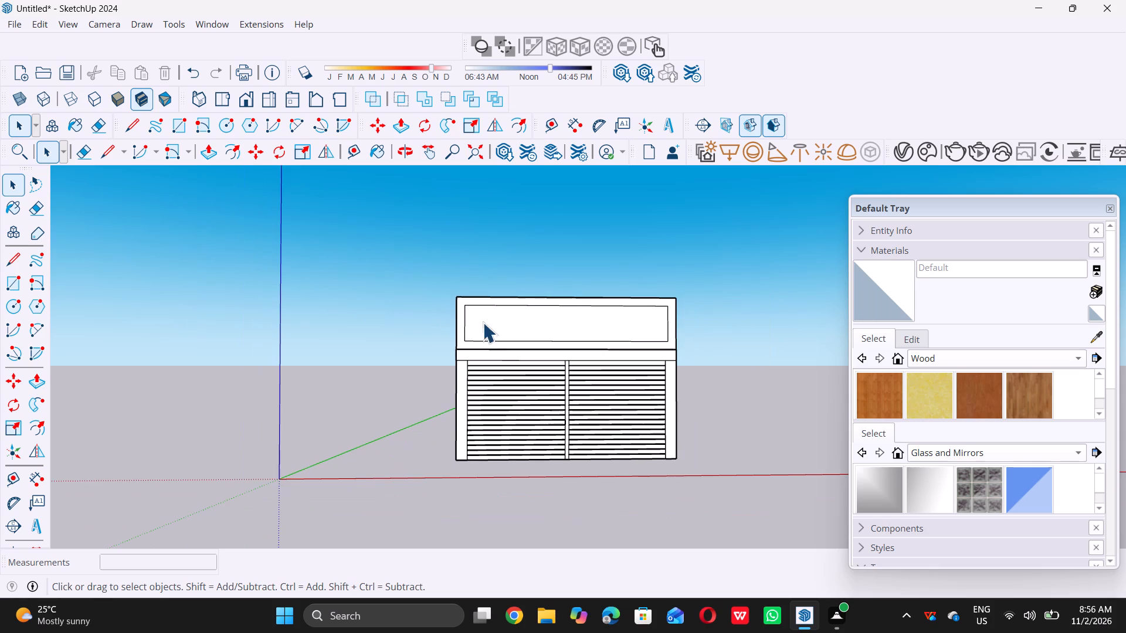
middle_click(508, 335)
scroll(500, 343, up, 7)
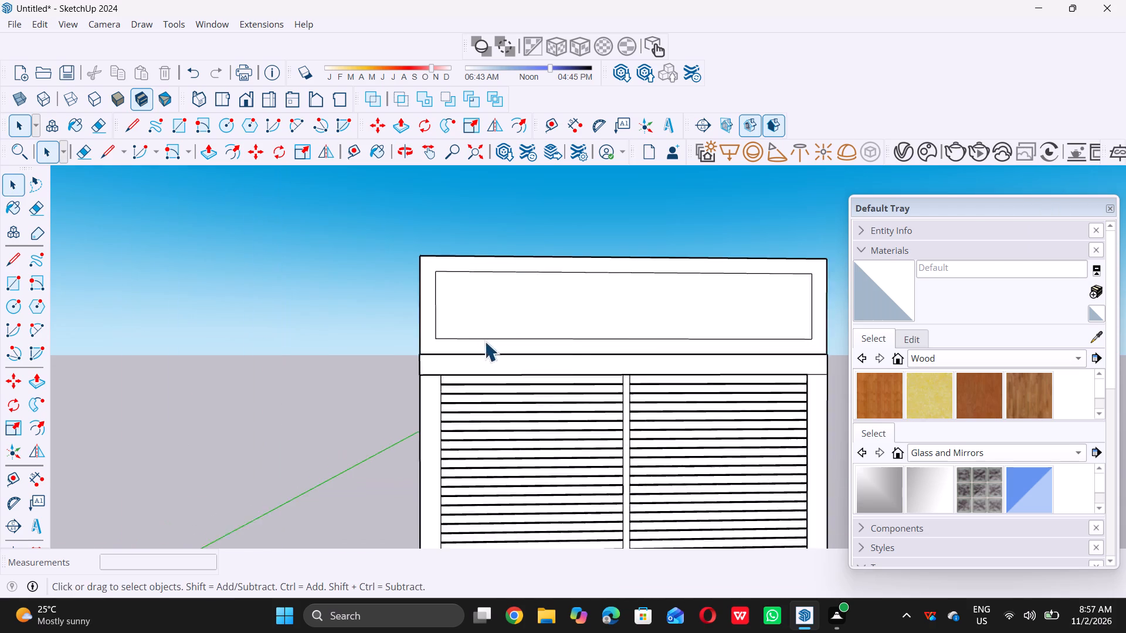
scroll(430, 325, up, 4)
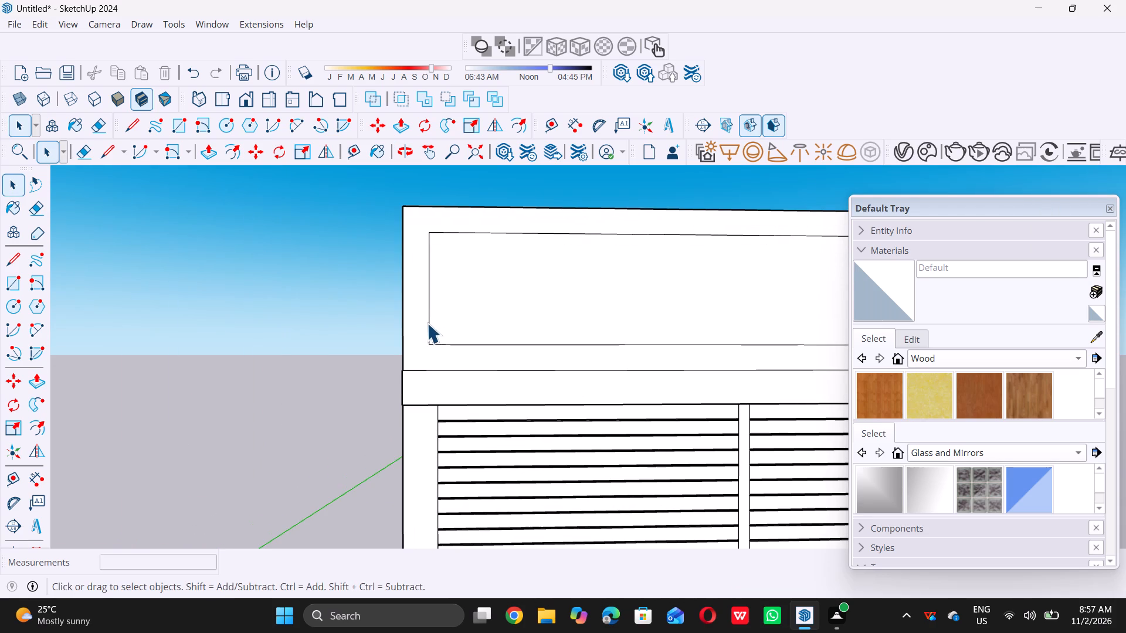
double_click(427, 323)
double_click(321, 329)
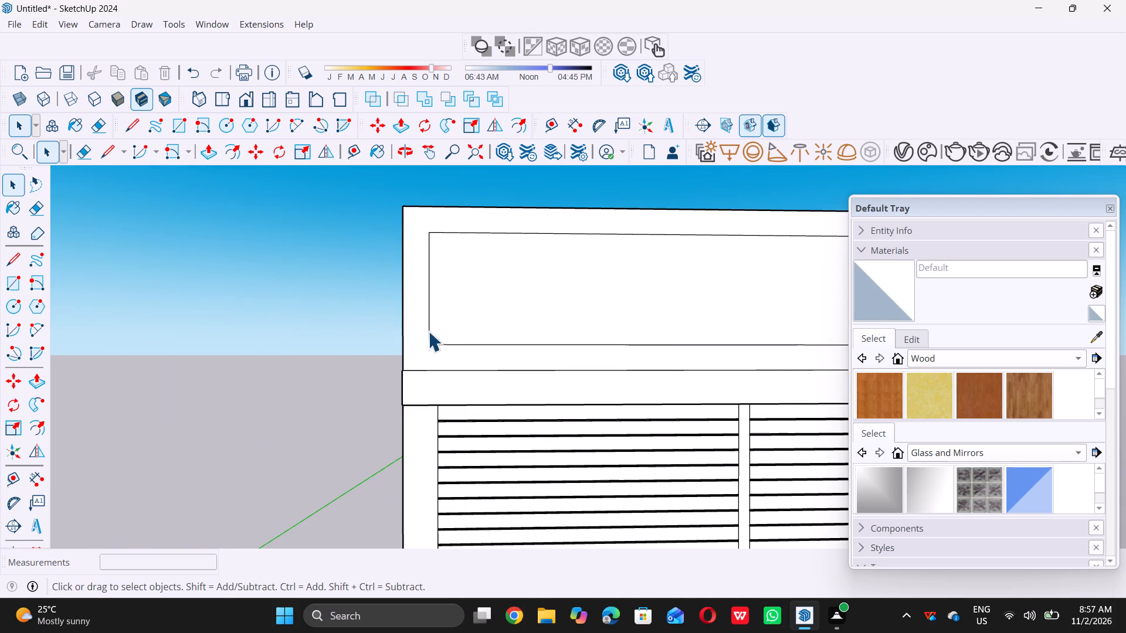
click(428, 331)
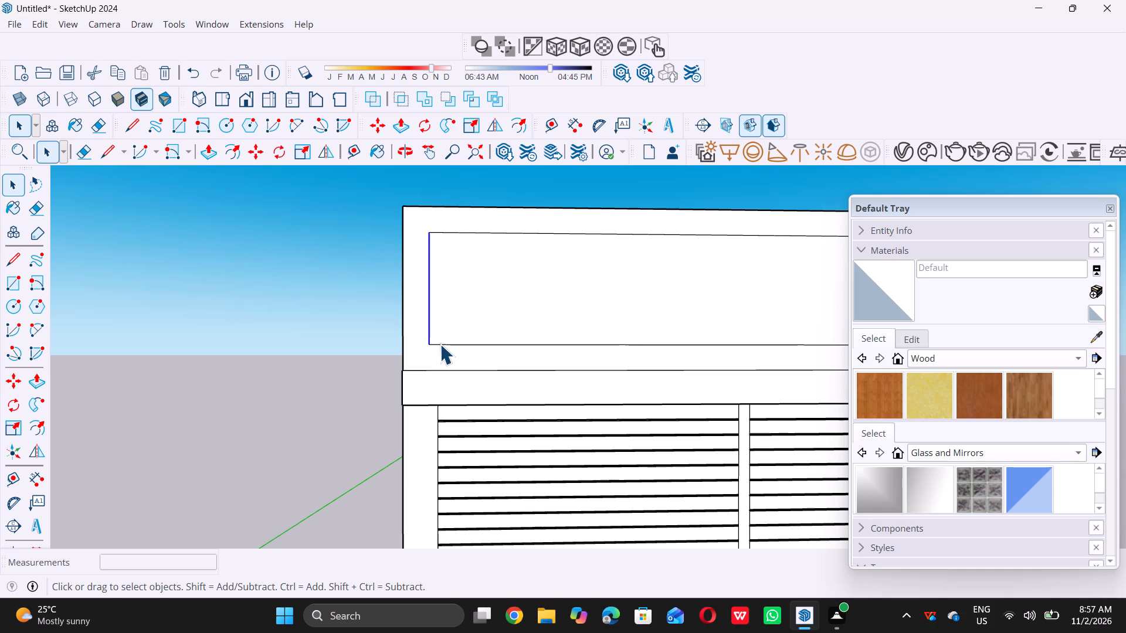
key(m)
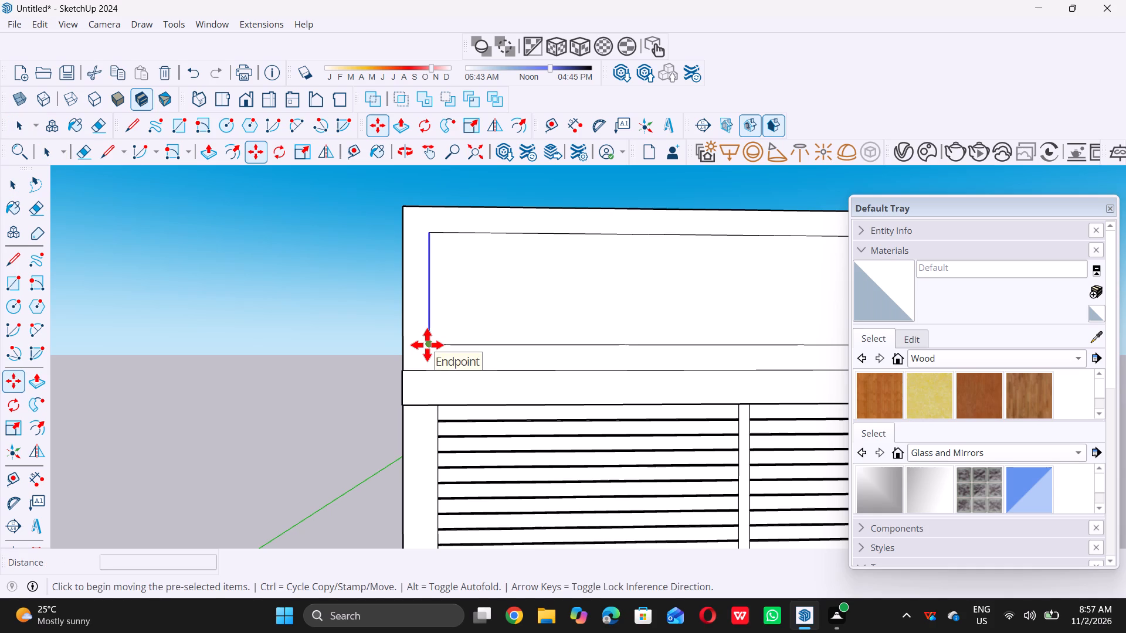
click(427, 344)
scroll(427, 345, down, 1)
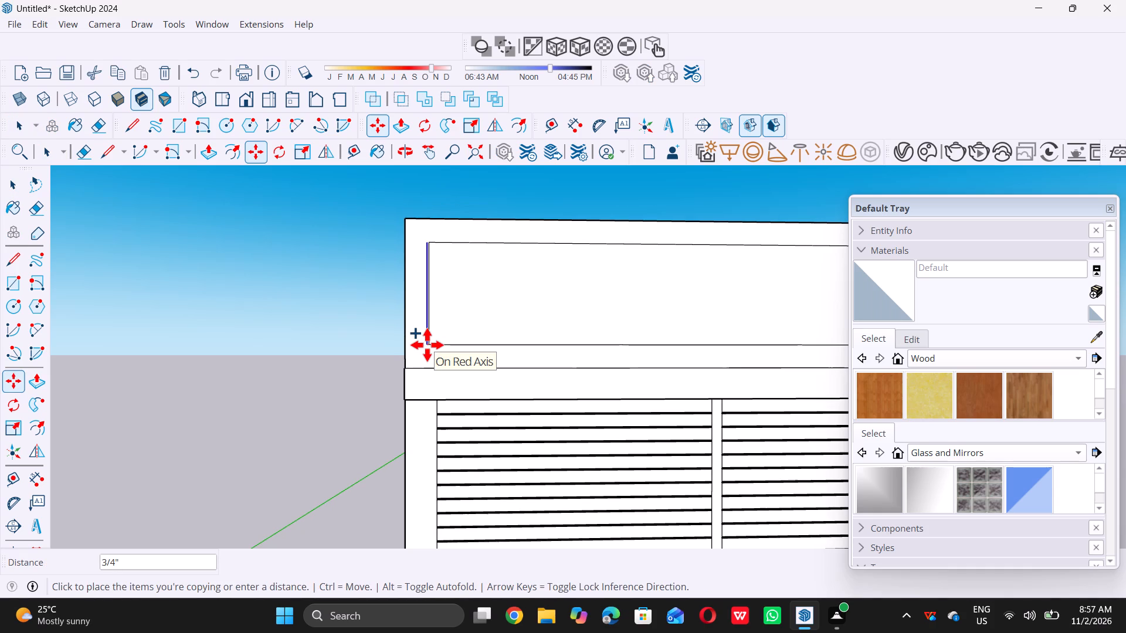
scroll(427, 345, down, 3)
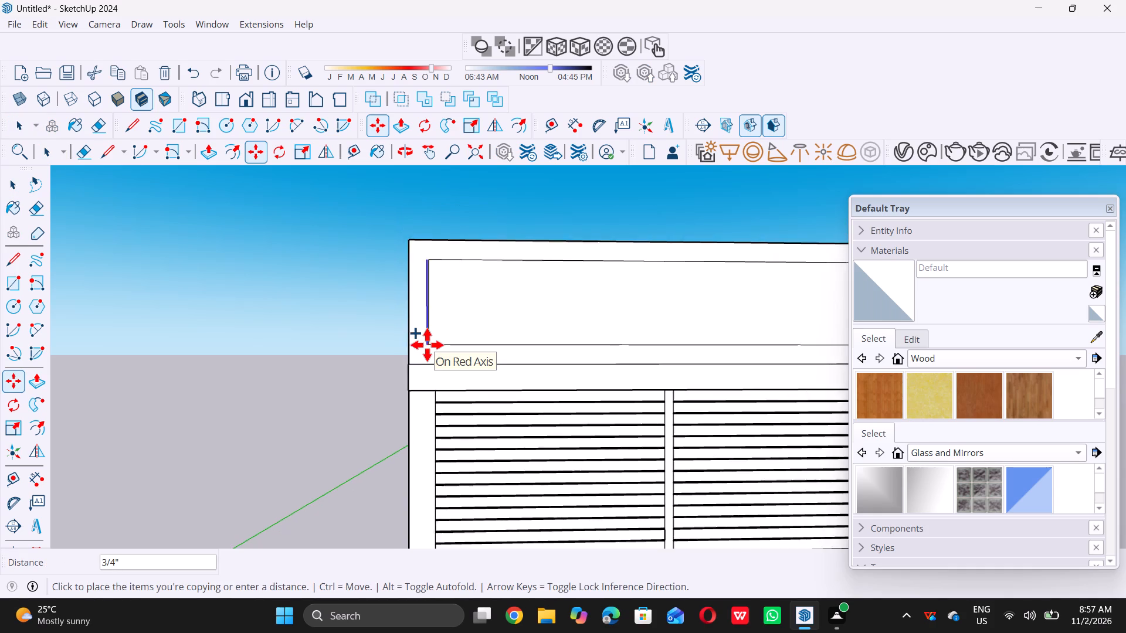
scroll(427, 345, down, 3)
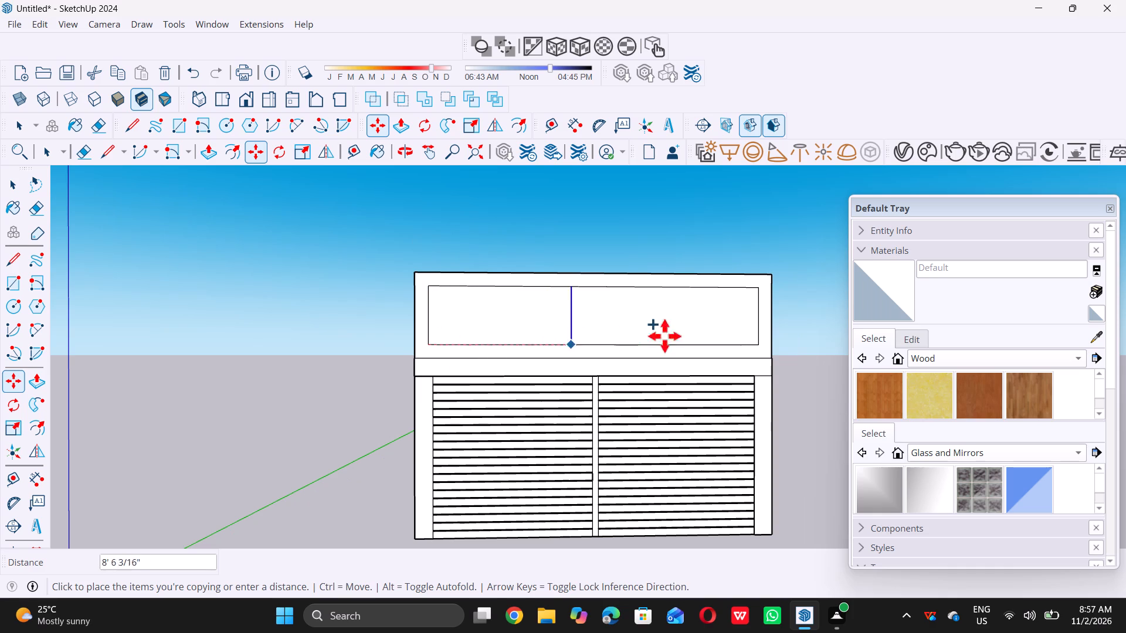
click(755, 347)
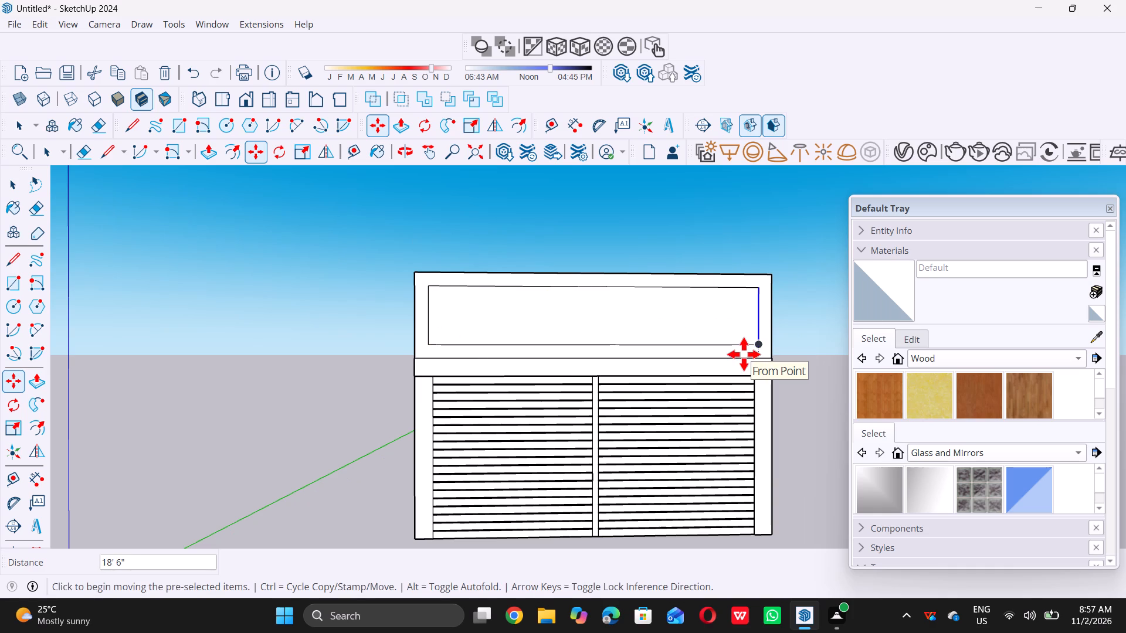
key(slash)
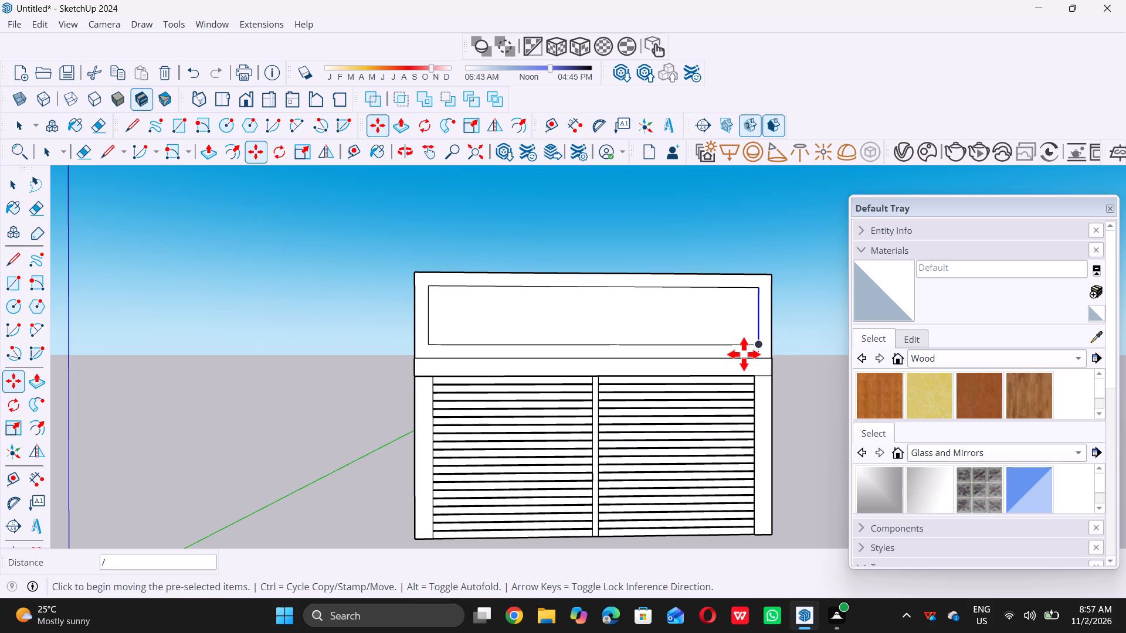
key(slash)
key(BackSpace)
key(7)
key(Return)
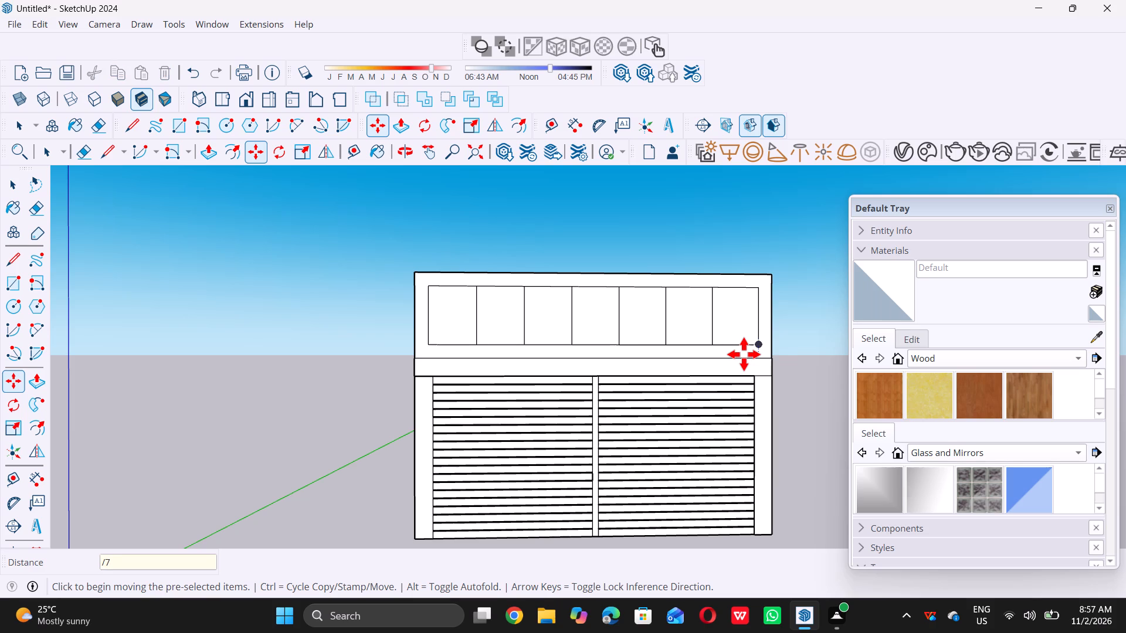
key(space)
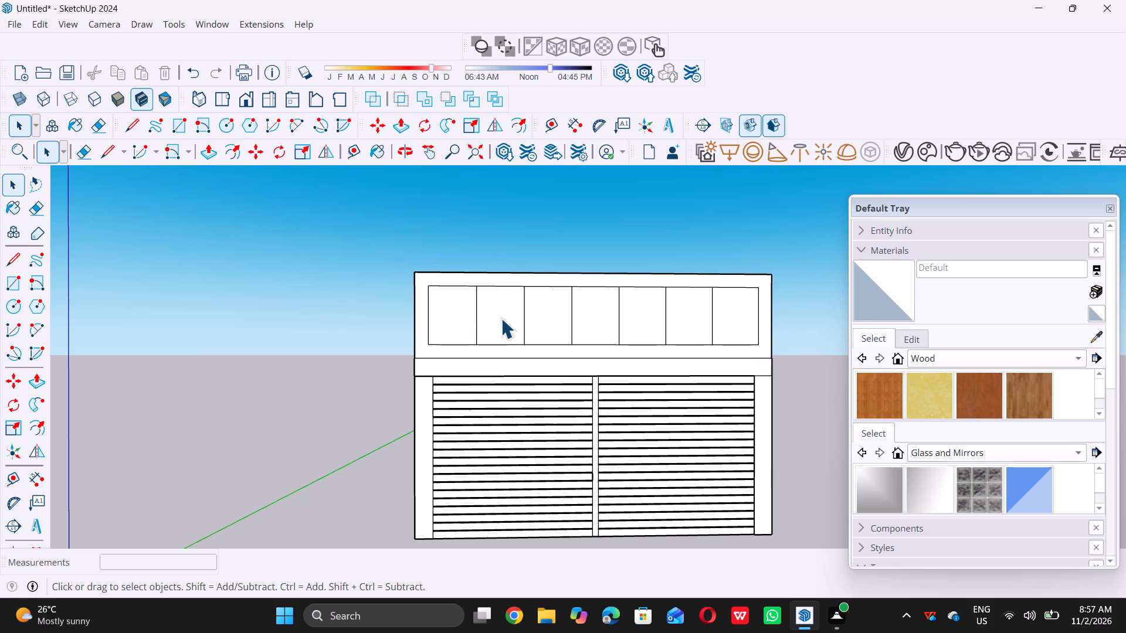
Select the six vertical divider lines in the parapet's inset panel and copy them 0.5" to the right to form thin strips.
scroll(481, 300, up, 5)
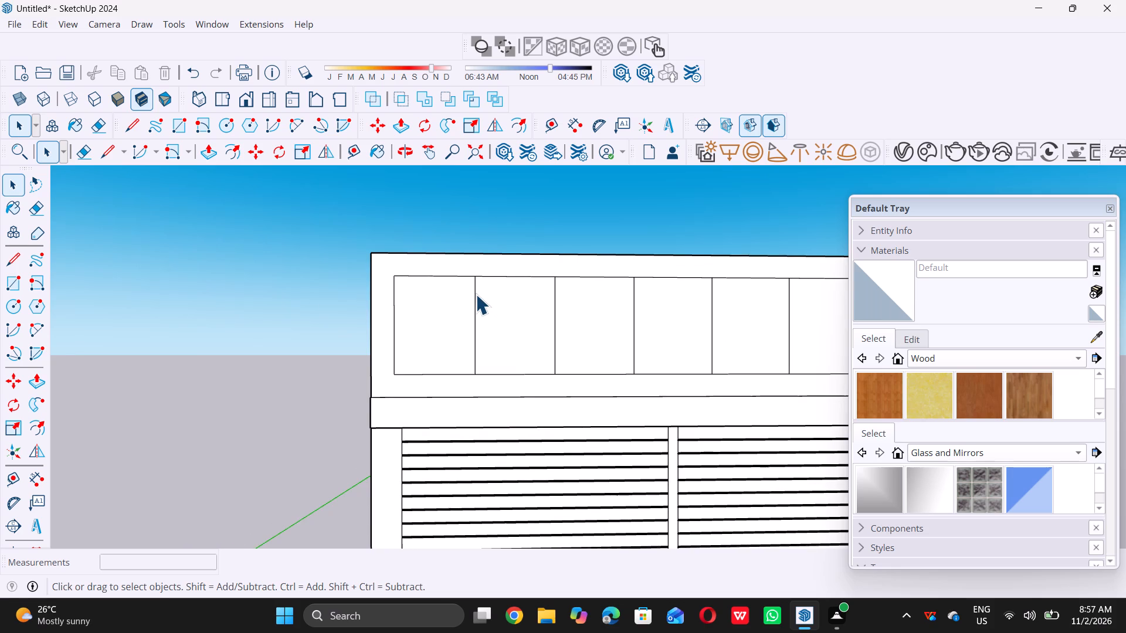
click(475, 296)
ctrl+click(554, 312)
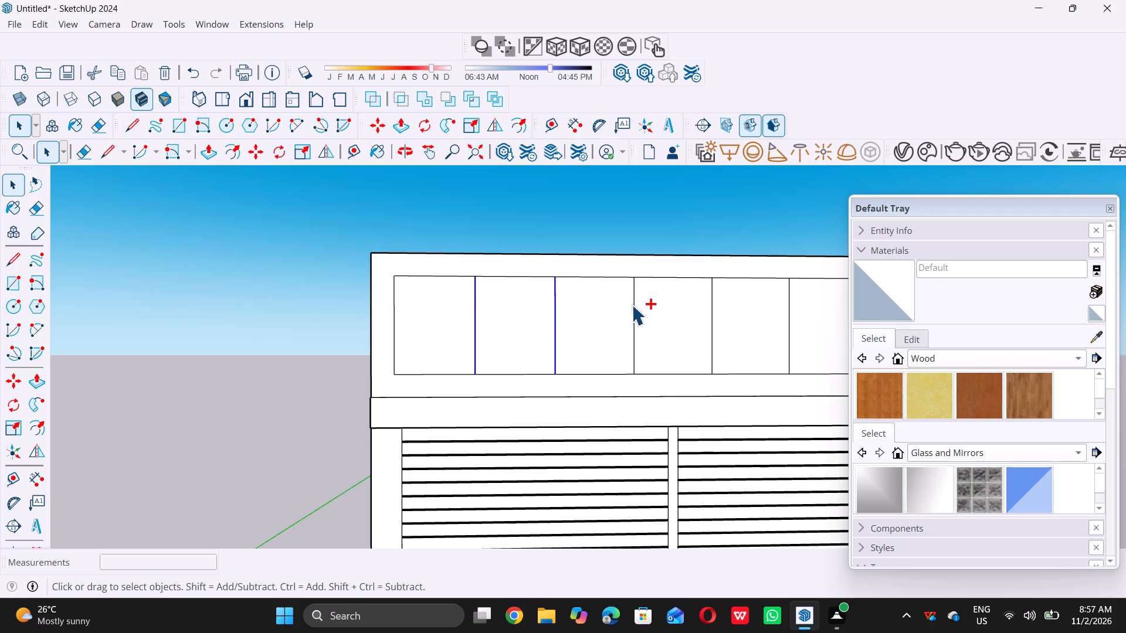
ctrl+click(632, 309)
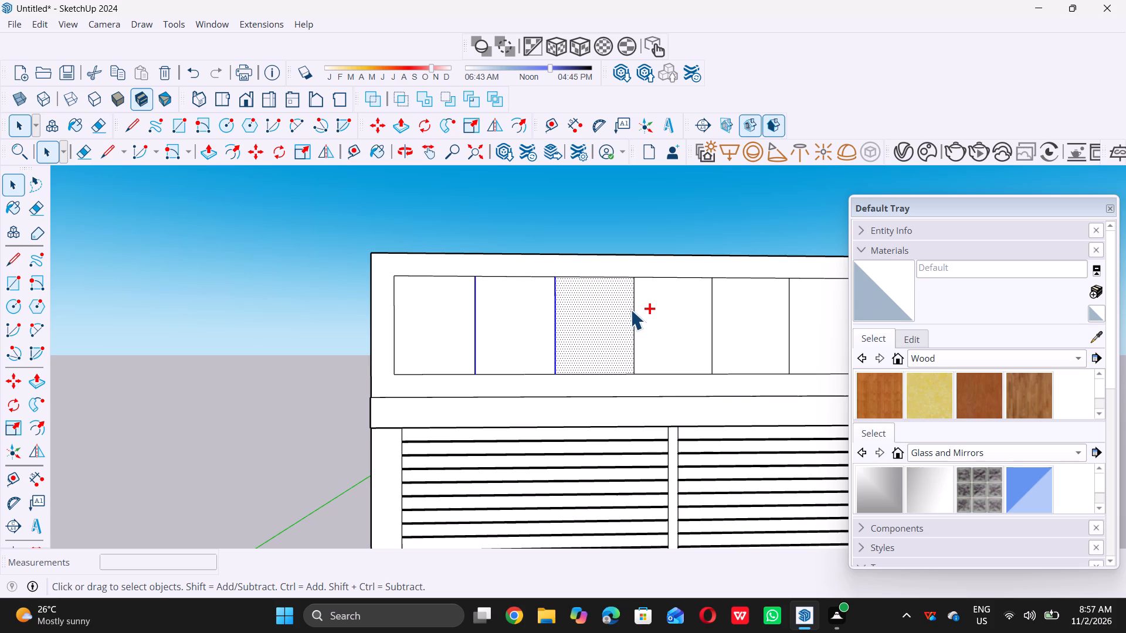
ctrl+click(633, 312)
shift+click(581, 326)
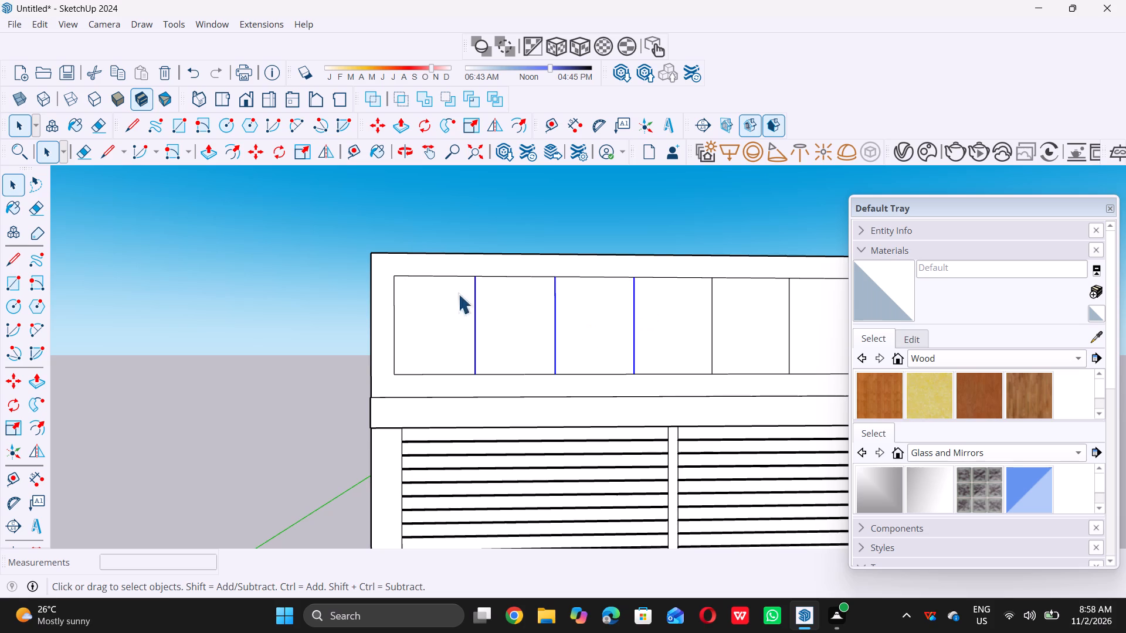
ctrl+scroll(375, 261, down, 6)
ctrl+scroll(563, 337, up, 9)
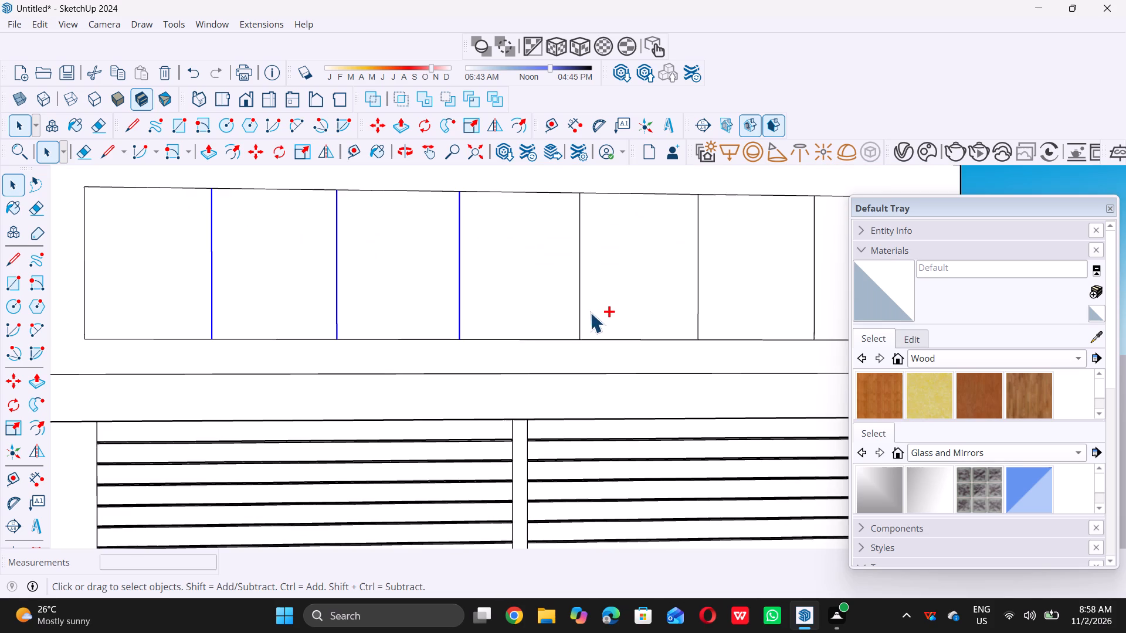
ctrl+click(578, 300)
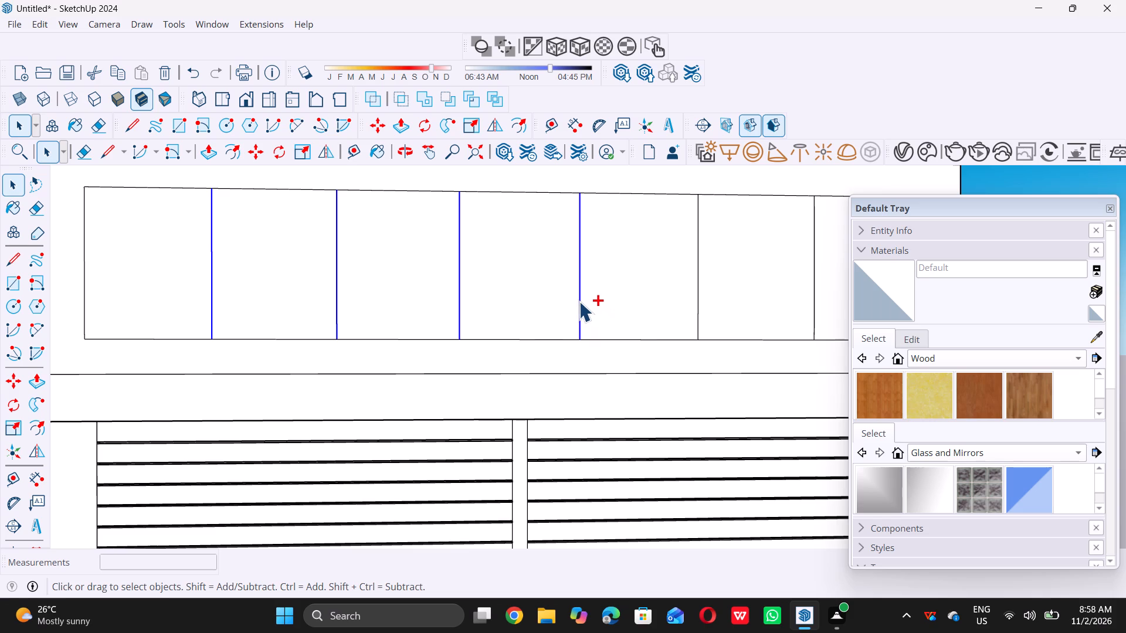
ctrl+click(697, 307)
ctrl+scroll(518, 284, down, 8)
ctrl+scroll(632, 295, up, 8)
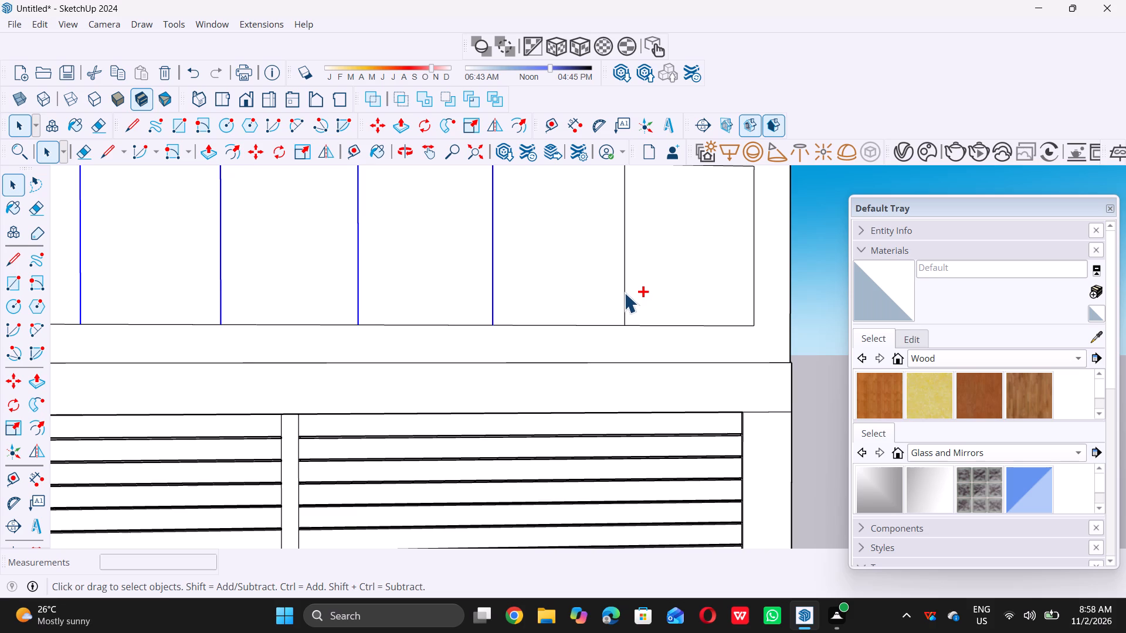
ctrl+click(624, 292)
ctrl+scroll(700, 313, down, 7)
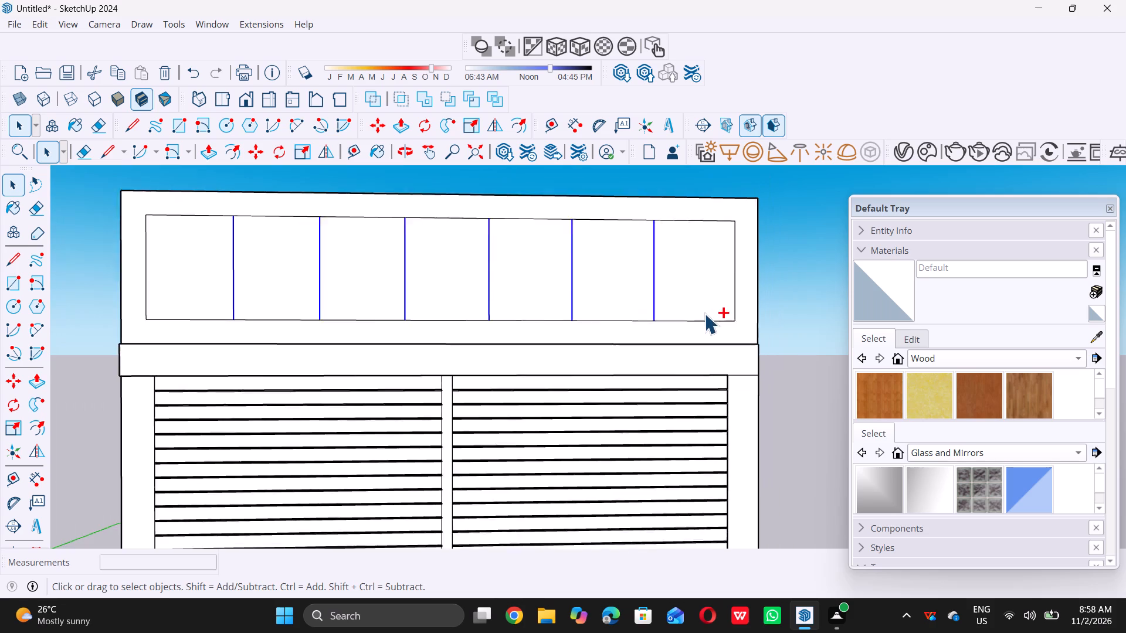
ctrl+scroll(704, 314, down, 3)
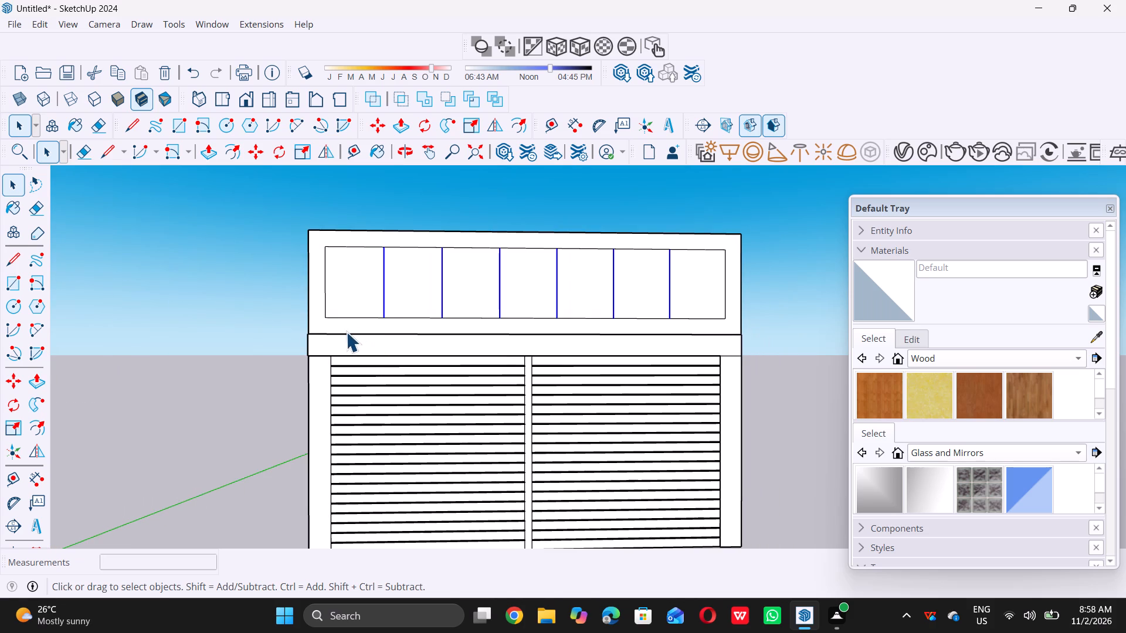
key(m)
scroll(369, 319, up, 14)
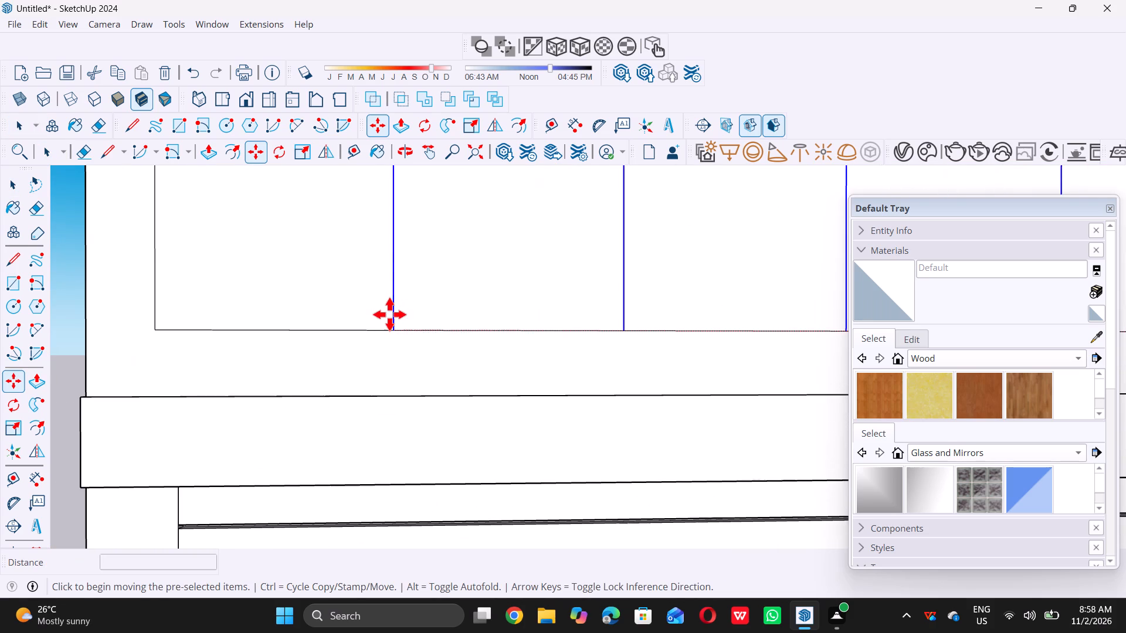
double_click(396, 329)
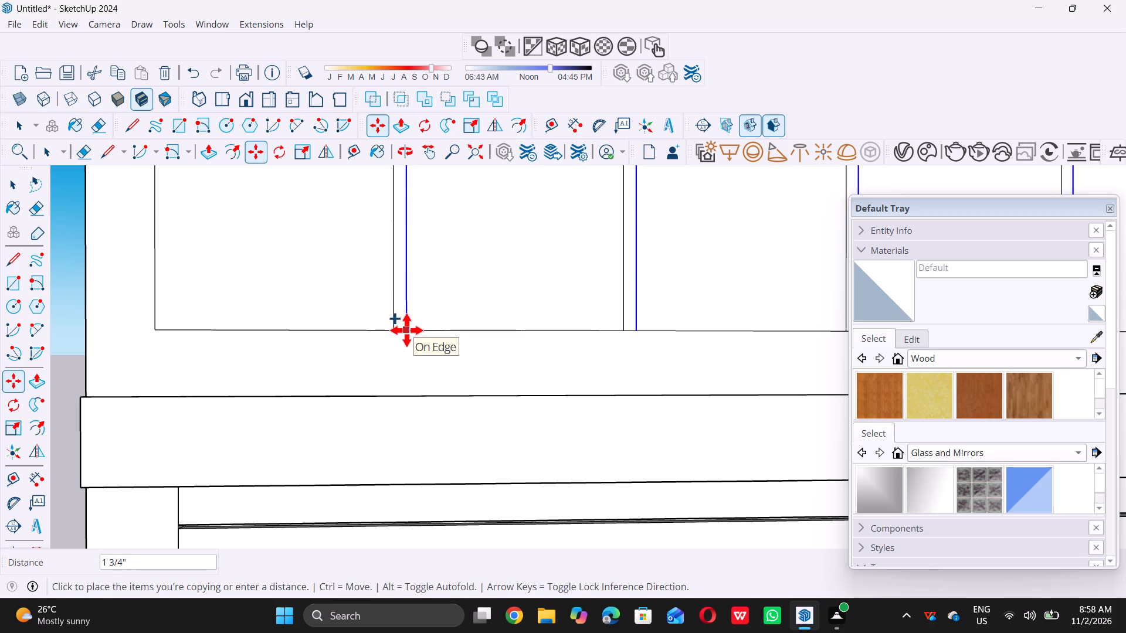
text(0.5)
key(shift+quotedbl)
key(Return)
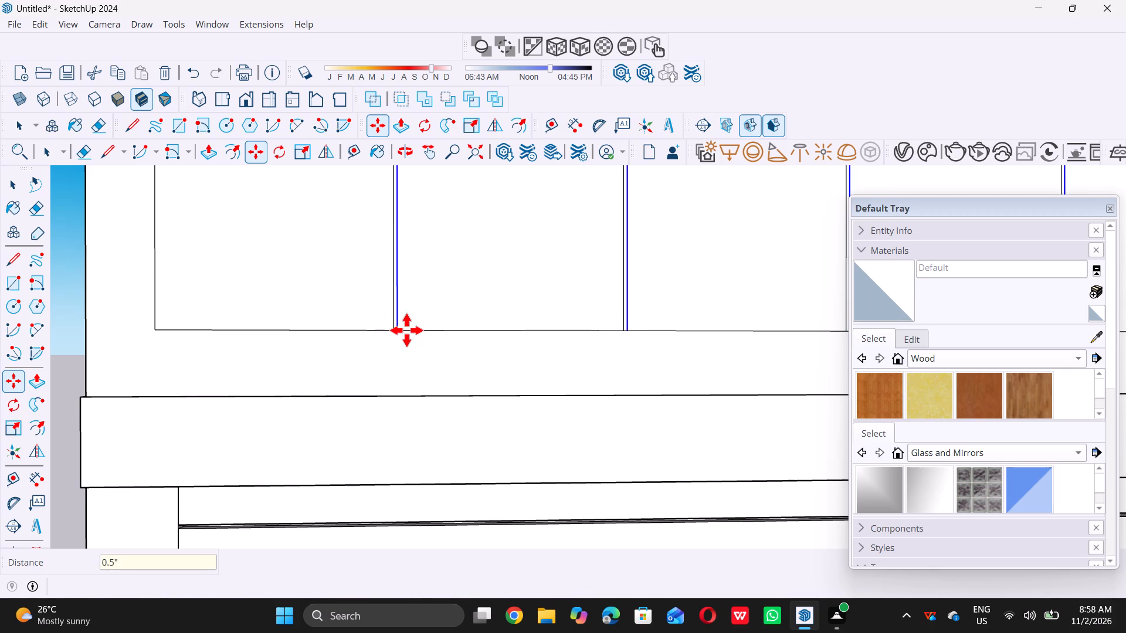
key(space)
Push/Pull the 9" border face around the parapet's front panel outward by about 15/16".
scroll(406, 327, down, 8)
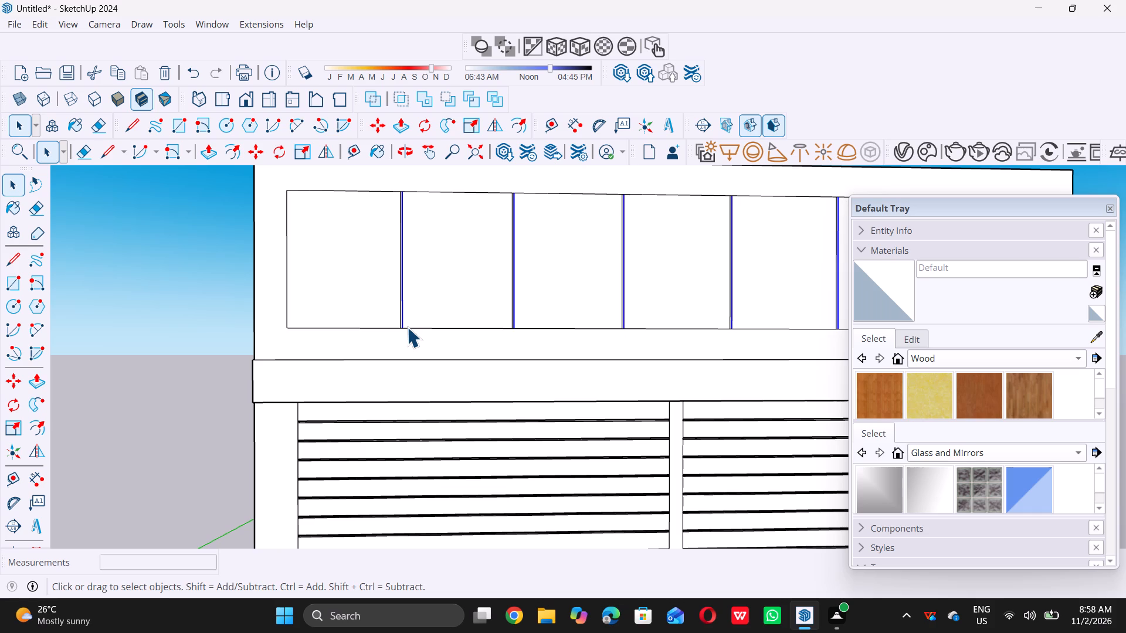
key(space)
scroll(331, 331, down, 9)
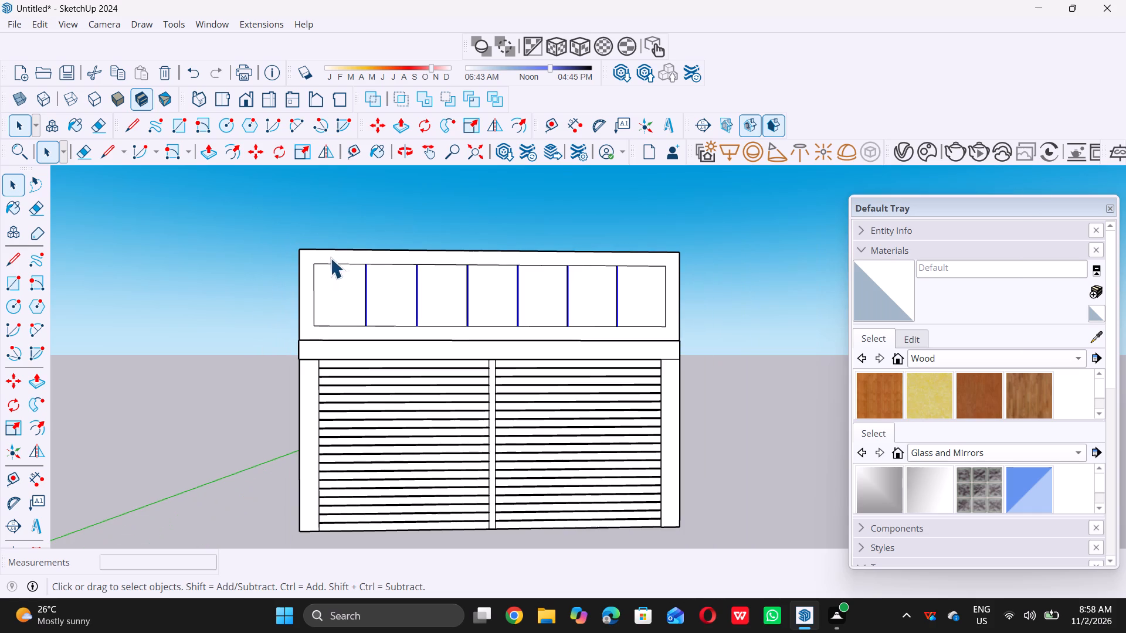
middle_drag(350, 258, 327, 333)
scroll(326, 264, up, 6)
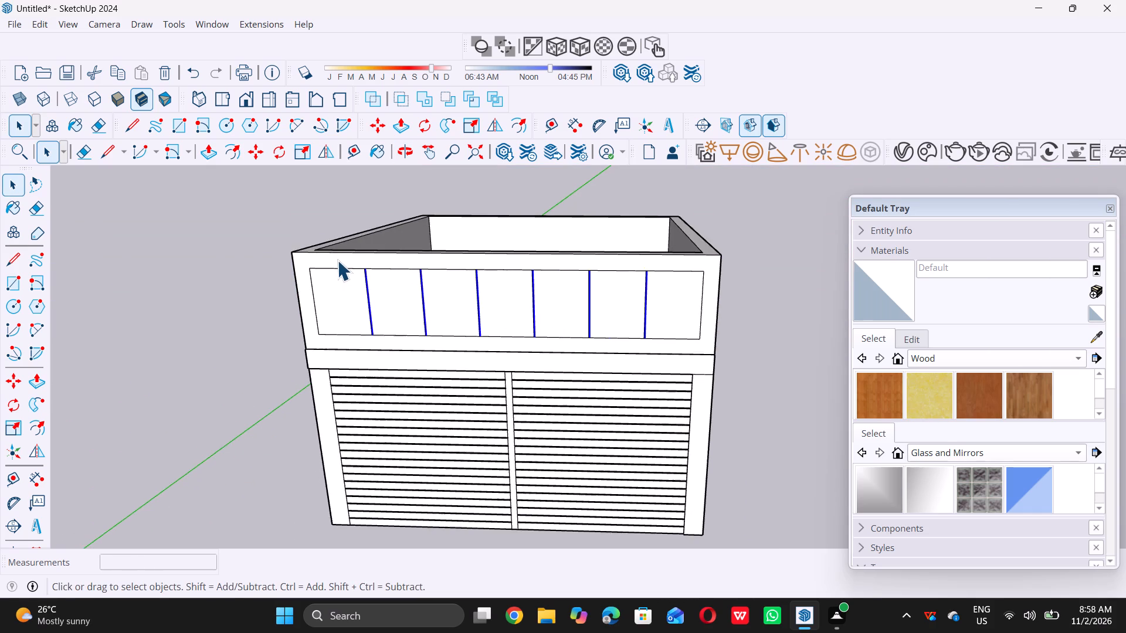
scroll(337, 260, up, 5)
double_click(337, 260)
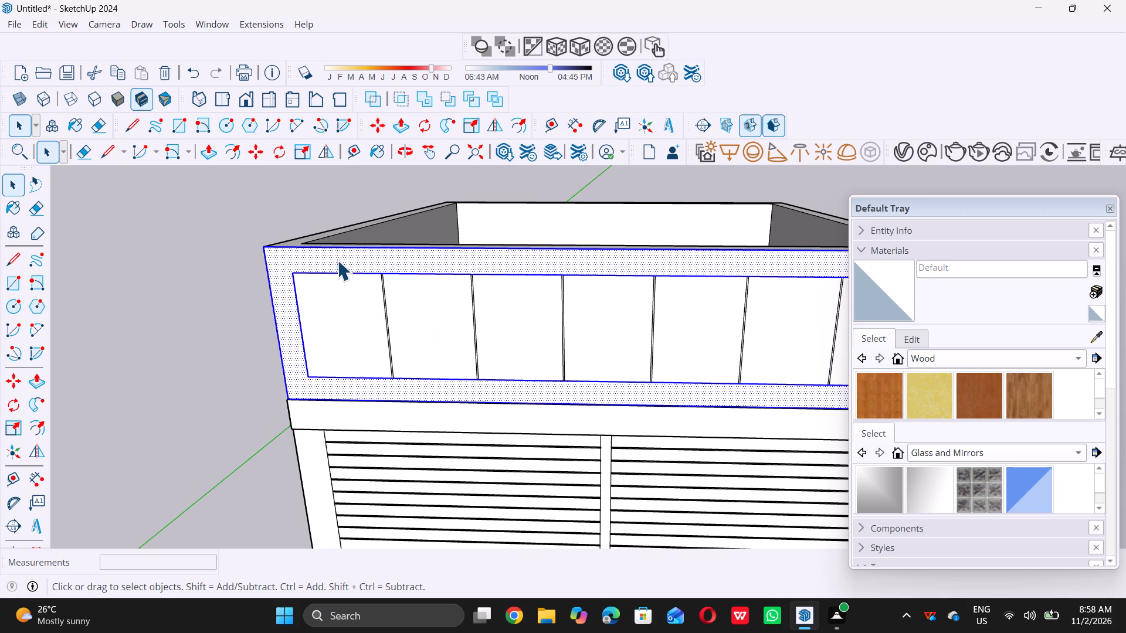
key(p)
click(347, 250)
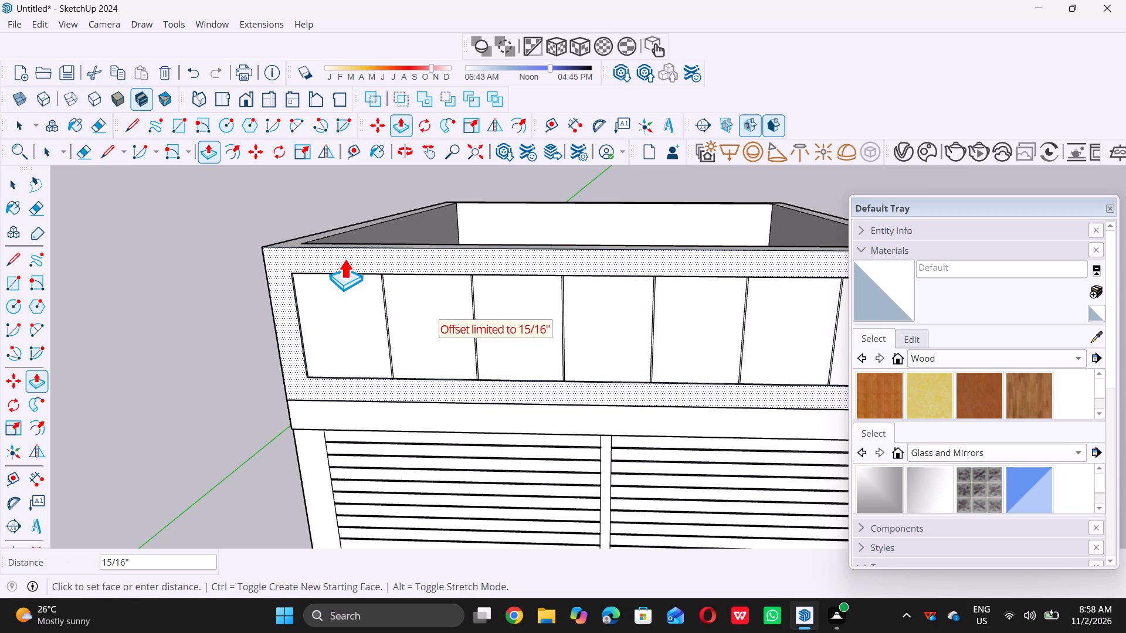
click(288, 416)
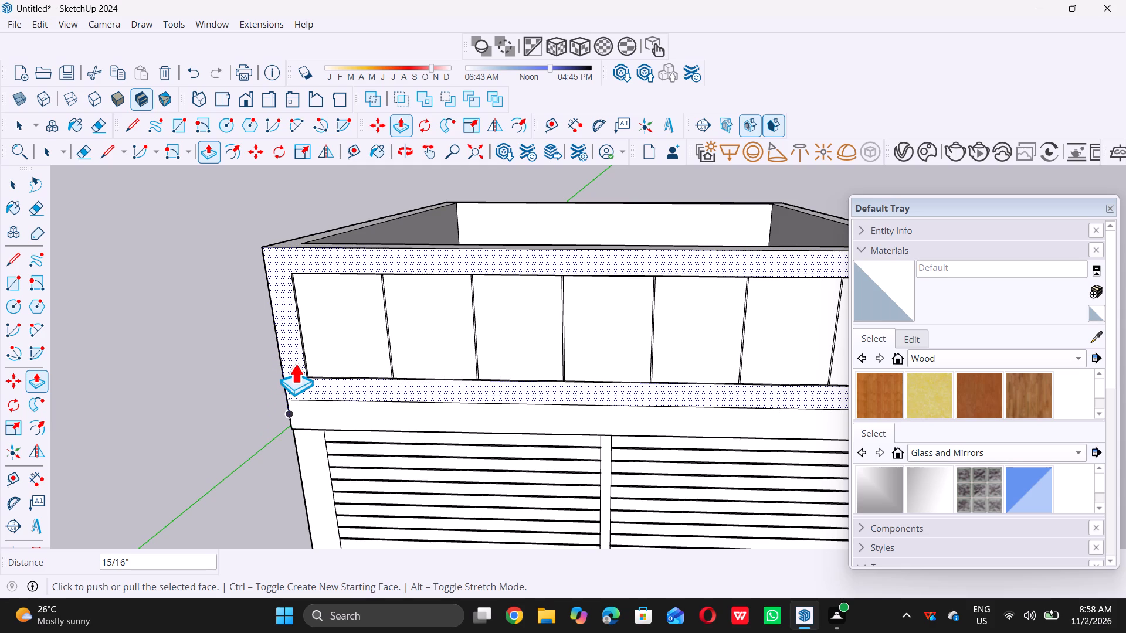
Push/Pull the parapet's front border face outward by a further 1" to recess the seven-bay panel.
key(space)
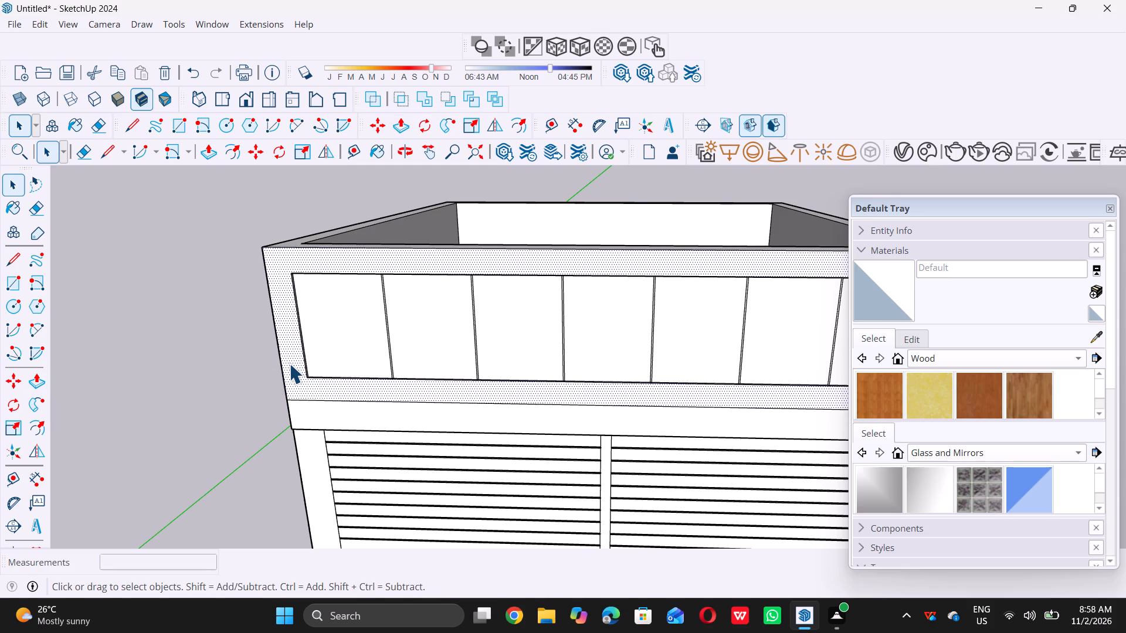
key(p)
click(290, 360)
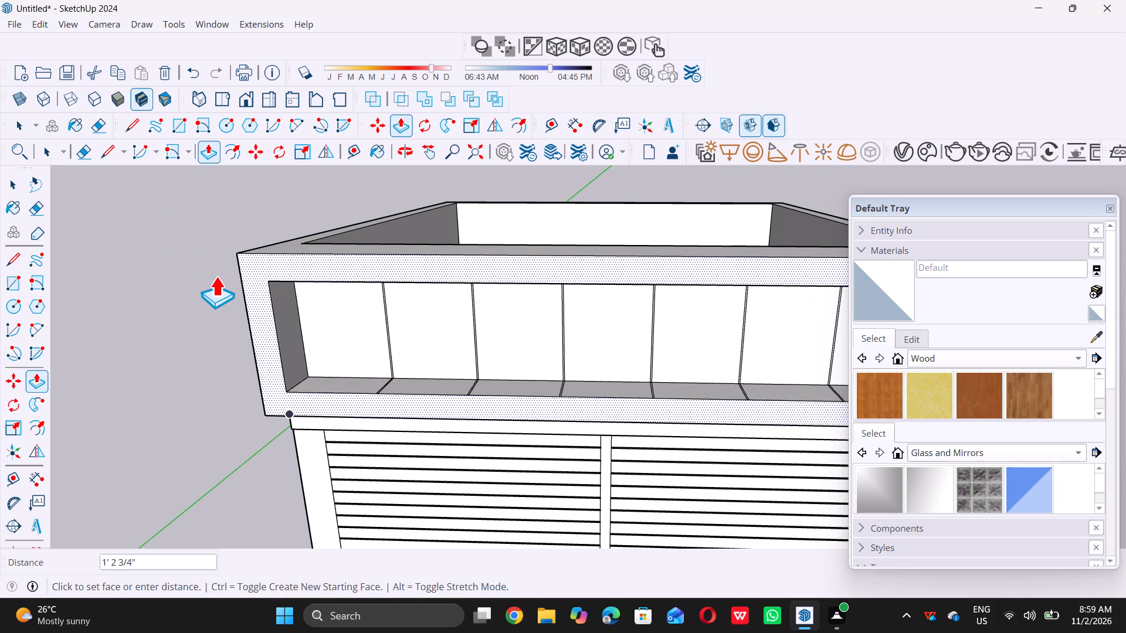
key(1)
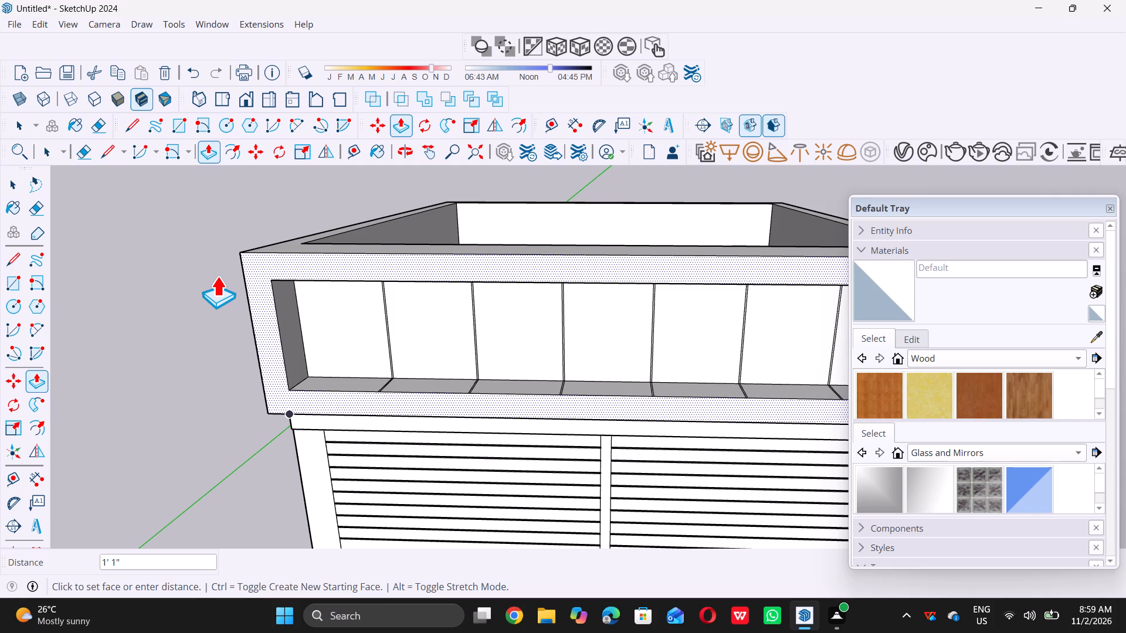
key(shift+quotedbl)
key(Return)
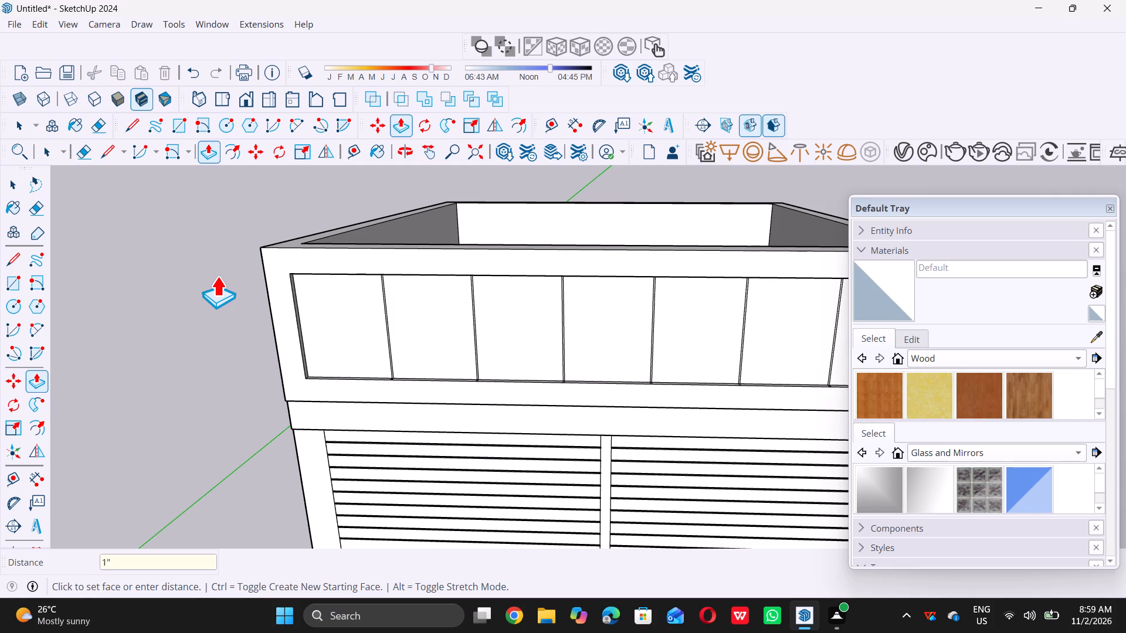
key(space)
Examine the parapet's projecting front border and recessed panel from both sides of the building.
scroll(225, 275, down, 7)
middle_drag(296, 404, 364, 253)
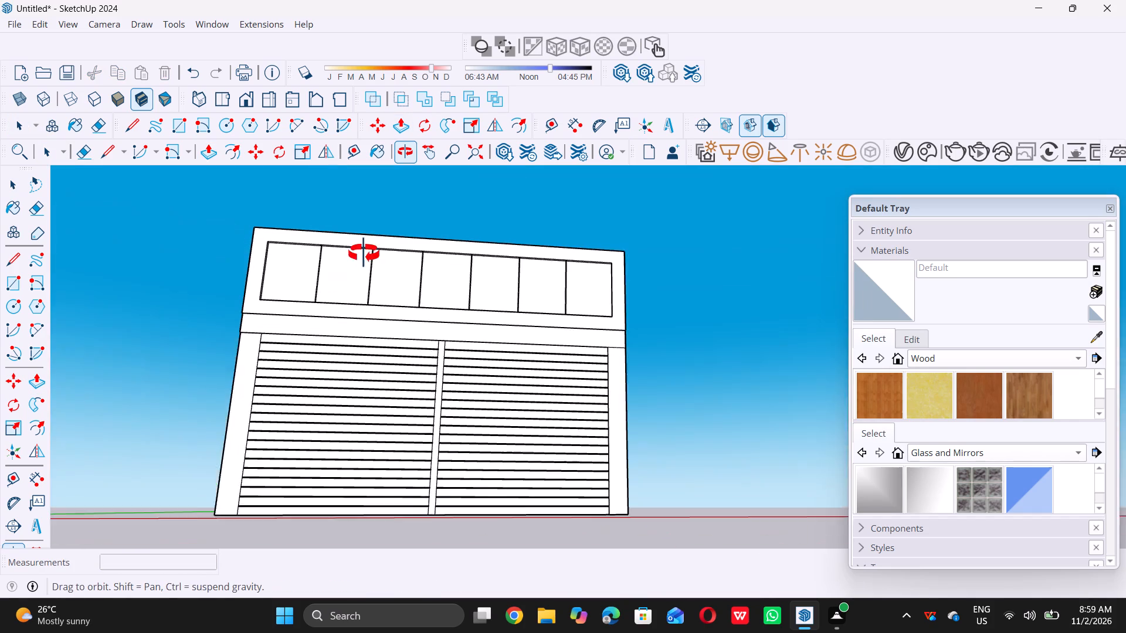
middle_drag(364, 253, 526, 278)
middle_click(526, 278)
scroll(354, 258, up, 5)
scroll(304, 243, up, 2)
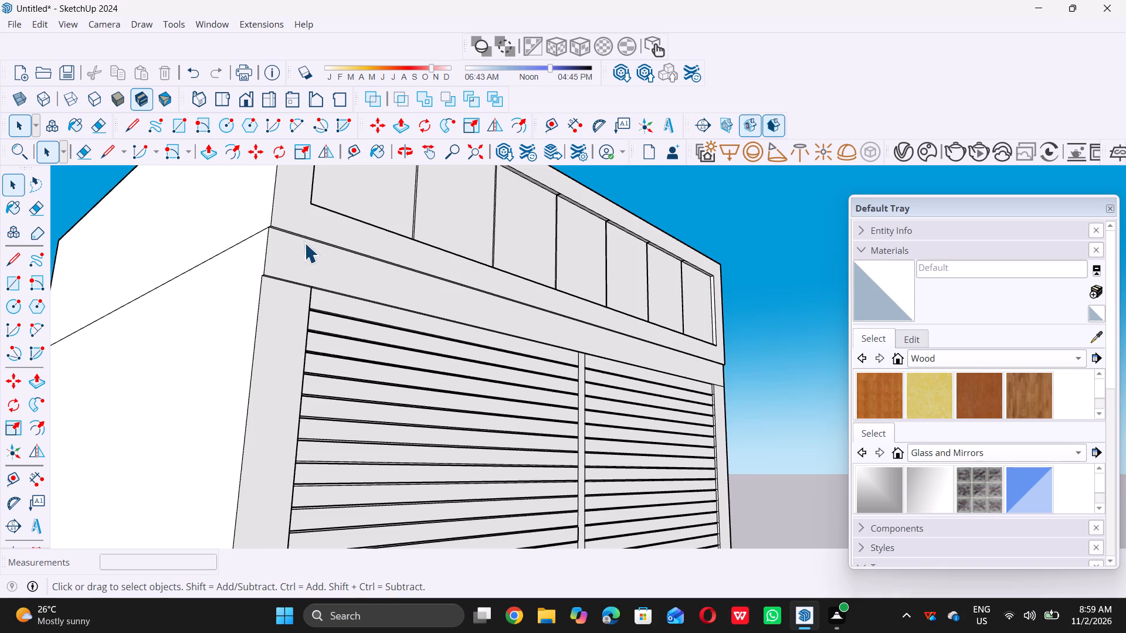
scroll(304, 243, up, 5)
scroll(303, 241, down, 19)
middle_drag(415, 243, 217, 282)
middle_click(217, 282)
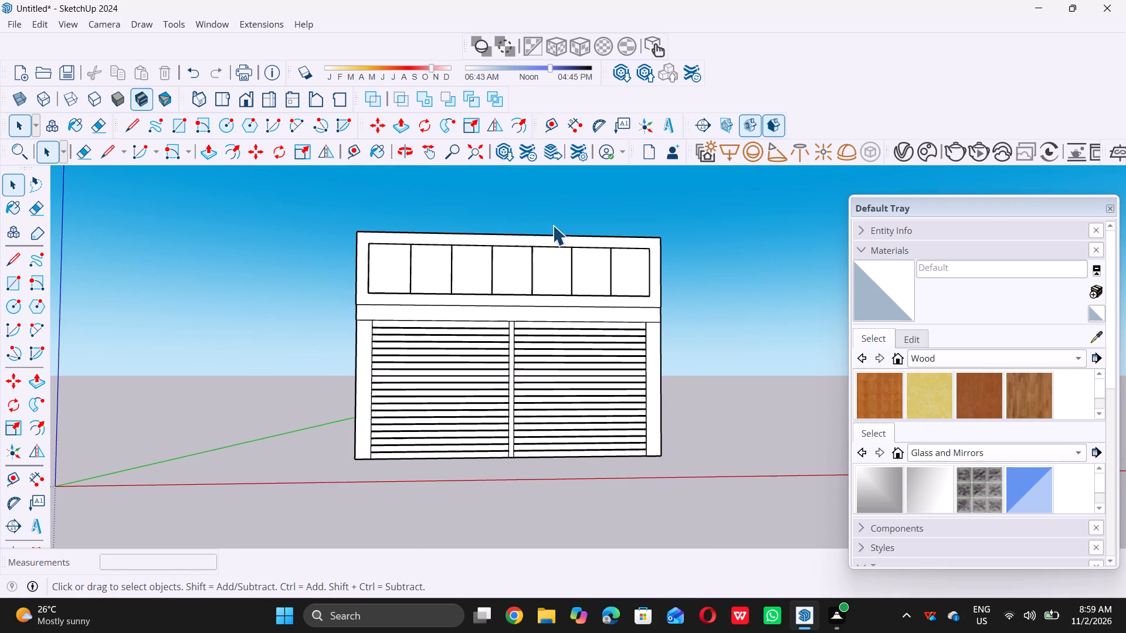
middle_drag(568, 222, 438, 264)
middle_click(438, 264)
Push/Pull the first divider strip from the left in the parapet's recessed panel outward by 0.5".
scroll(438, 264, up, 1)
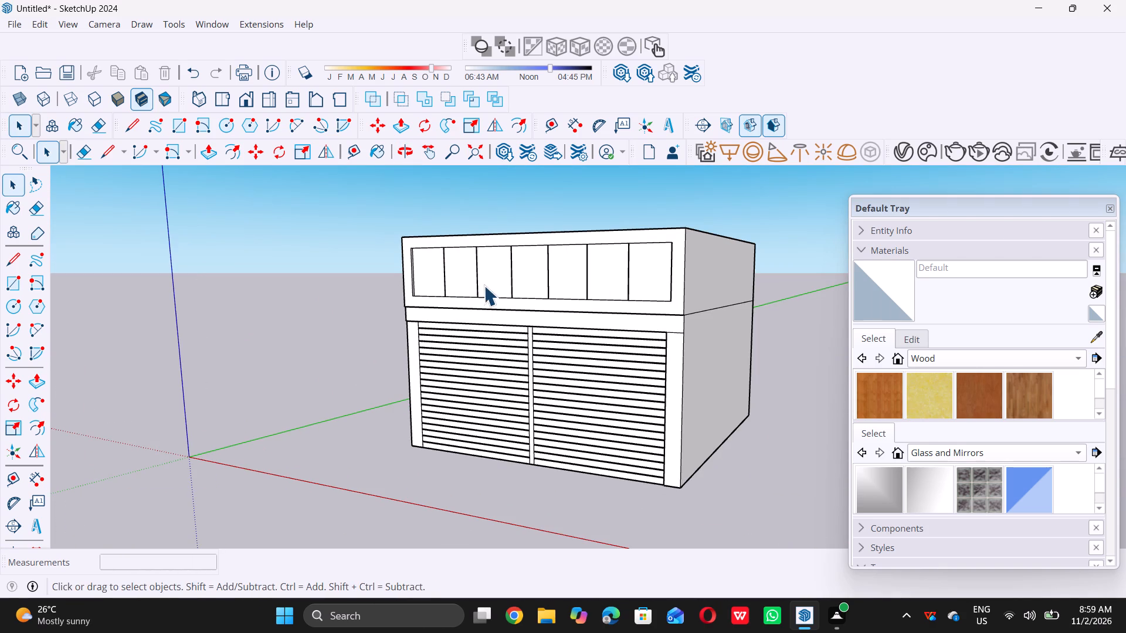
scroll(486, 285, up, 6)
scroll(399, 284, up, 15)
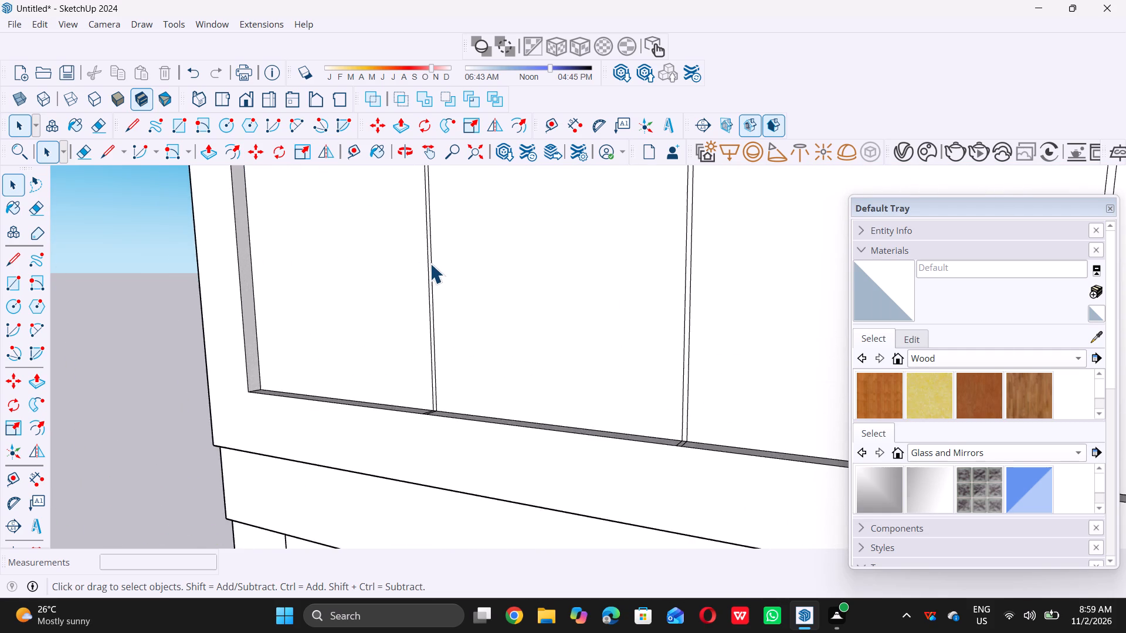
scroll(430, 263, up, 14)
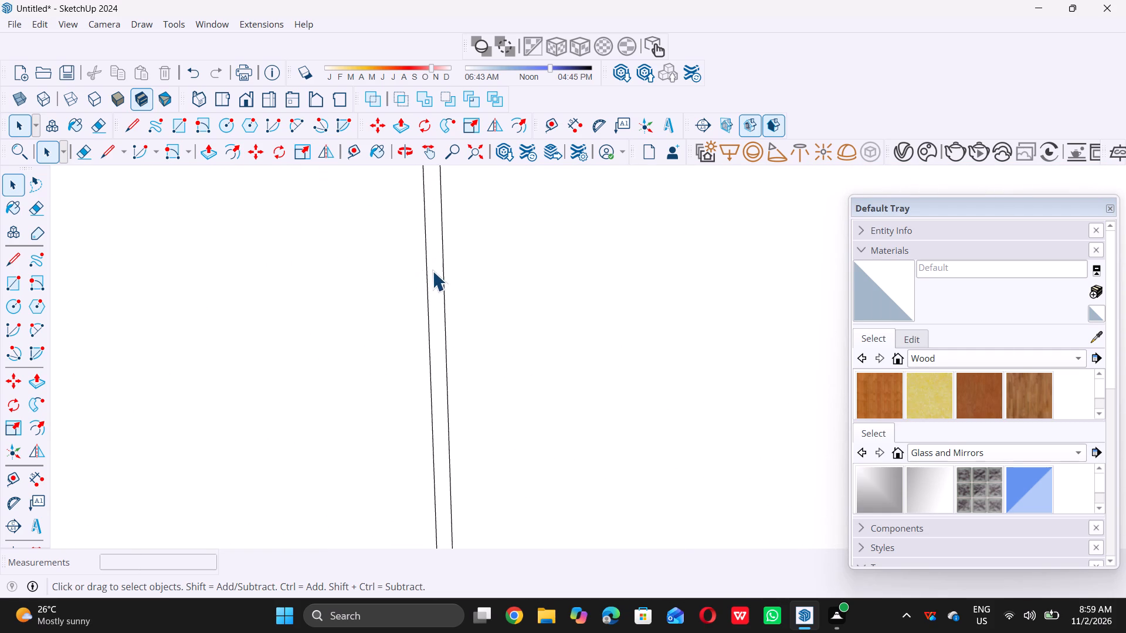
click(433, 270)
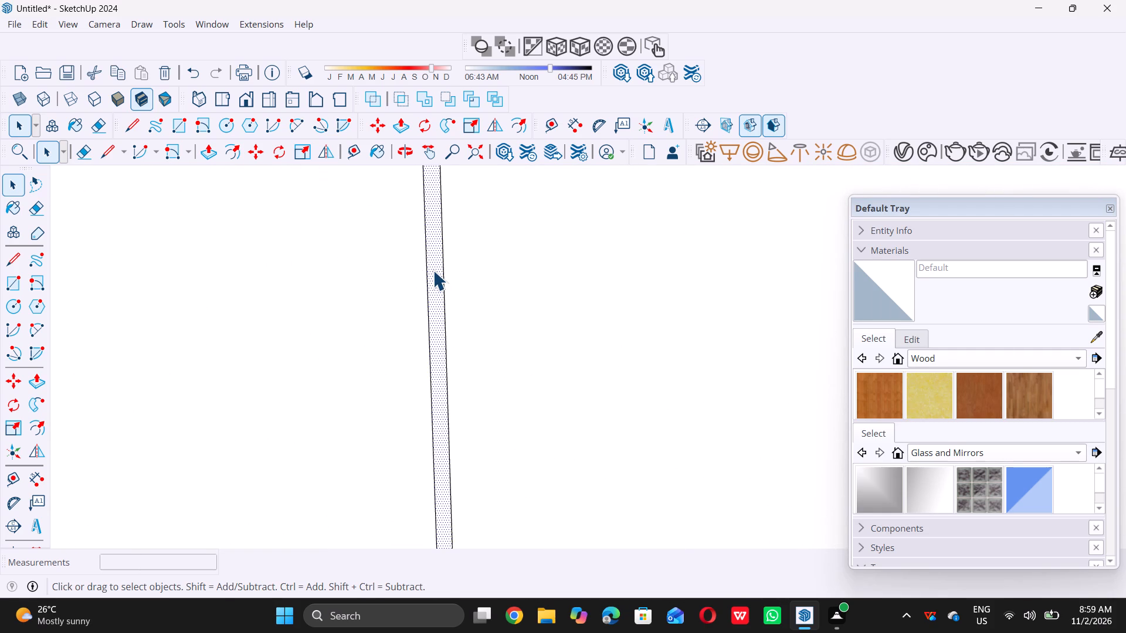
key(p)
click(433, 270)
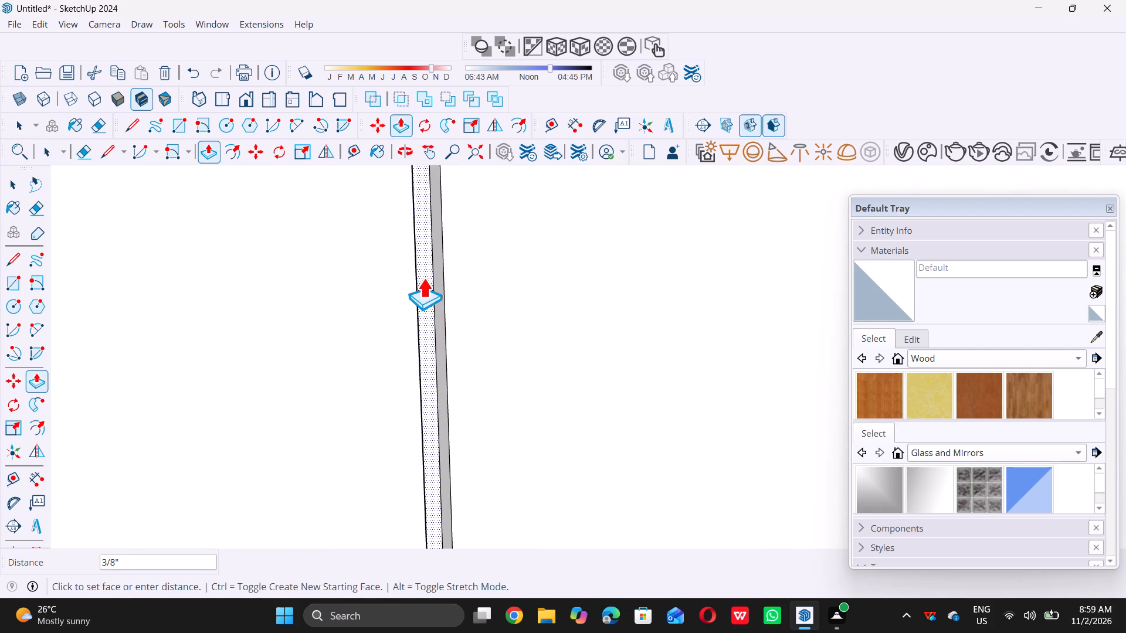
text(0.5)
key(shift+quotedbl)
key(Return)
scroll(342, 262, down, 5)
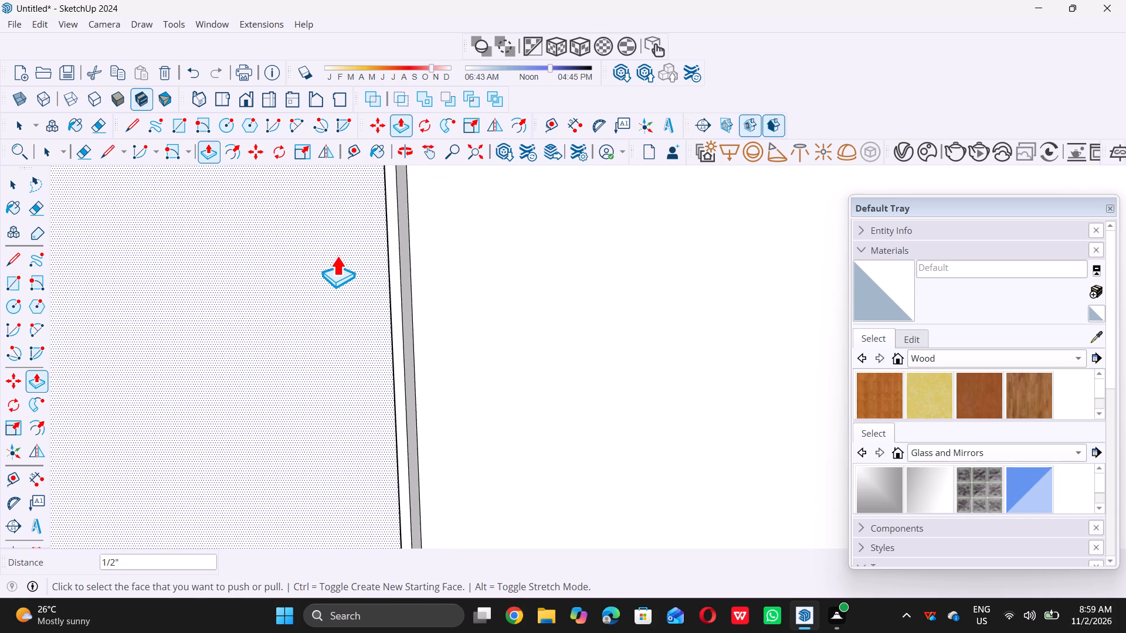
scroll(336, 256, down, 11)
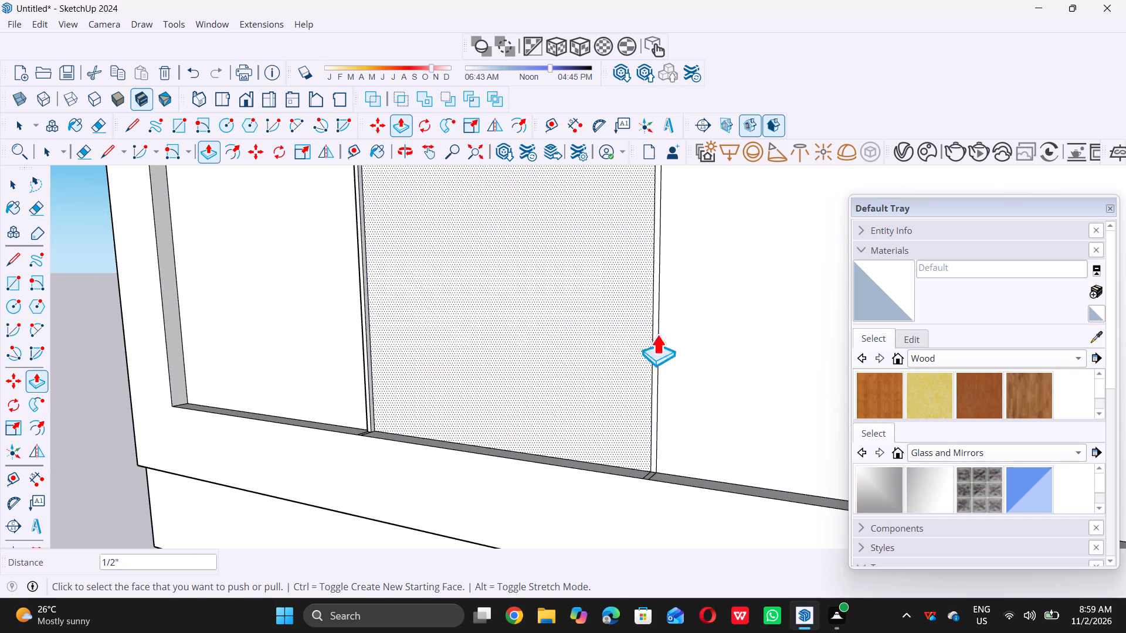
key(space)
Push/Pull the second divider strip from the left in the parapet panel outward by 0.5".
scroll(659, 389, up, 9)
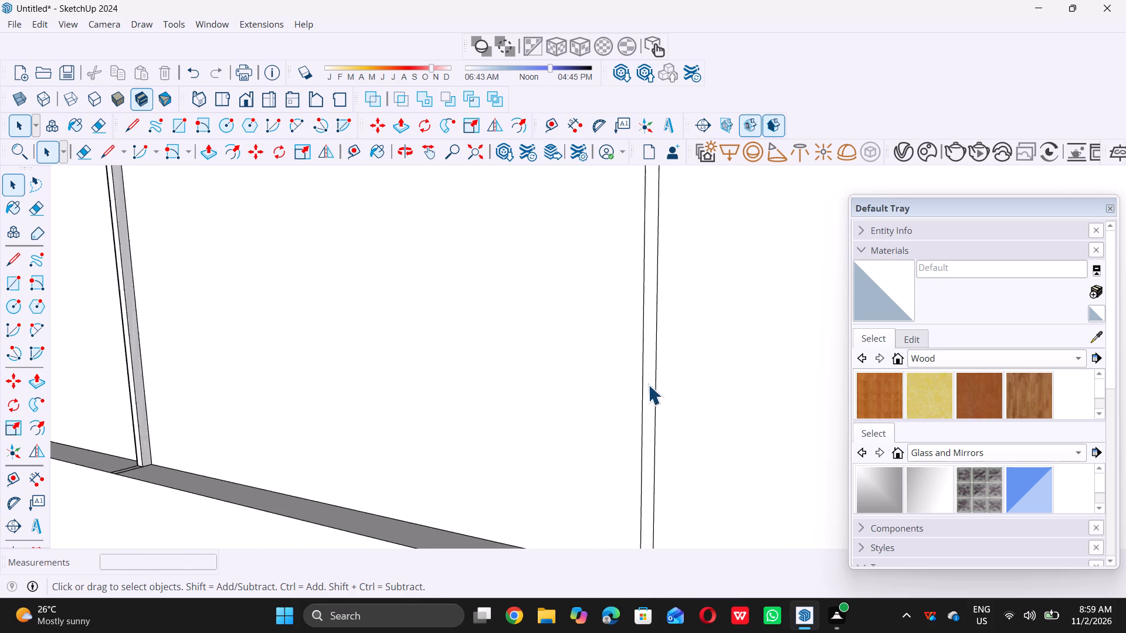
scroll(648, 384, up, 2)
click(644, 374)
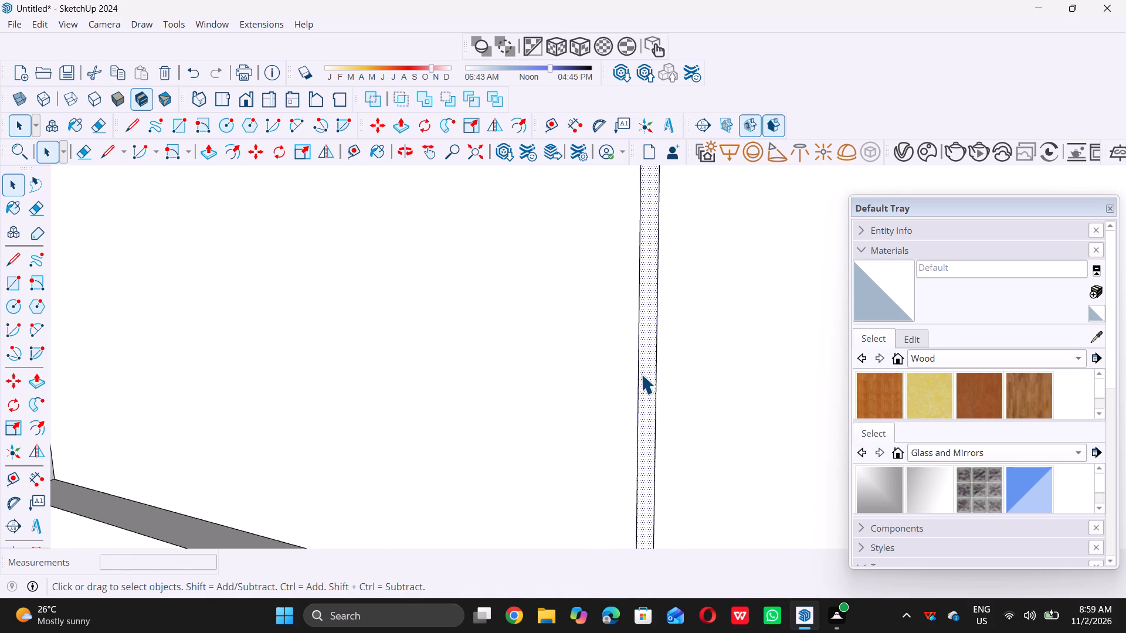
key(p)
click(641, 374)
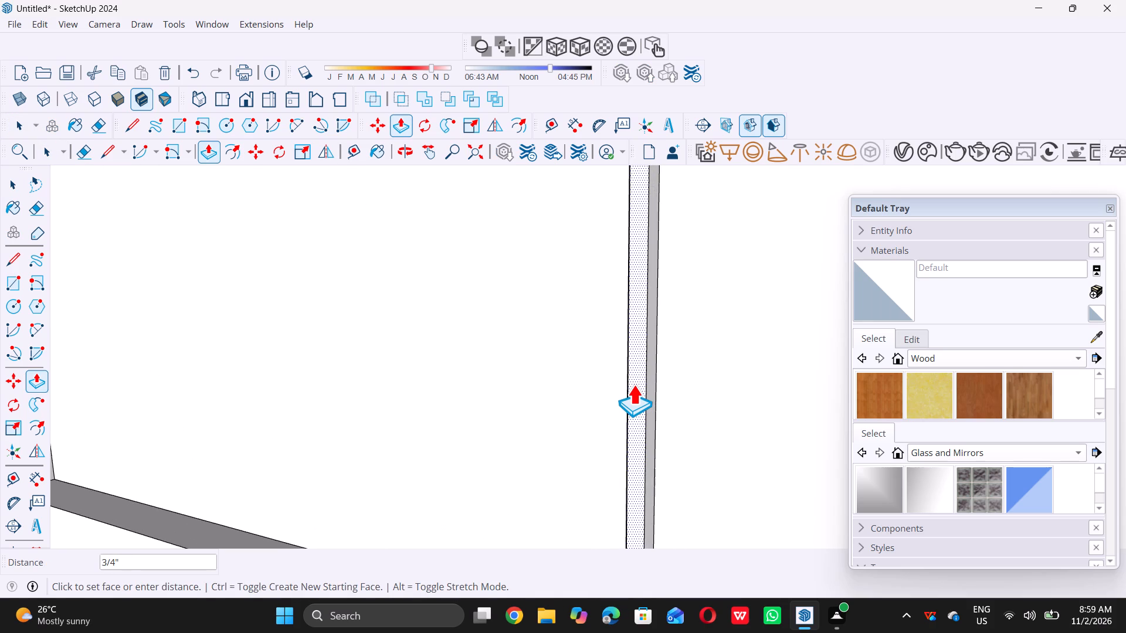
text(0.5)
key(shift+quotedbl)
key(Return)
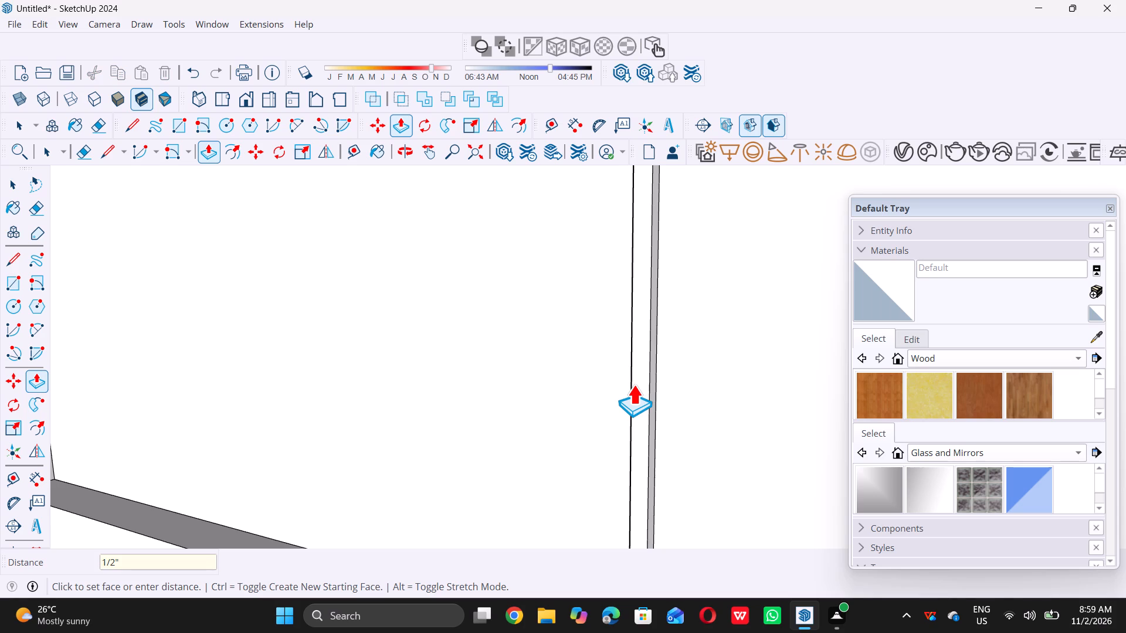
key(space)
Push/Pull the third divider strip from the left in the parapet panel outward by 0.5".
scroll(557, 387, down, 7)
scroll(485, 332, down, 10)
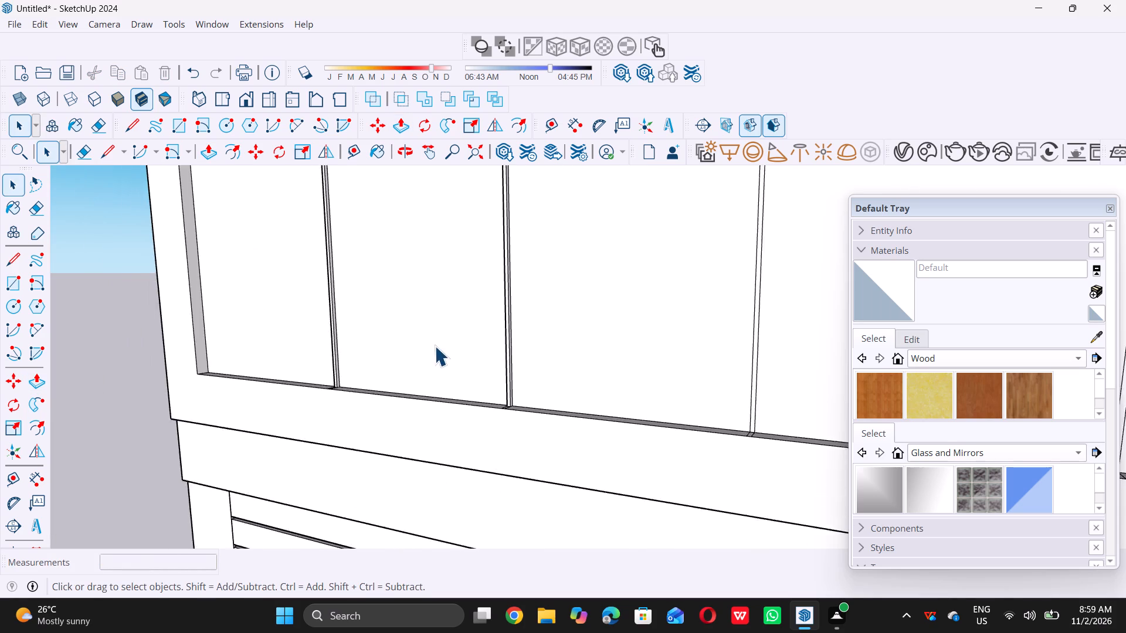
scroll(435, 346, down, 7)
scroll(658, 346, up, 7)
scroll(544, 359, up, 2)
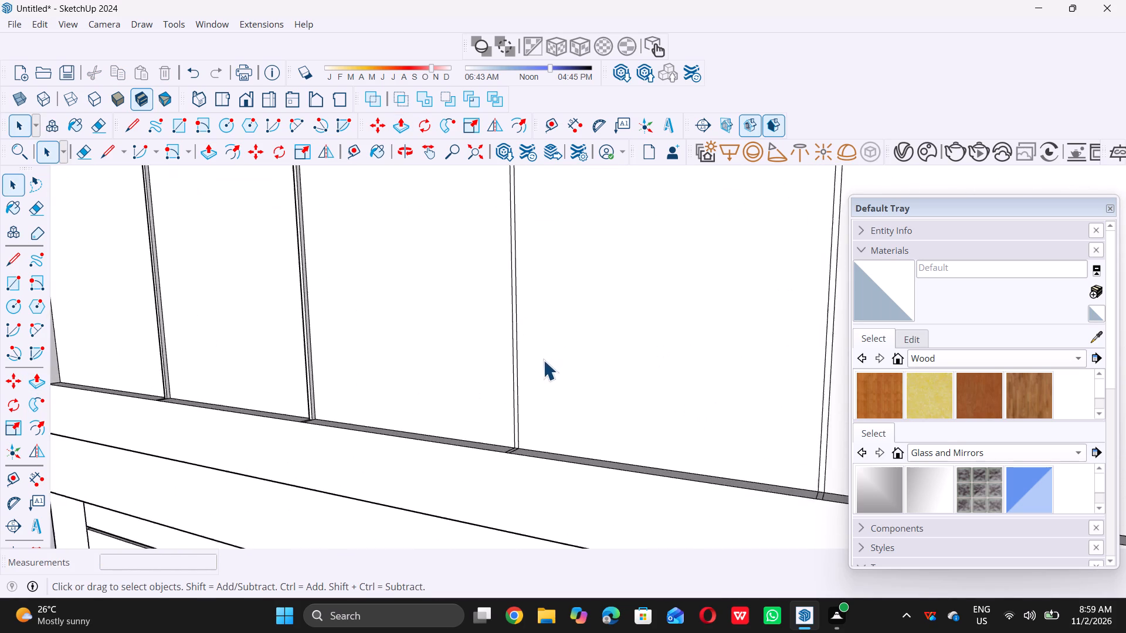
scroll(543, 360, up, 3)
scroll(498, 377, up, 10)
click(505, 387)
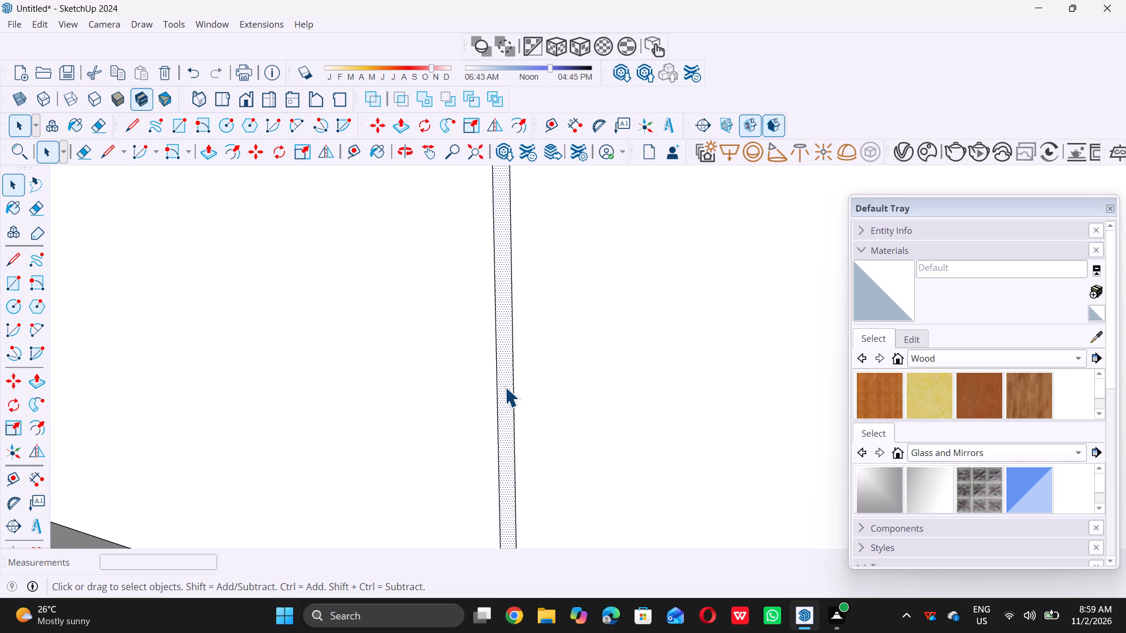
key(p)
click(504, 387)
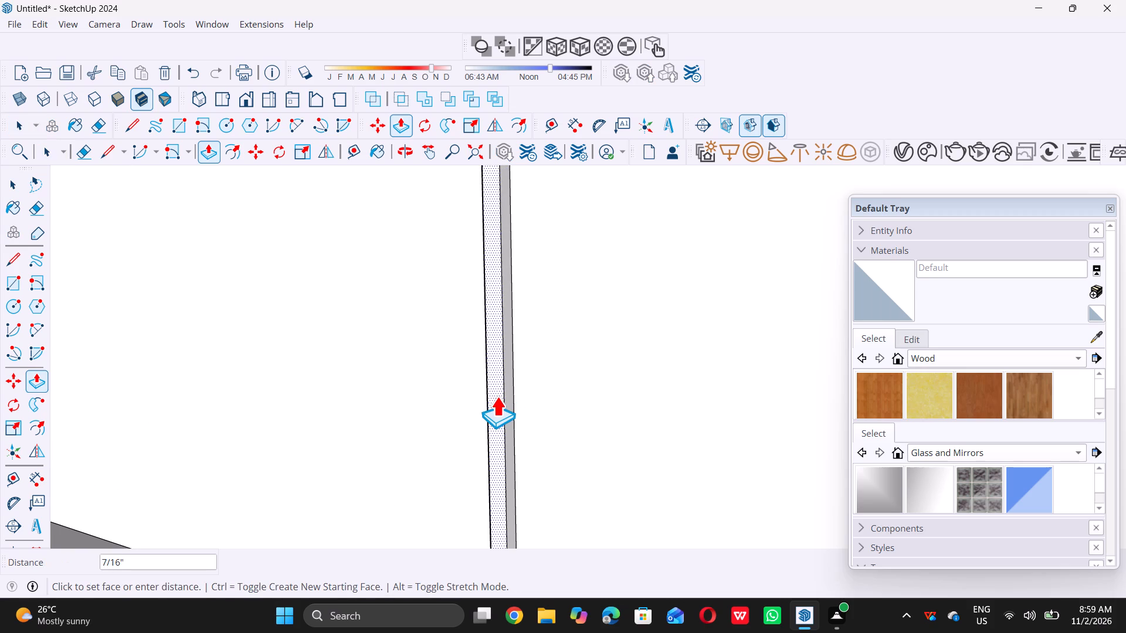
text(0.5)
key(shift+quotedbl)
key(Return)
key(space)
scroll(402, 393, down, 6)
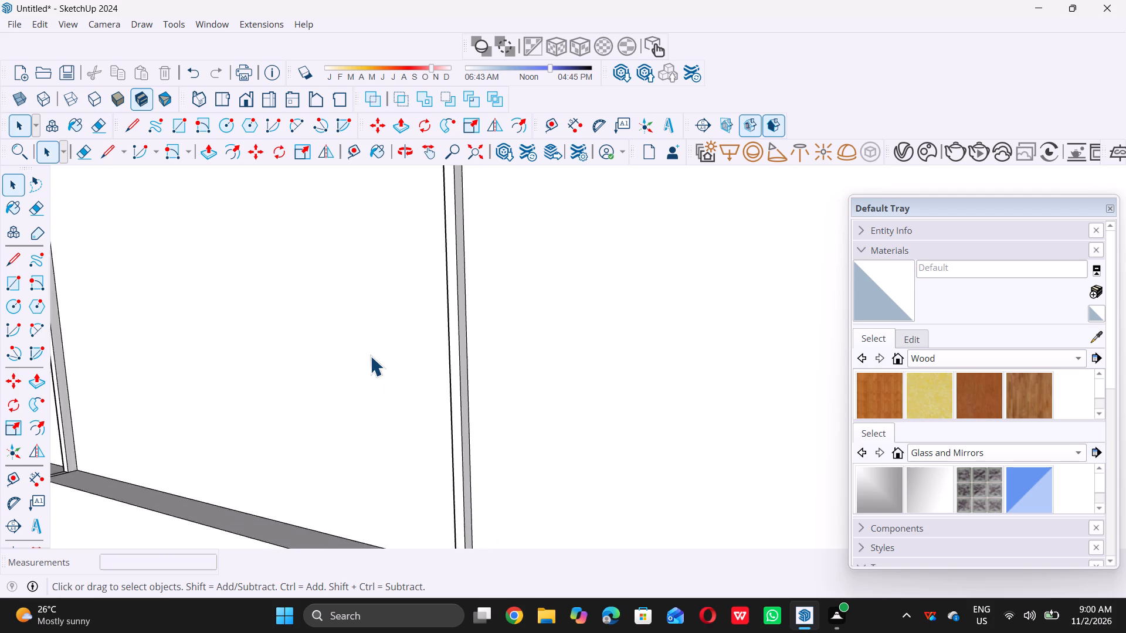
scroll(370, 356, down, 15)
scroll(443, 345, down, 3)
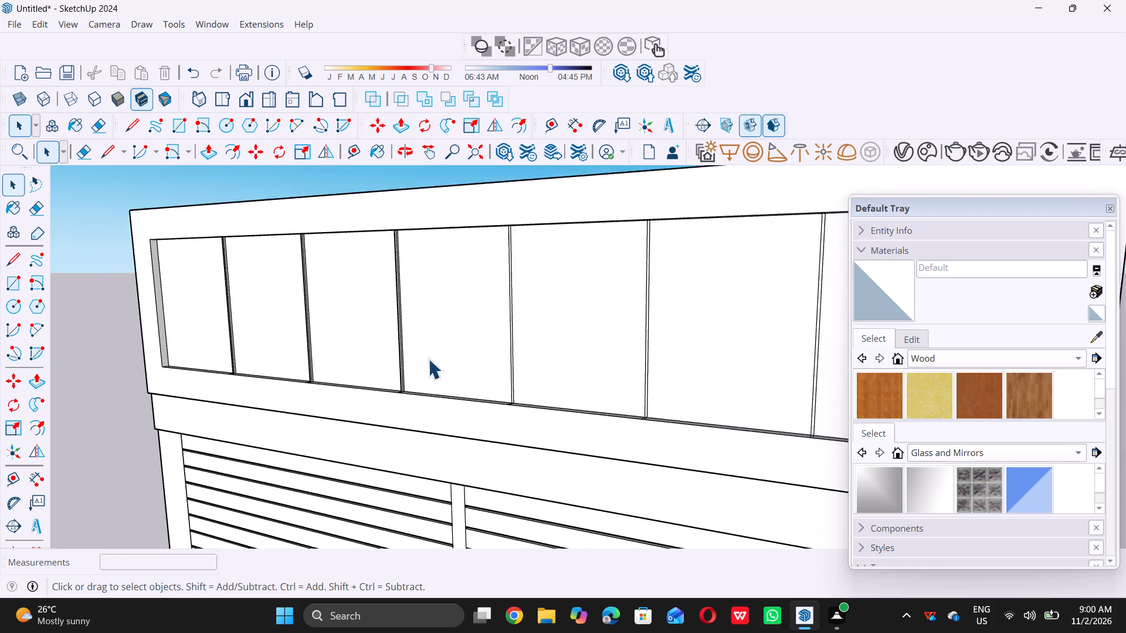
Push/Pull the fourth divider strip from the left in the parapet panel outward by 0.5".
scroll(428, 359, down, 2)
scroll(526, 345, up, 6)
scroll(472, 346, up, 5)
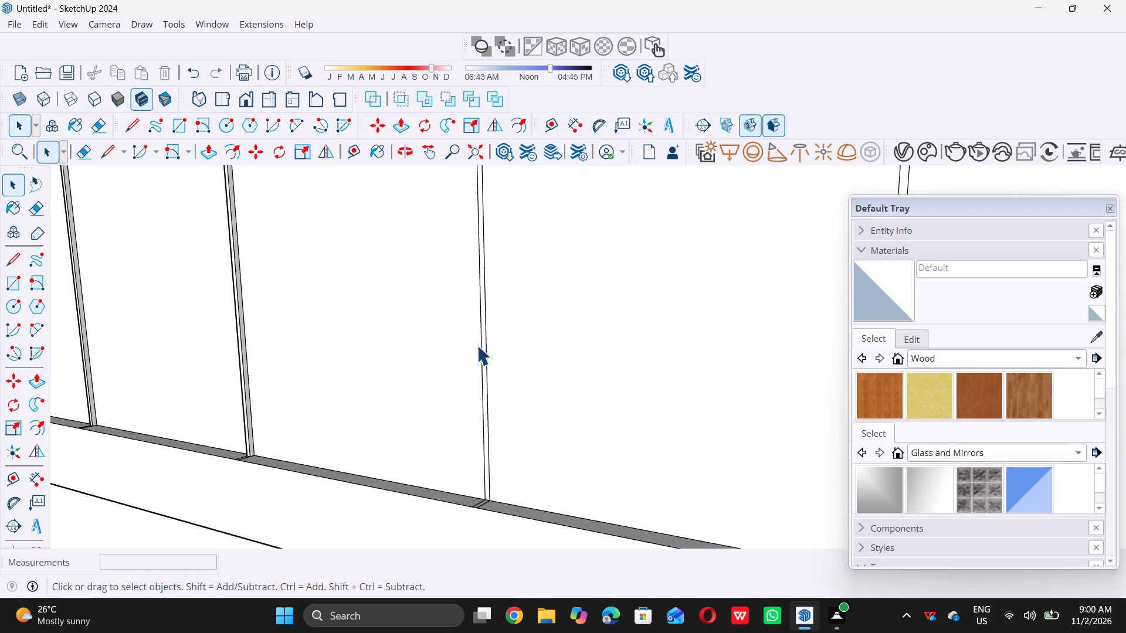
scroll(484, 356, up, 11)
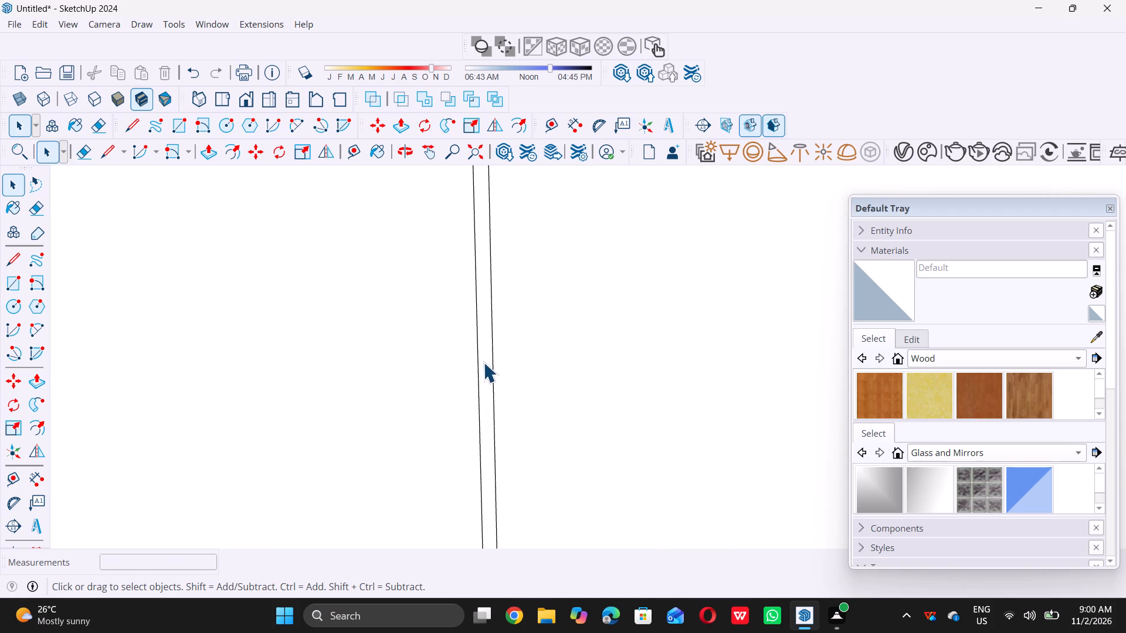
double_click(483, 362)
key(p)
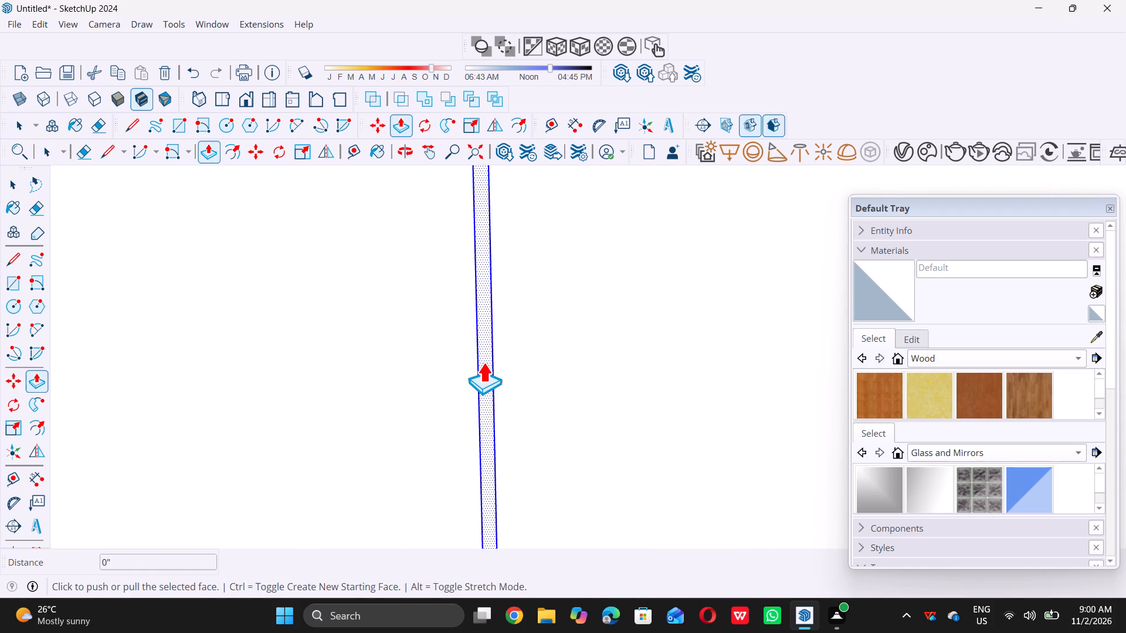
click(483, 362)
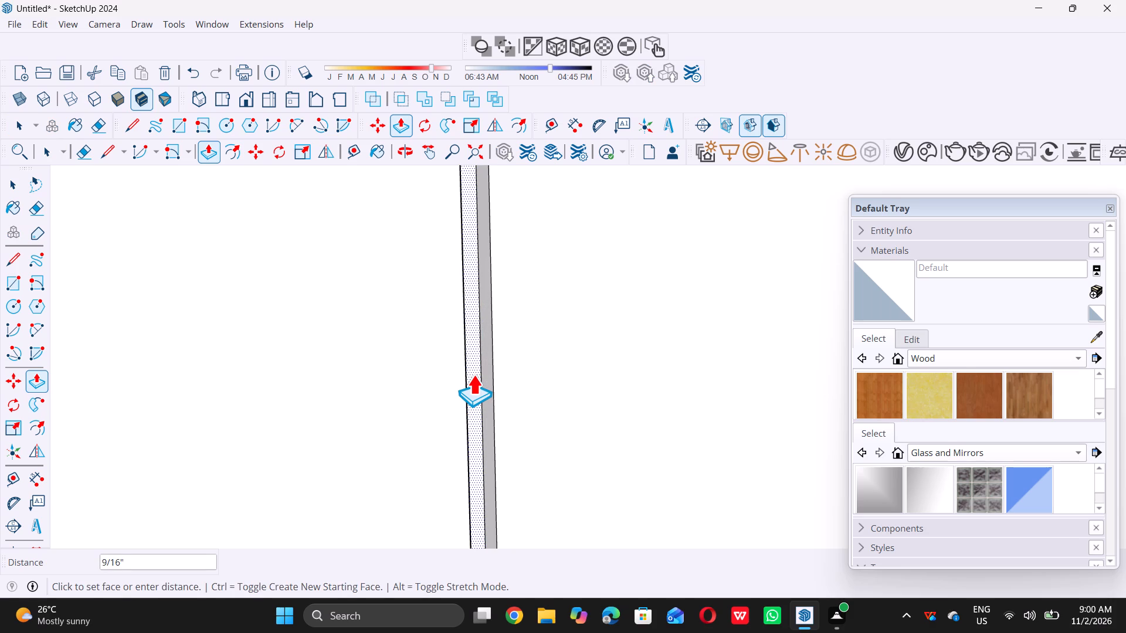
text(0.5)
key(shift+quotedbl)
key(Return)
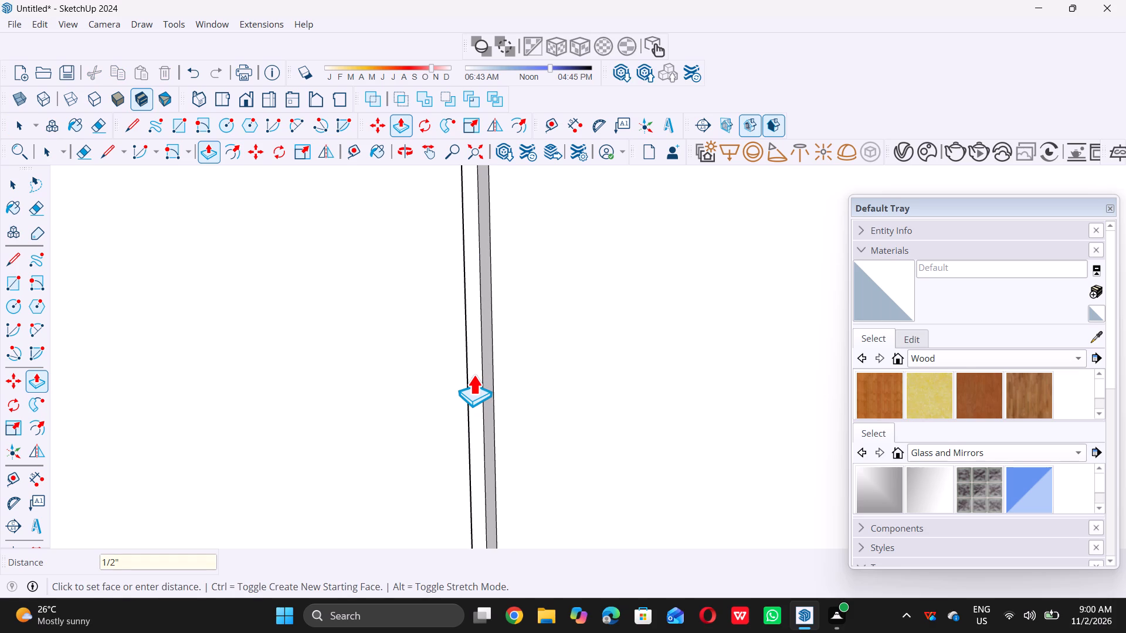
key(space)
Push/Pull the fifth divider strip from the left in the parapet panel outward by 0.5".
scroll(385, 373, down, 14)
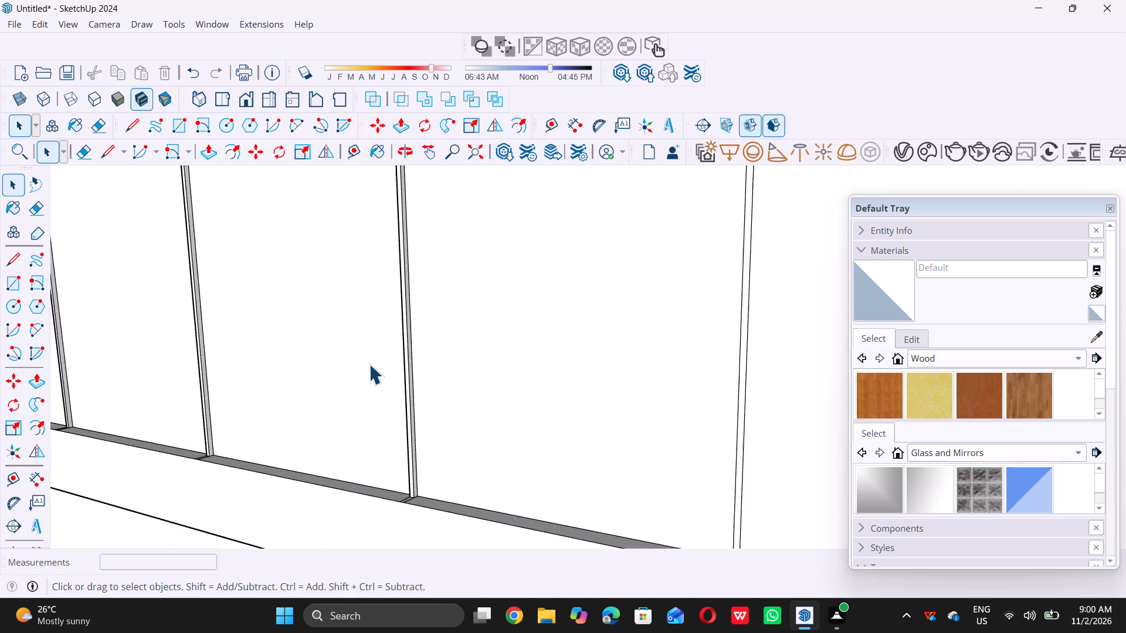
scroll(369, 364, down, 7)
scroll(521, 375, up, 12)
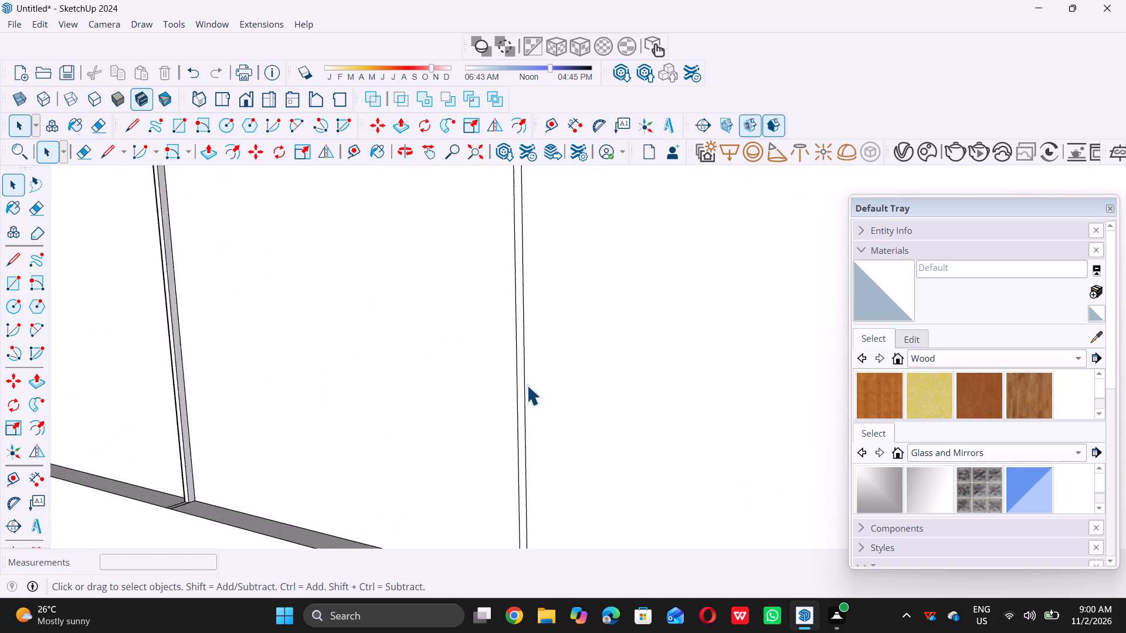
scroll(527, 385, up, 8)
click(511, 391)
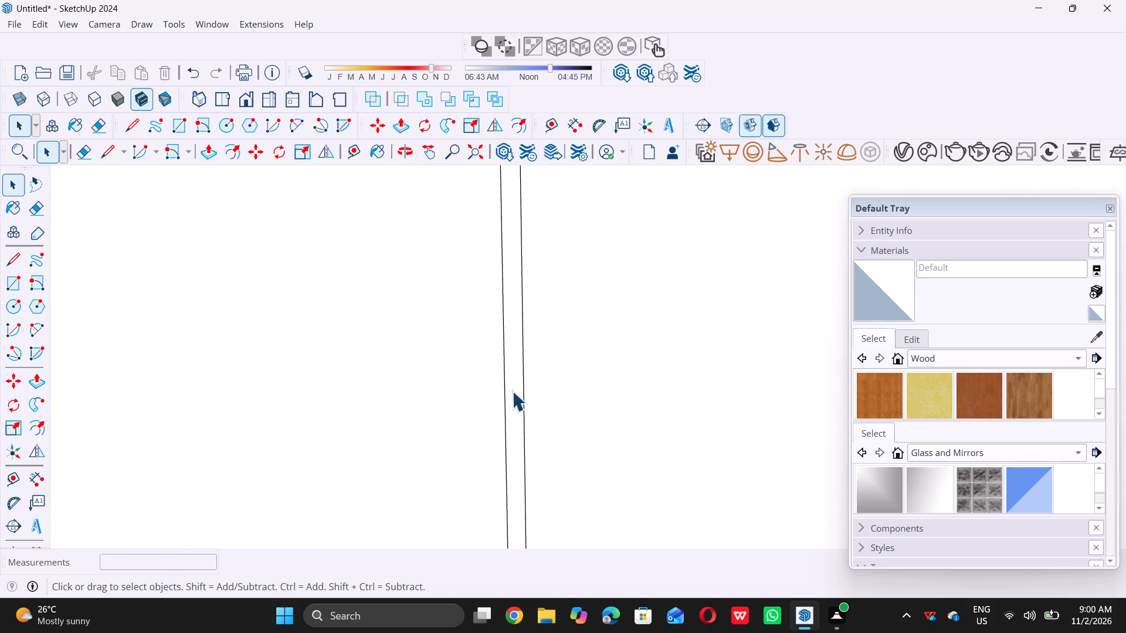
key(p)
click(513, 392)
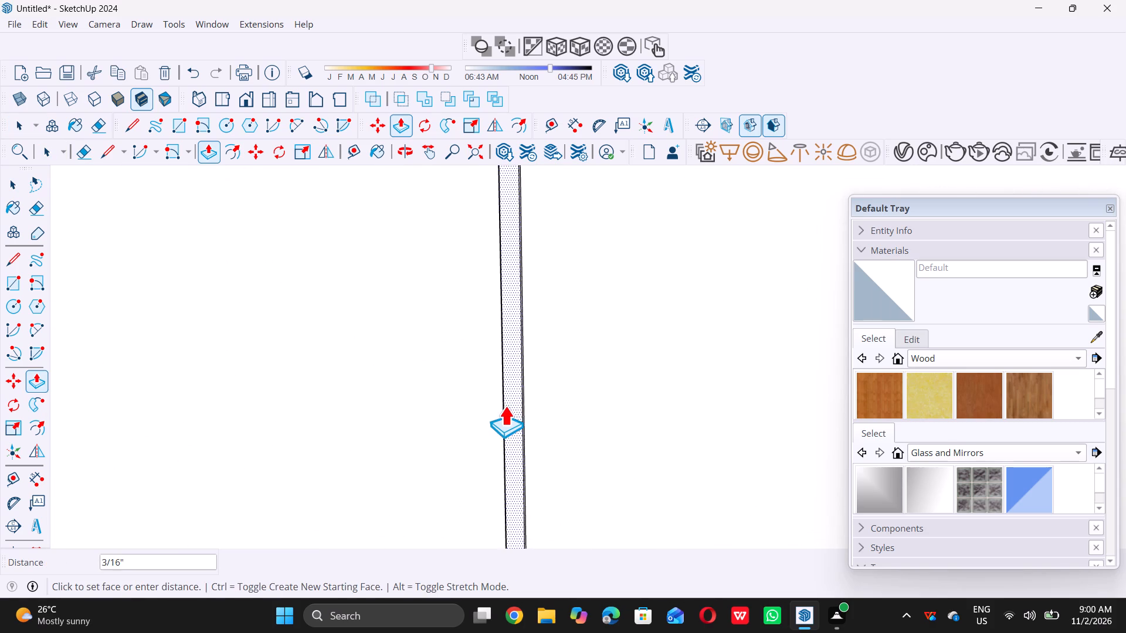
text(0.5")
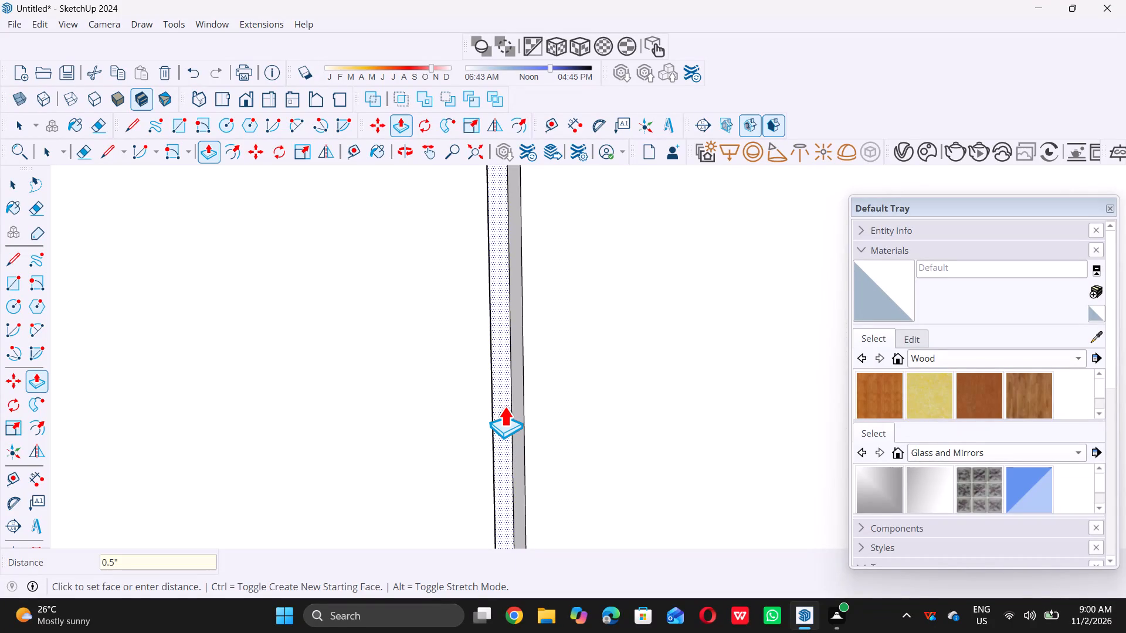
key(Return)
key(space)
Push/Pull the sixth divider strip from the left in the parapet panel outward, repeating the previous 0.5" distance.
scroll(429, 341, down, 5)
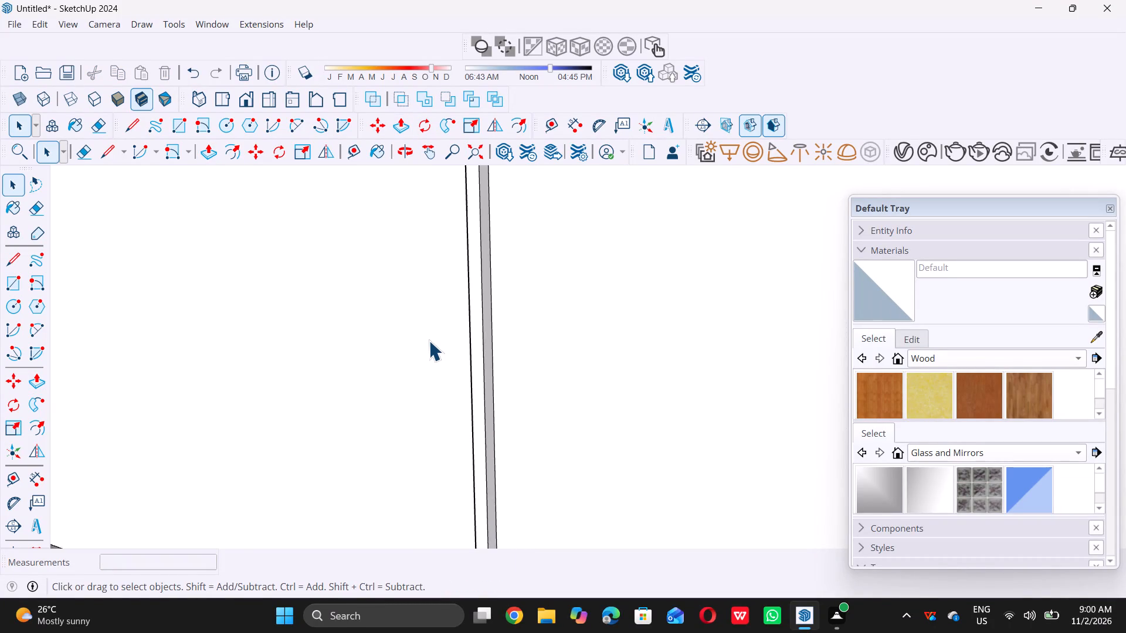
scroll(429, 341, down, 19)
scroll(585, 360, up, 3)
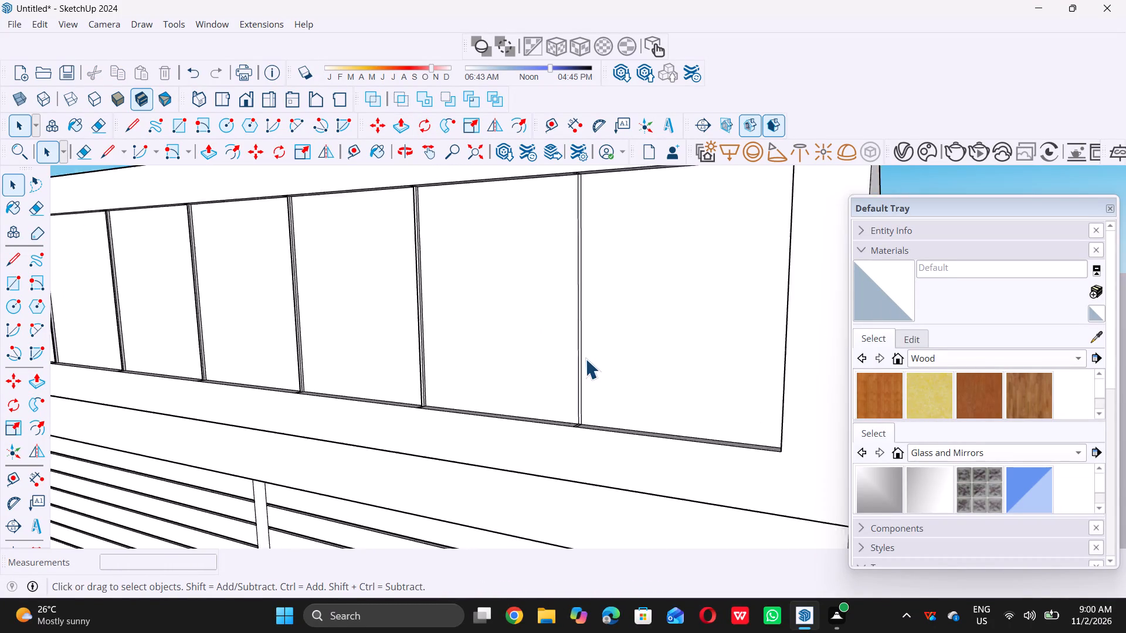
scroll(585, 359, up, 15)
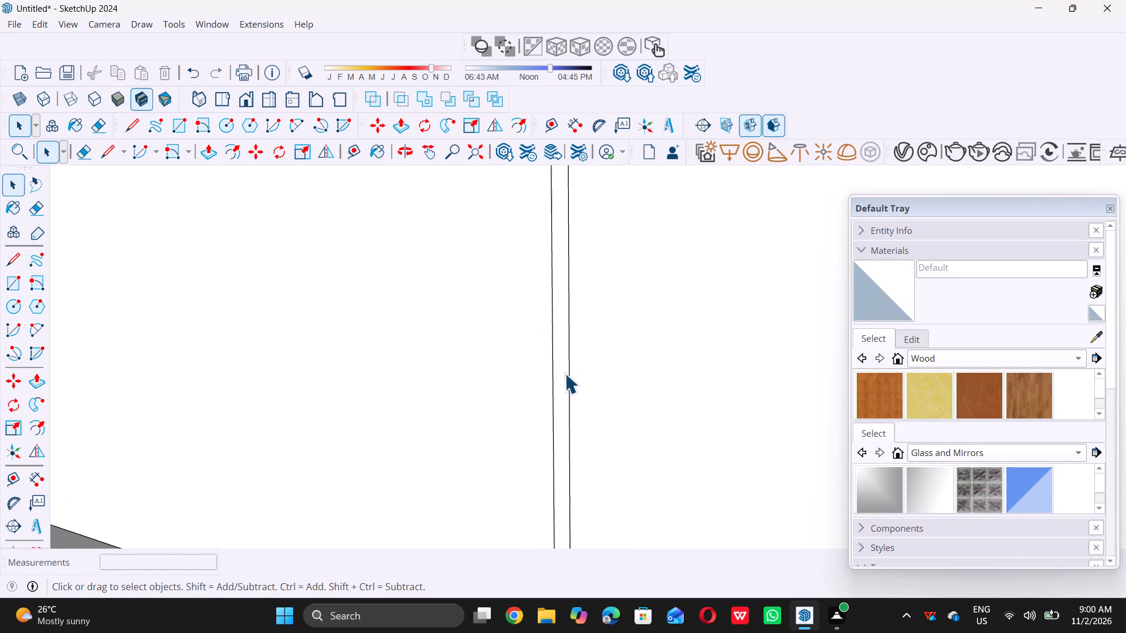
triple_click(562, 373)
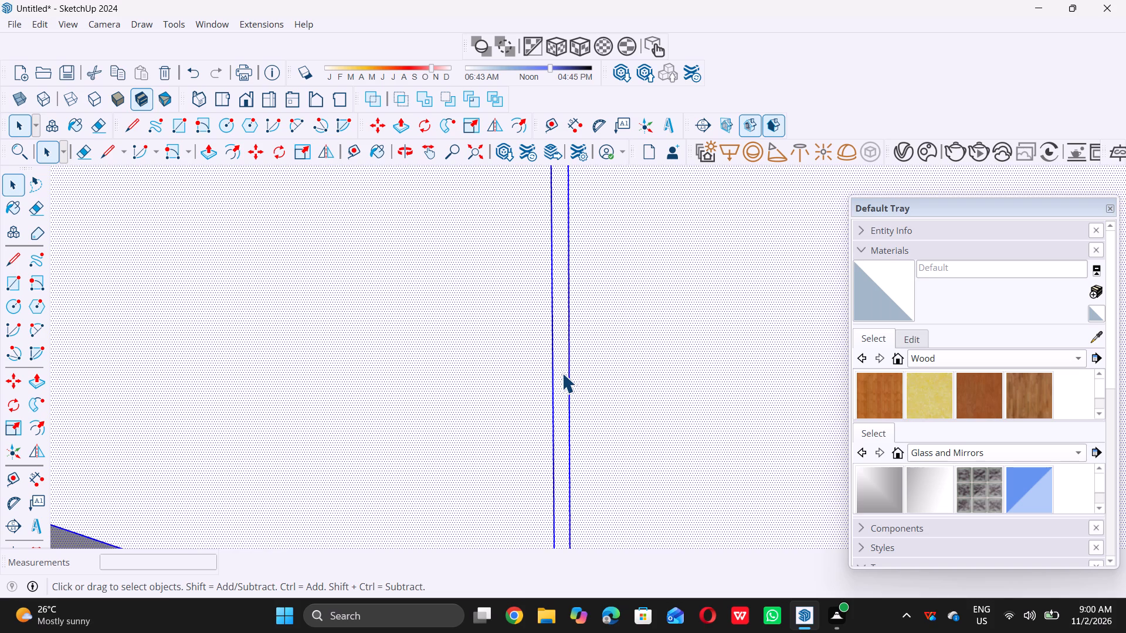
key(p)
double_click(562, 373)
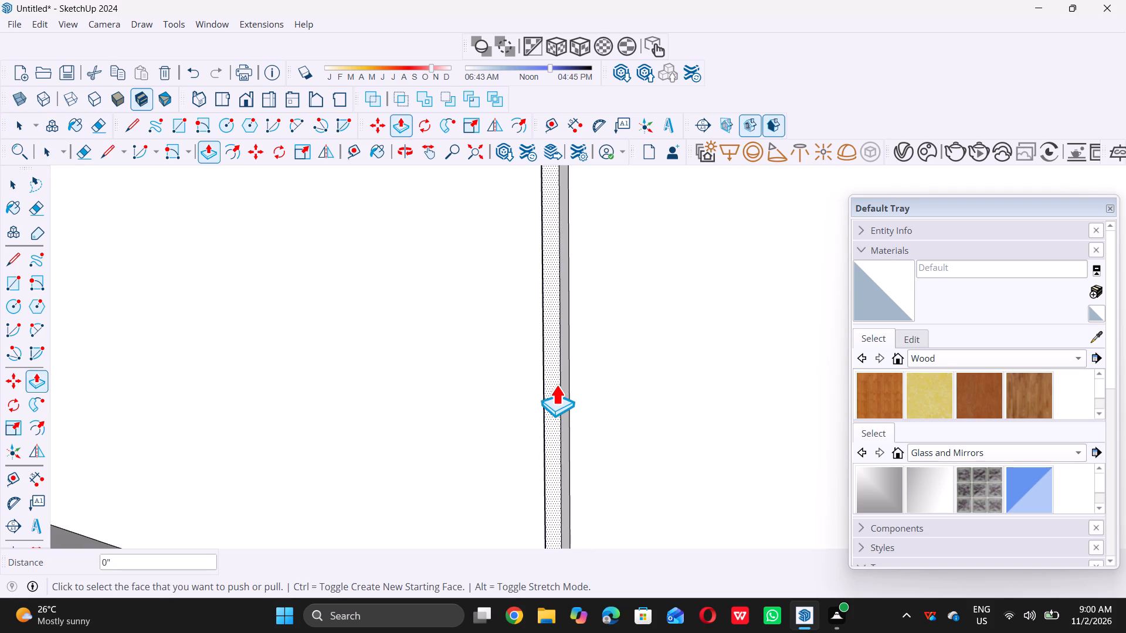
key(space)
Start a 3D Text reading "SHOP NAME" for the building's front, replacing the placeholder text.
scroll(556, 384, down, 20)
scroll(556, 384, down, 7)
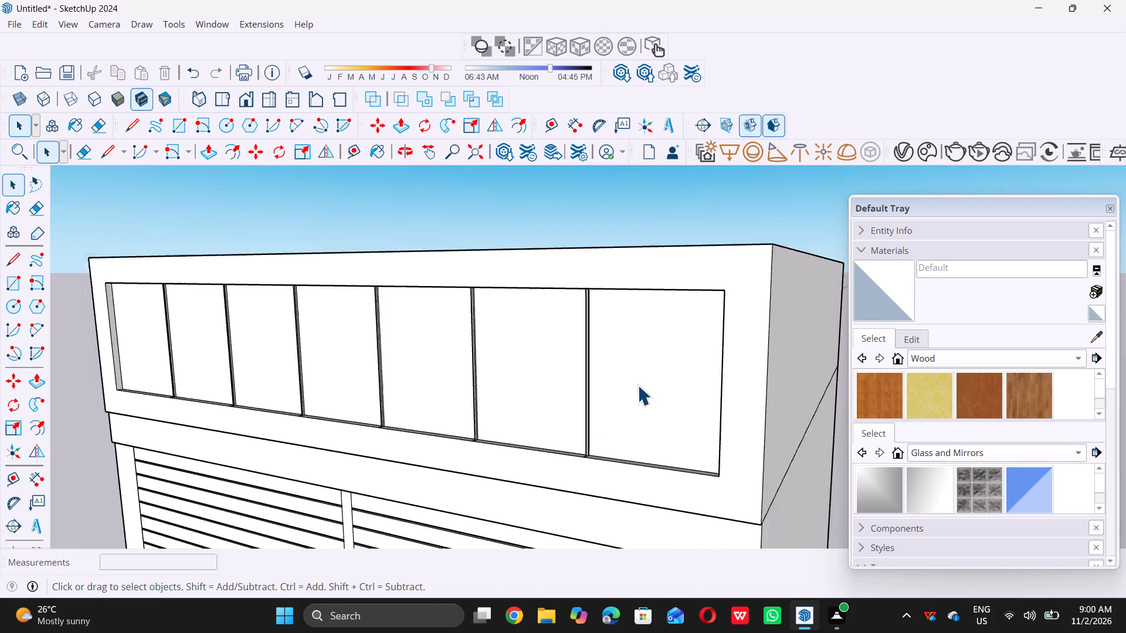
scroll(637, 385, down, 17)
middle_drag(610, 438, 681, 413)
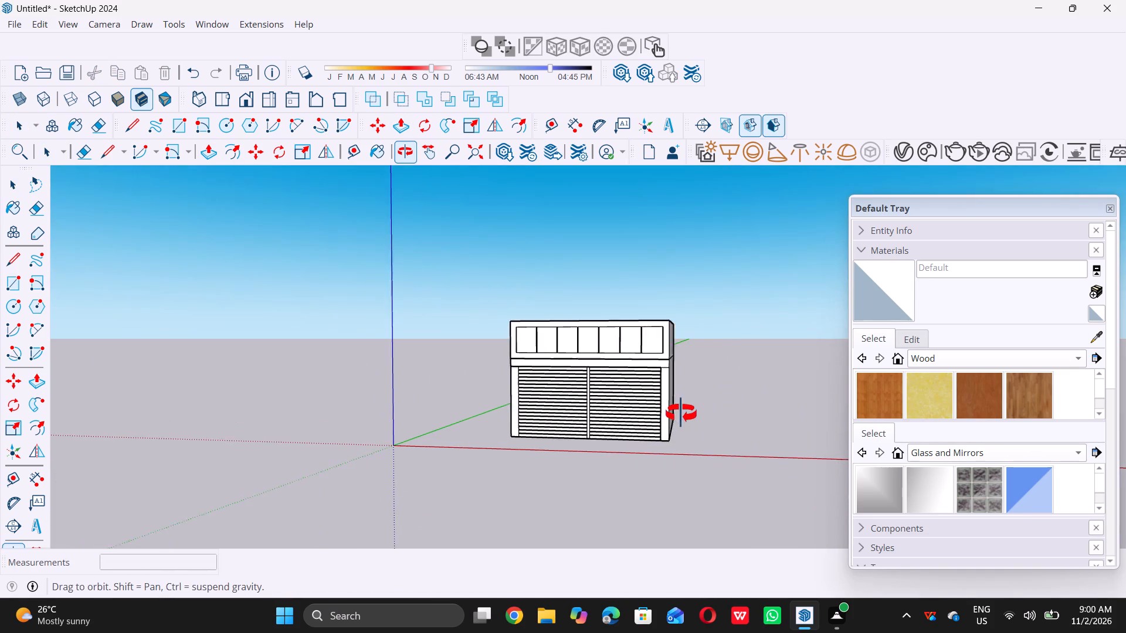
middle_drag(681, 413, 745, 383)
middle_click(745, 383)
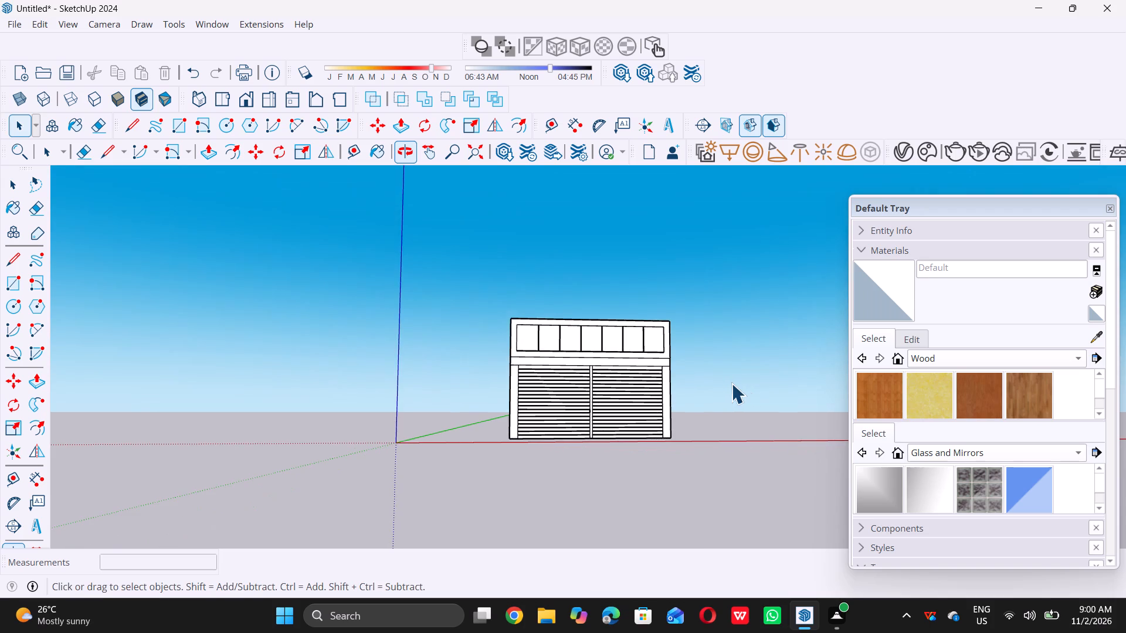
scroll(679, 358, up, 7)
middle_drag(480, 401, 489, 396)
middle_click(489, 396)
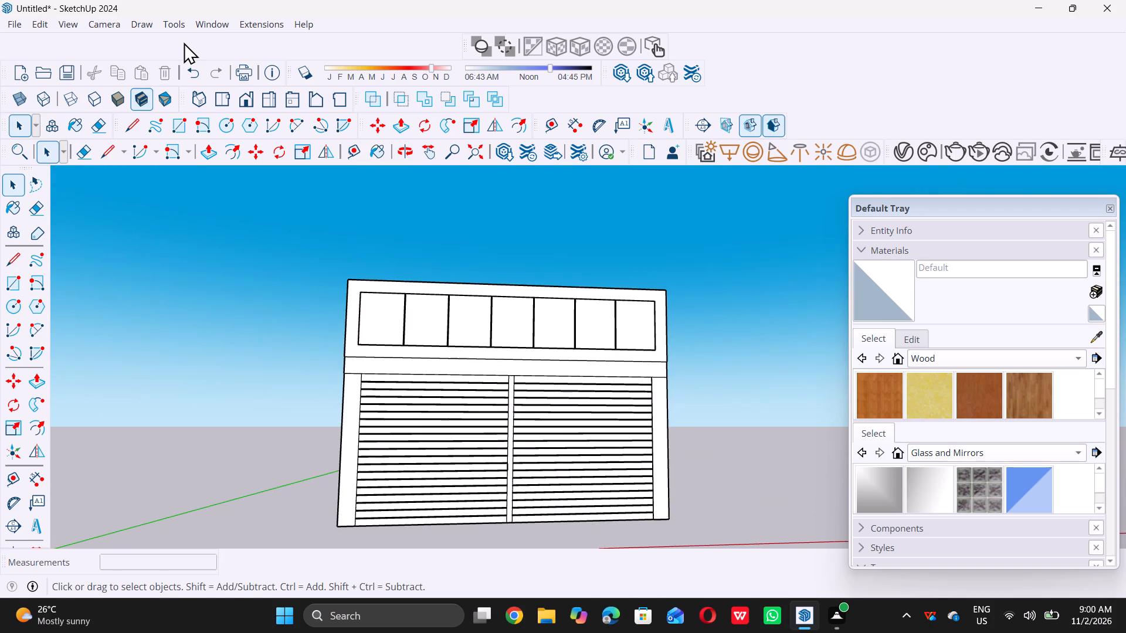
double_click(175, 26)
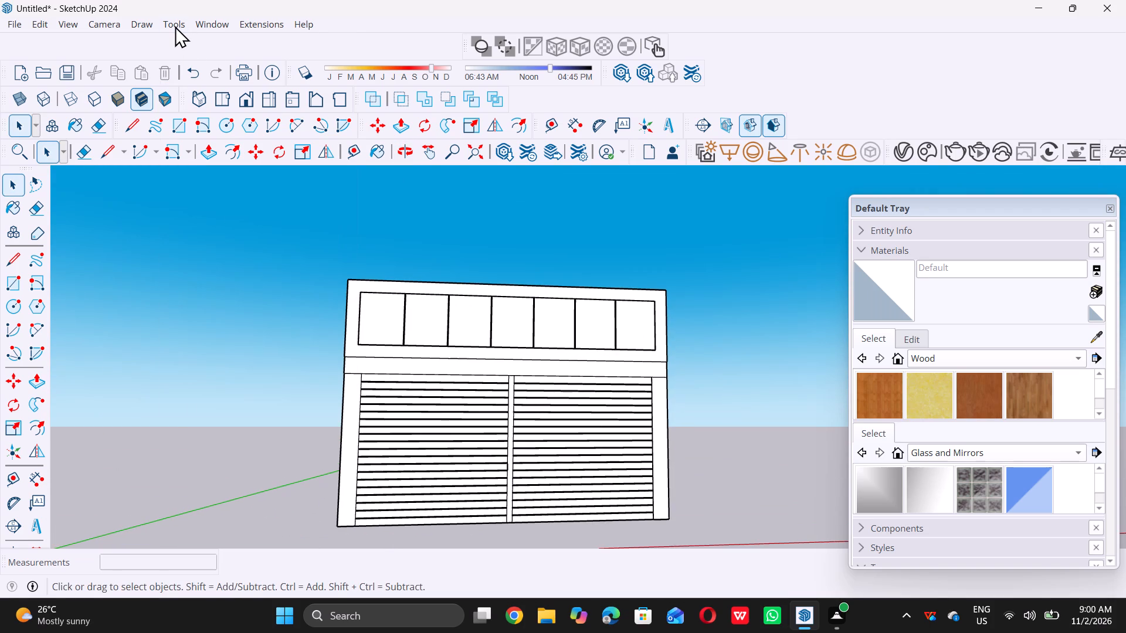
click(175, 26)
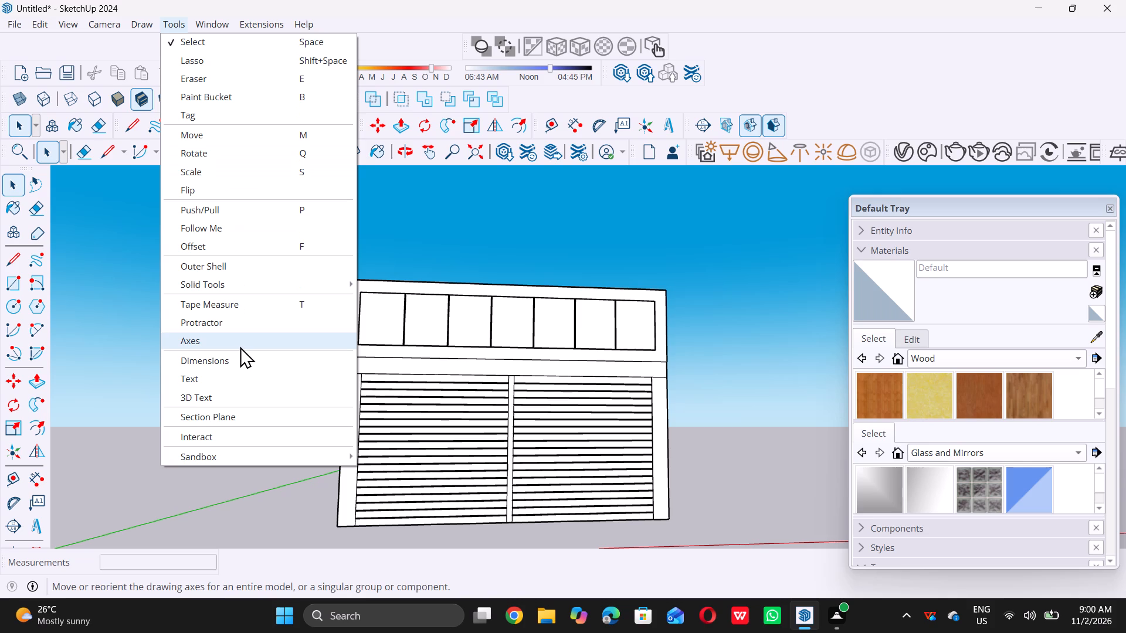
click(233, 396)
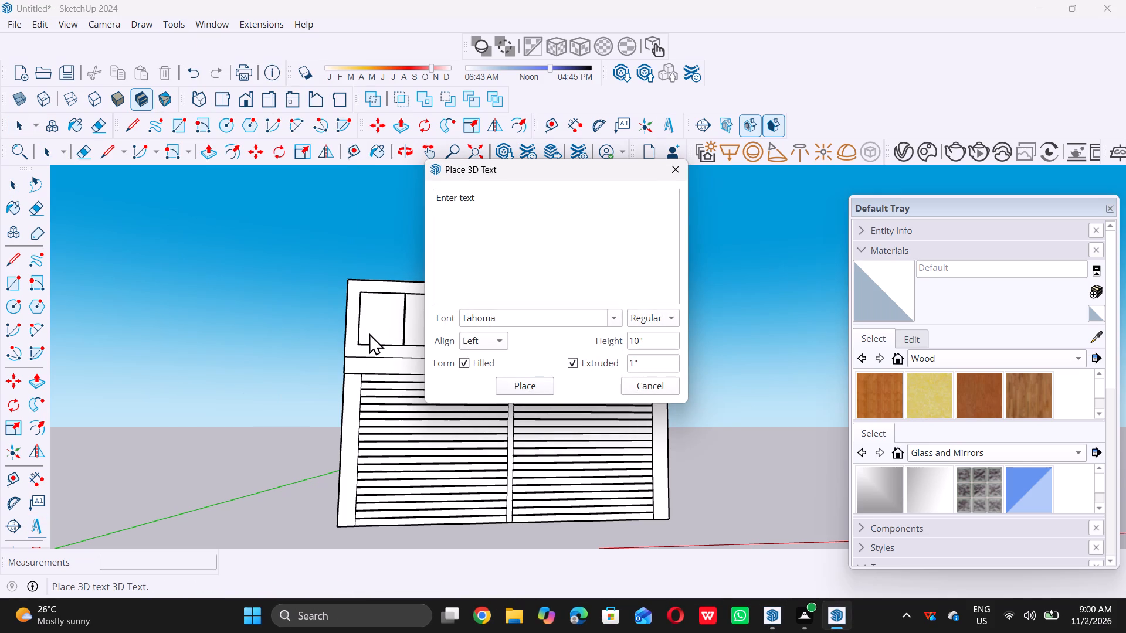
key(s)
text(HO)
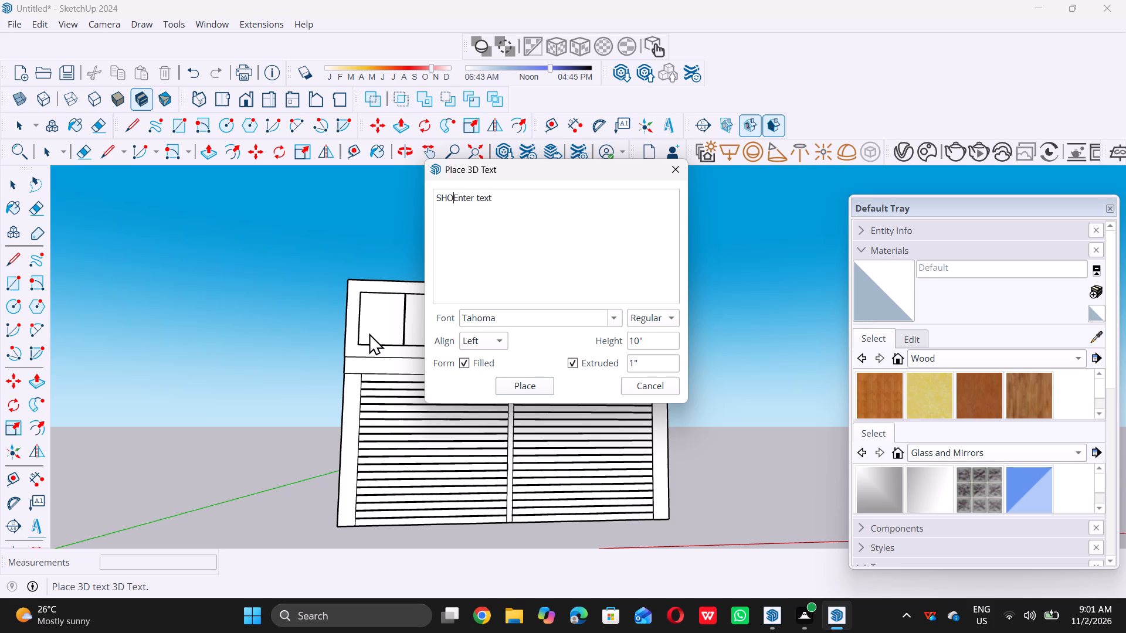
text(P N)
text(AME)
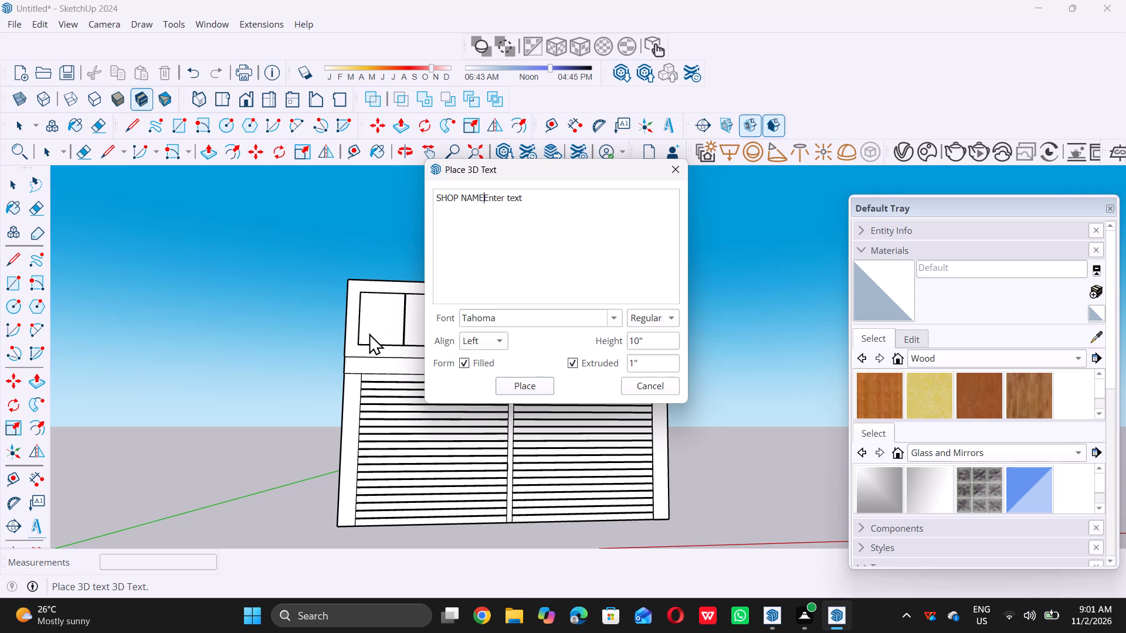
click(533, 201)
key(BackSpace)
key(BackSpace)
key(BackSpace)
key(BackSpace)
key(BackSpace)
key(BackSpace)
key(BackSpace)
key(BackSpace)
key(BackSpace)
key(BackSpace)
Place the 10" high, 1" extruded SHOP NAME text on the parapet's recessed front panel, starting near the second divider strip.
click(531, 390)
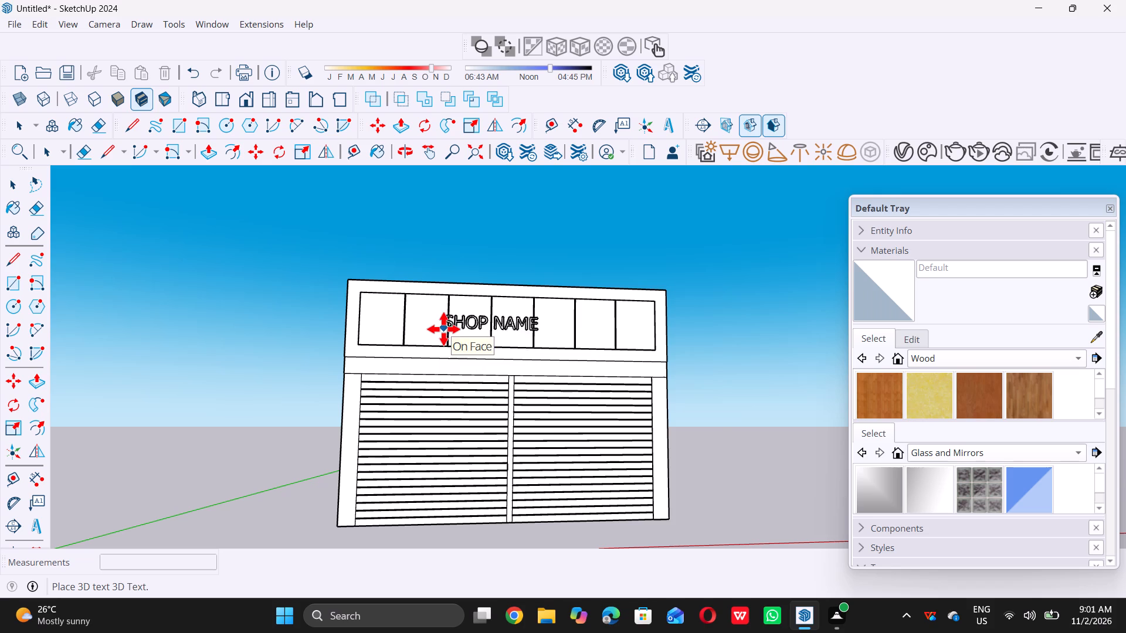
scroll(443, 329, up, 10)
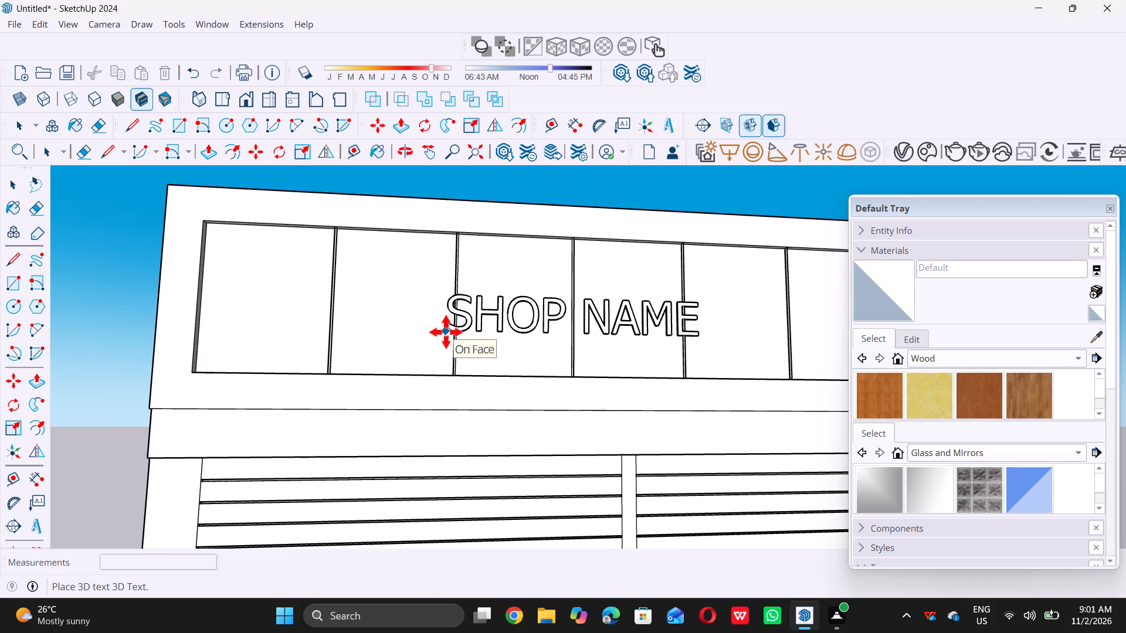
double_click(446, 332)
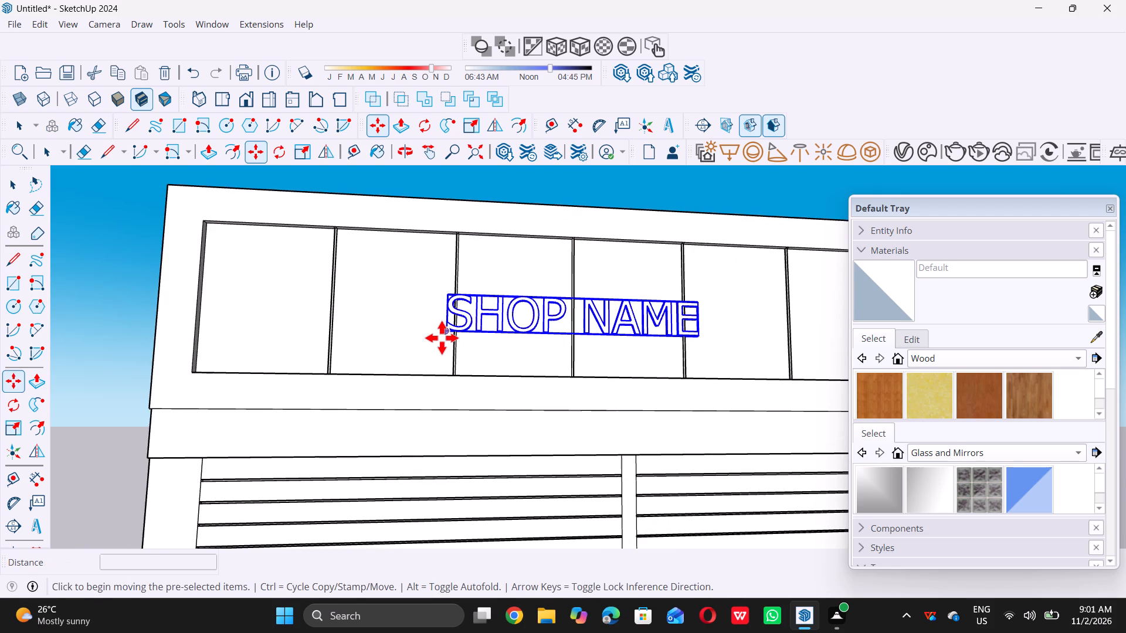
key(space)
Scale the SHOP NAME text's height upward from its top edge by a factor of 2.00.
scroll(442, 338, down, 11)
middle_drag(398, 333, 435, 389)
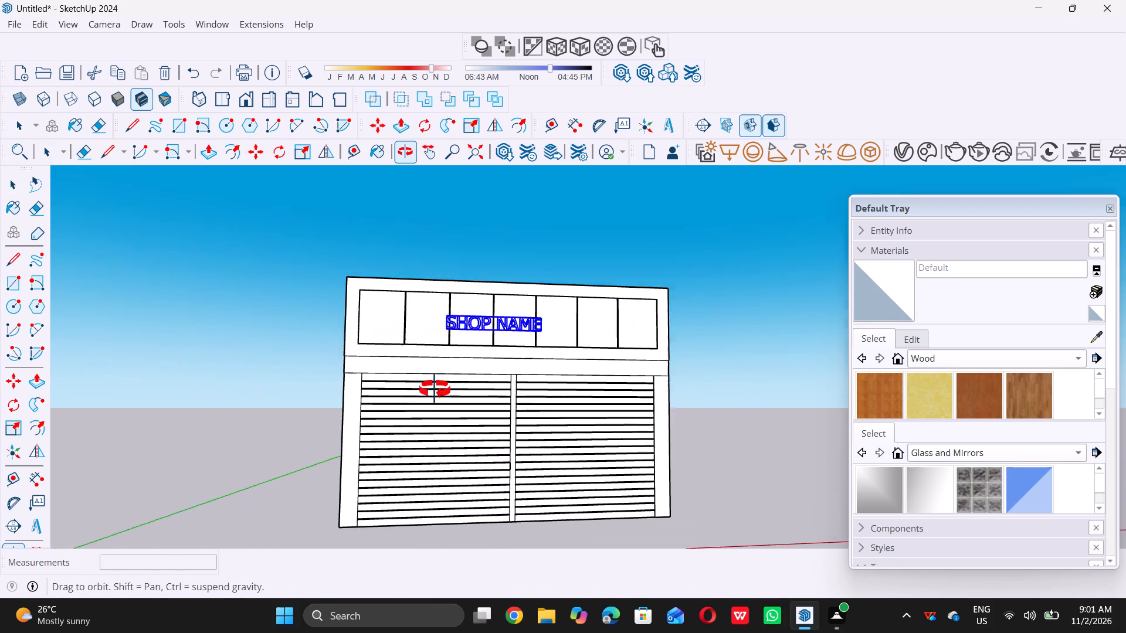
middle_drag(435, 389, 525, 491)
scroll(491, 358, up, 6)
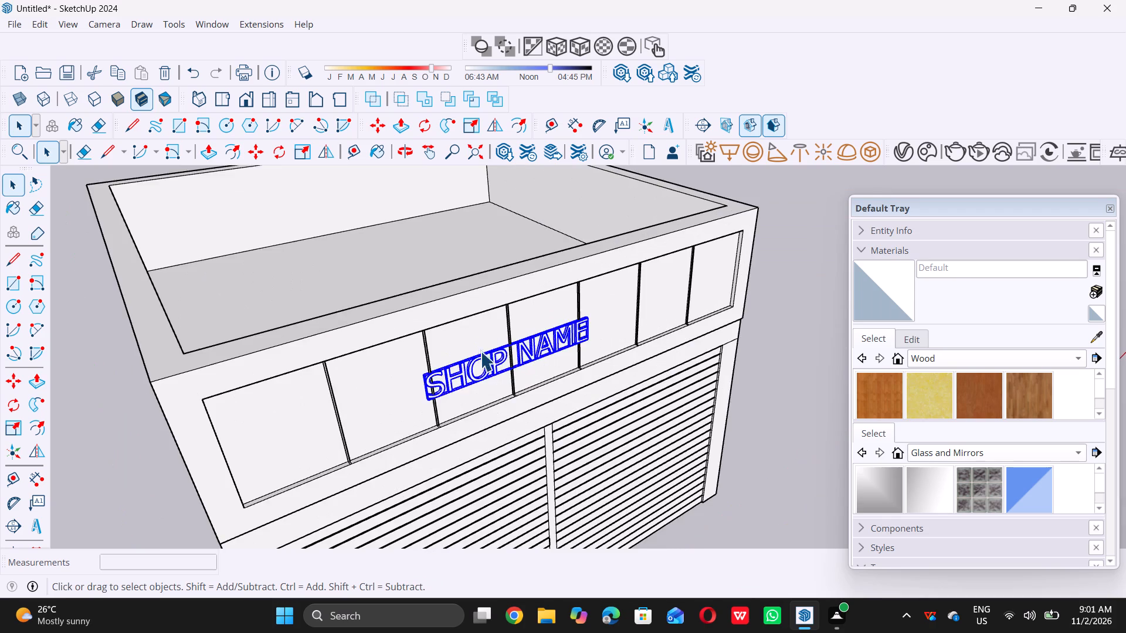
scroll(480, 353, up, 9)
key(s)
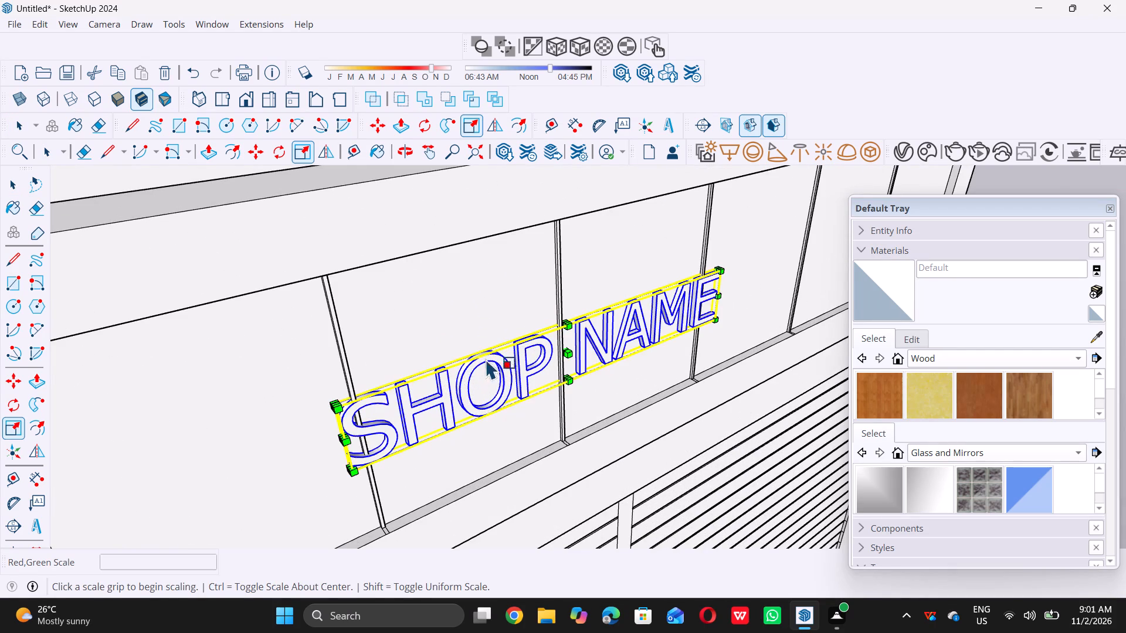
scroll(569, 330, up, 13)
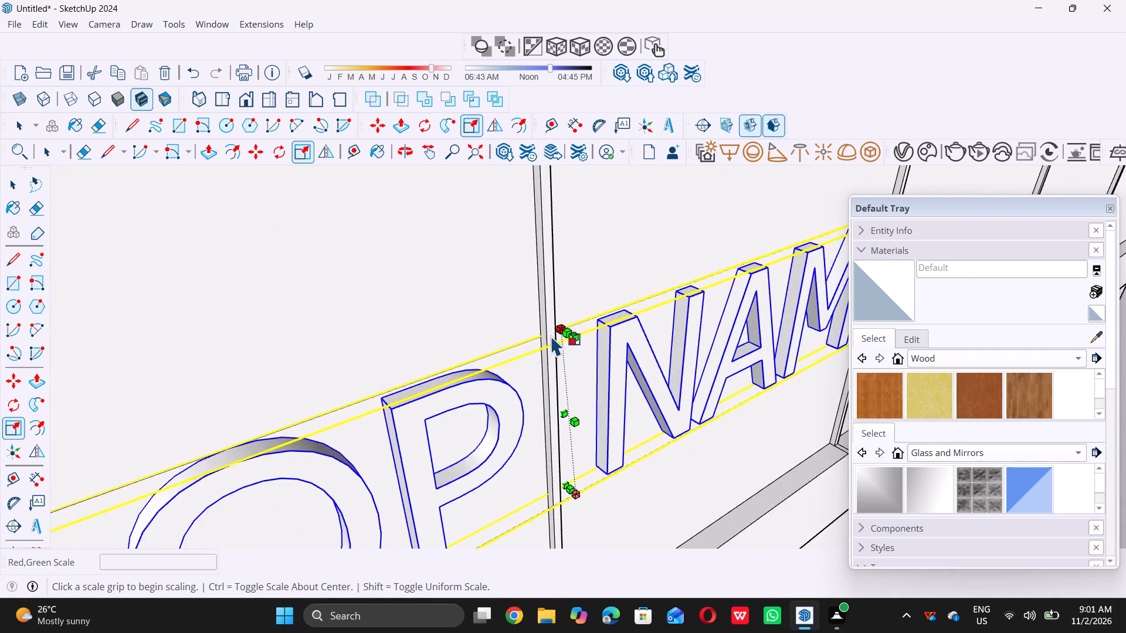
scroll(551, 335, up, 8)
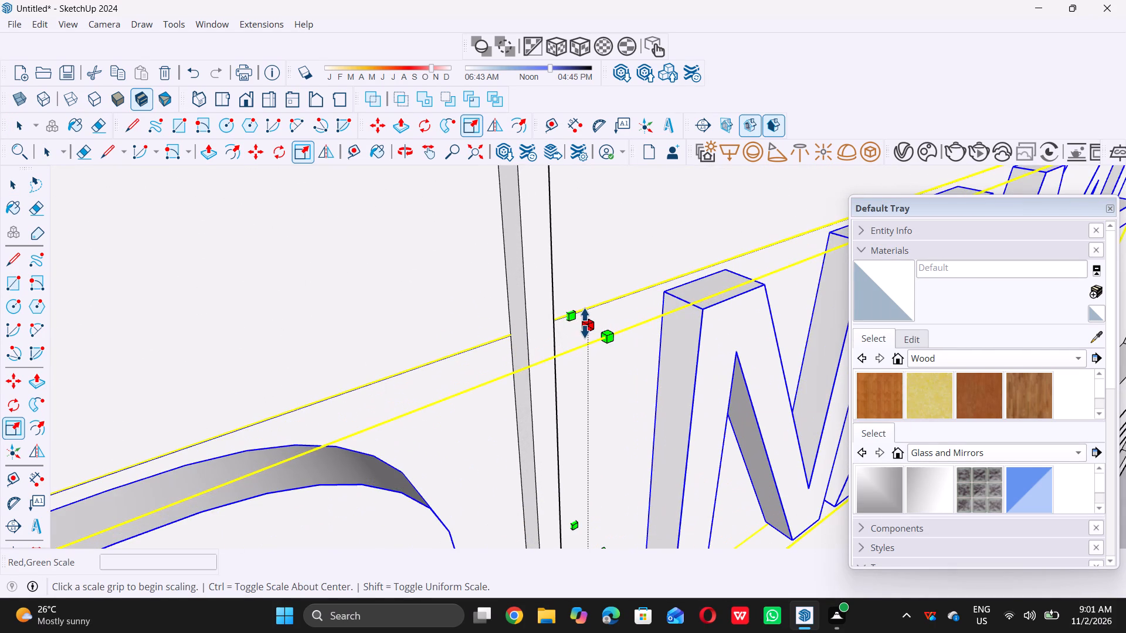
click(586, 323)
scroll(586, 323, down, 15)
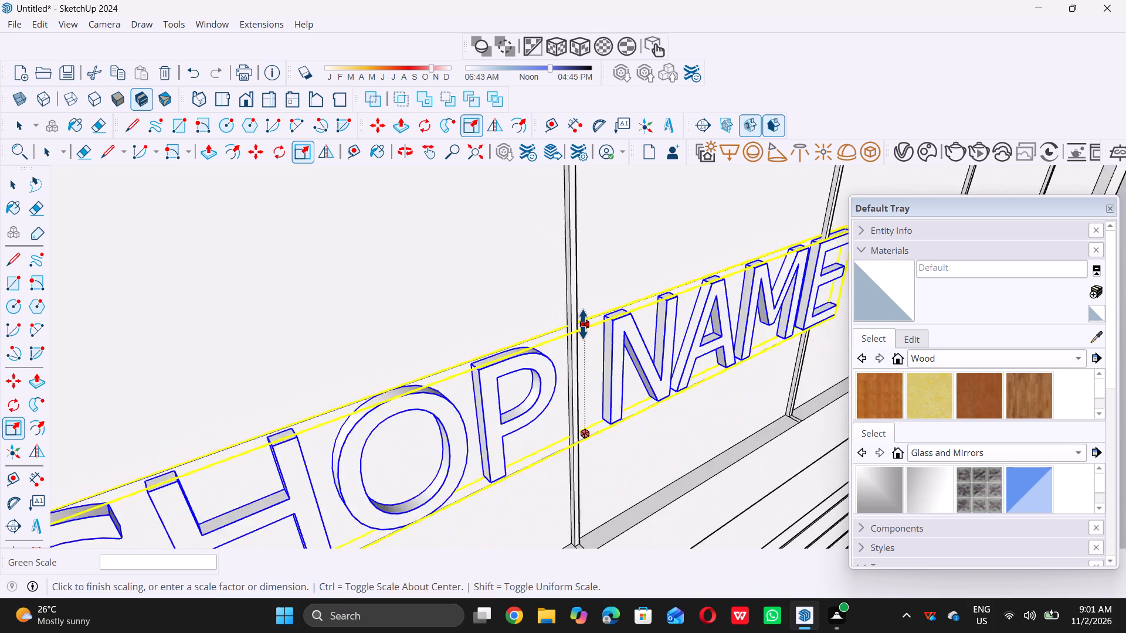
scroll(583, 324, down, 6)
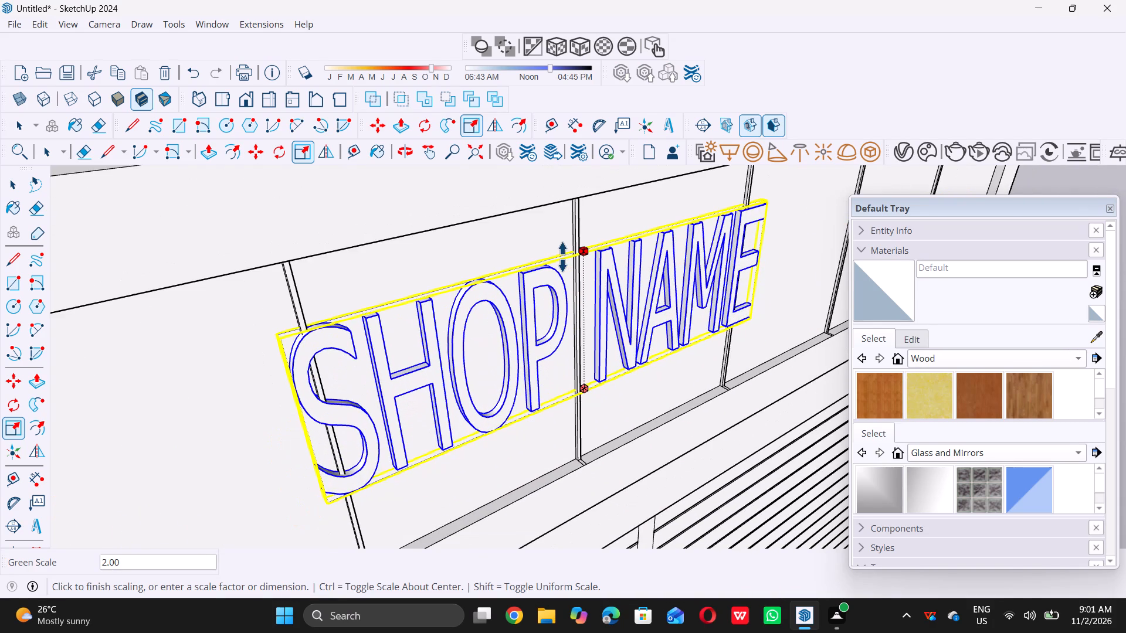
click(562, 257)
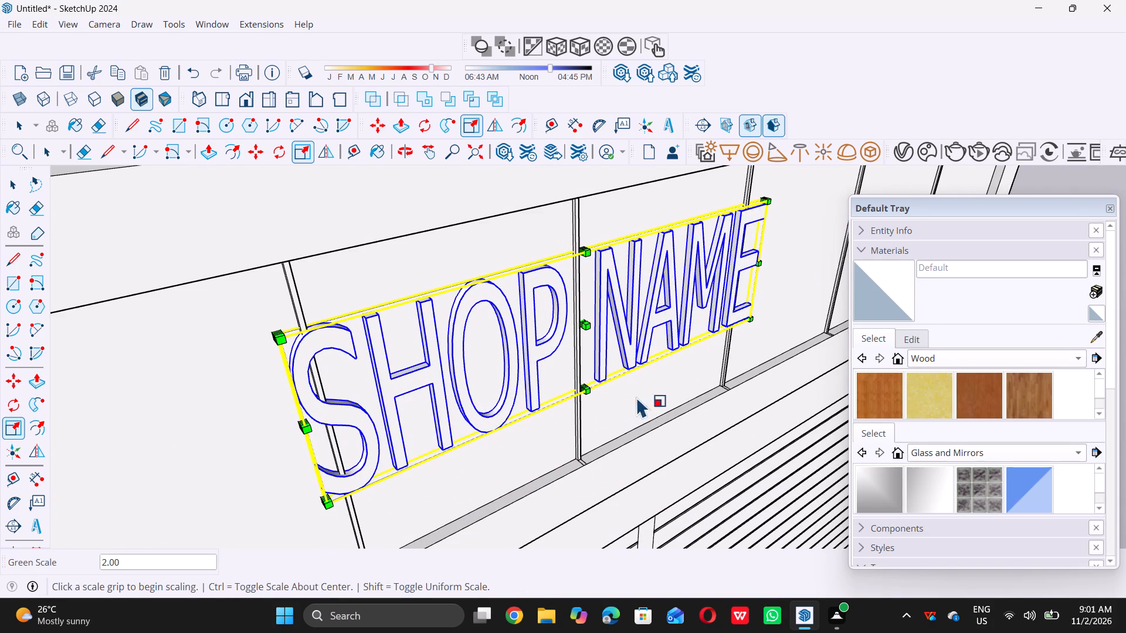
Scale the SHOP NAME text's height downward from its bottom edge by a factor of about 1.06.
scroll(572, 416, up, 5)
middle_drag(574, 444, 553, 354)
middle_click(553, 354)
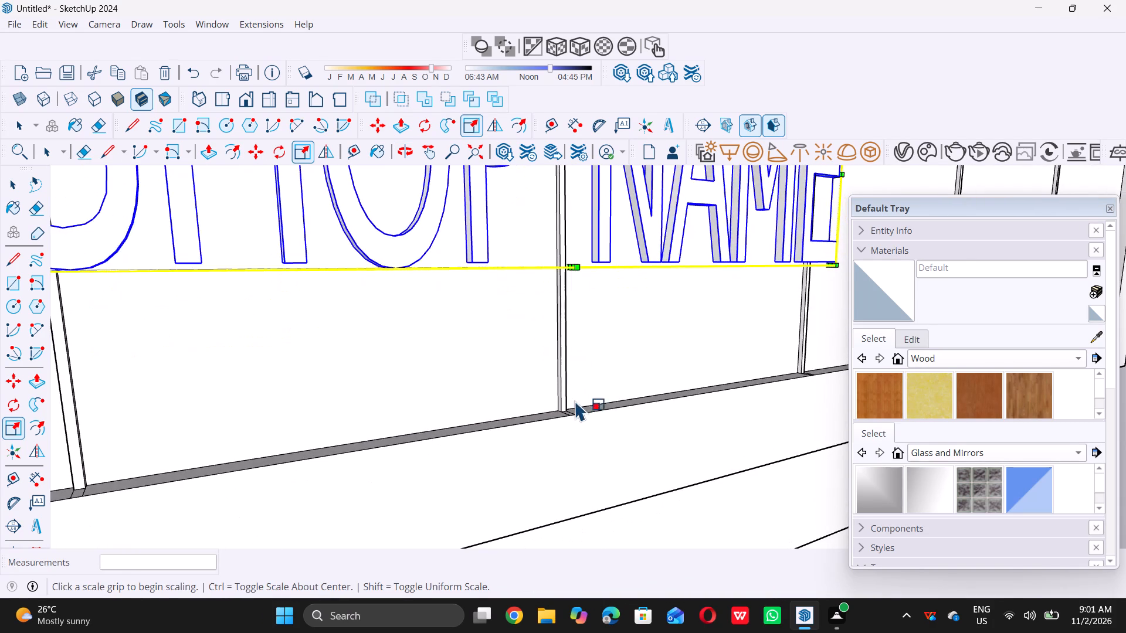
scroll(577, 409, down, 16)
middle_drag(530, 457, 568, 396)
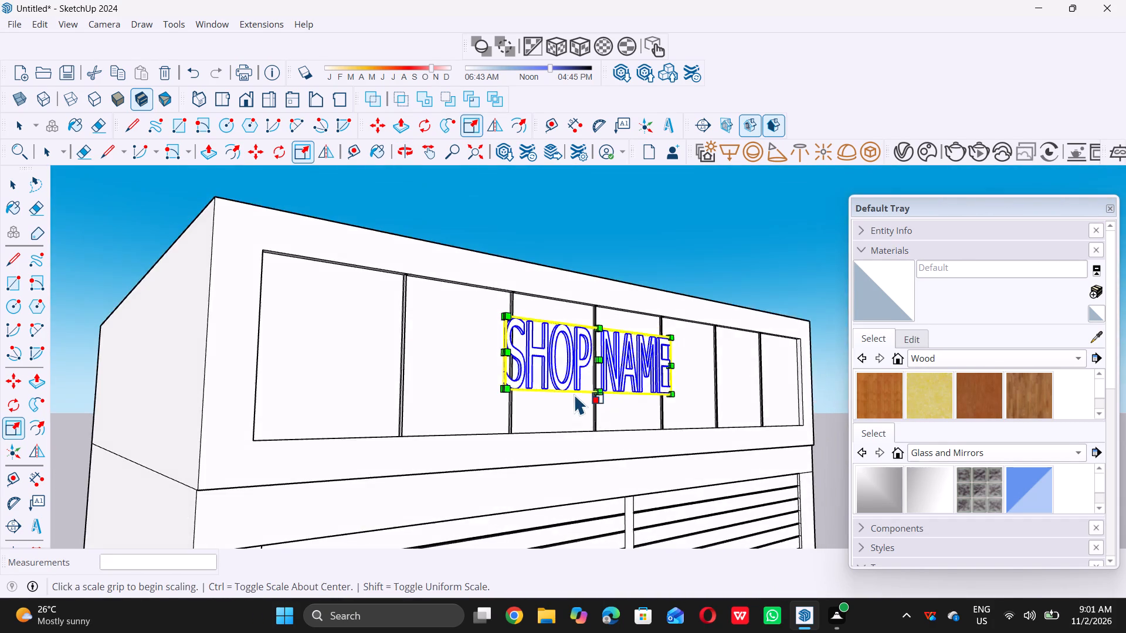
scroll(575, 394, up, 20)
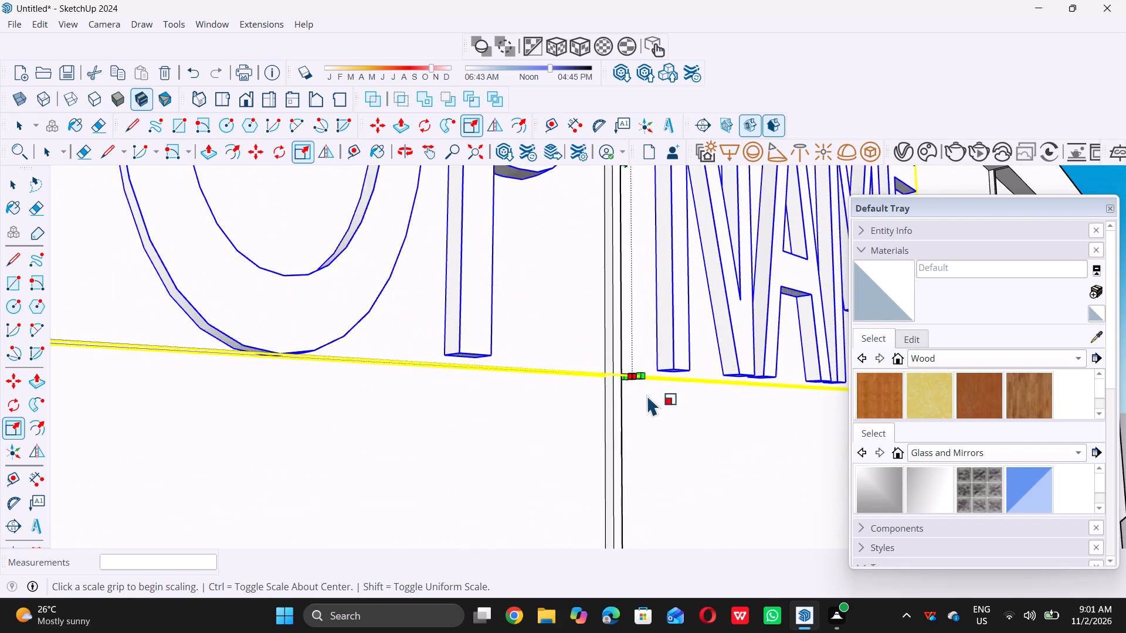
scroll(647, 395, up, 11)
click(616, 342)
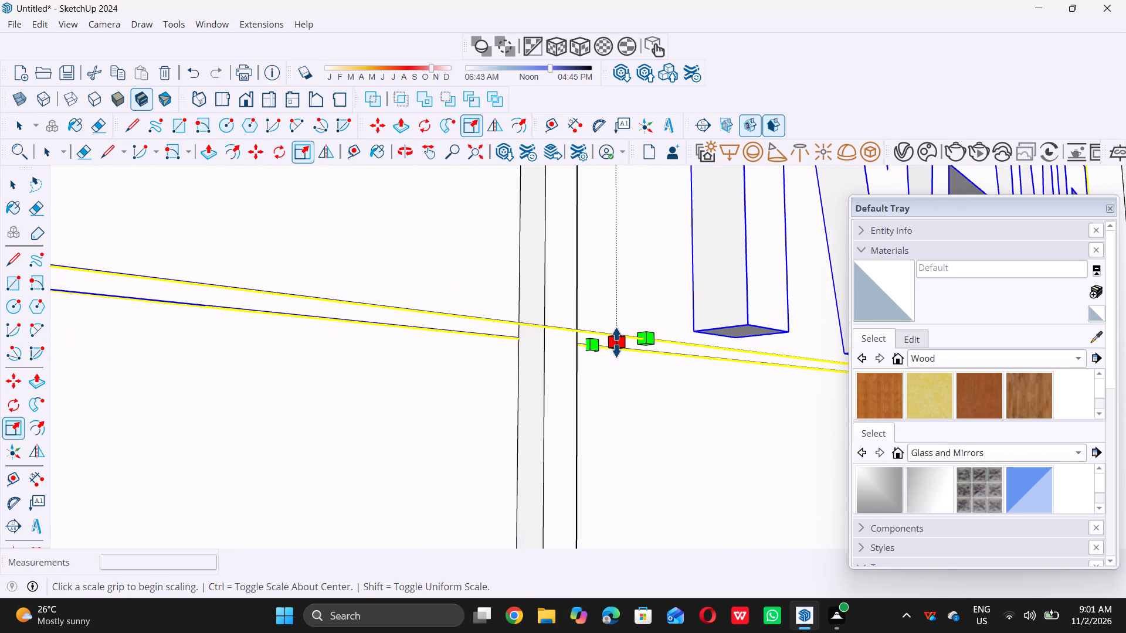
click(603, 430)
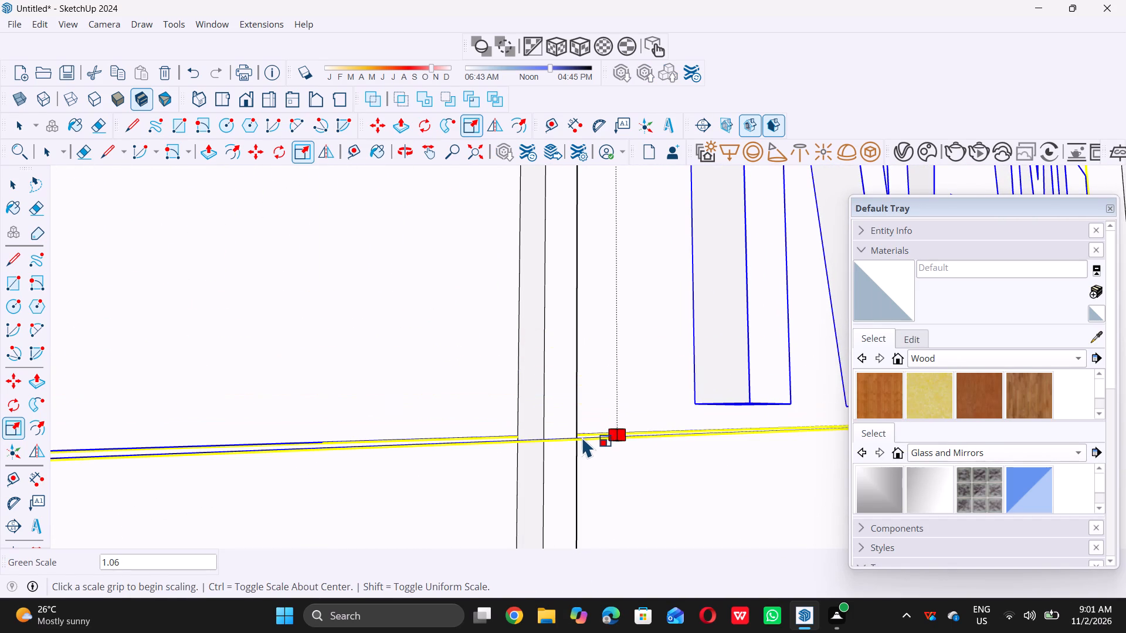
Scale the SHOP NAME text's width from its S end toward the parapet's left side by a factor of about 1.49.
scroll(582, 437, down, 20)
scroll(582, 437, down, 9)
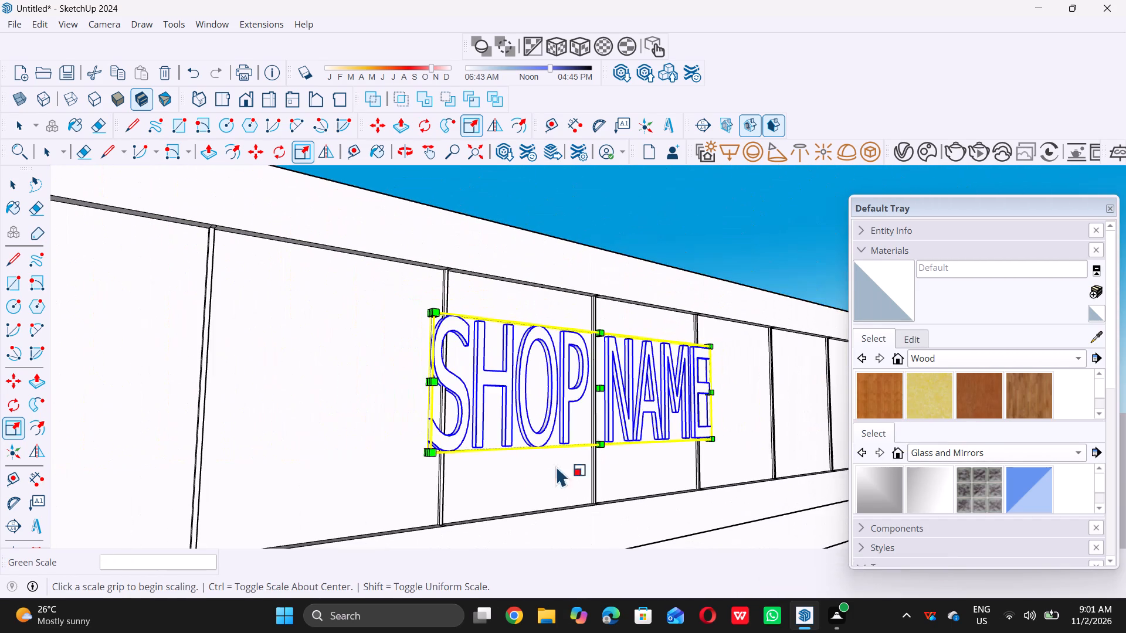
scroll(422, 366, up, 10)
scroll(432, 413, up, 6)
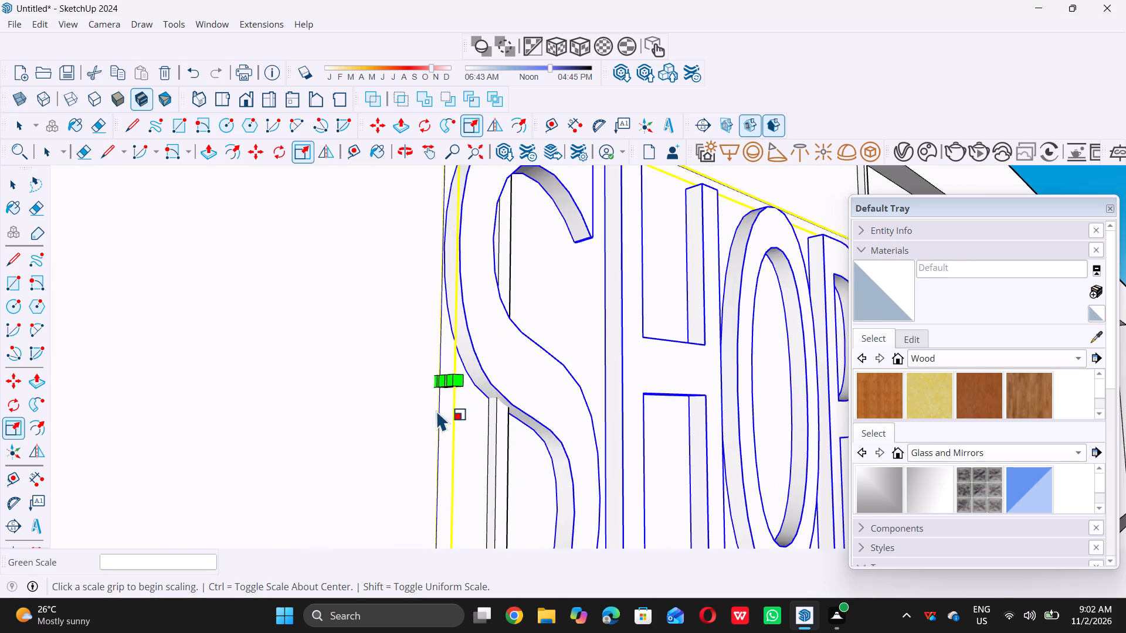
scroll(440, 402, up, 15)
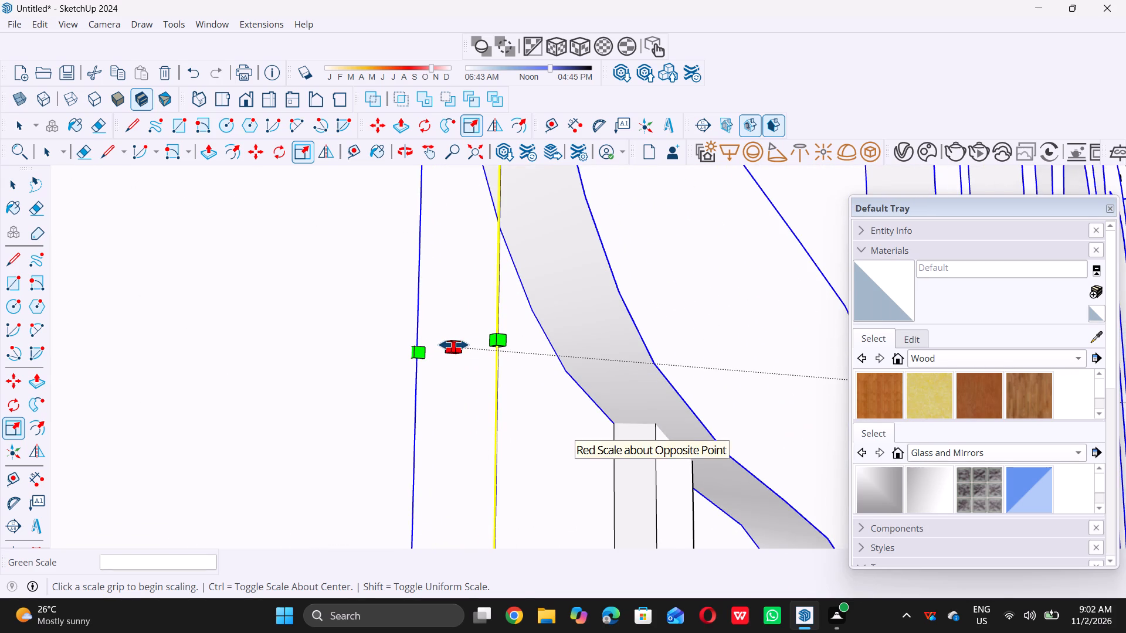
double_click(453, 345)
scroll(453, 345, down, 19)
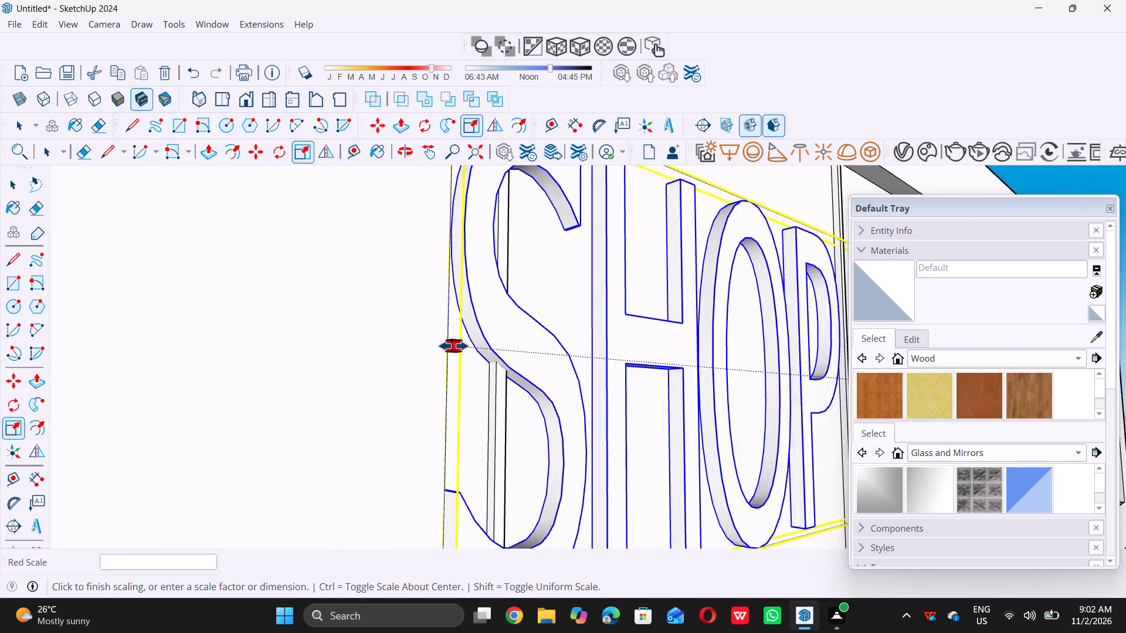
scroll(453, 346, down, 20)
scroll(453, 346, down, 2)
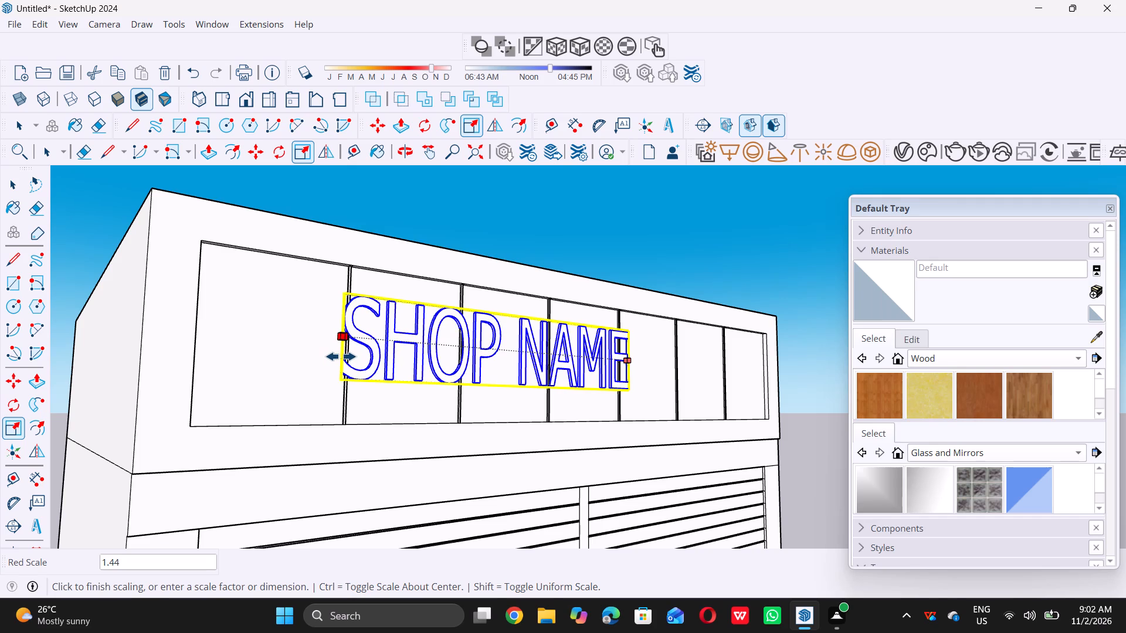
click(326, 357)
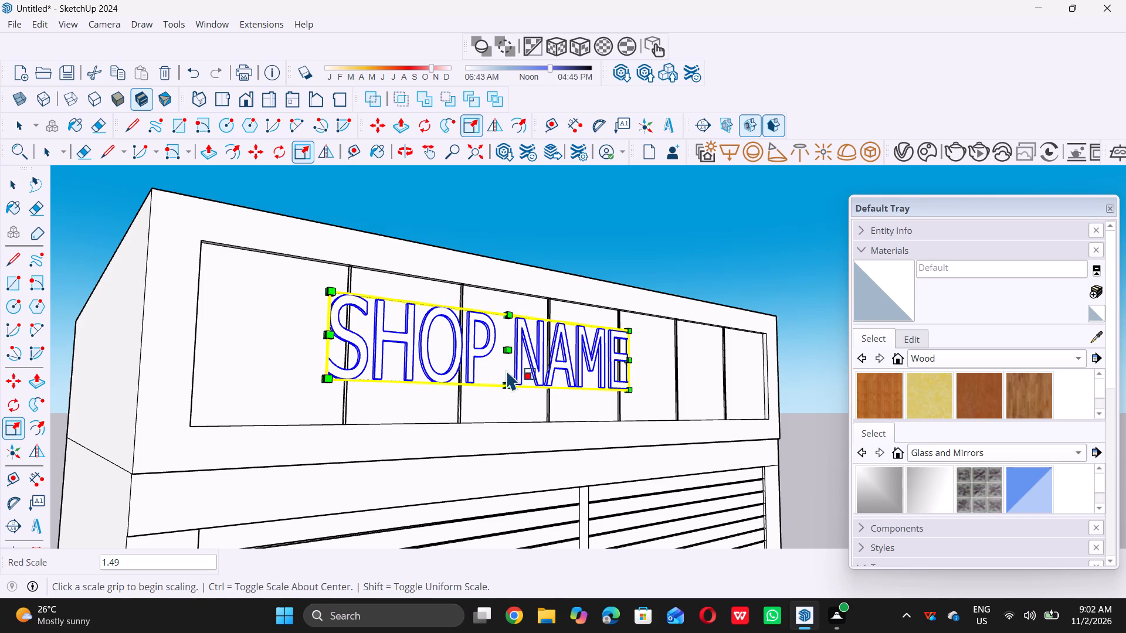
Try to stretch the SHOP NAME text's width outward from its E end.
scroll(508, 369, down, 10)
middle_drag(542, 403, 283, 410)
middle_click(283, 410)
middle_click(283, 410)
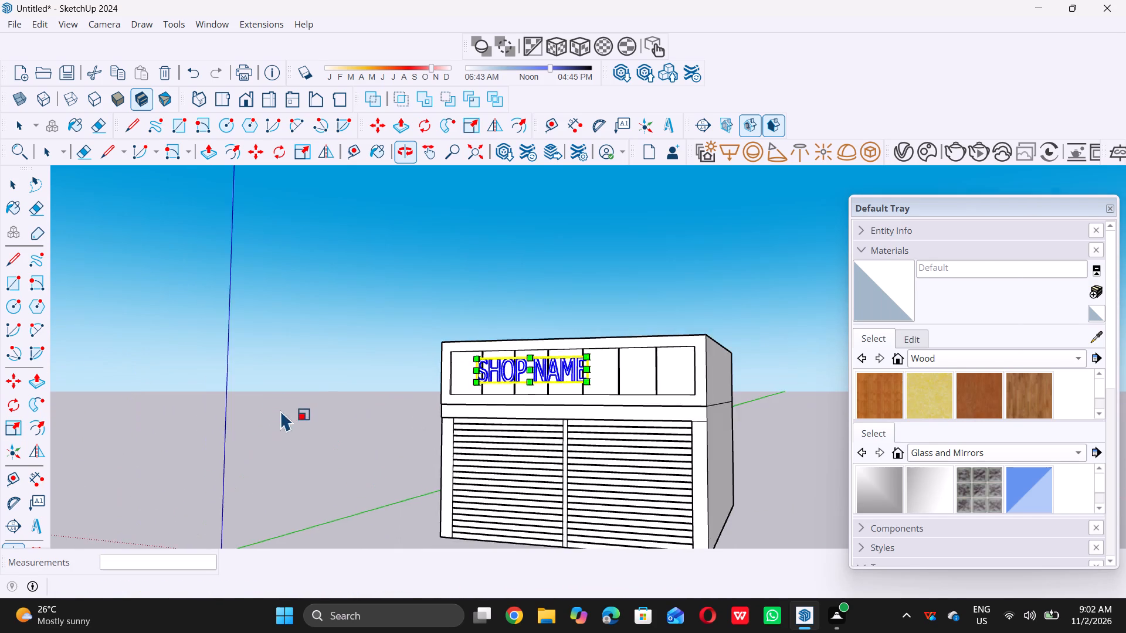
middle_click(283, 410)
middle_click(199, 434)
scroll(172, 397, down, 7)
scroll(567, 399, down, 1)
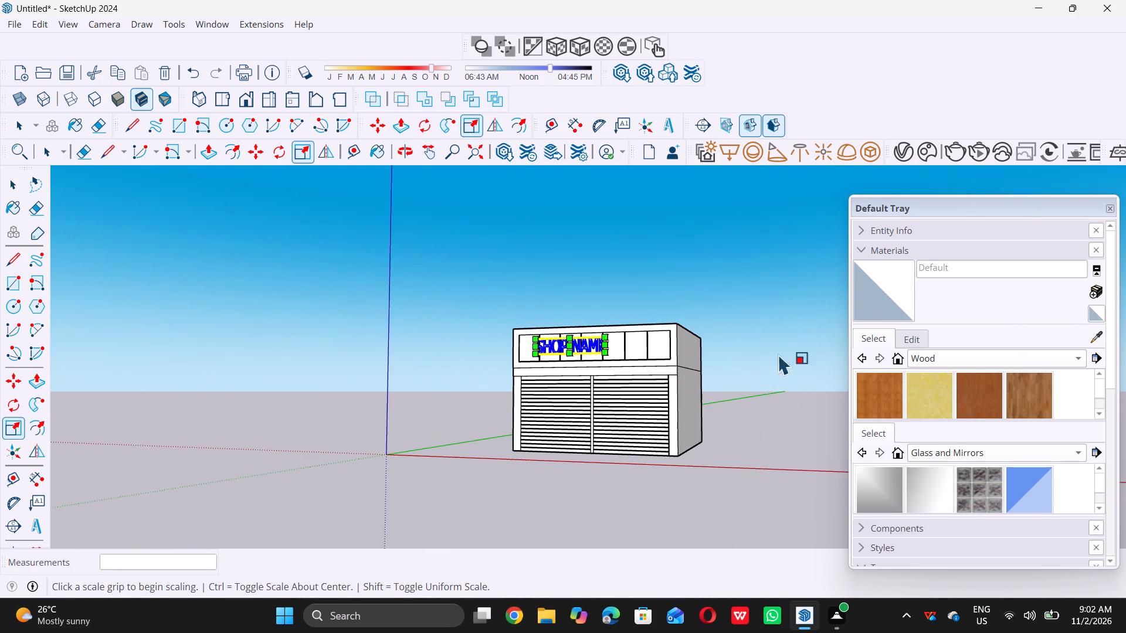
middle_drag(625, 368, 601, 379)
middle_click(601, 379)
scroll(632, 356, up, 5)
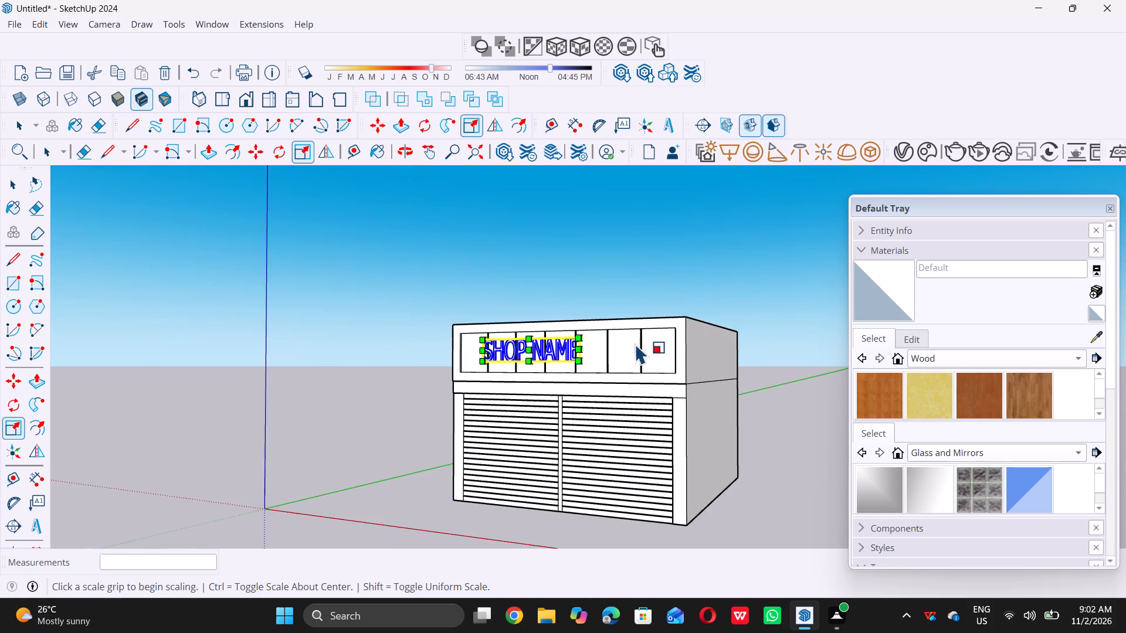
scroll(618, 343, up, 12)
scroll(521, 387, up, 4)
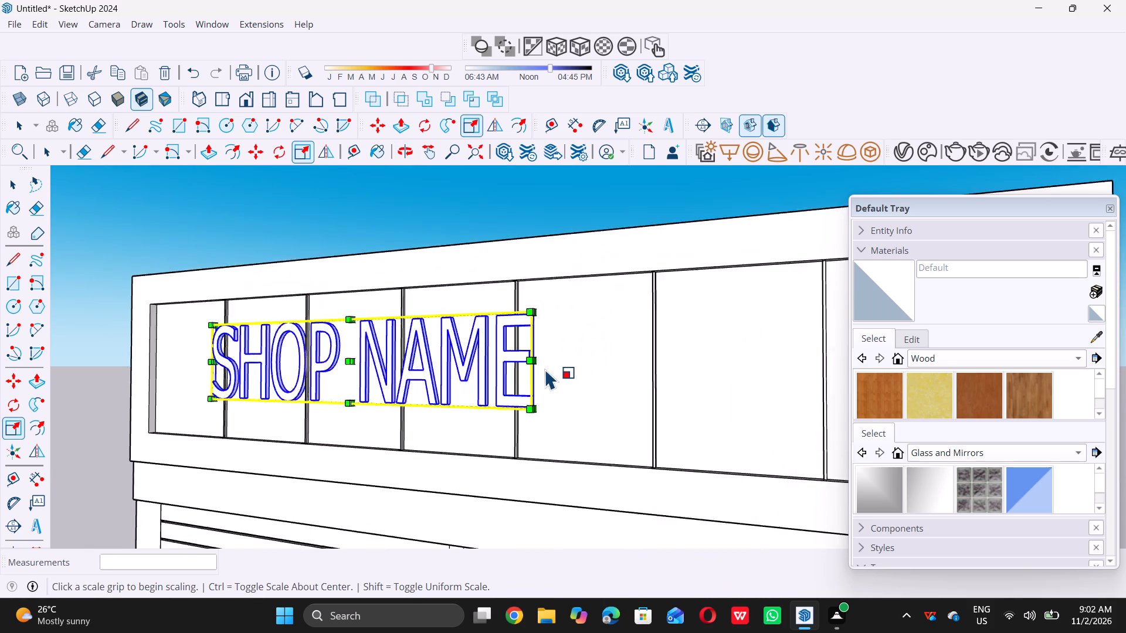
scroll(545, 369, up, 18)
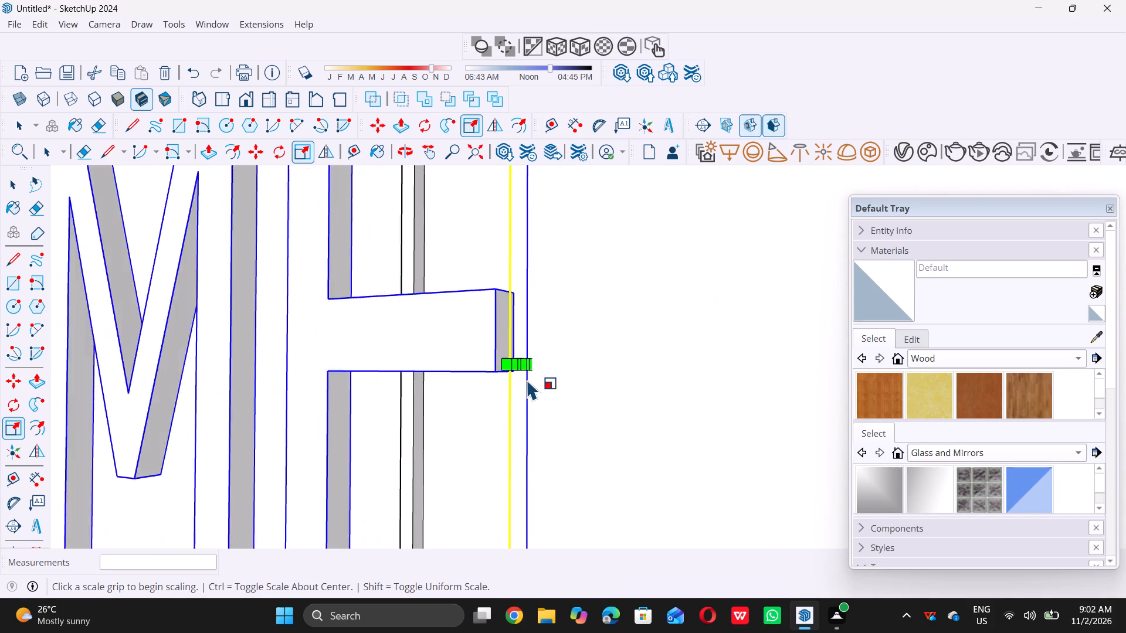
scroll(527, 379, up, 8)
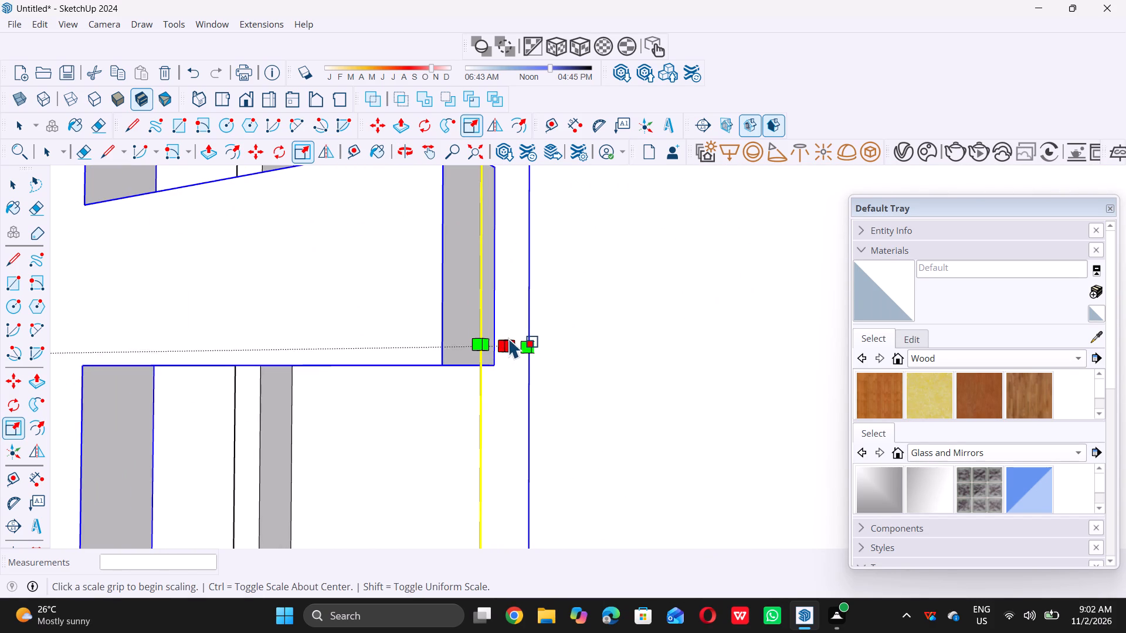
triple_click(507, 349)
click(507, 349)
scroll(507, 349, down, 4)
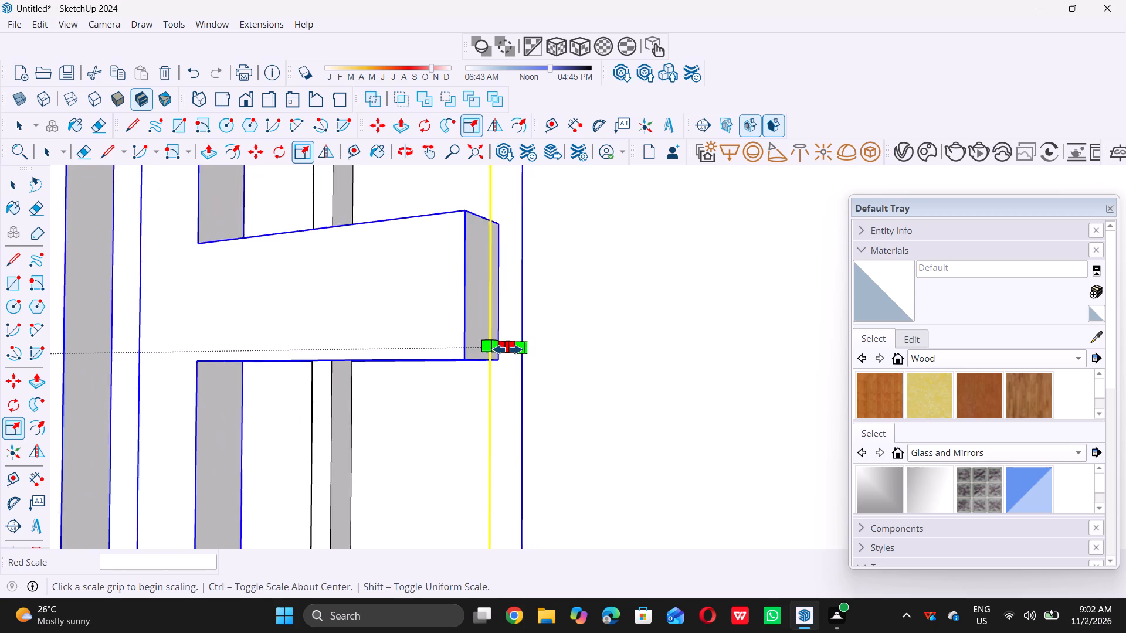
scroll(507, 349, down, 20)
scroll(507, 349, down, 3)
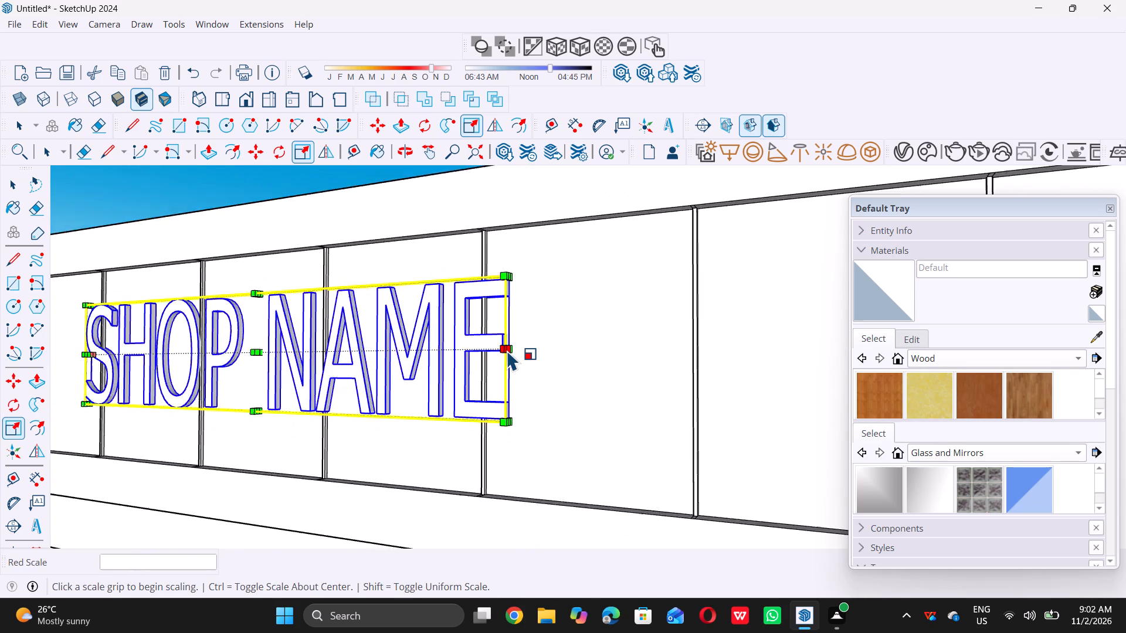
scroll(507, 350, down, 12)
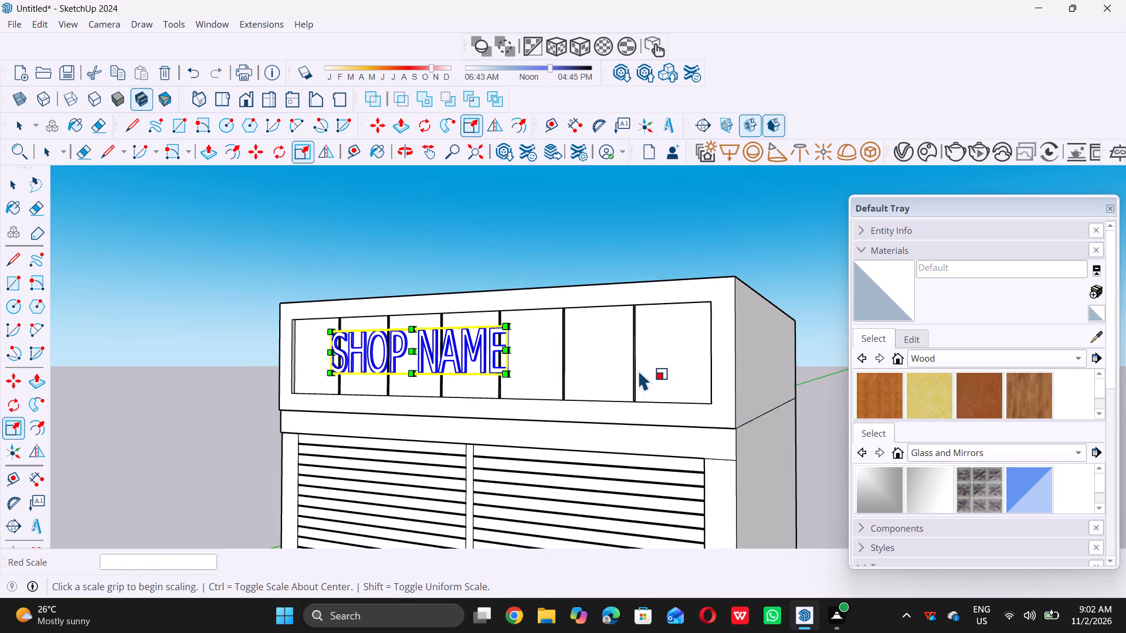
Scale the SHOP NAME text's width outward from its E end by a factor of about 1.64.
scroll(503, 356, up, 15)
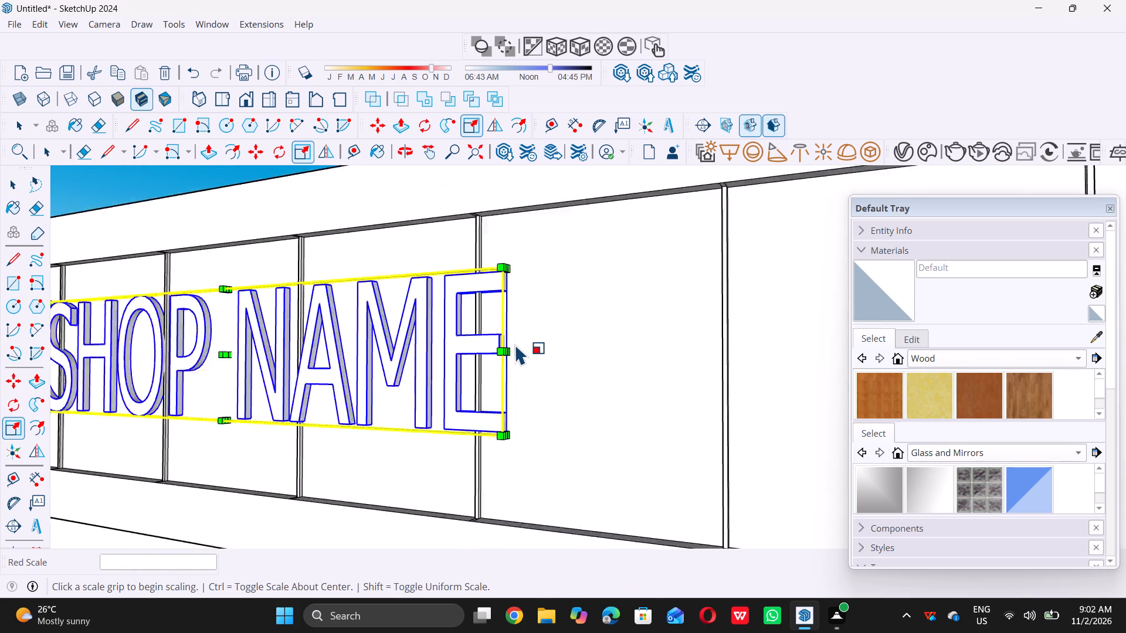
scroll(506, 348, up, 14)
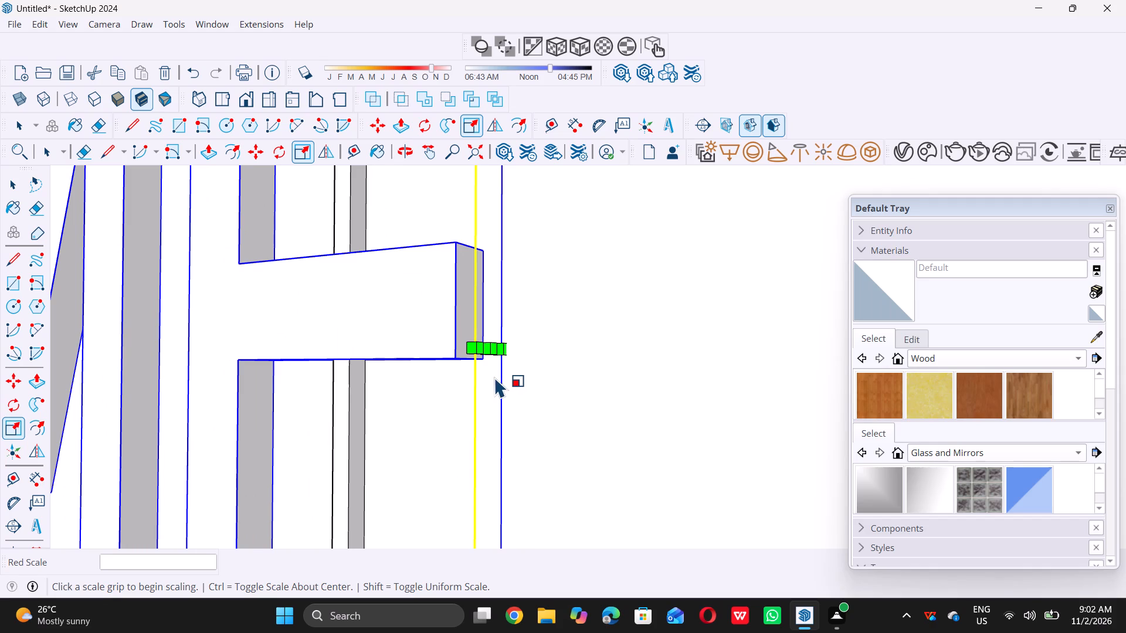
scroll(487, 362, up, 9)
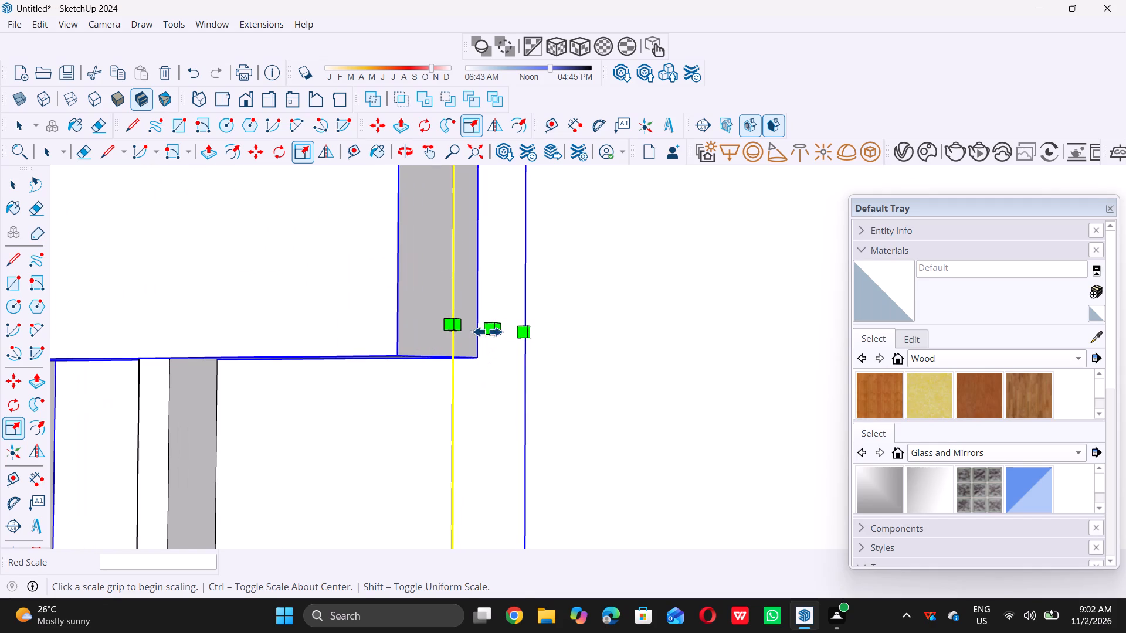
click(488, 328)
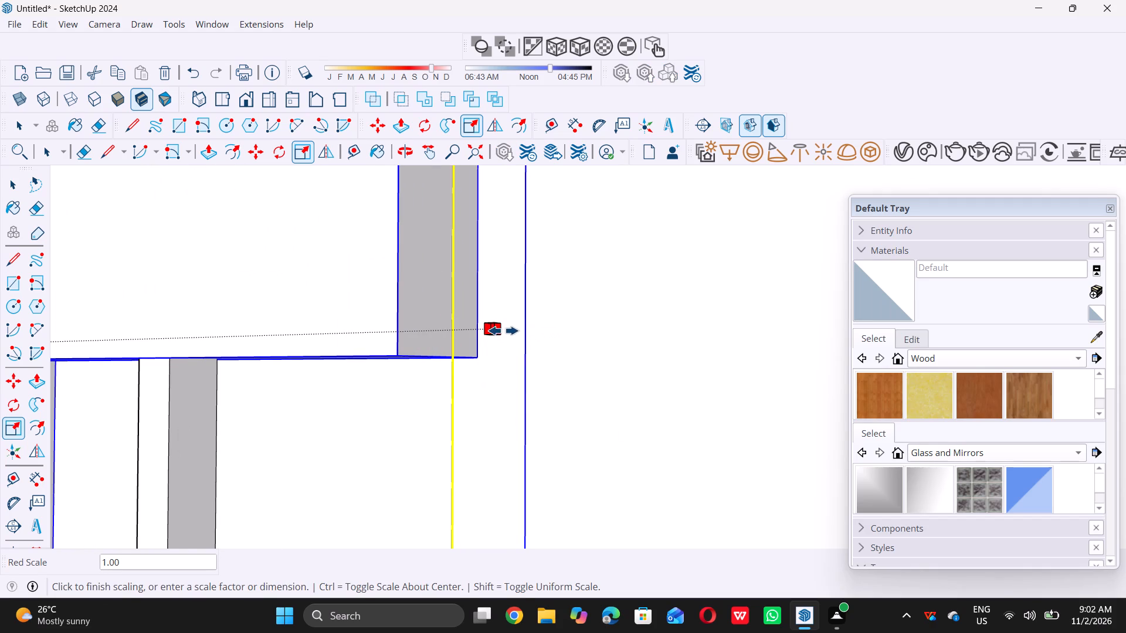
double_click(502, 329)
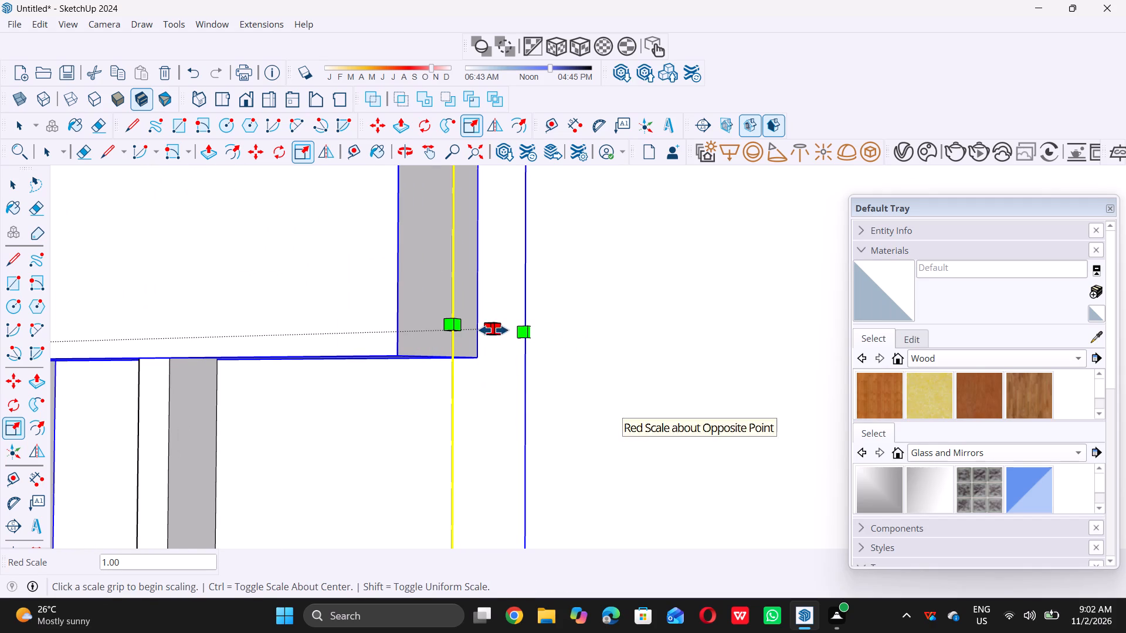
click(493, 330)
scroll(605, 342, down, 16)
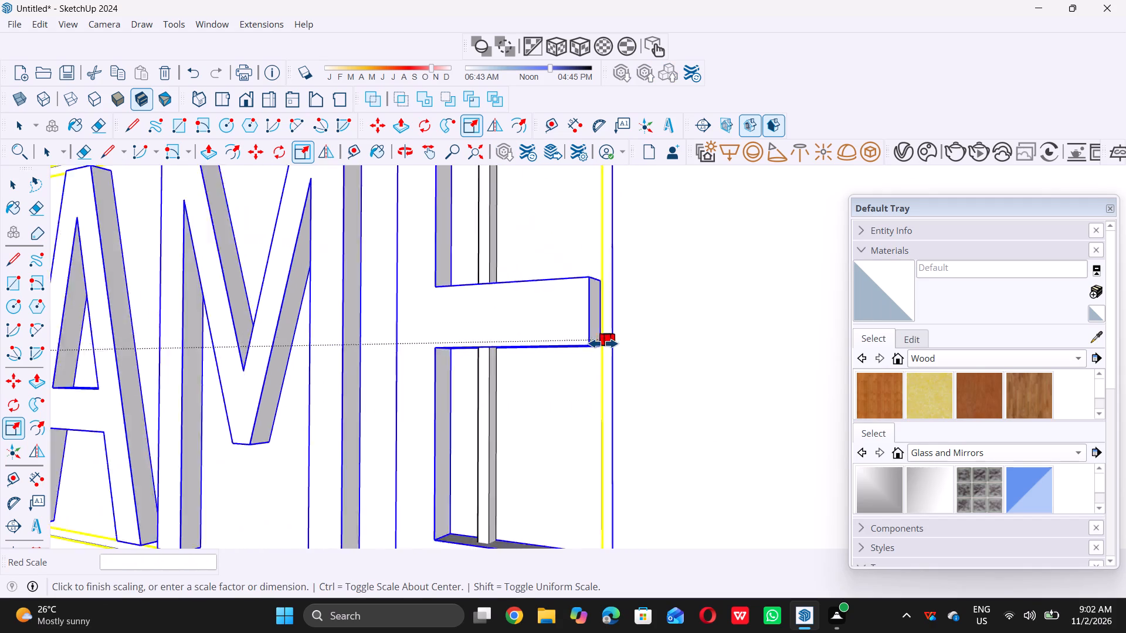
scroll(603, 343, down, 20)
scroll(603, 343, down, 6)
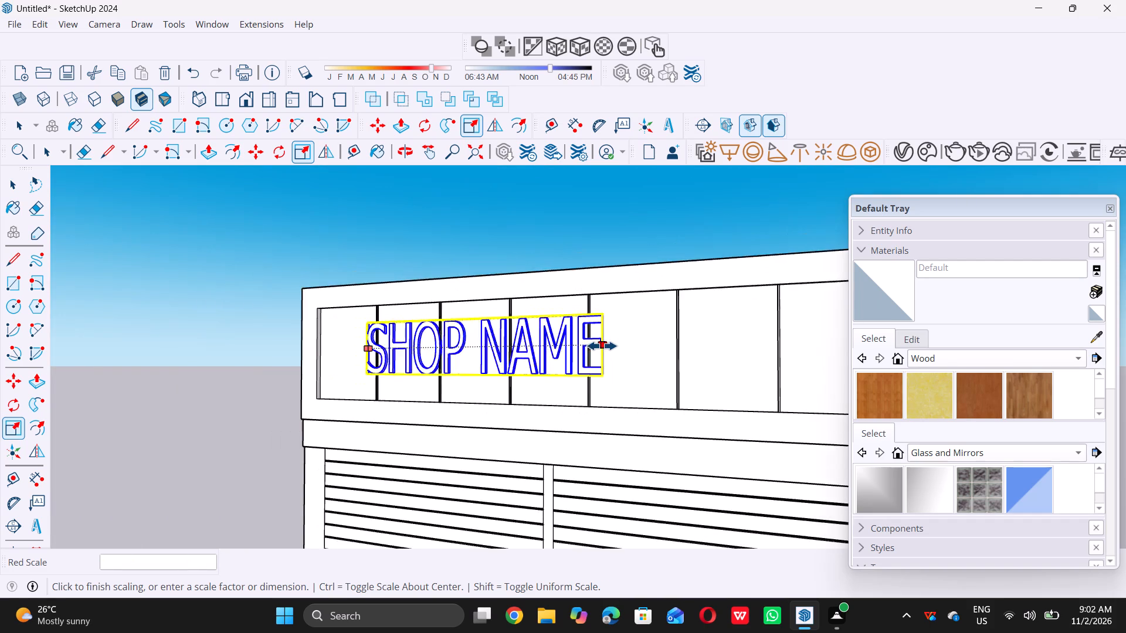
scroll(602, 346, down, 3)
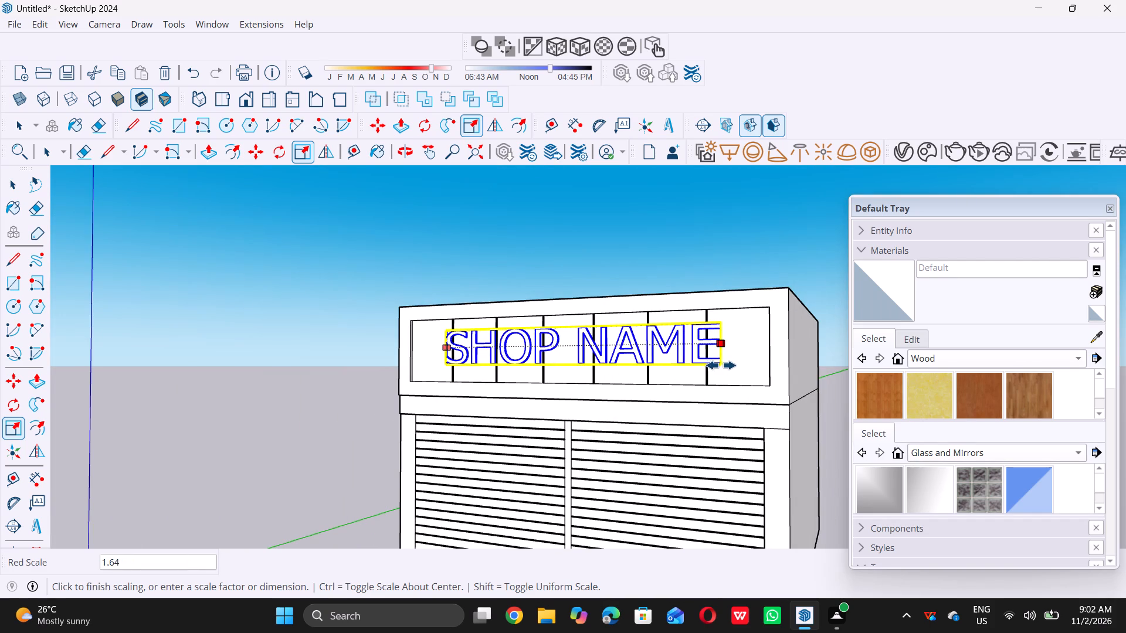
double_click(721, 365)
Scale the SHOP NAME text's height downward from its bottom edge by a factor of about 1.13.
scroll(511, 396, down, 3)
middle_drag(536, 427, 533, 376)
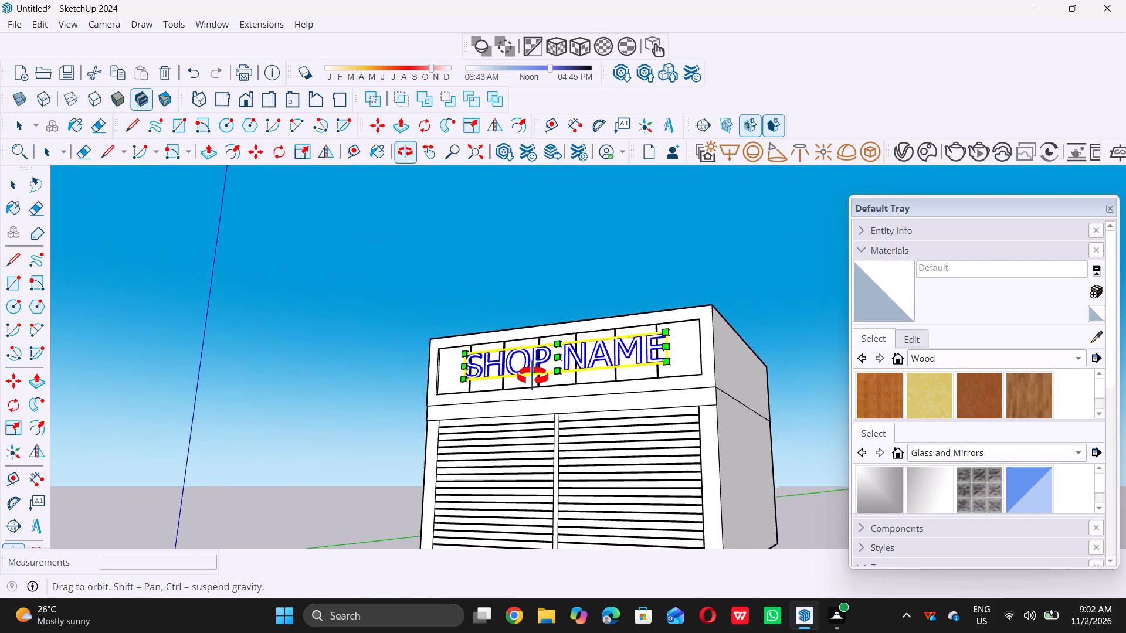
middle_drag(533, 376, 533, 375)
middle_click(533, 375)
scroll(555, 390, up, 18)
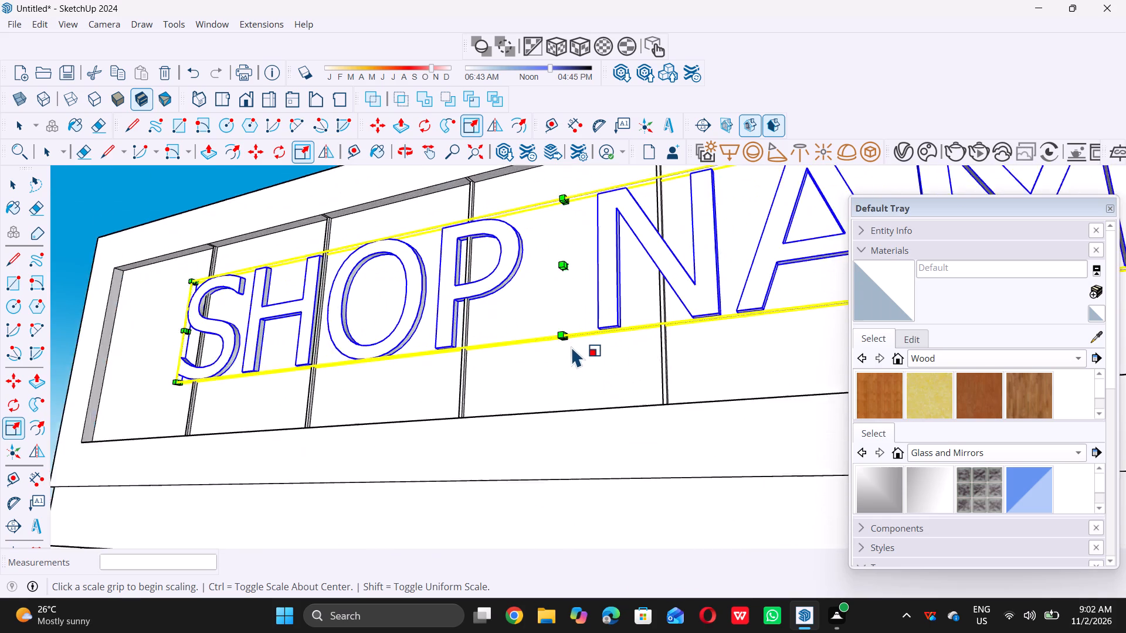
scroll(572, 346, up, 17)
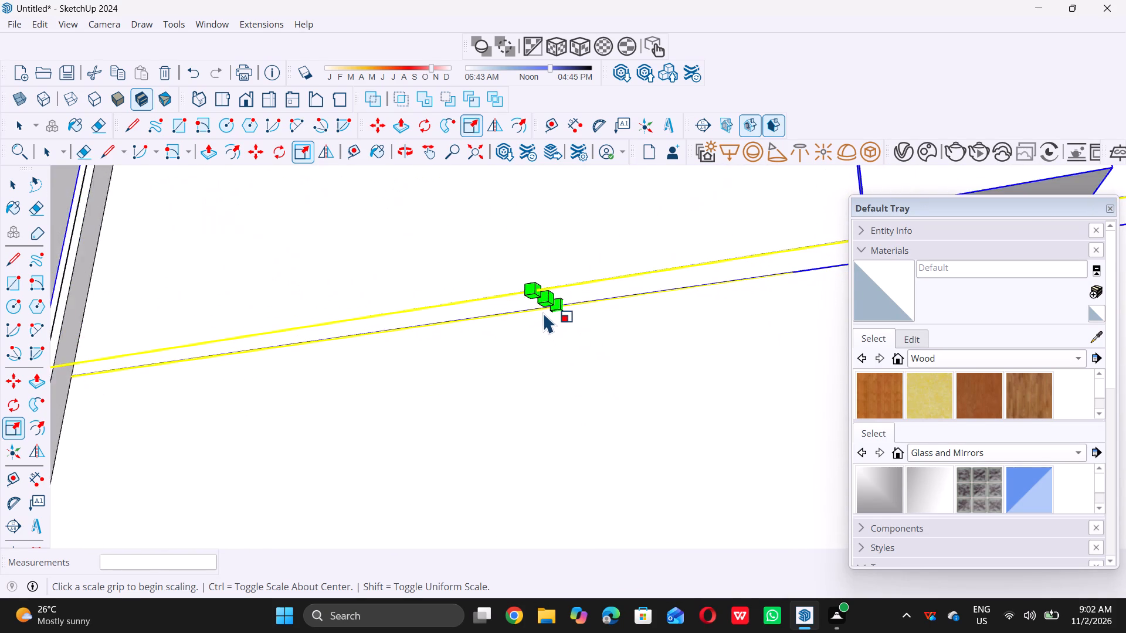
scroll(544, 312, up, 8)
click(547, 281)
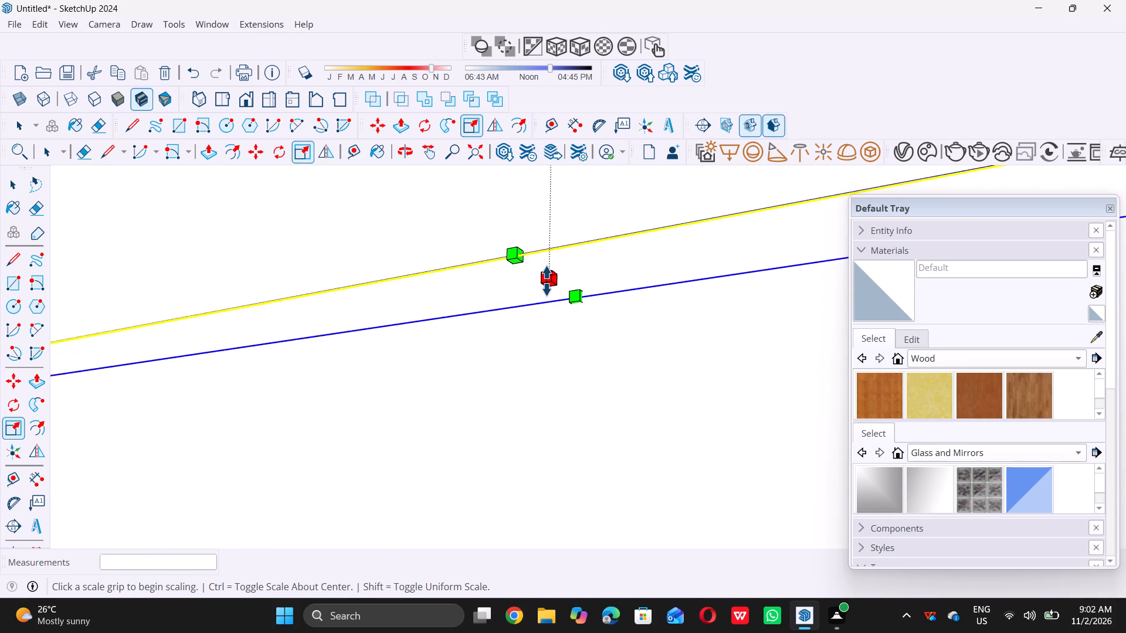
scroll(547, 281, down, 20)
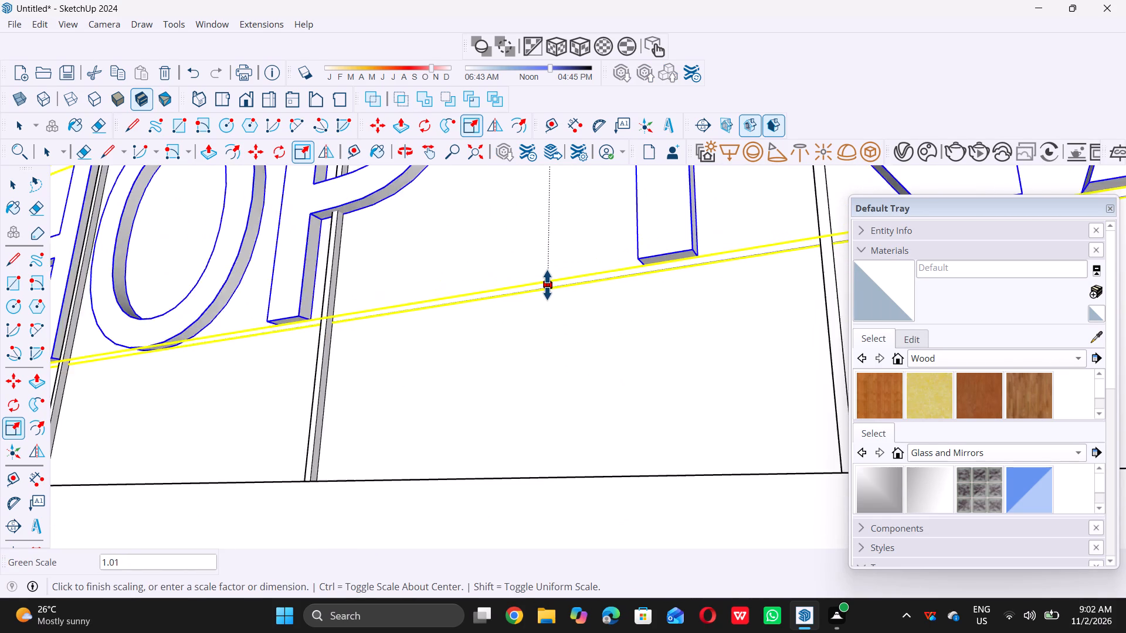
scroll(547, 285, down, 5)
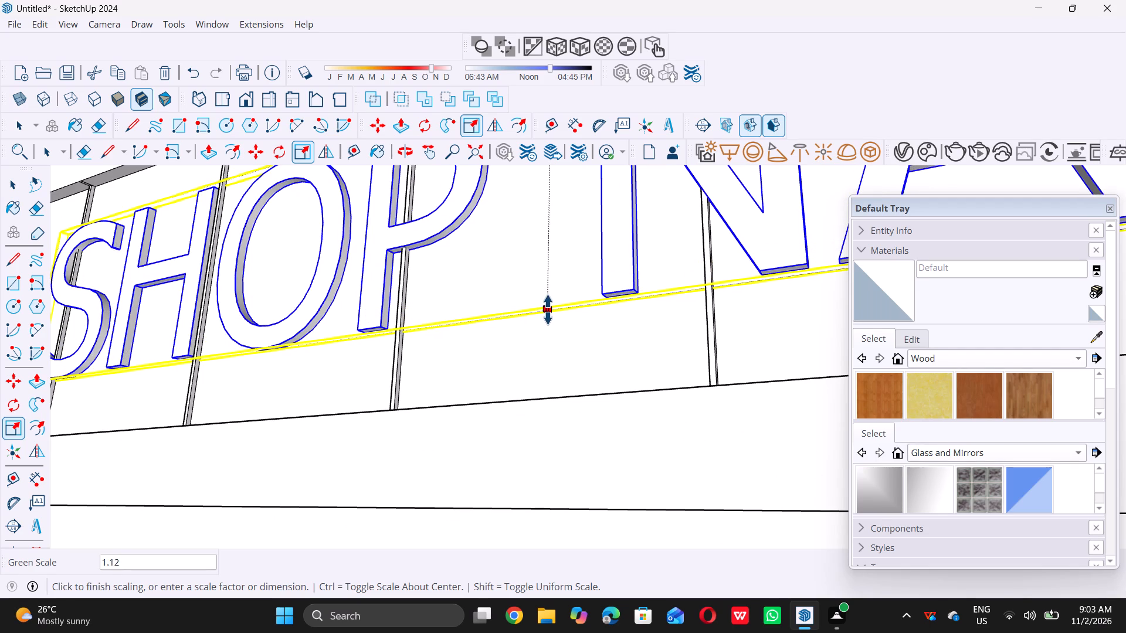
double_click(548, 312)
Scale the SHOP NAME text's depth outward from its front face by a factor of about 2.68.
scroll(555, 331, down, 2)
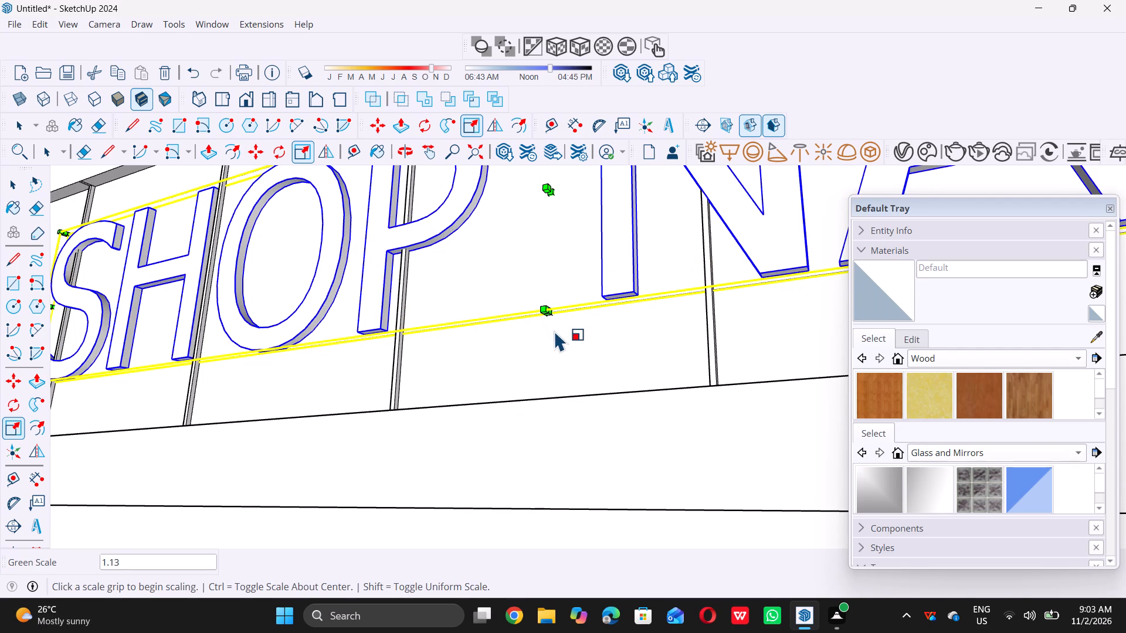
scroll(555, 331, down, 15)
scroll(467, 287, down, 4)
middle_drag(469, 294, 469, 295)
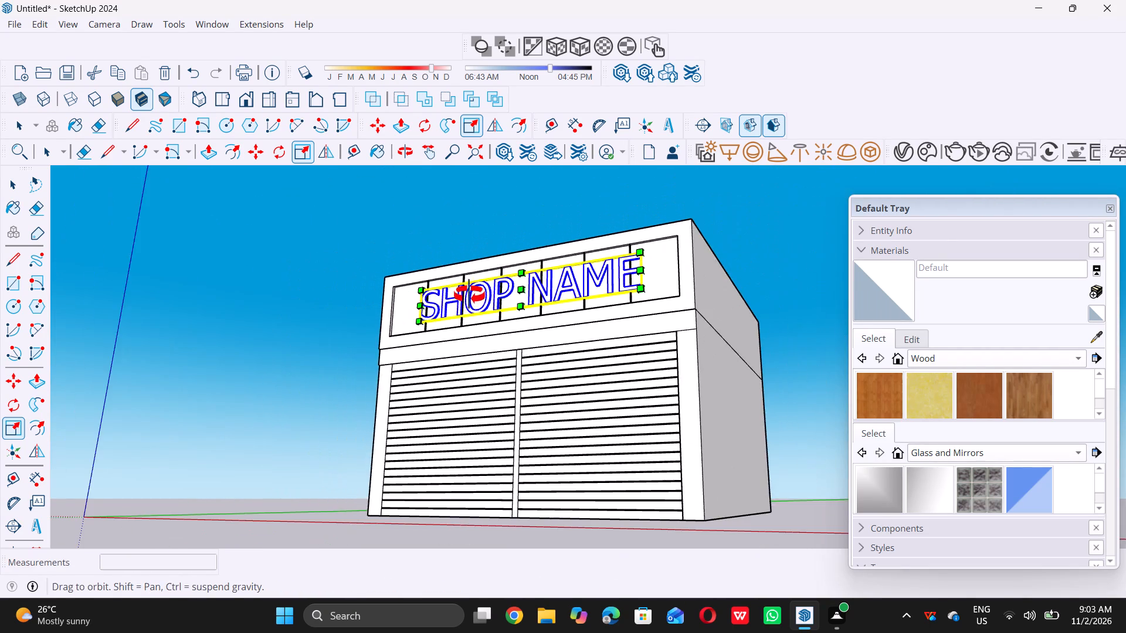
middle_drag(469, 295, 815, 485)
scroll(815, 485, down, 1)
middle_drag(822, 489, 827, 491)
middle_drag(633, 411, 650, 440)
scroll(615, 356, up, 10)
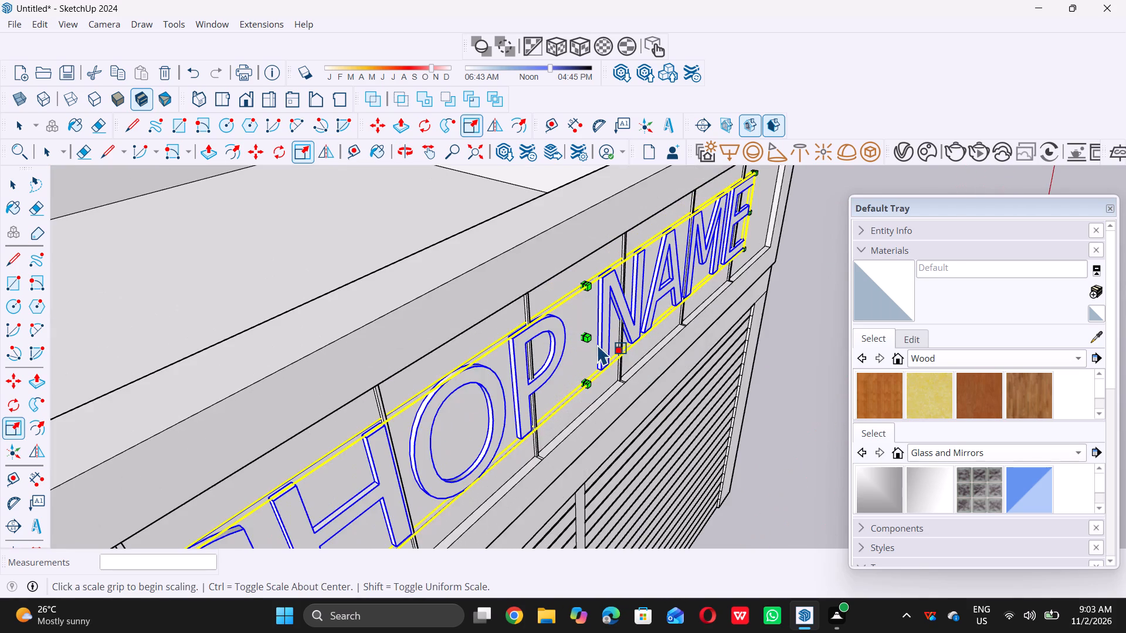
scroll(598, 344, up, 14)
scroll(561, 346, down, 14)
middle_drag(496, 362, 586, 396)
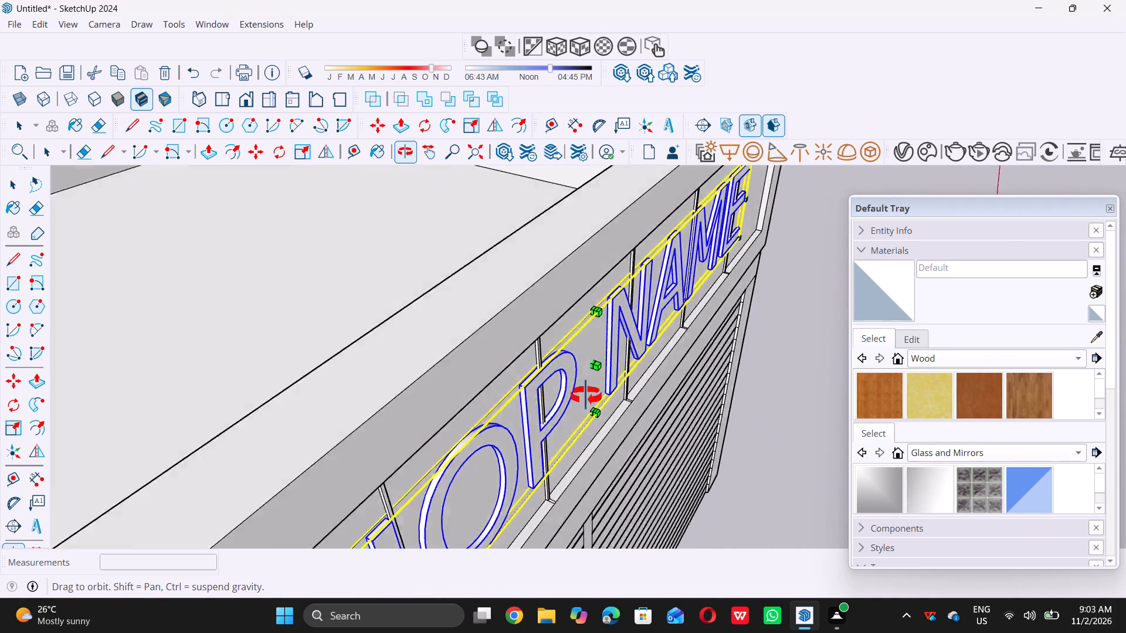
middle_drag(586, 396, 613, 343)
middle_click(613, 343)
scroll(596, 320, down, 11)
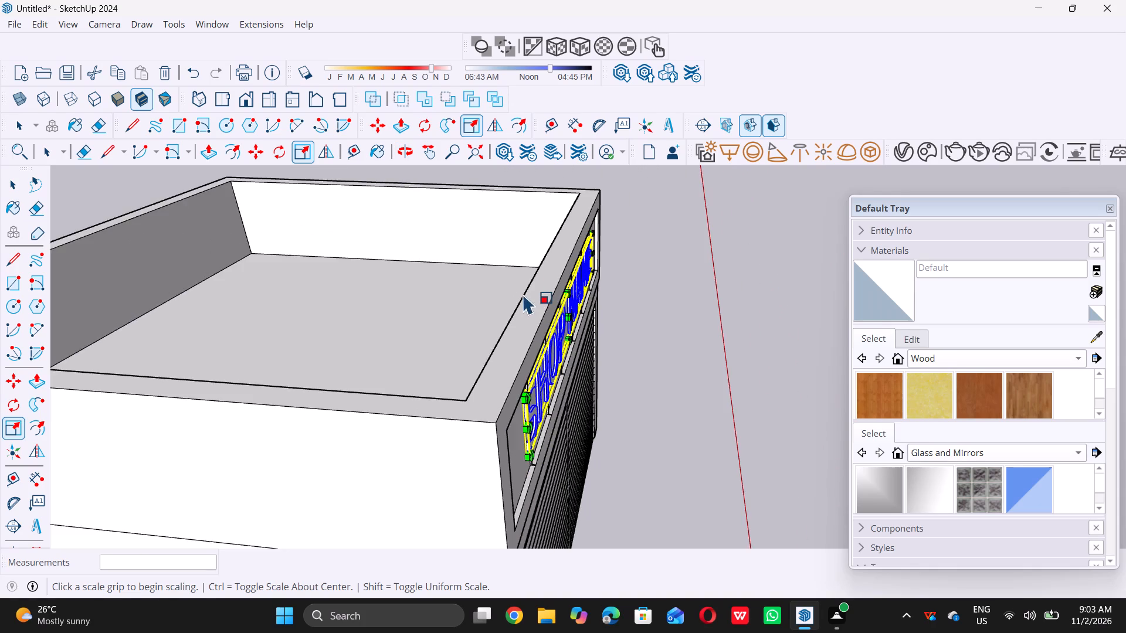
scroll(524, 294, down, 2)
scroll(544, 401, up, 5)
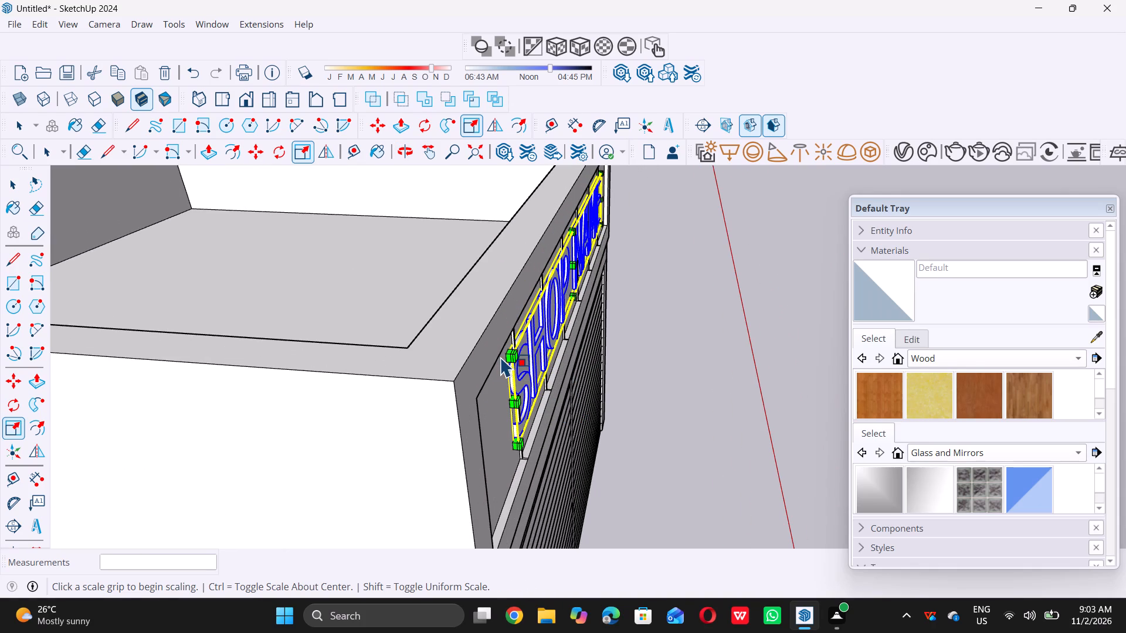
scroll(501, 356, up, 2)
scroll(356, 386, down, 5)
scroll(646, 289, up, 5)
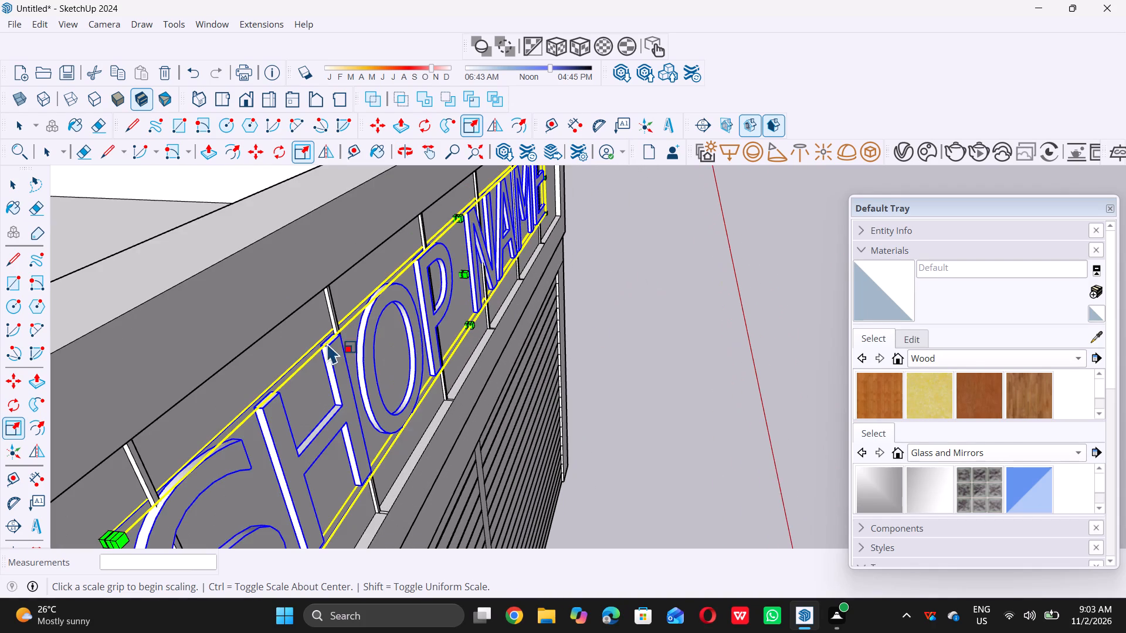
scroll(394, 333, up, 6)
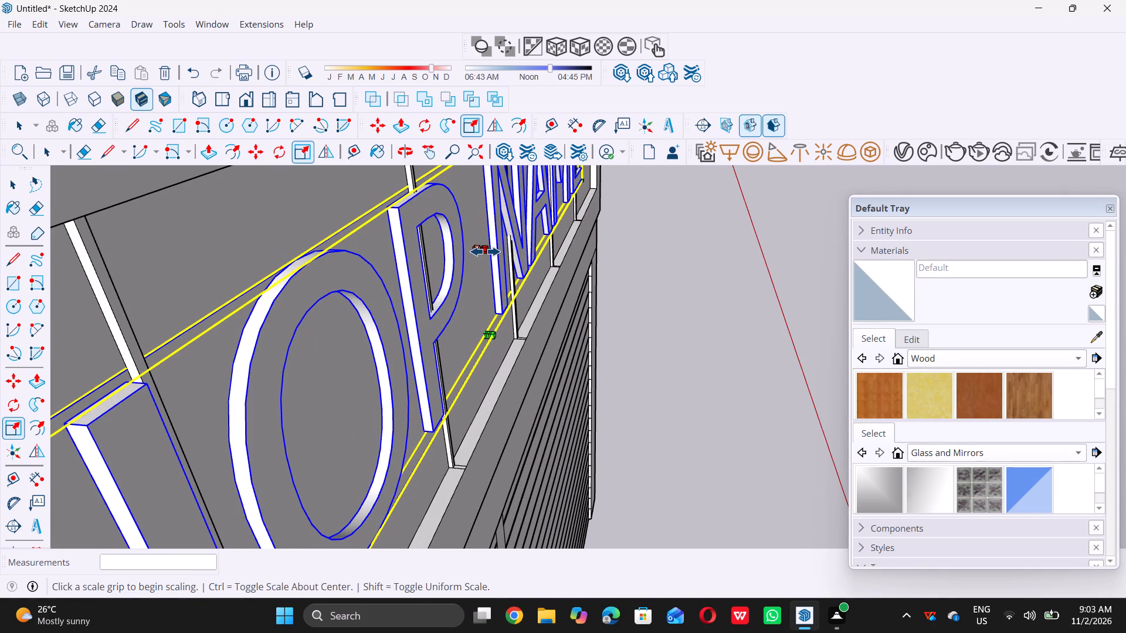
double_click(486, 250)
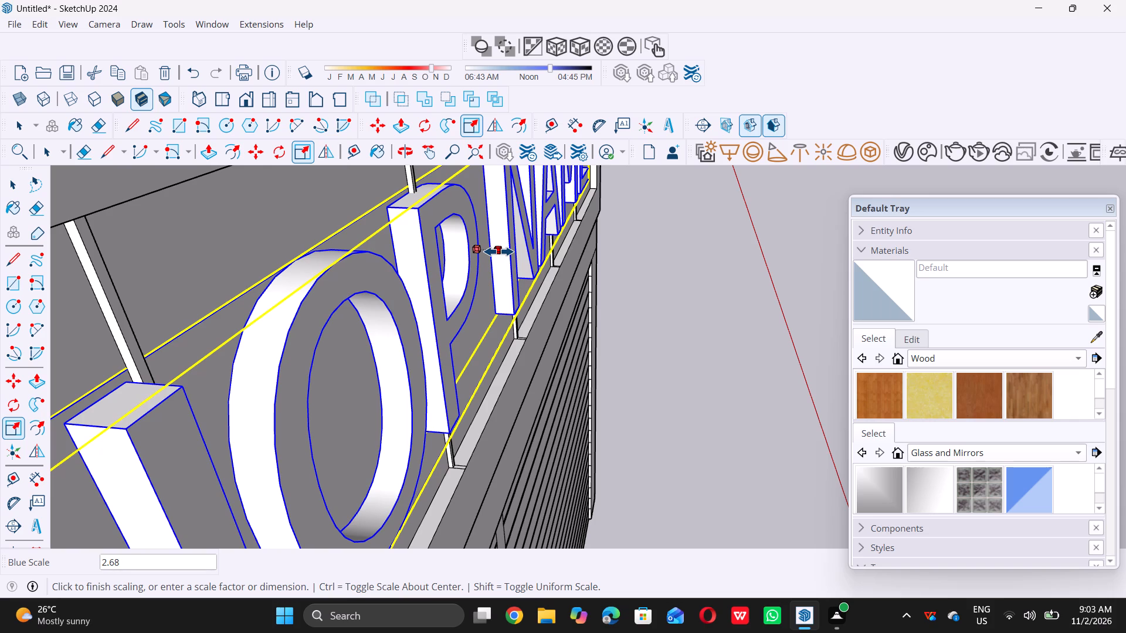
double_click(498, 251)
key(space)
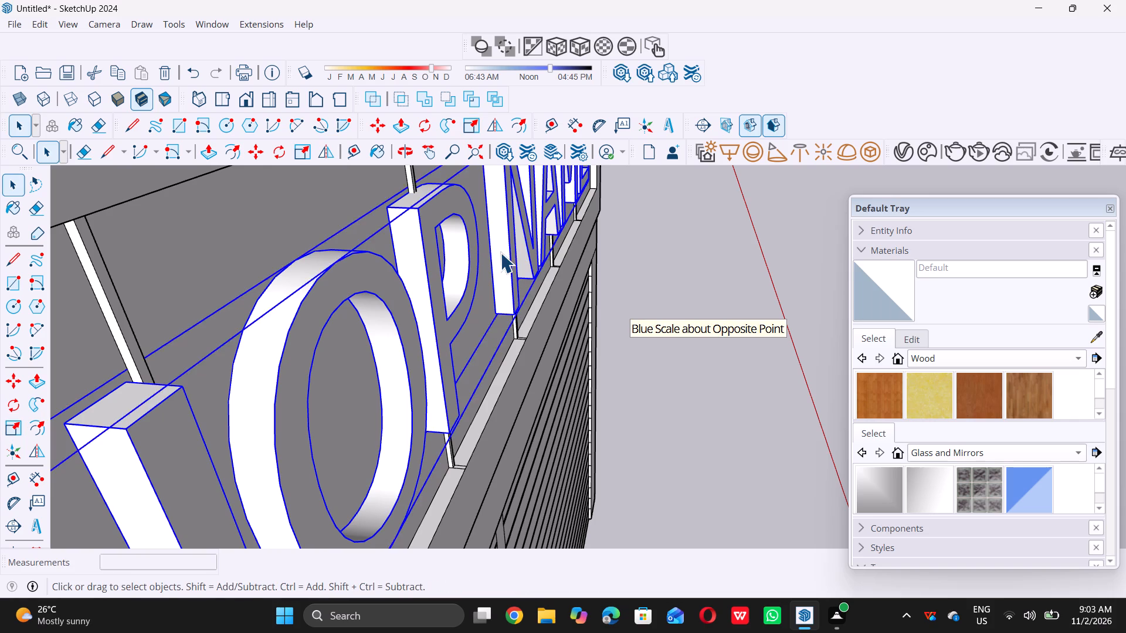
Move the SHOP NAME text about 1 3/4" outward from the parapet's recessed face, using its lower back corner at the S.
scroll(500, 253, down, 12)
middle_drag(457, 401, 462, 365)
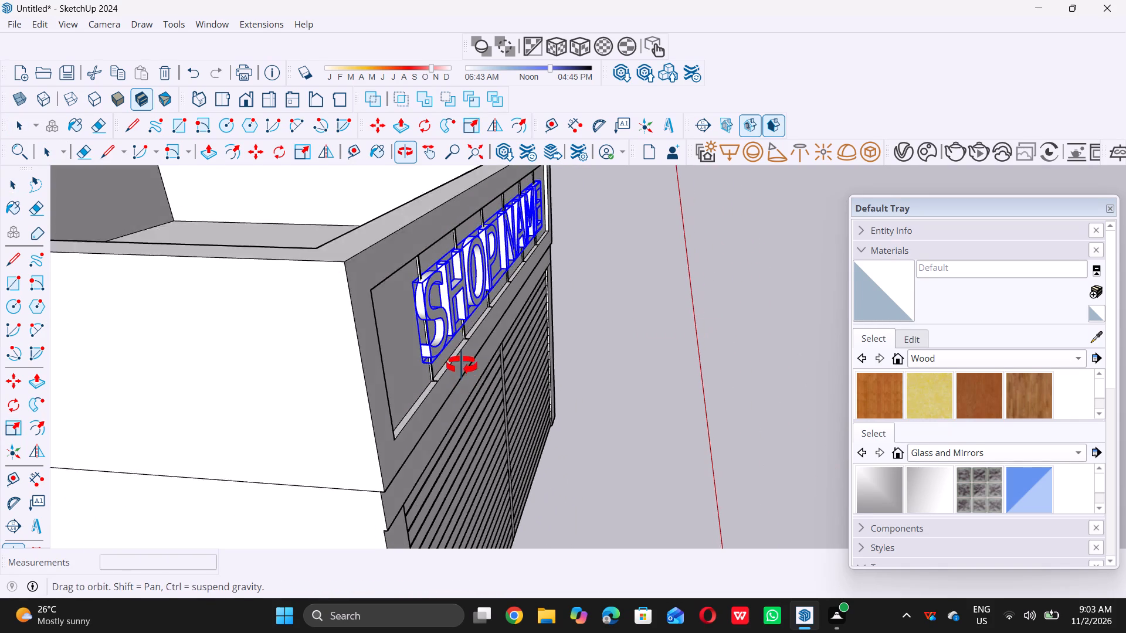
middle_drag(462, 365, 462, 358)
scroll(416, 319, up, 16)
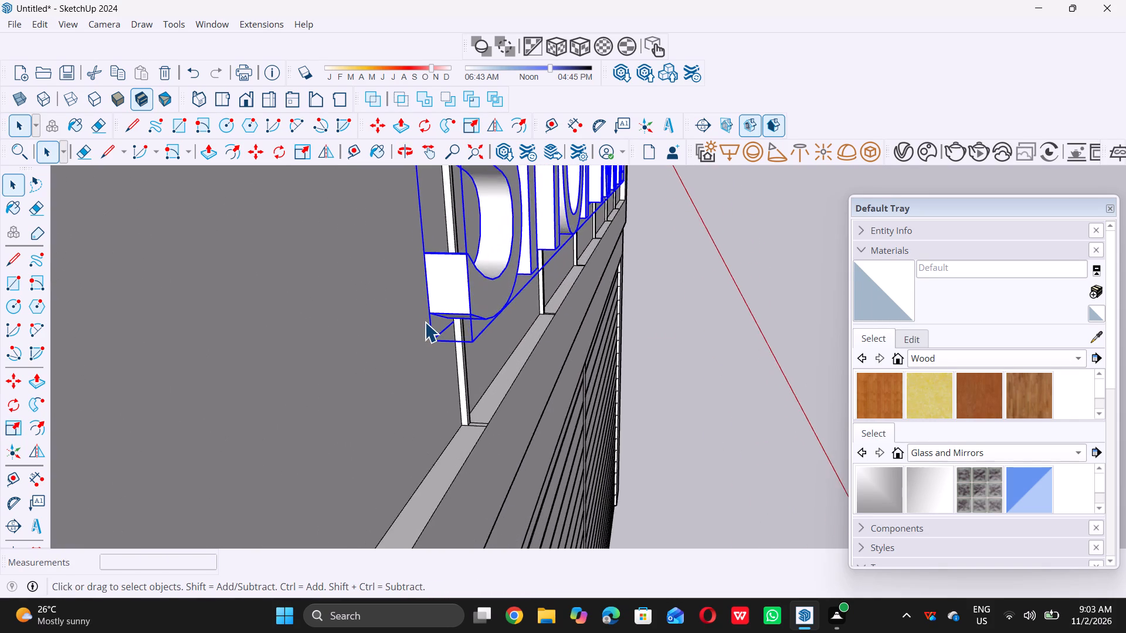
scroll(425, 322, up, 5)
key(m)
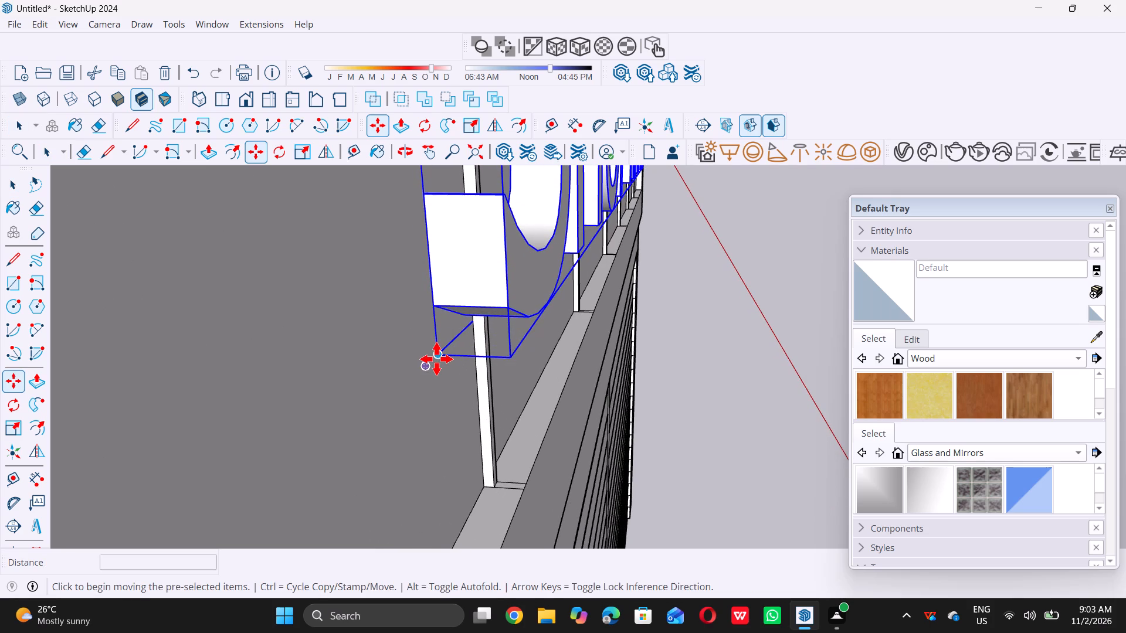
double_click(437, 359)
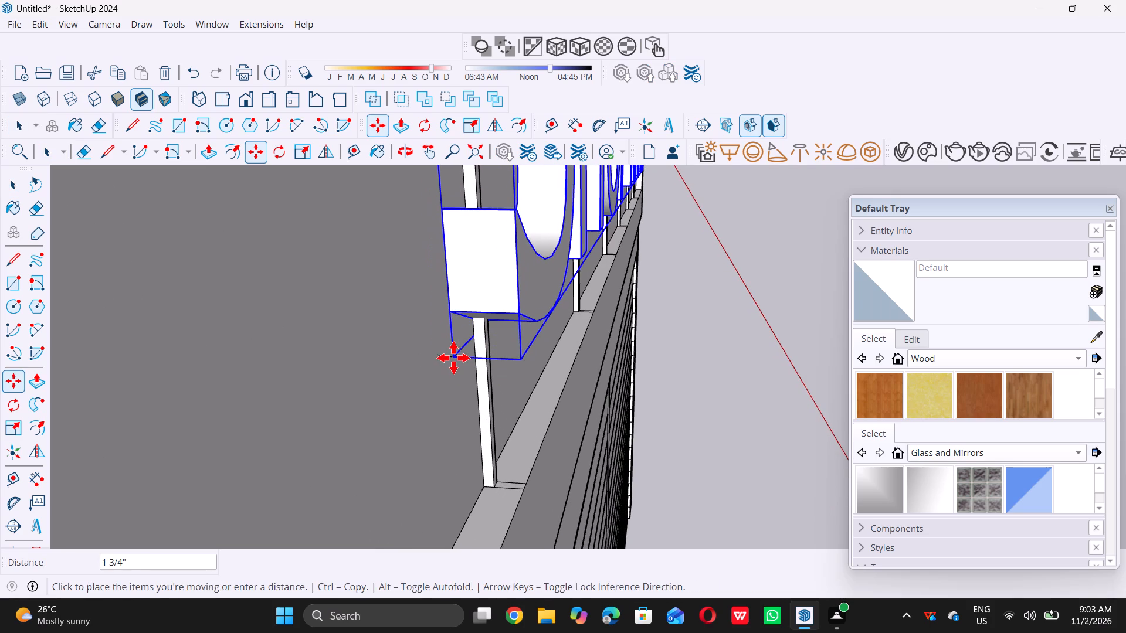
click(453, 358)
key(space)
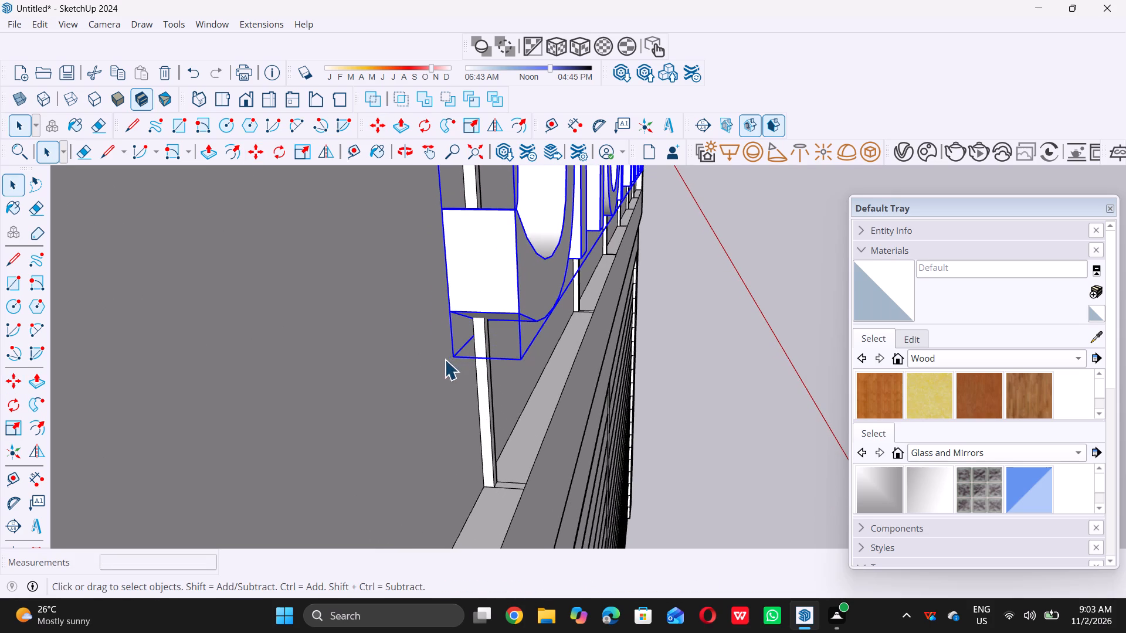
Move the SHOP NAME text about 1 7/16" sideways along the parapet toward its S end, using the text's lower corner at the S.
scroll(411, 369, down, 20)
scroll(386, 392, down, 5)
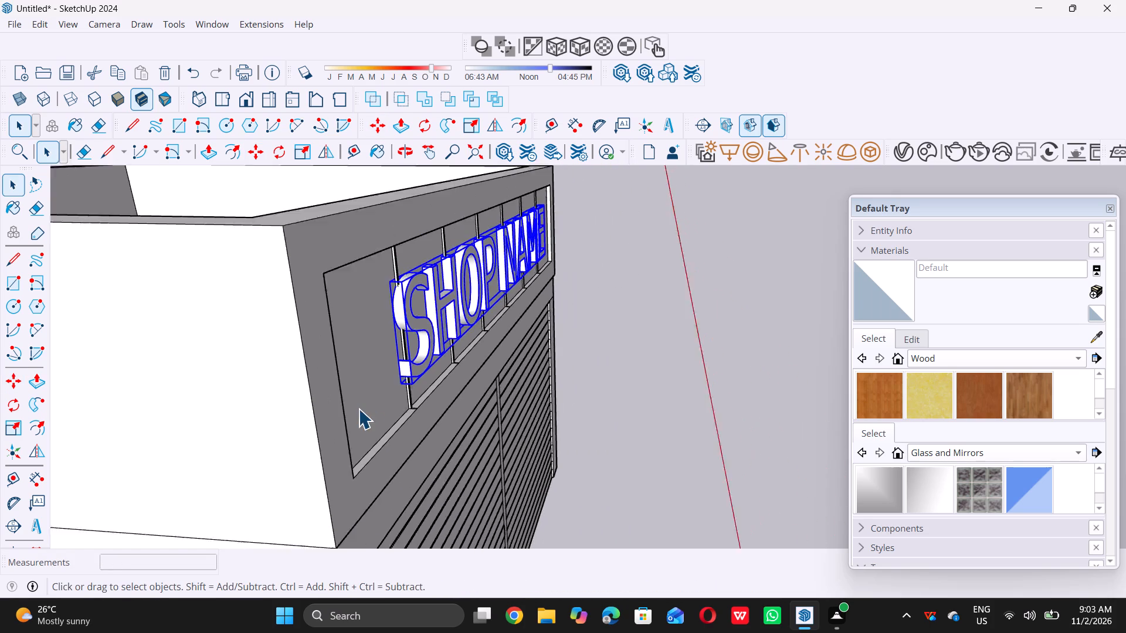
scroll(358, 409, down, 11)
middle_drag(386, 444, 38, 393)
middle_click(38, 393)
middle_drag(509, 316, 497, 310)
scroll(480, 314, up, 6)
scroll(420, 333, up, 5)
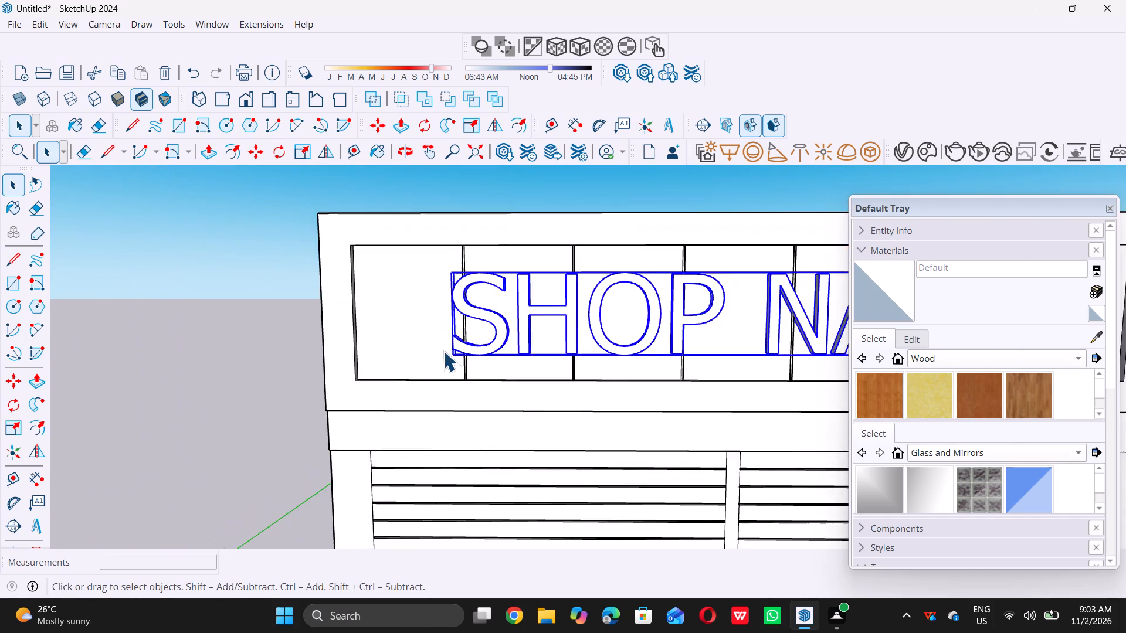
scroll(443, 351, up, 9)
key(m)
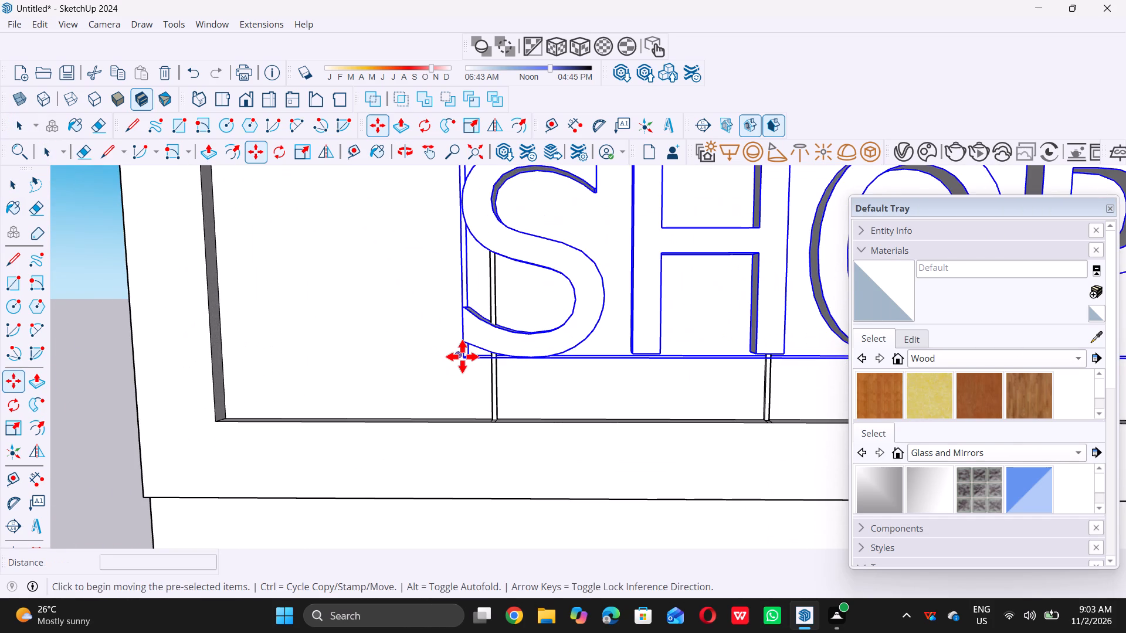
scroll(482, 362, up, 5)
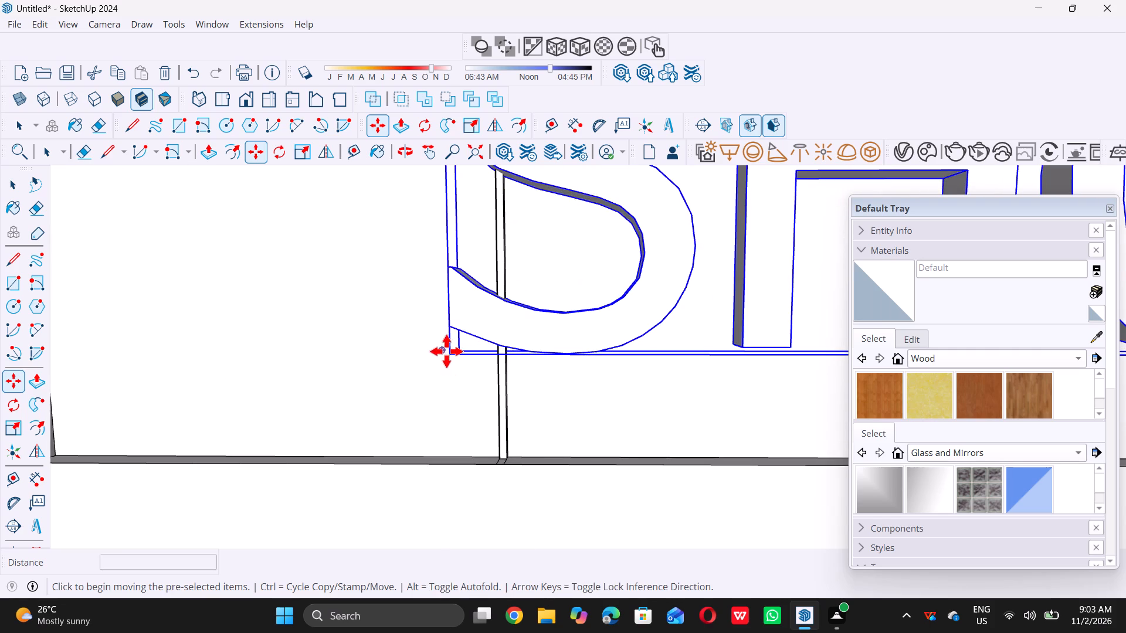
scroll(452, 353, up, 1)
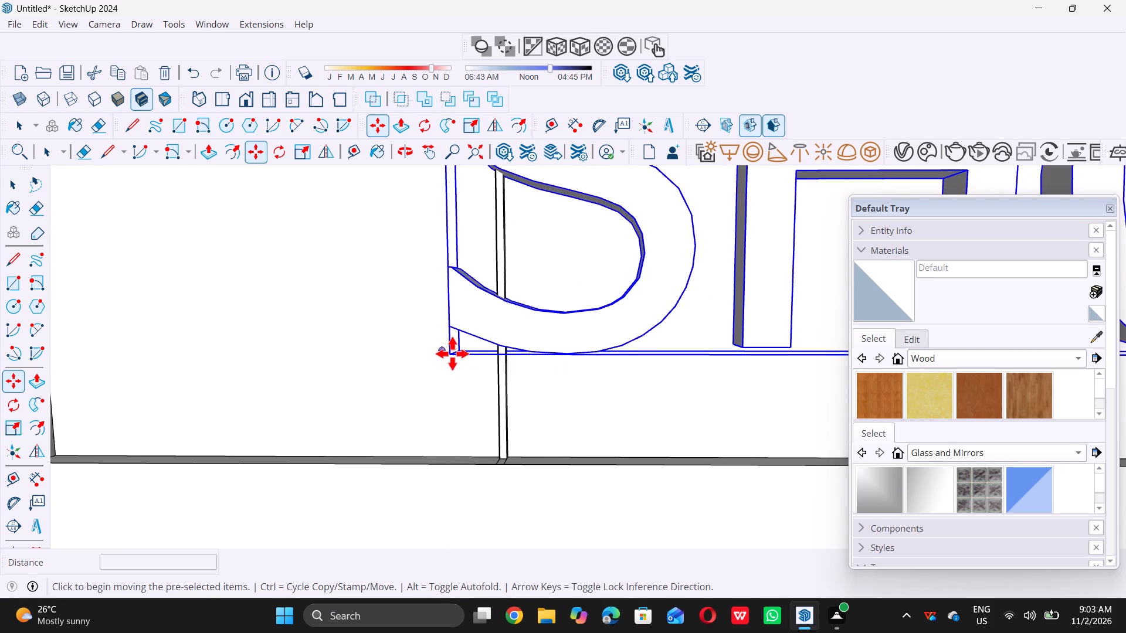
scroll(452, 353, up, 7)
click(450, 358)
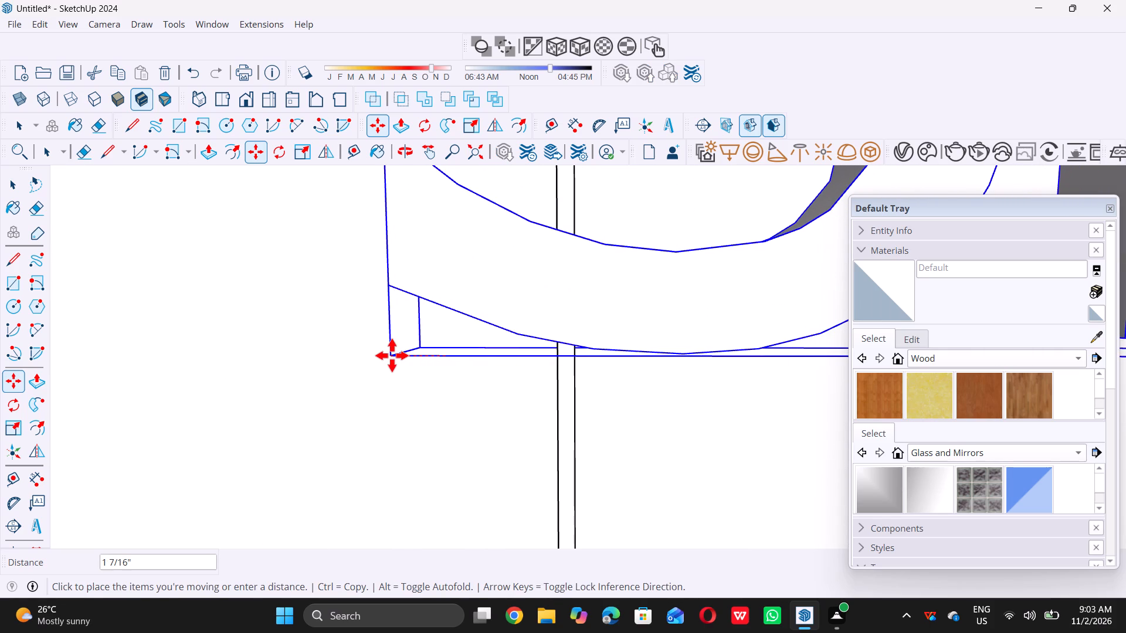
double_click(392, 355)
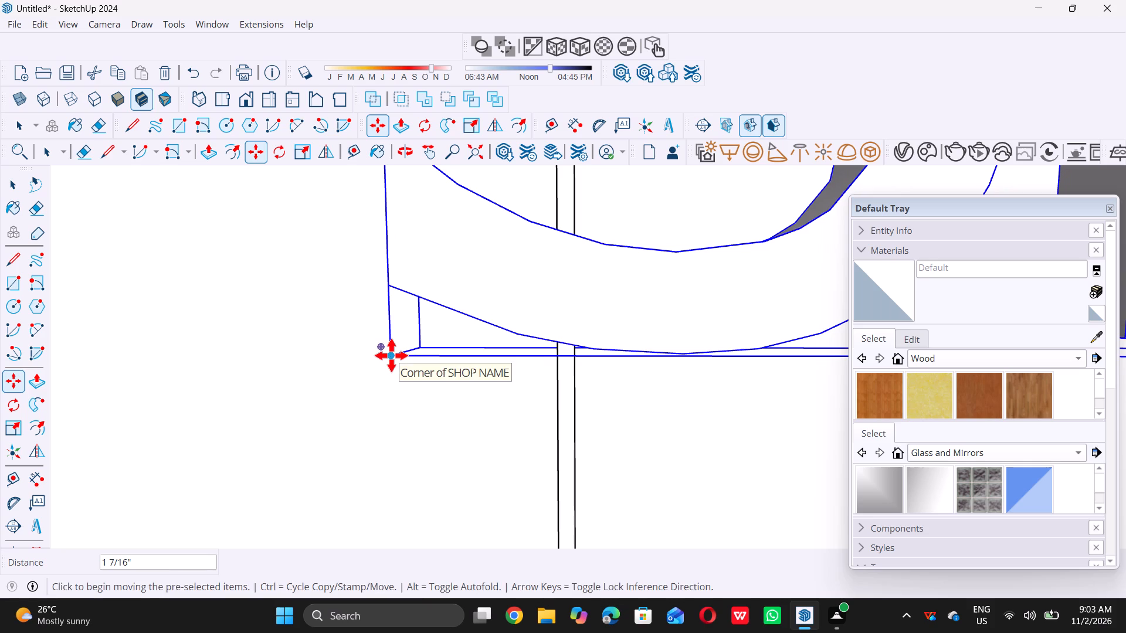
key(space)
scroll(391, 355, down, 20)
scroll(391, 355, down, 4)
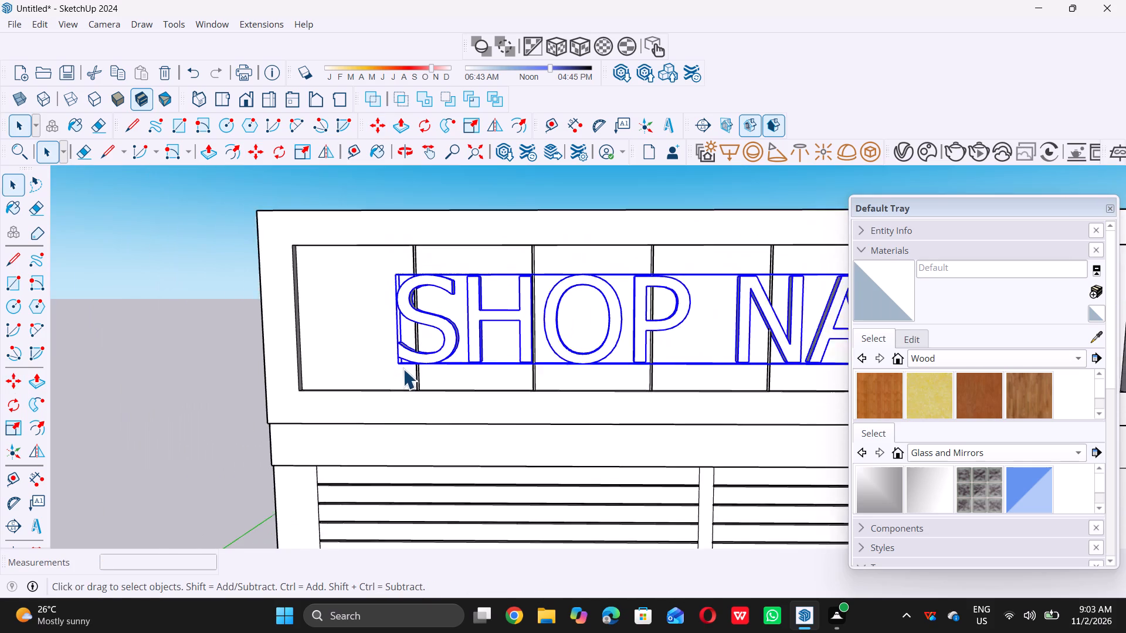
scroll(403, 369, down, 13)
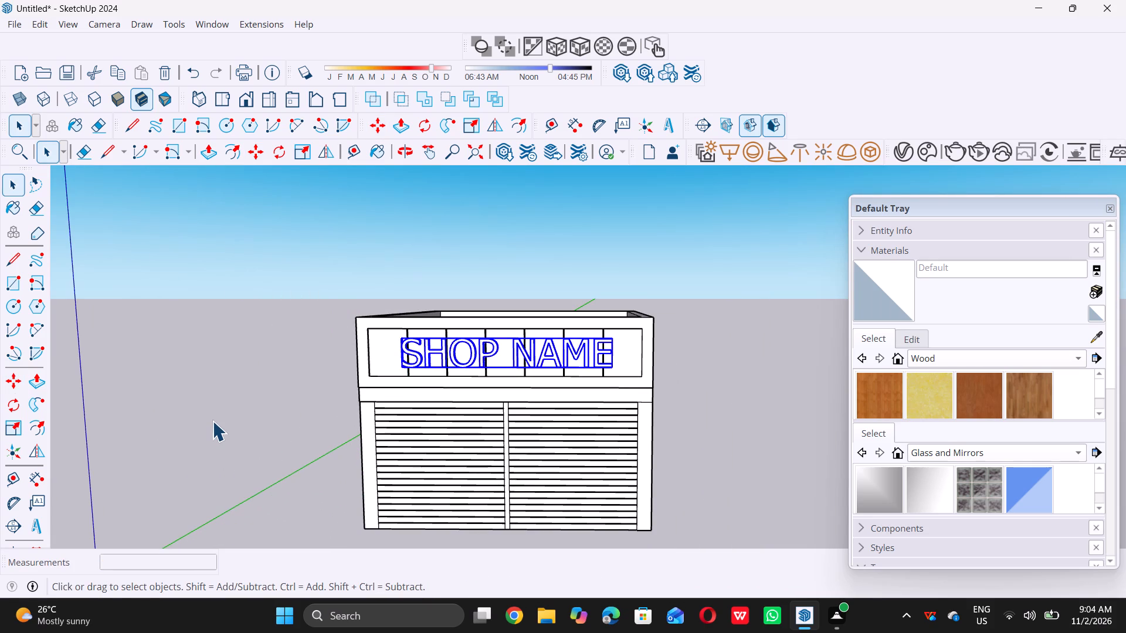
click(212, 420)
Examine the positioned signage and the whole shop front from a low, near-frontal viewpoint.
middle_drag(289, 455, 337, 424)
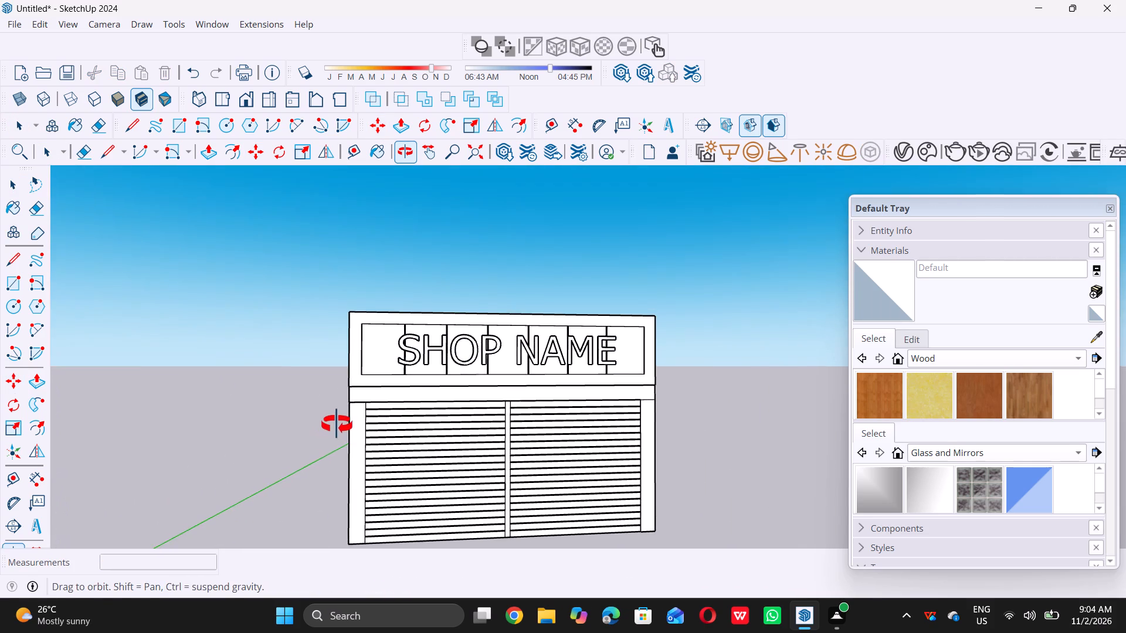
middle_drag(337, 424, 344, 427)
middle_drag(356, 427, 343, 414)
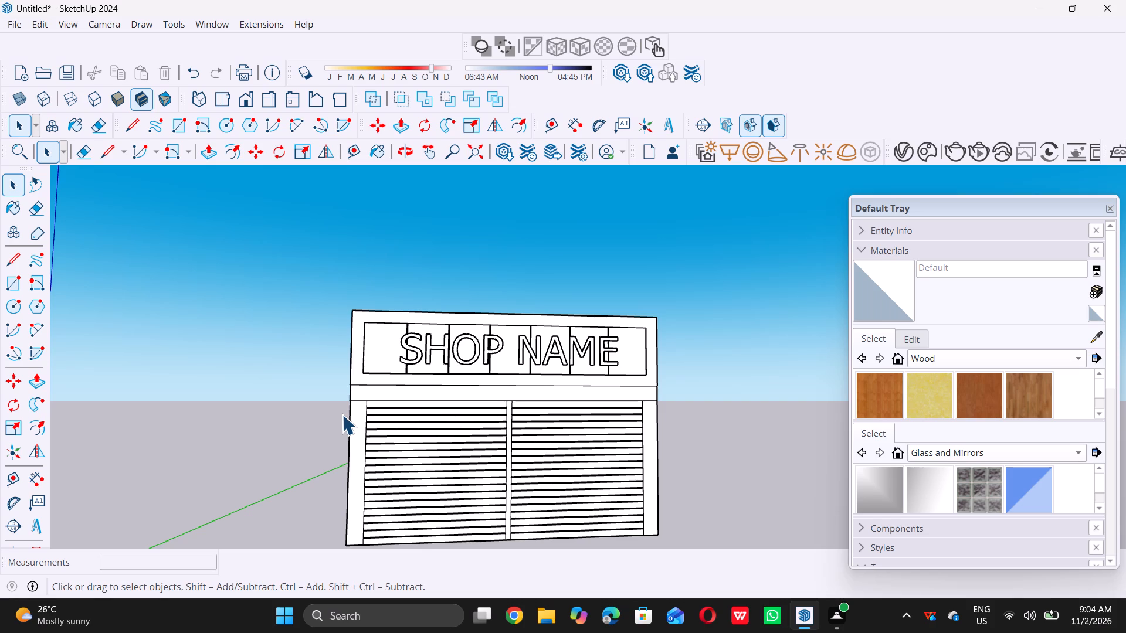
scroll(349, 404, down, 5)
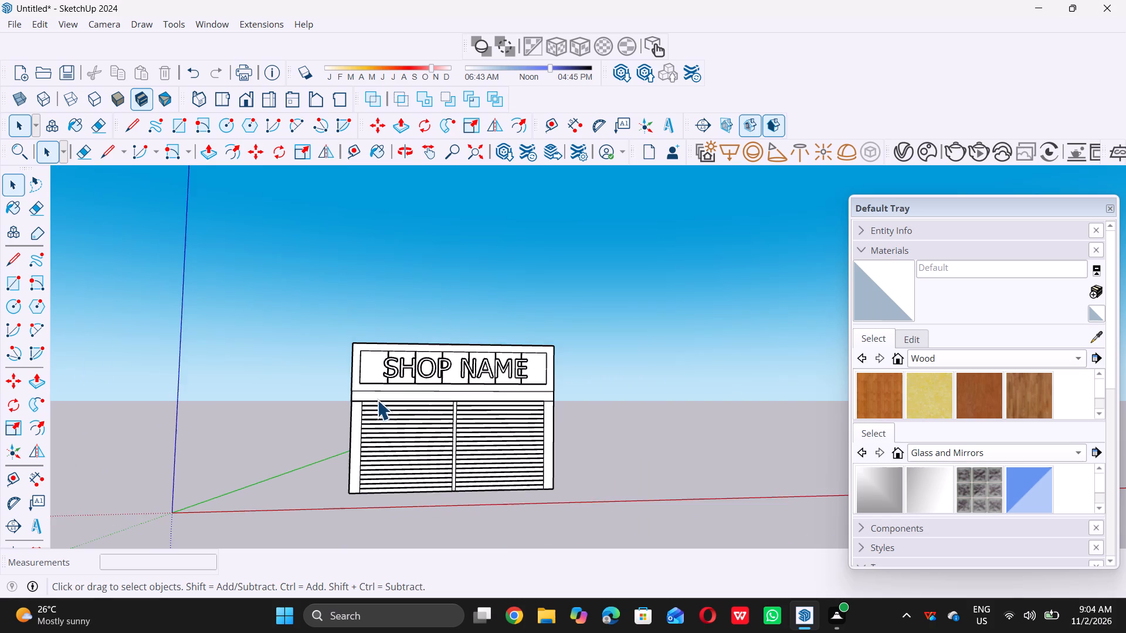
scroll(377, 400, down, 1)
middle_drag(365, 452, 353, 430)
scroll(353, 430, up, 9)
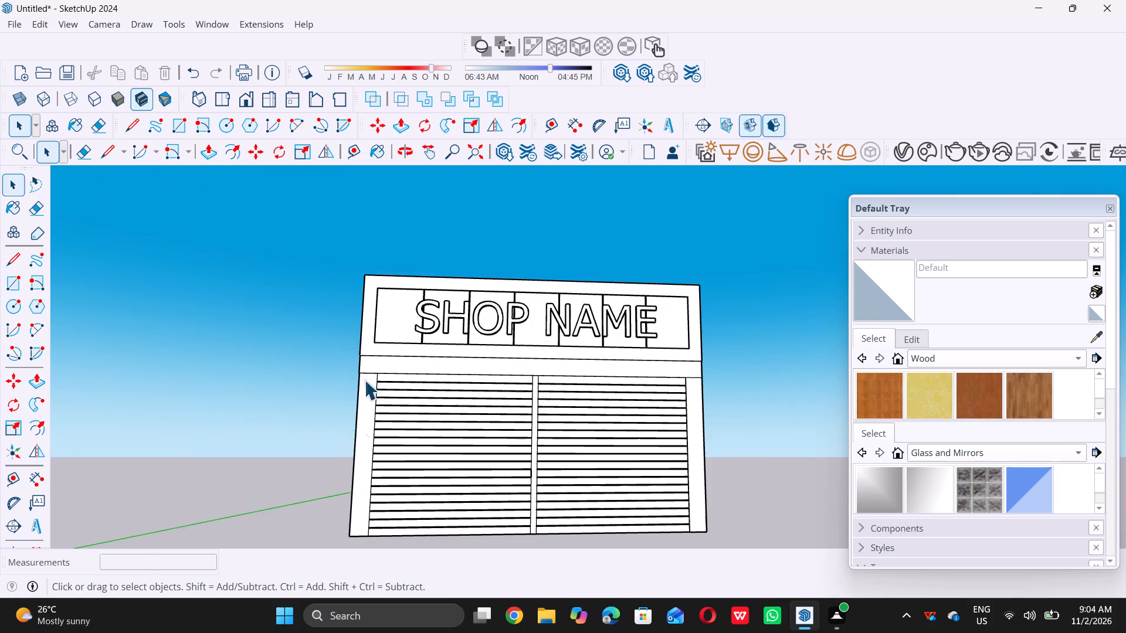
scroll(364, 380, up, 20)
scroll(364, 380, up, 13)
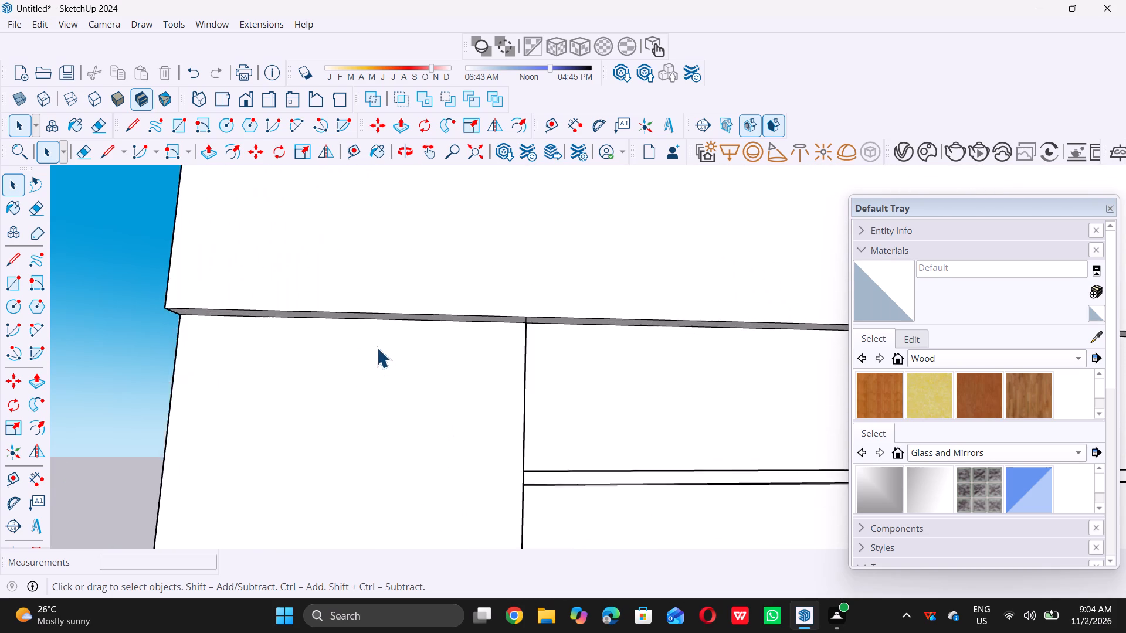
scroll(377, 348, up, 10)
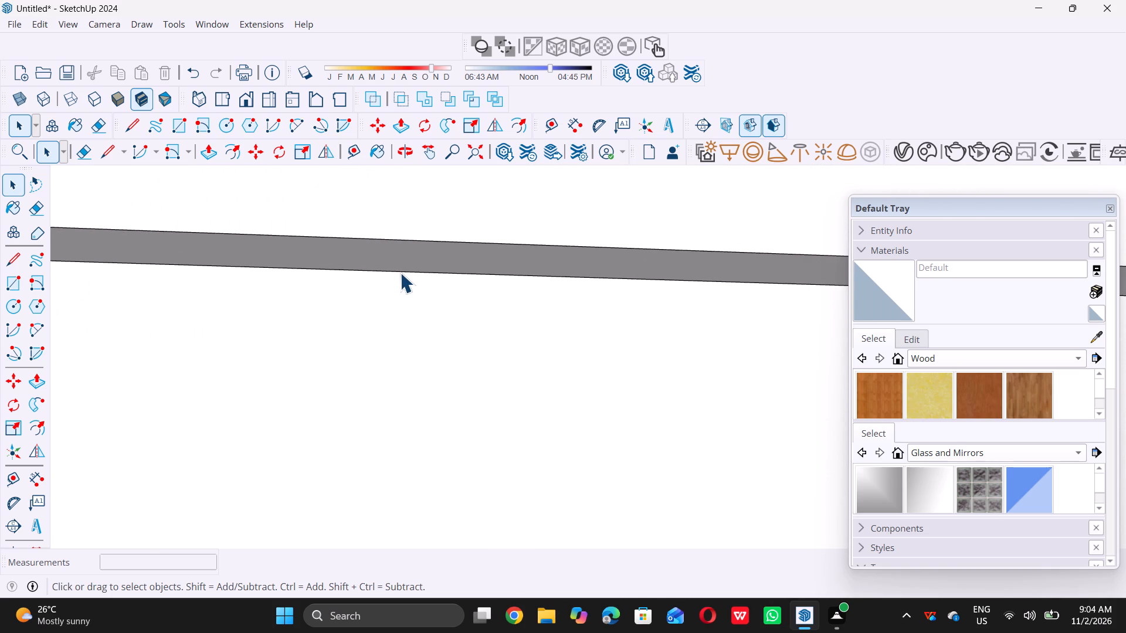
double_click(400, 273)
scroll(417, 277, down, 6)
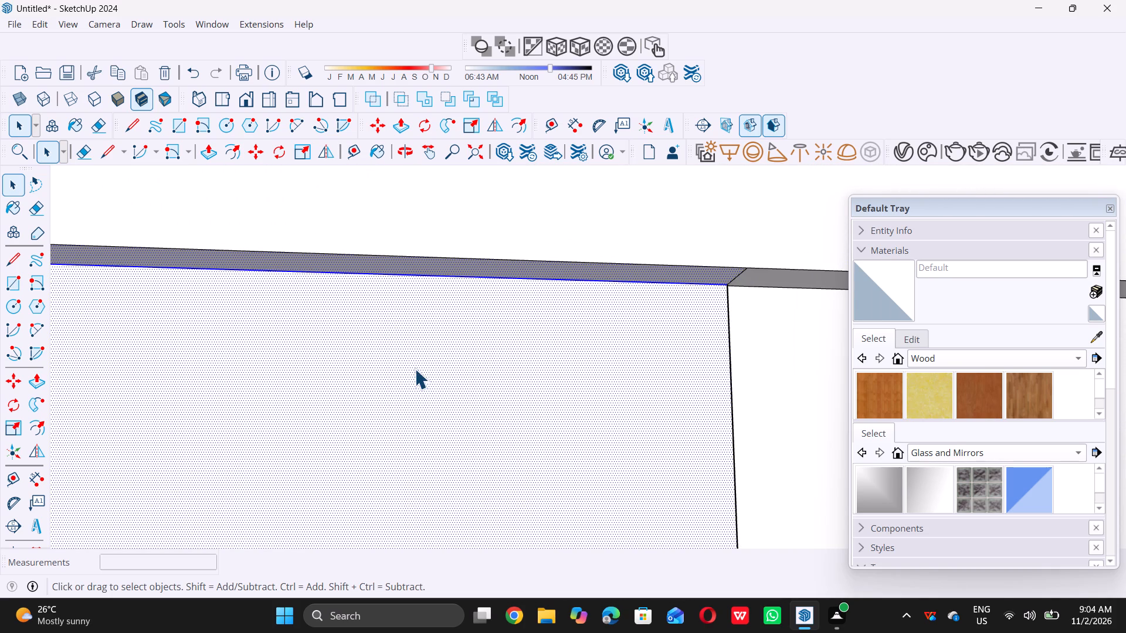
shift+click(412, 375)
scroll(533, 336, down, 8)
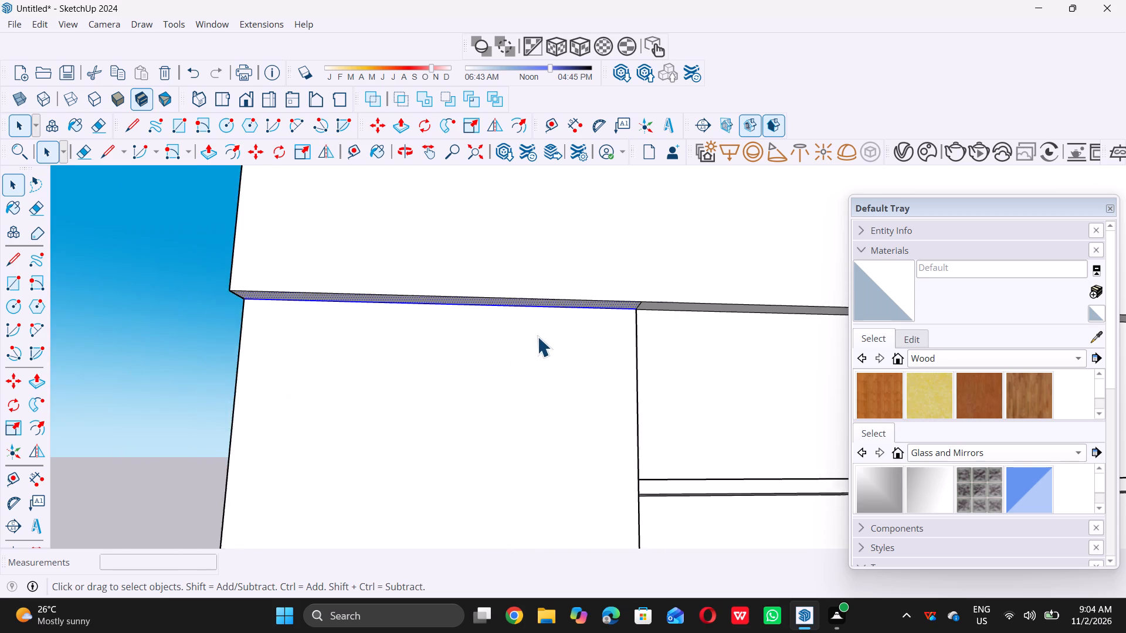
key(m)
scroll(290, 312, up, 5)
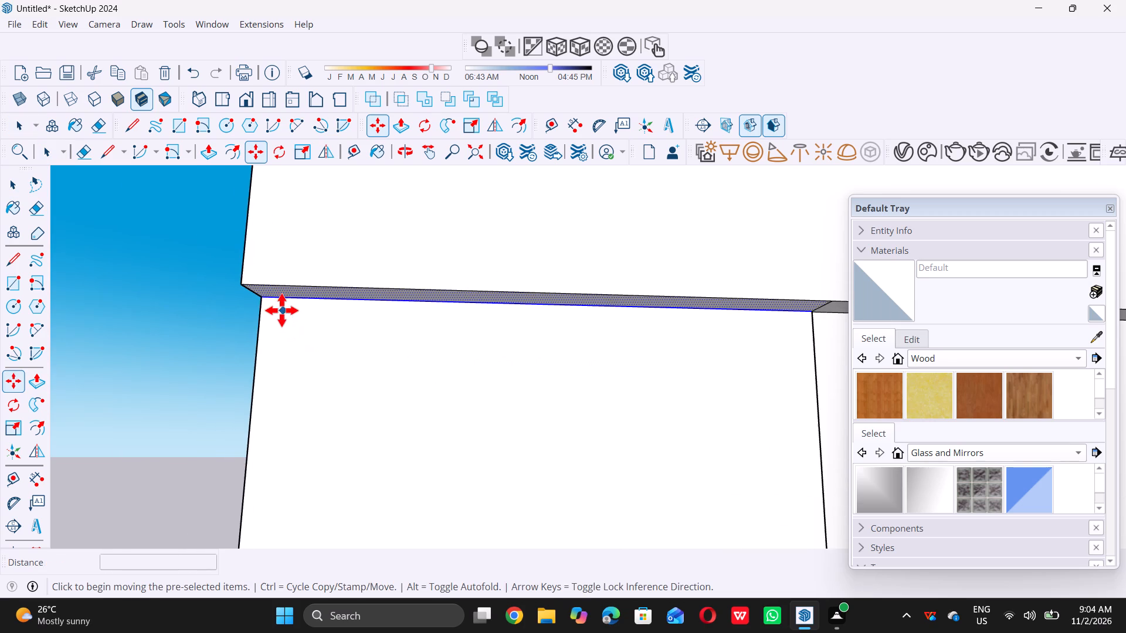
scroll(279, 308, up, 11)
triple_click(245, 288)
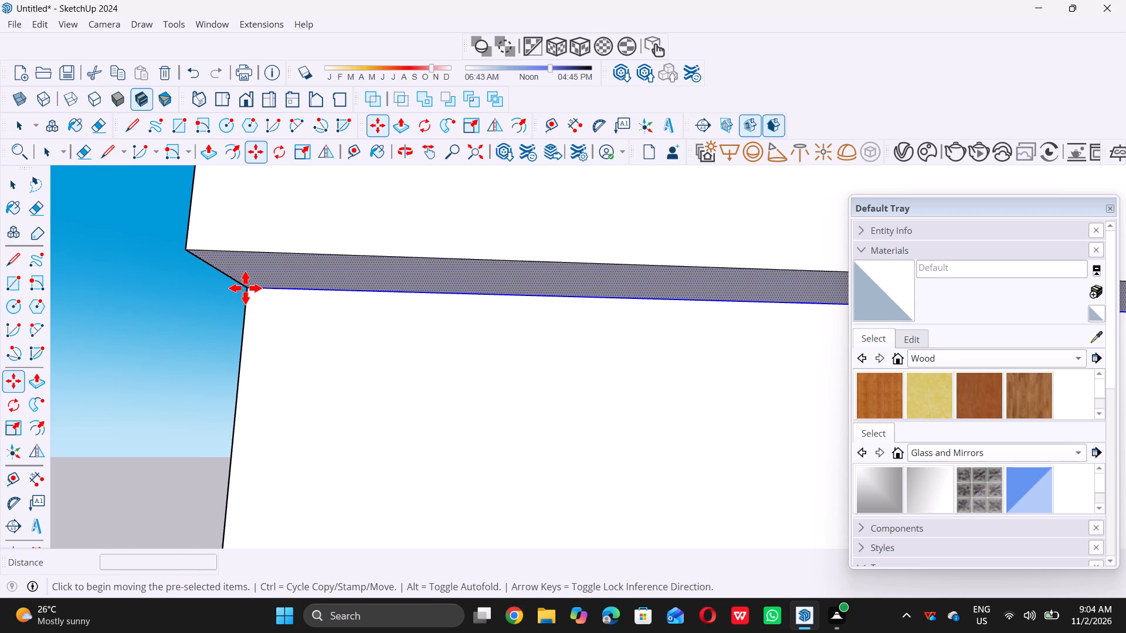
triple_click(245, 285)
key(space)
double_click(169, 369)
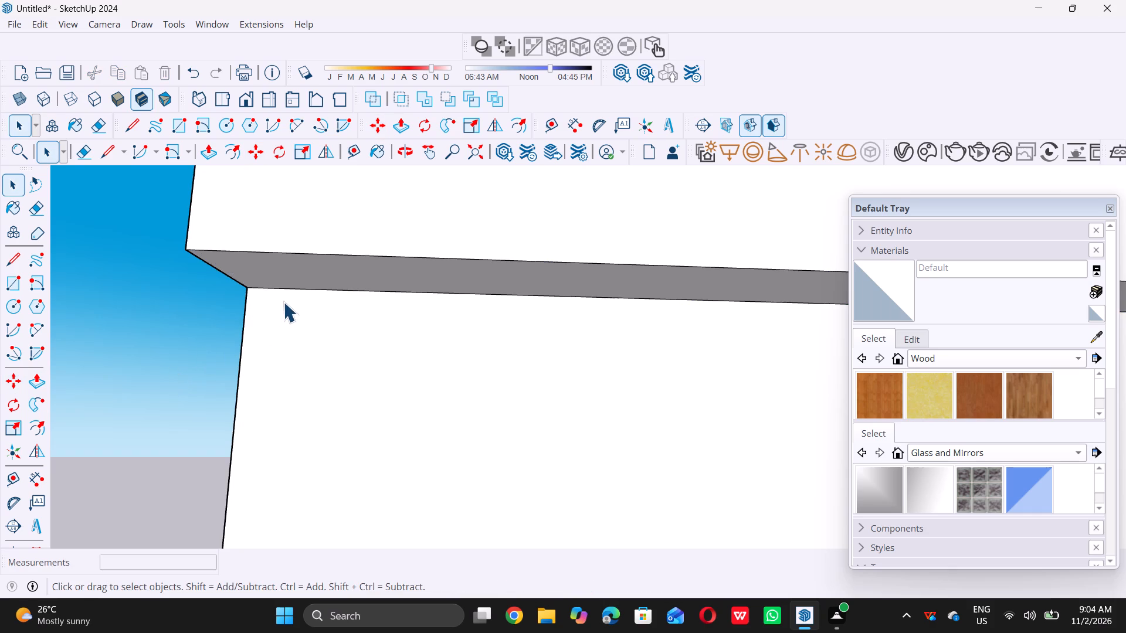
Copy the top edge of the shop front's left column straight down 9' to the column's base.
scroll(286, 291, up, 9)
click(310, 287)
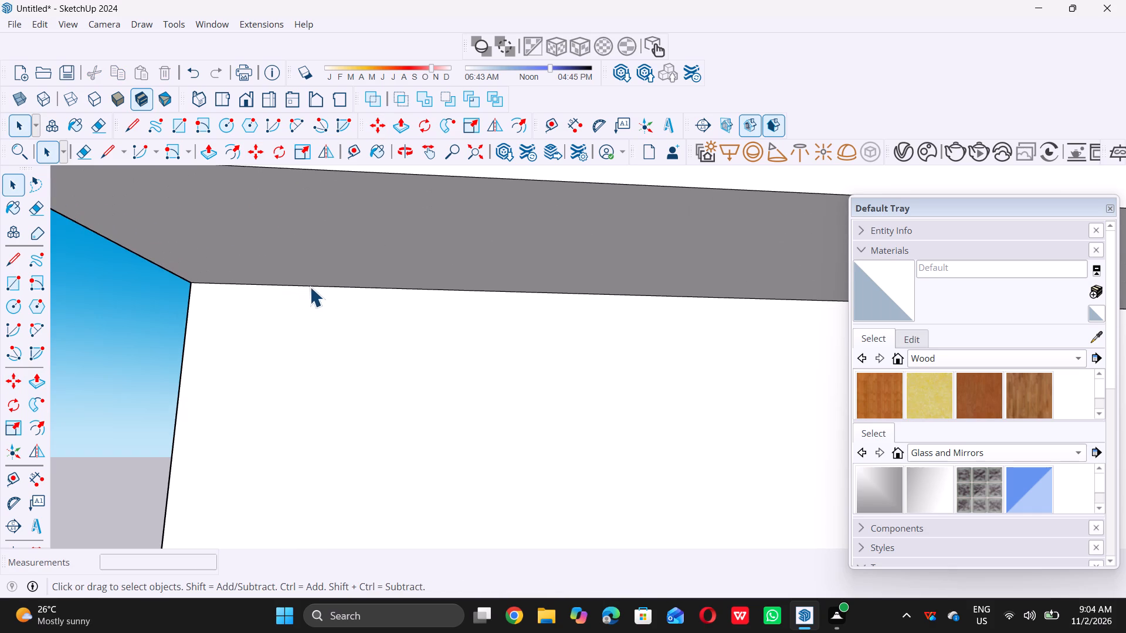
key(m)
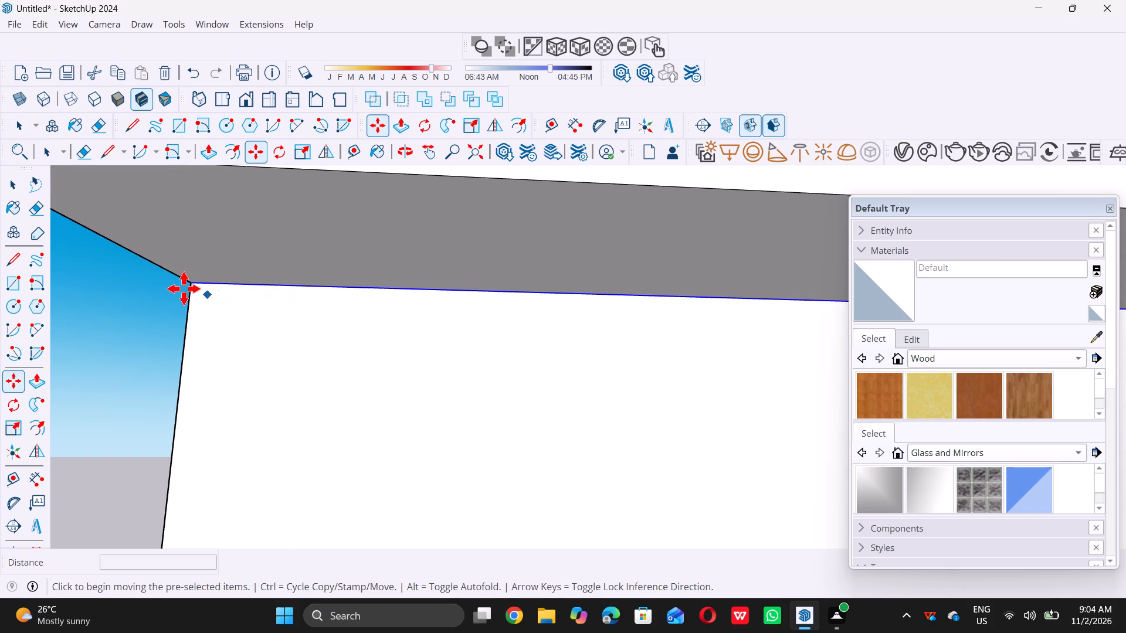
triple_click(191, 285)
click(191, 285)
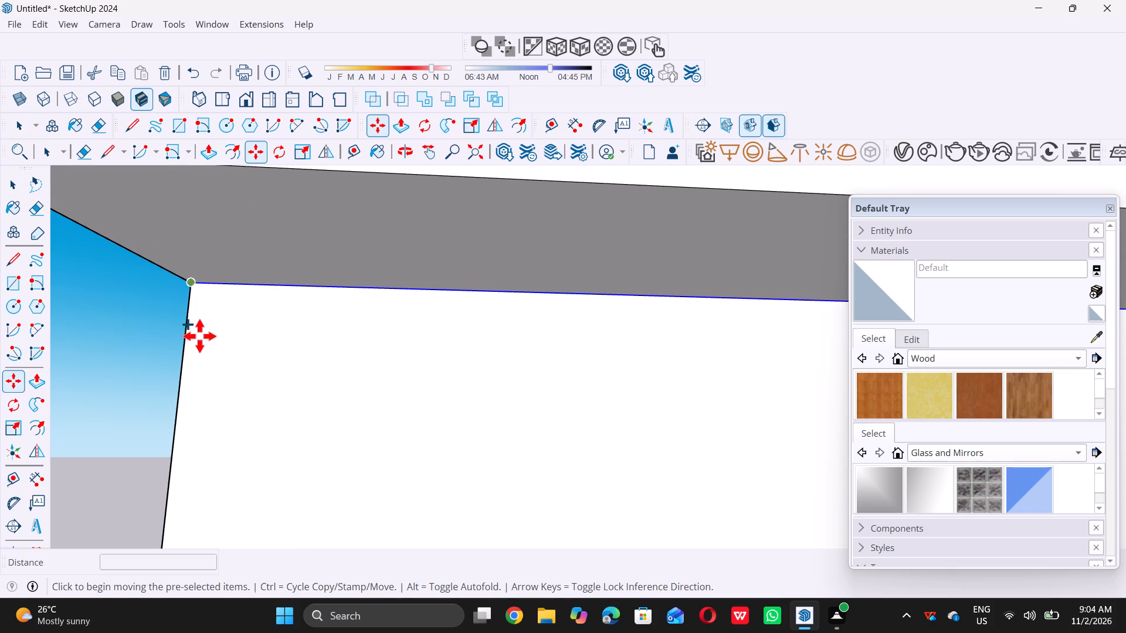
click(190, 283)
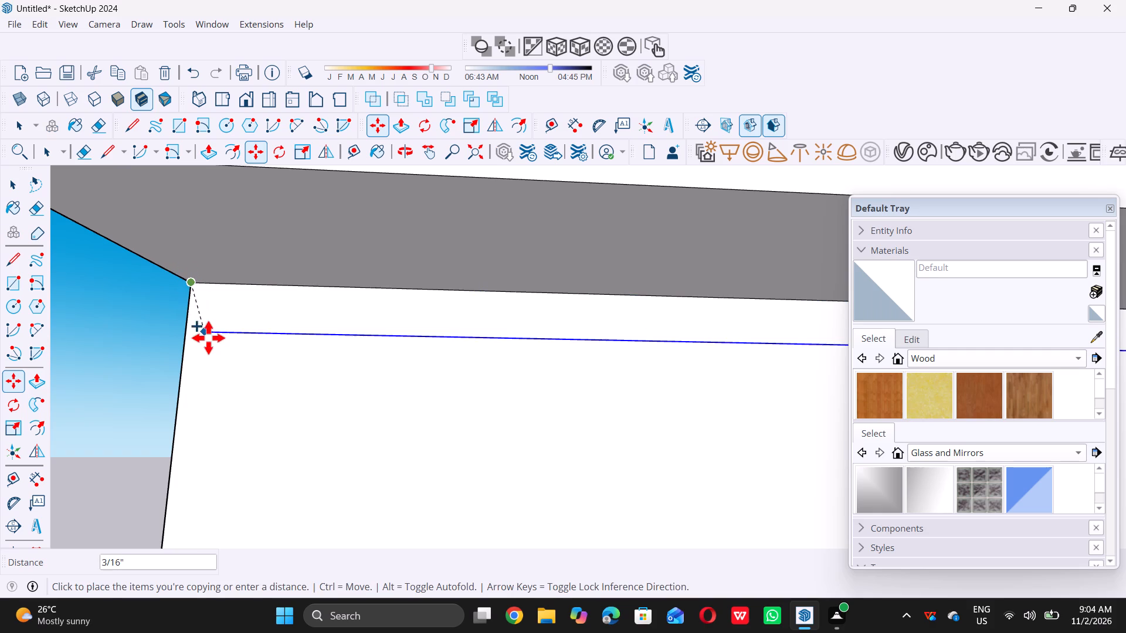
scroll(208, 341, down, 20)
scroll(208, 341, down, 4)
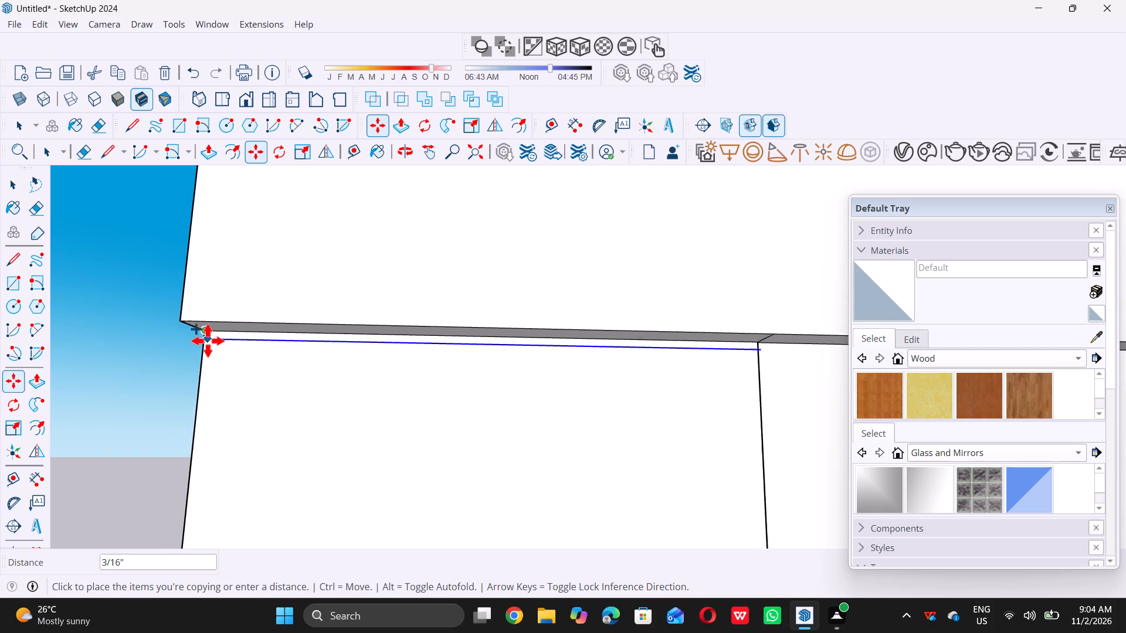
scroll(208, 341, down, 20)
scroll(208, 341, down, 11)
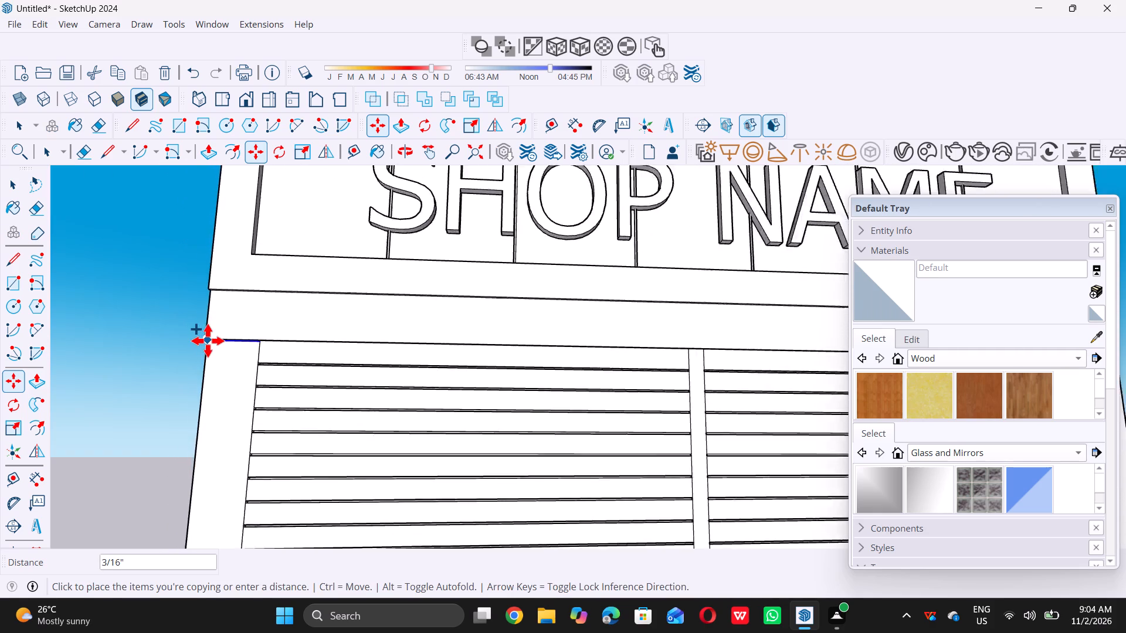
scroll(208, 341, down, 14)
scroll(194, 484, up, 5)
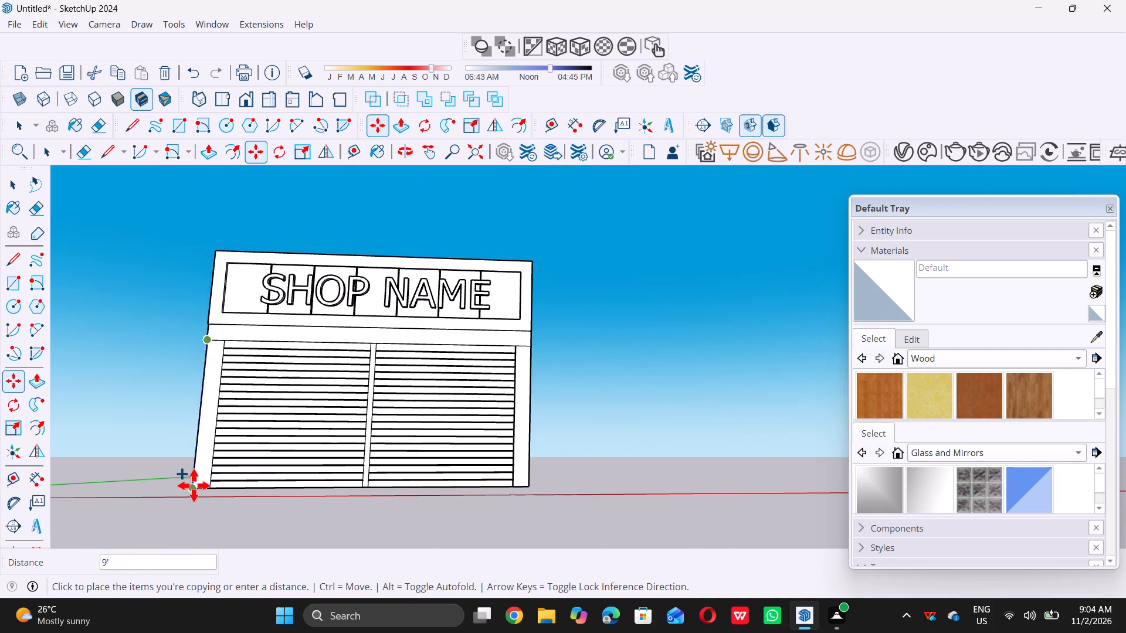
scroll(194, 485, up, 11)
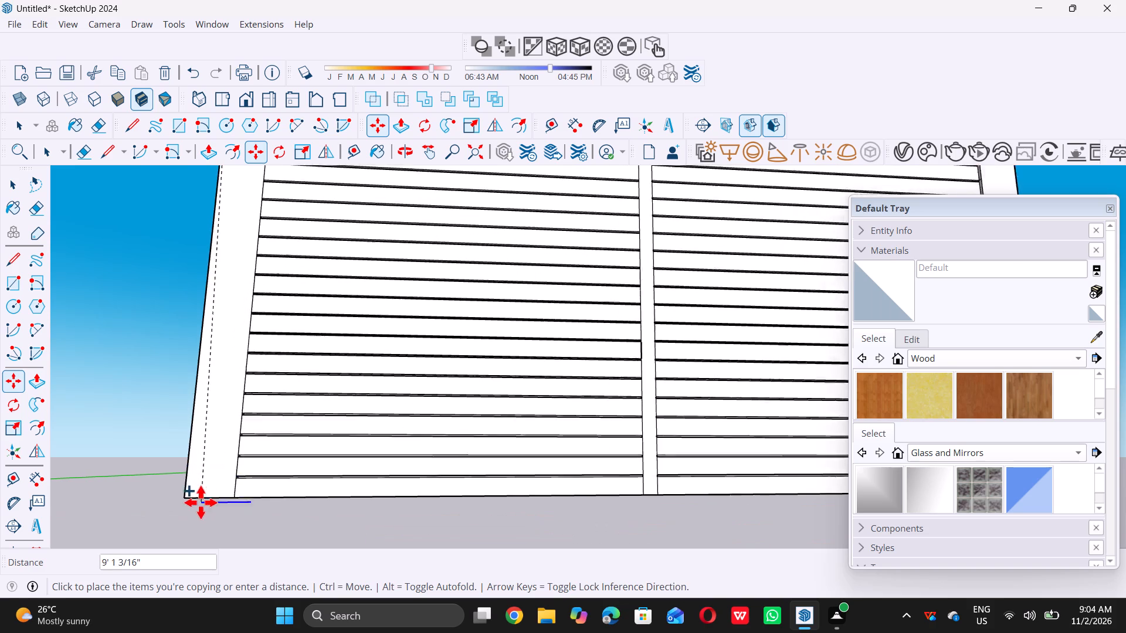
scroll(180, 495, up, 8)
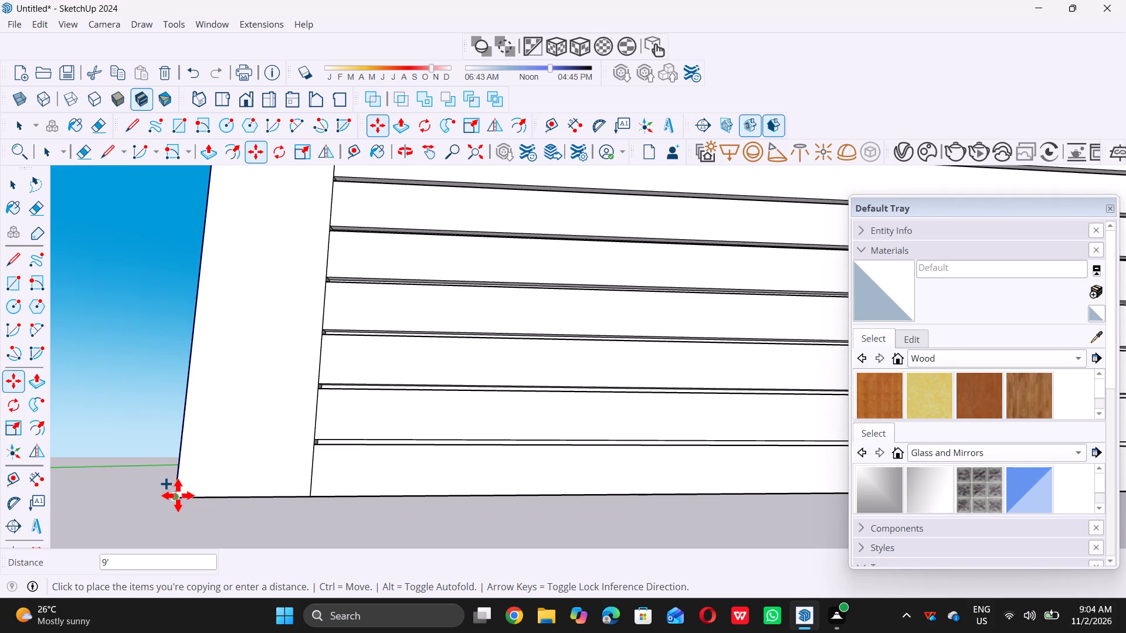
triple_click(178, 496)
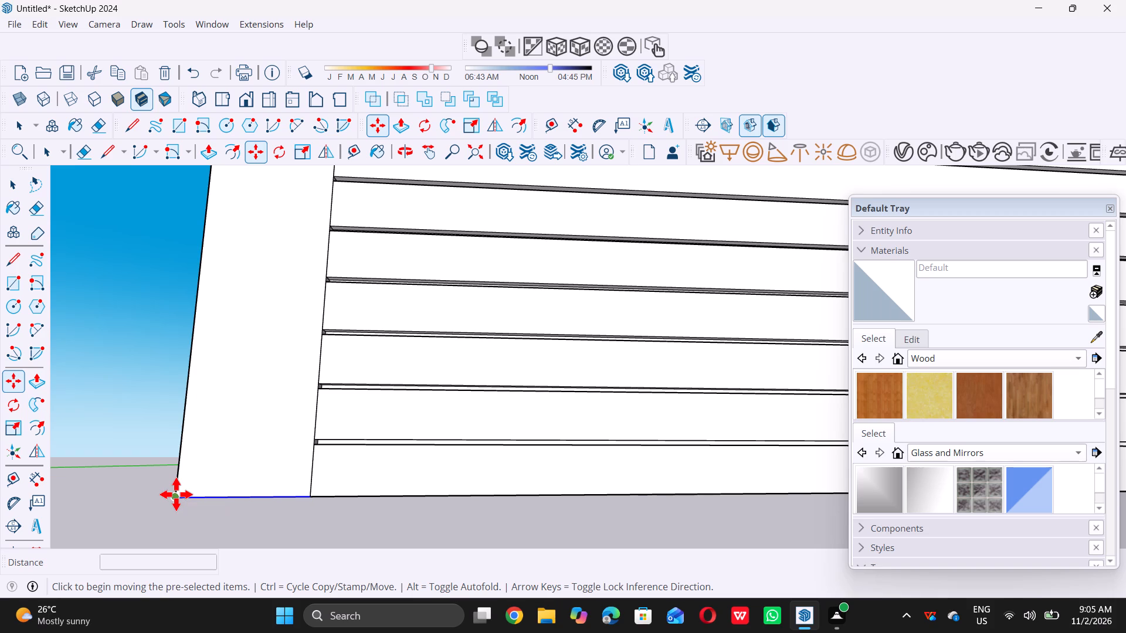
key(slash)
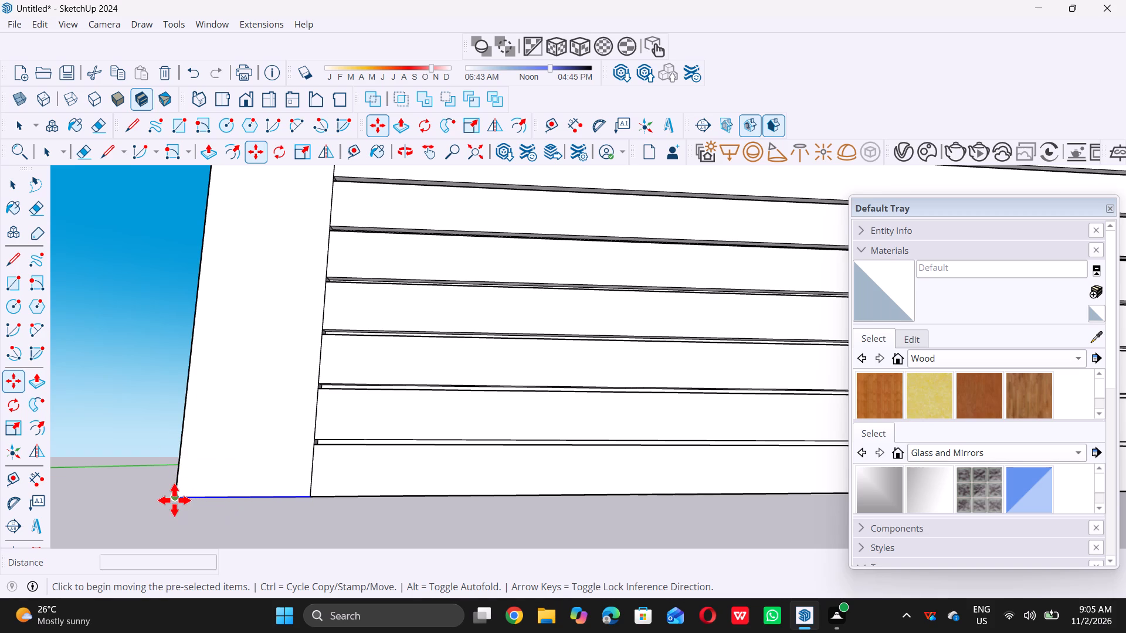
Copy the left column's base edge up 9' to its top edge, dividing the height into four equal spaces with intermediate copies.
double_click(173, 500)
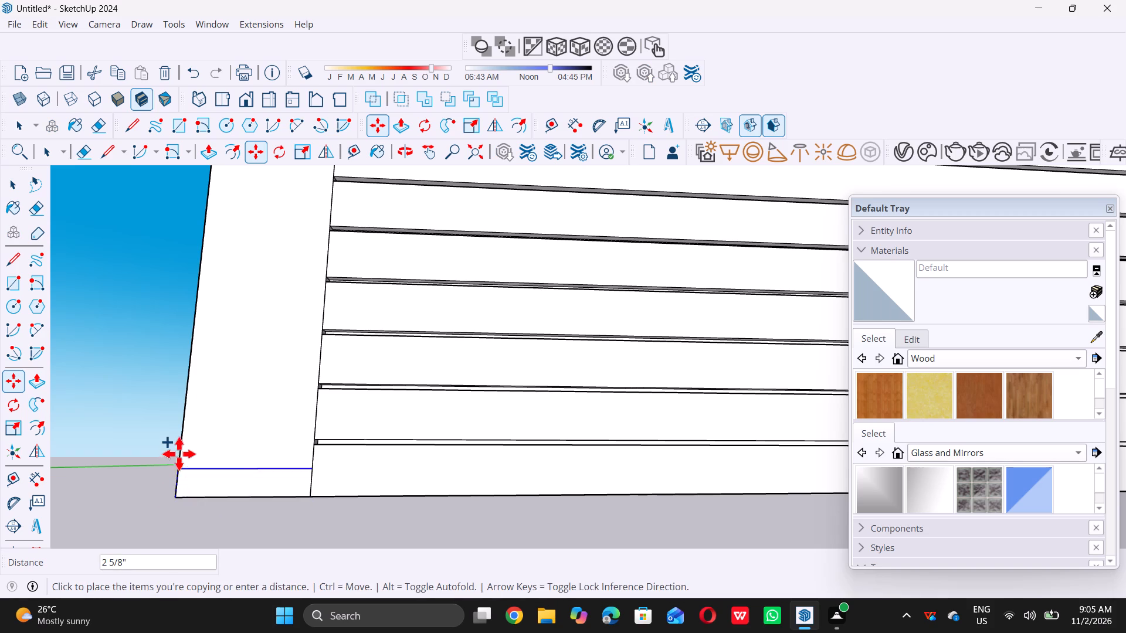
scroll(179, 451, down, 20)
scroll(179, 451, down, 1)
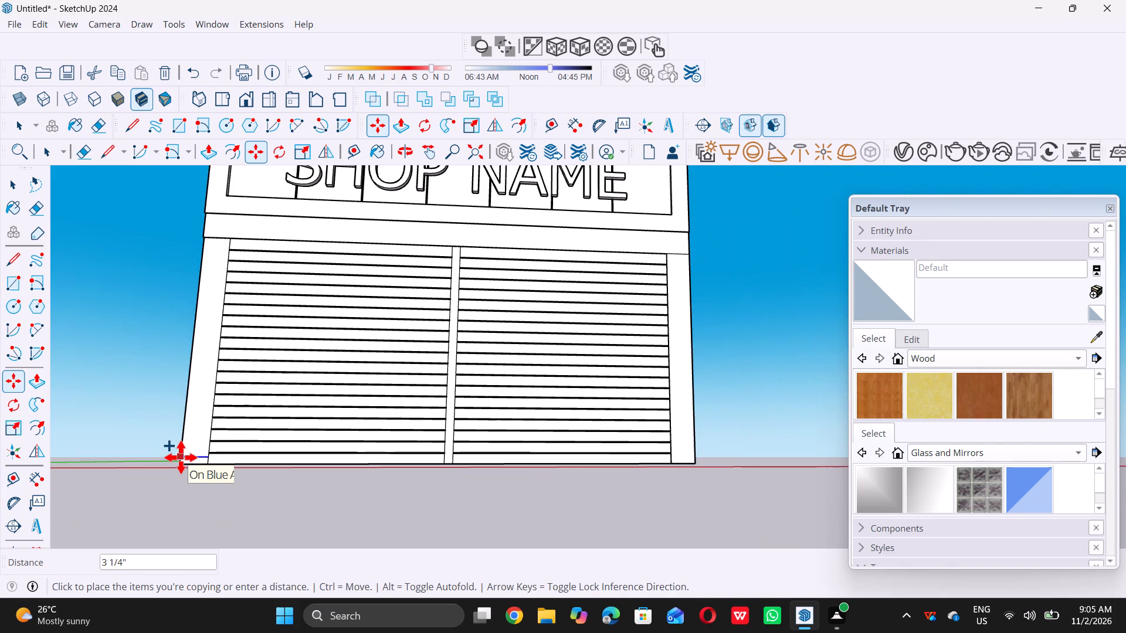
scroll(200, 252, up, 3)
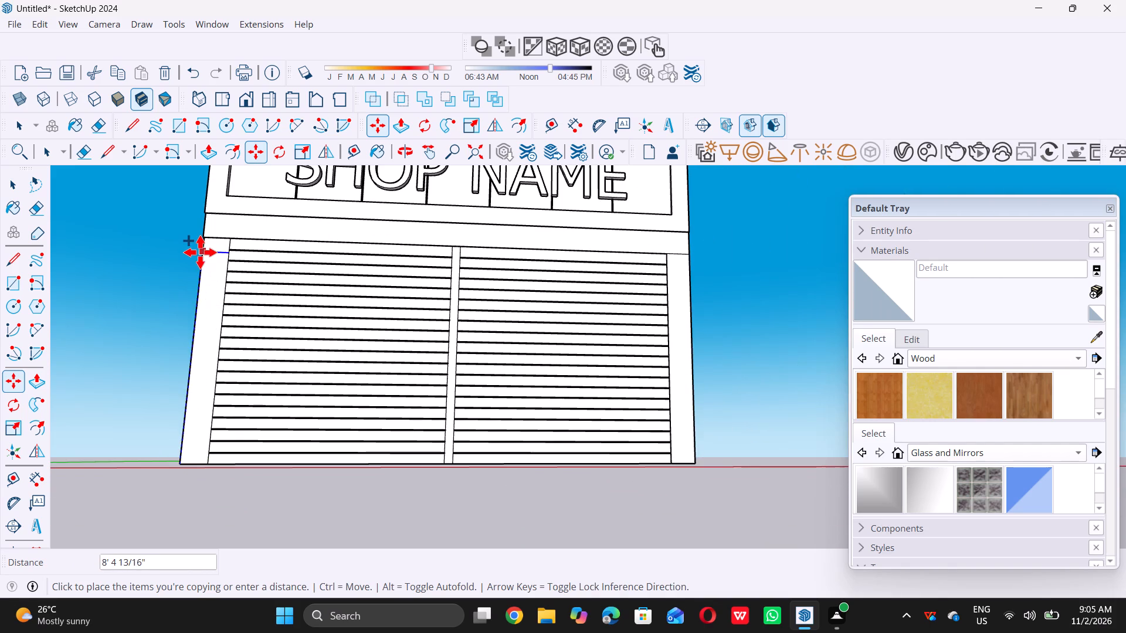
scroll(200, 252, up, 18)
scroll(211, 193, up, 9)
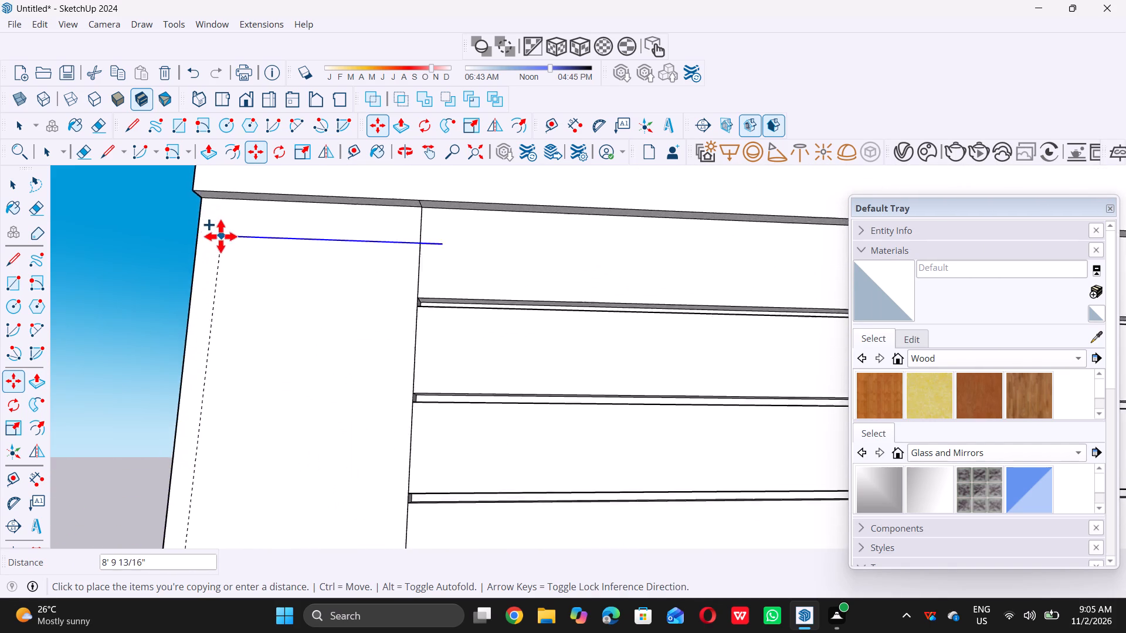
scroll(221, 236, up, 9)
scroll(192, 194, down, 10)
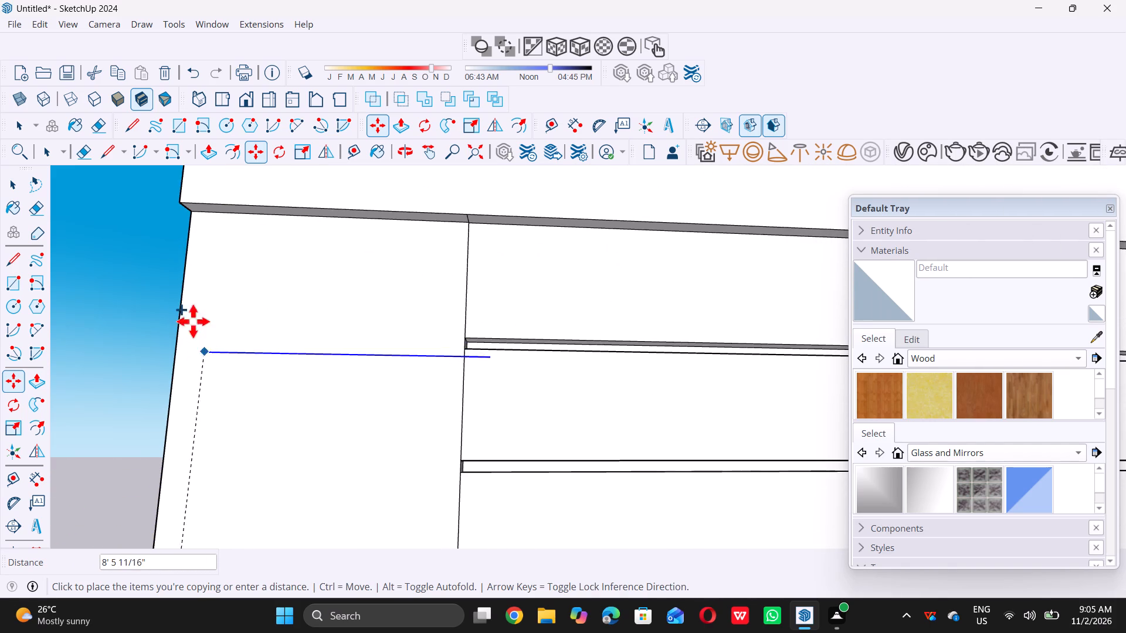
scroll(182, 250, up, 5)
scroll(173, 260, down, 4)
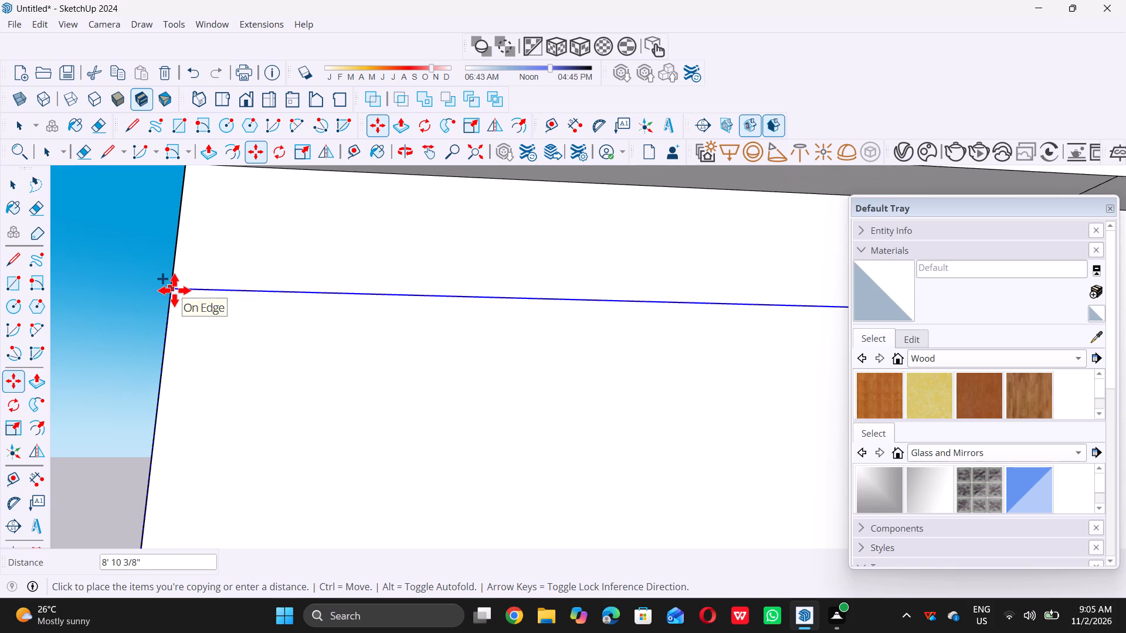
scroll(175, 292, down, 2)
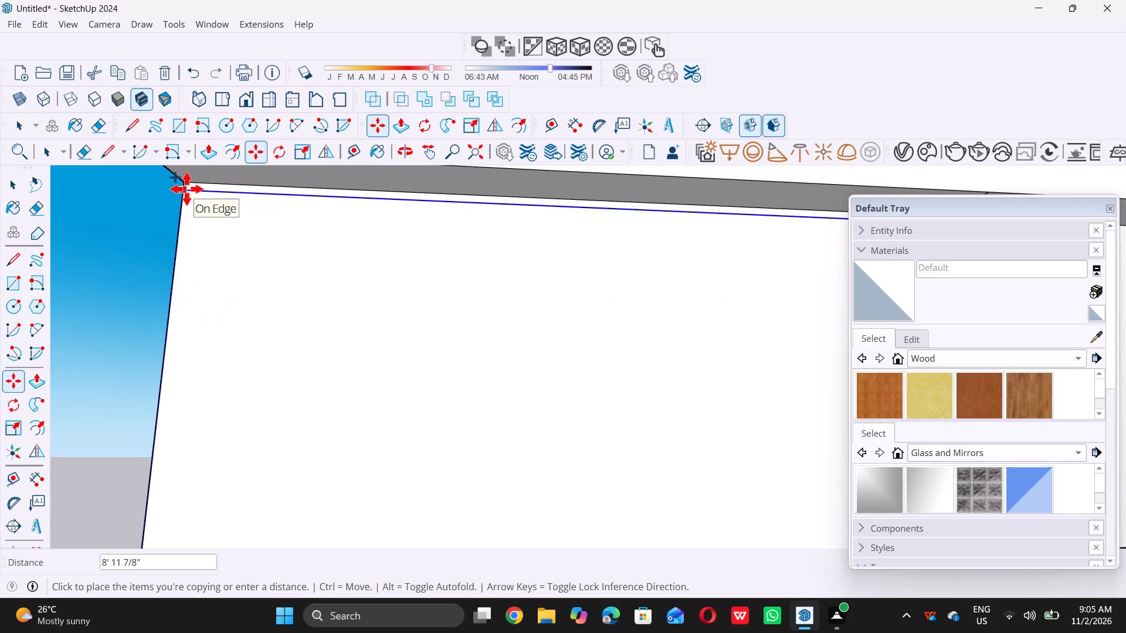
double_click(186, 187)
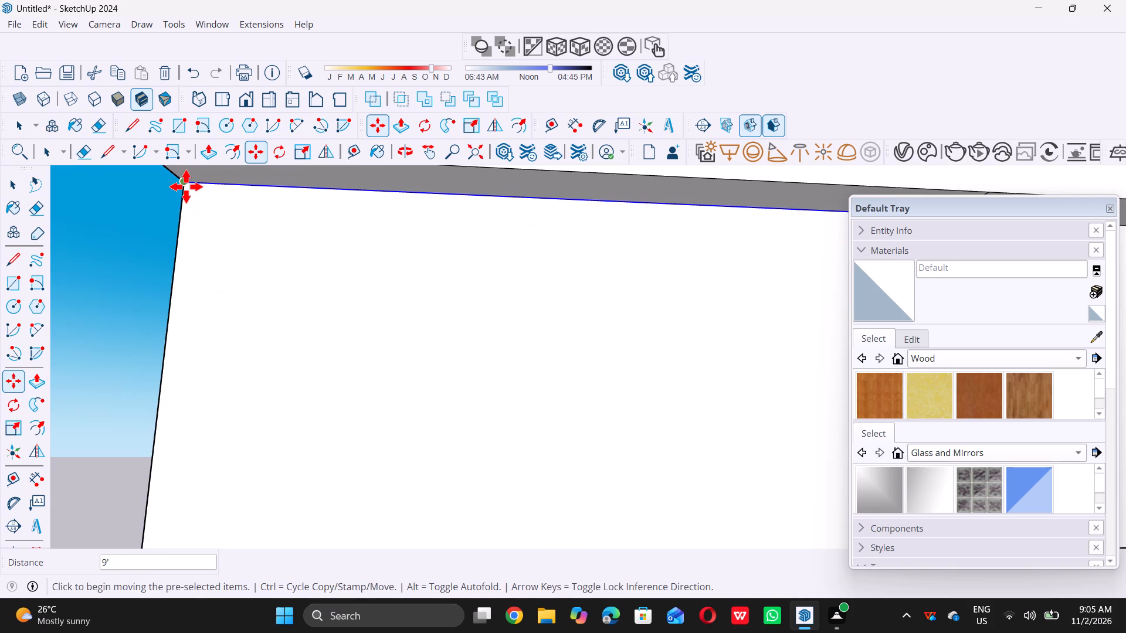
key(slash)
key(4)
key(Return)
key(space)
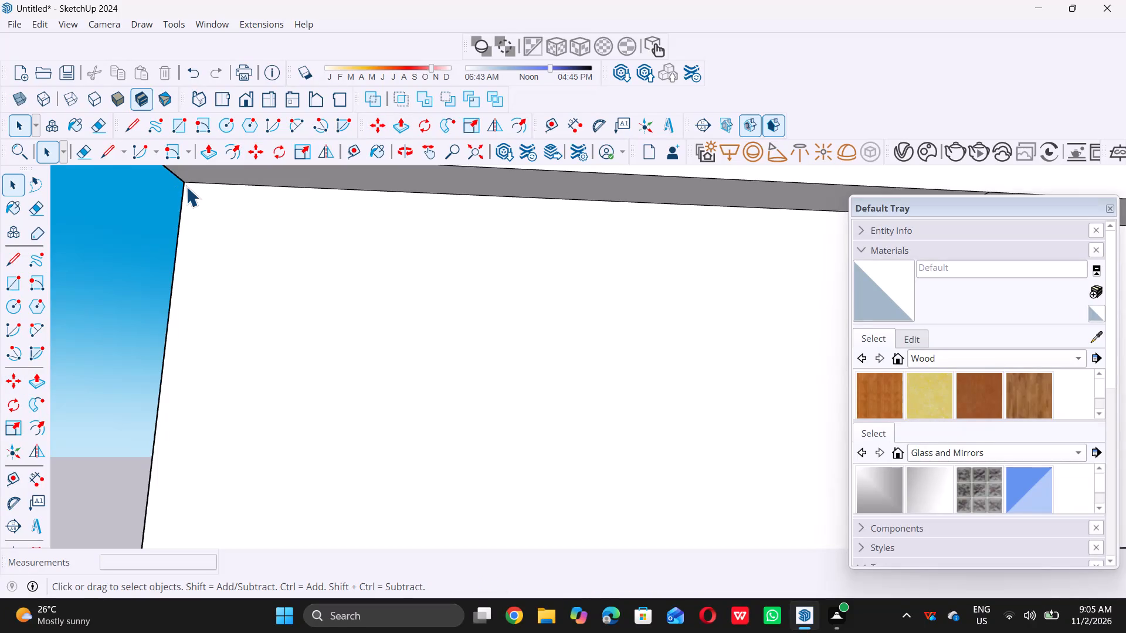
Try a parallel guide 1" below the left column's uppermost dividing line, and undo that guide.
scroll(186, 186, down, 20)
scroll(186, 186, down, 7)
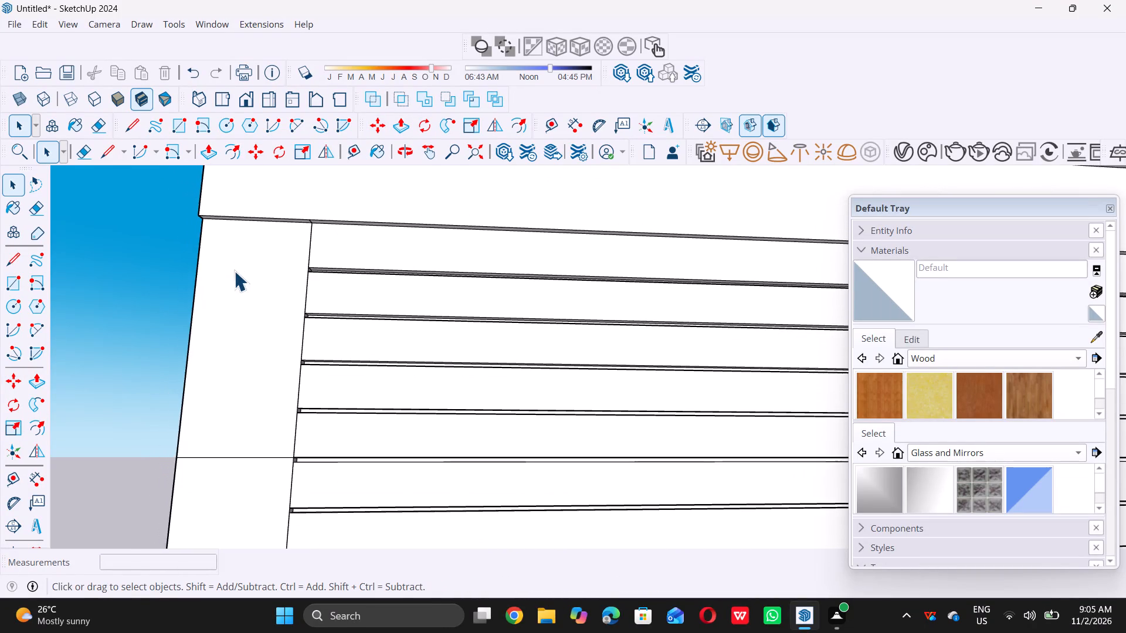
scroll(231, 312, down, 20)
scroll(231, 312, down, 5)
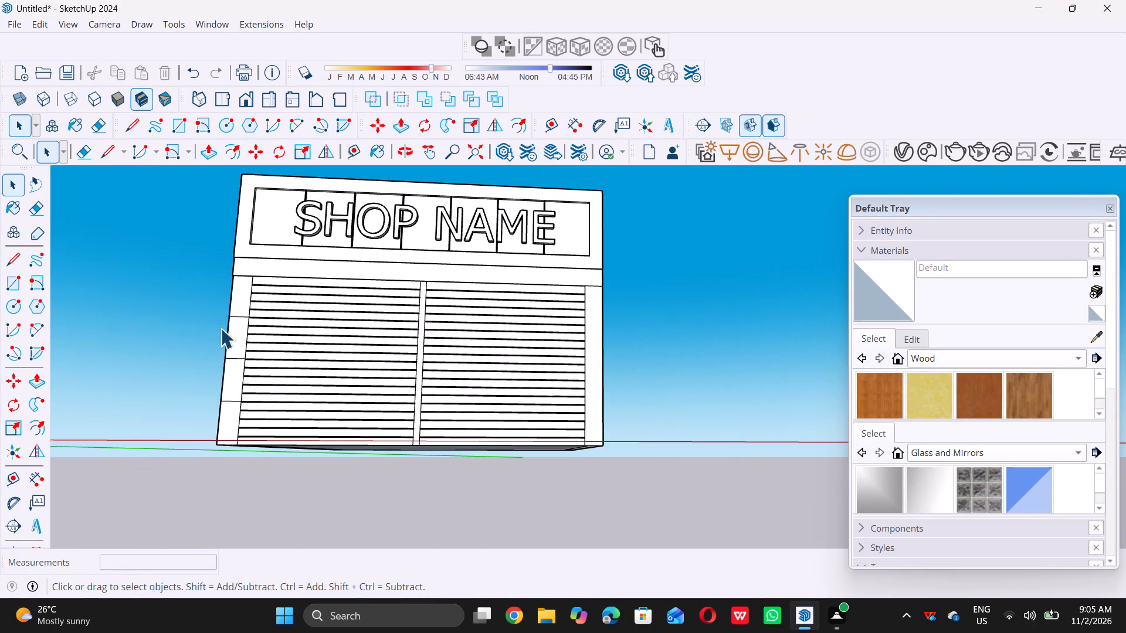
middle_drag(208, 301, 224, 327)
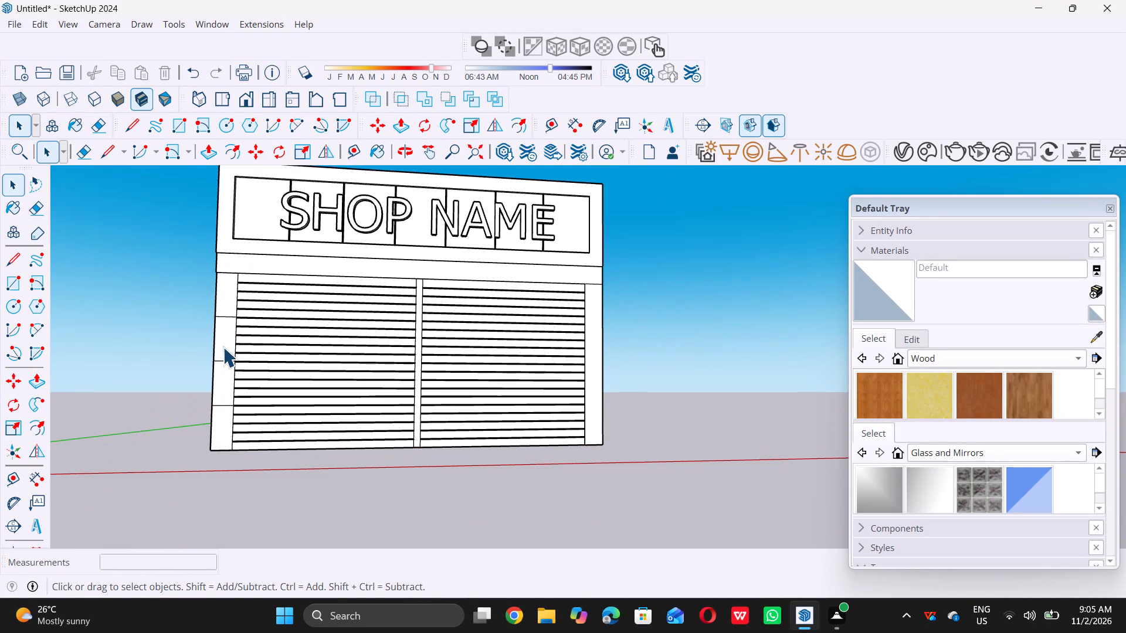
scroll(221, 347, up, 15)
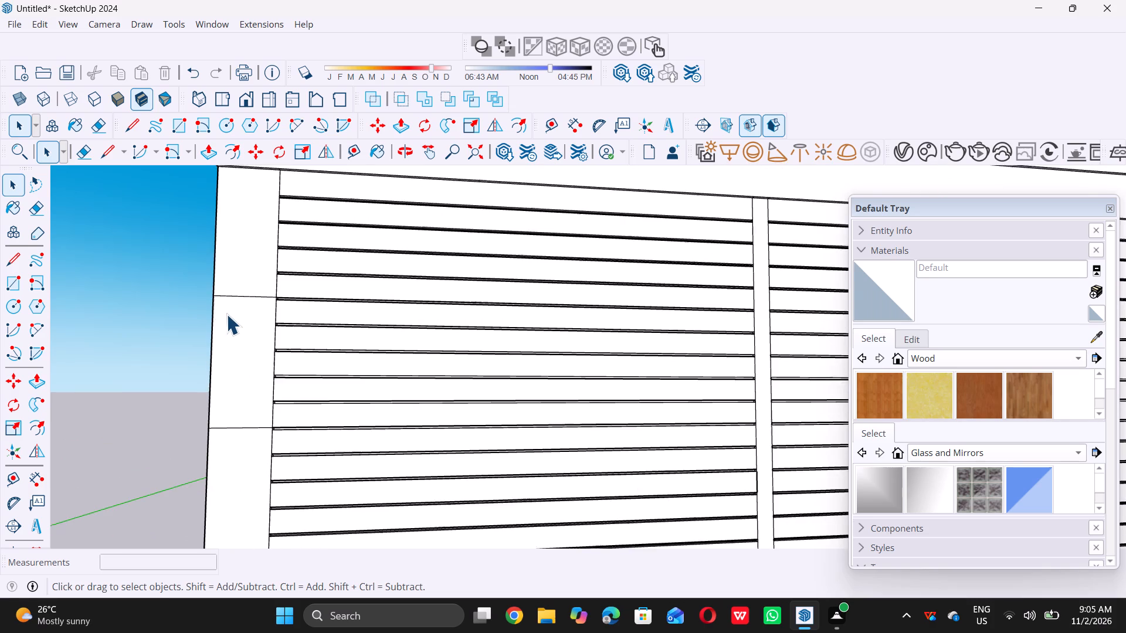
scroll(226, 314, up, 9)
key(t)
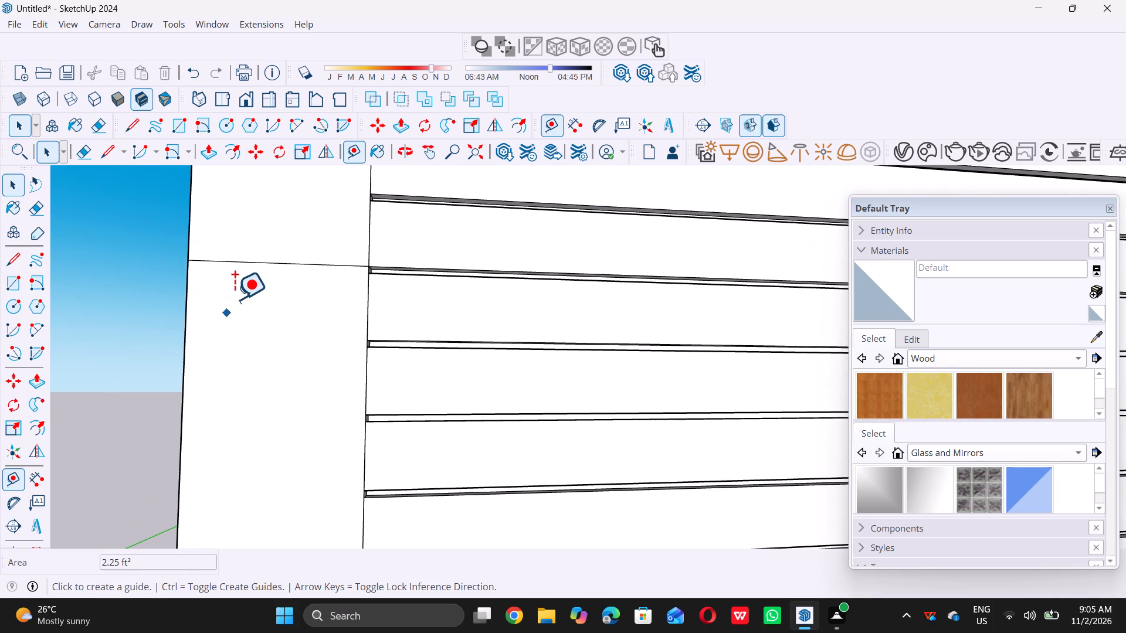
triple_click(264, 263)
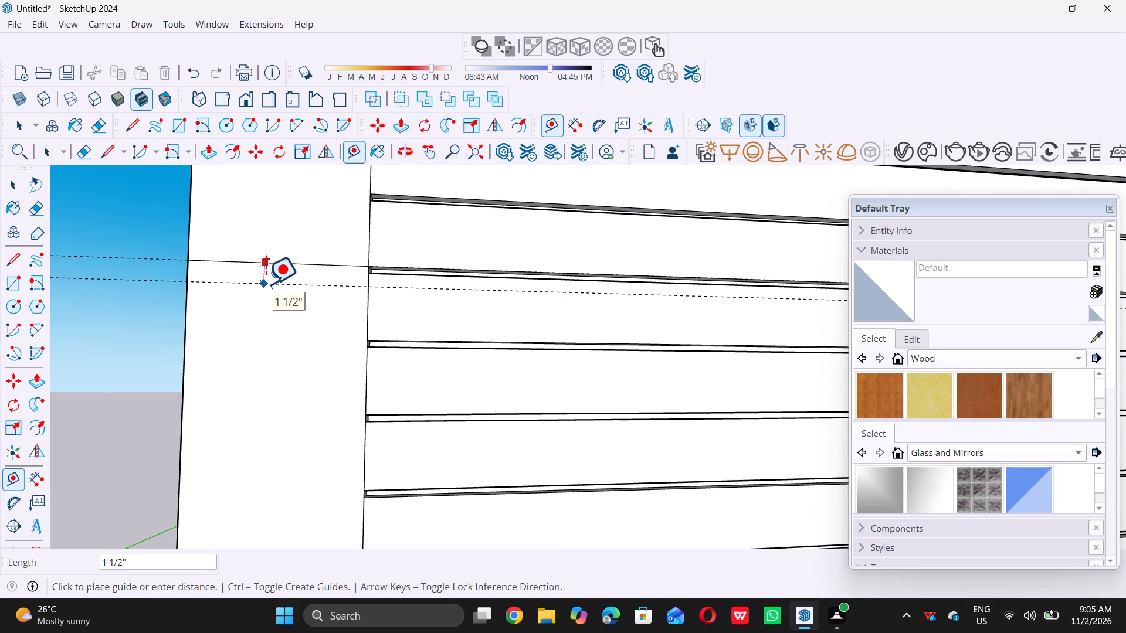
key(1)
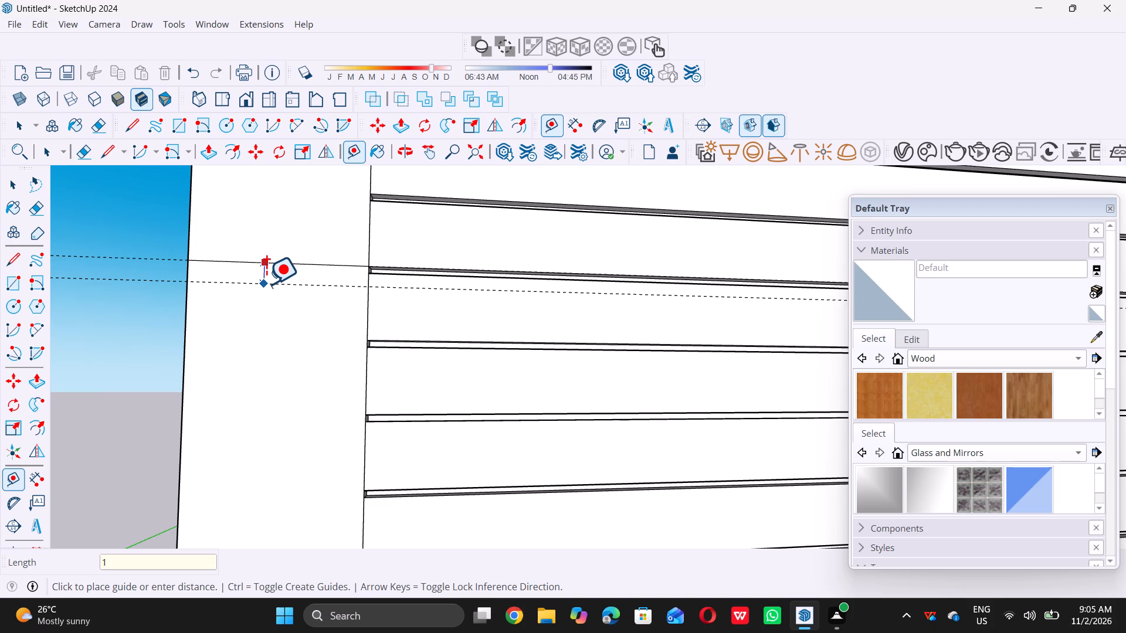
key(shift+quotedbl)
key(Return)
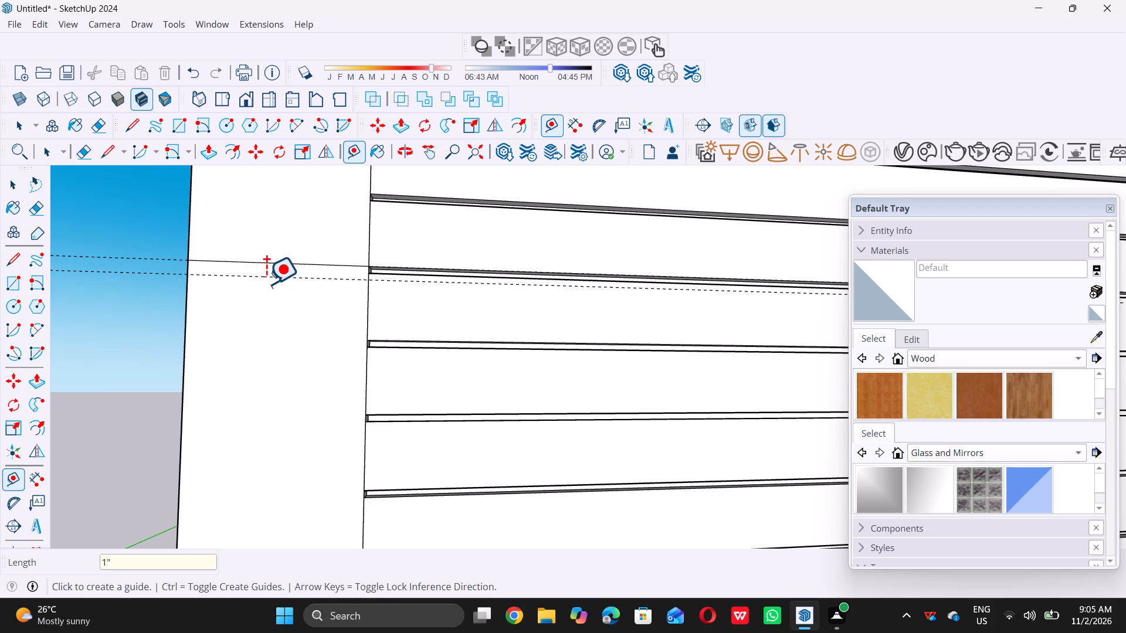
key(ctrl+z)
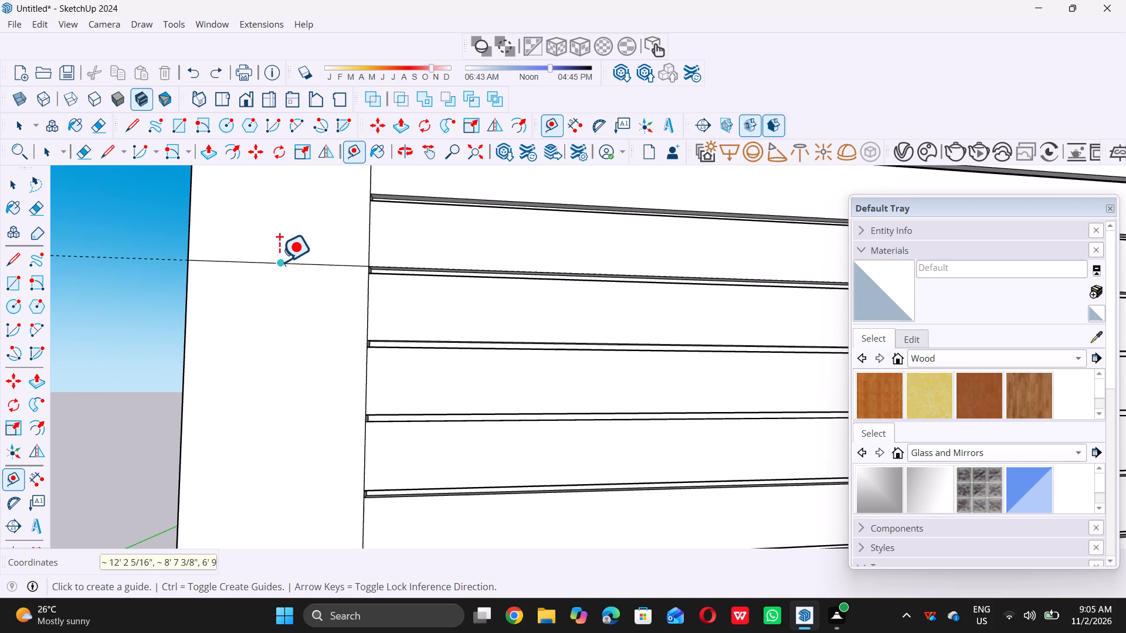
Place a parallel guide 0.5" below the left column's uppermost dividing line.
triple_click(279, 261)
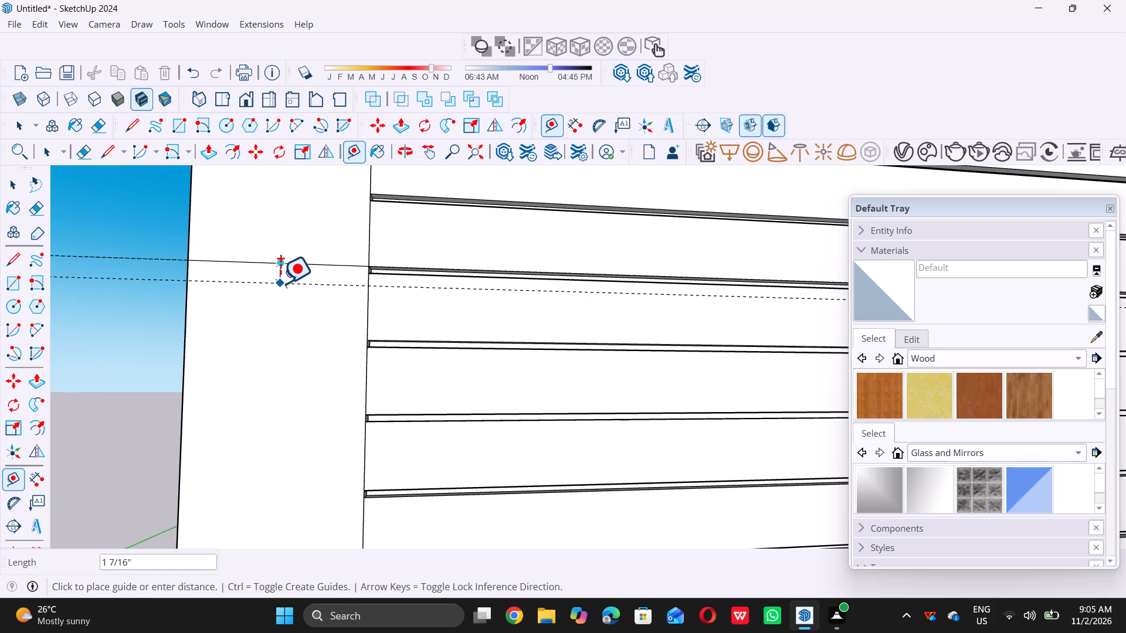
text(0.5)
key(shift+quotedbl)
key(Return)
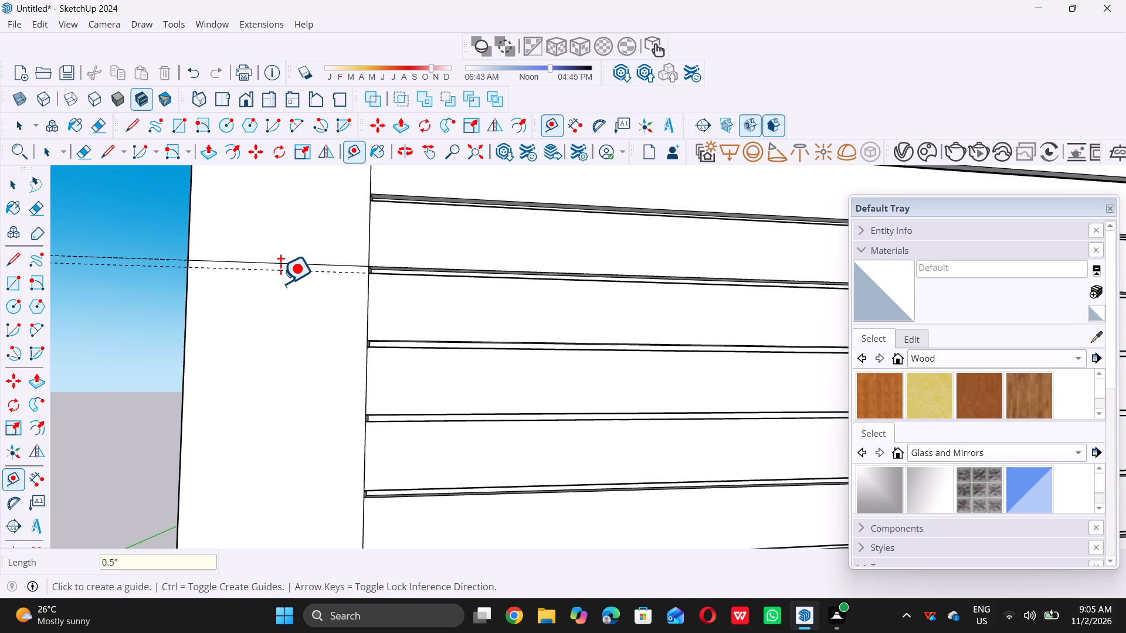
Place a parallel guide 0.5" below the left column's middle dividing line.
scroll(253, 288, down, 20)
scroll(253, 288, down, 4)
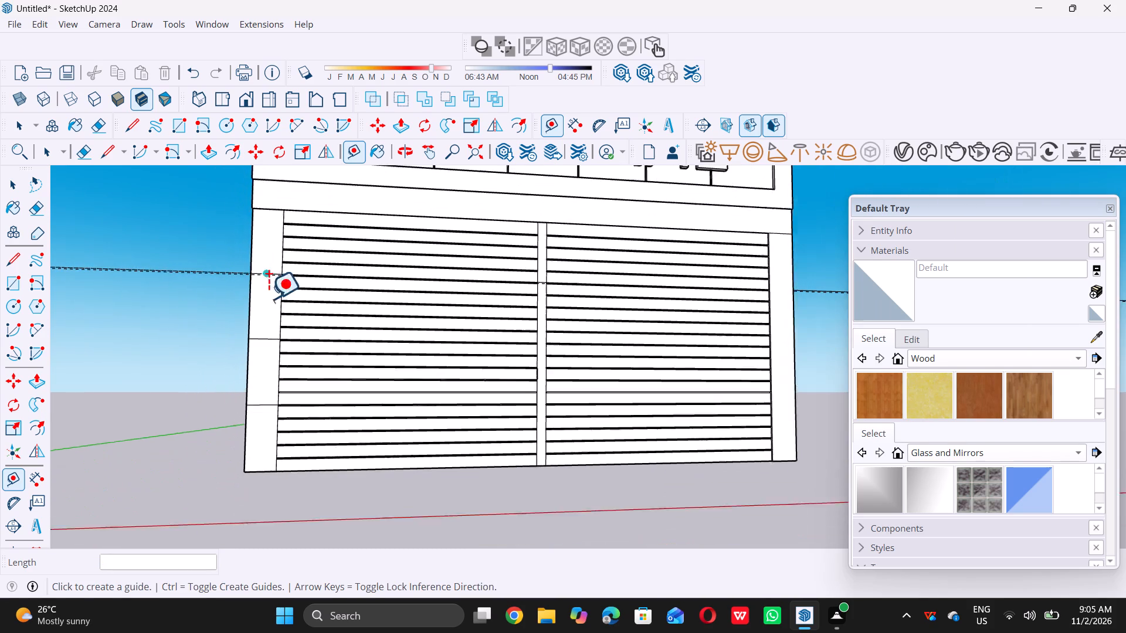
scroll(268, 364, up, 19)
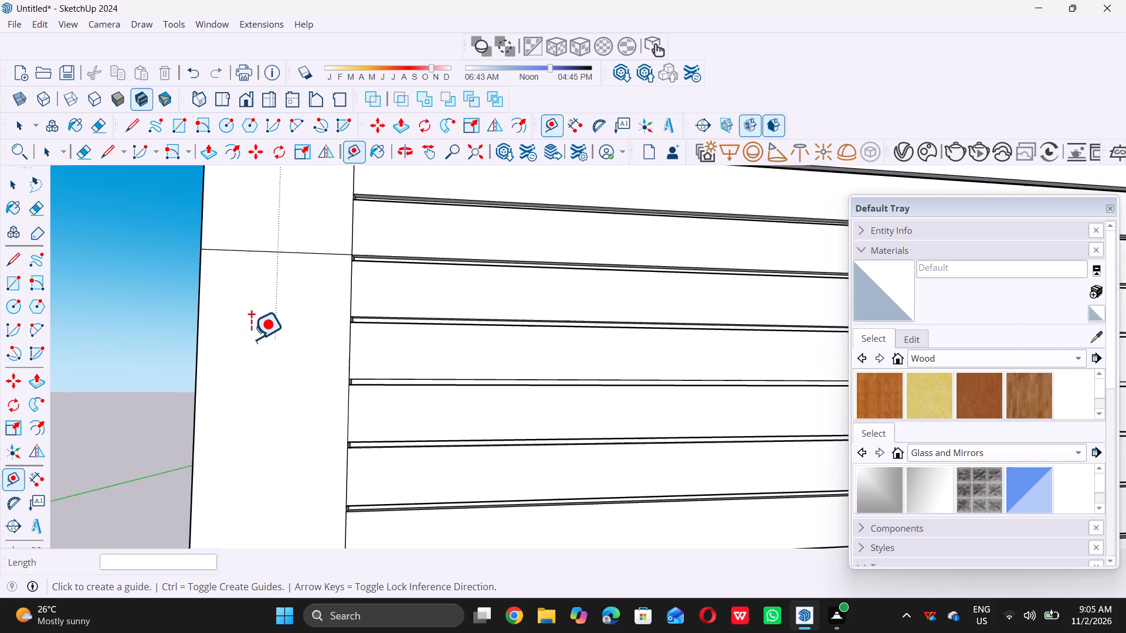
triple_click(293, 251)
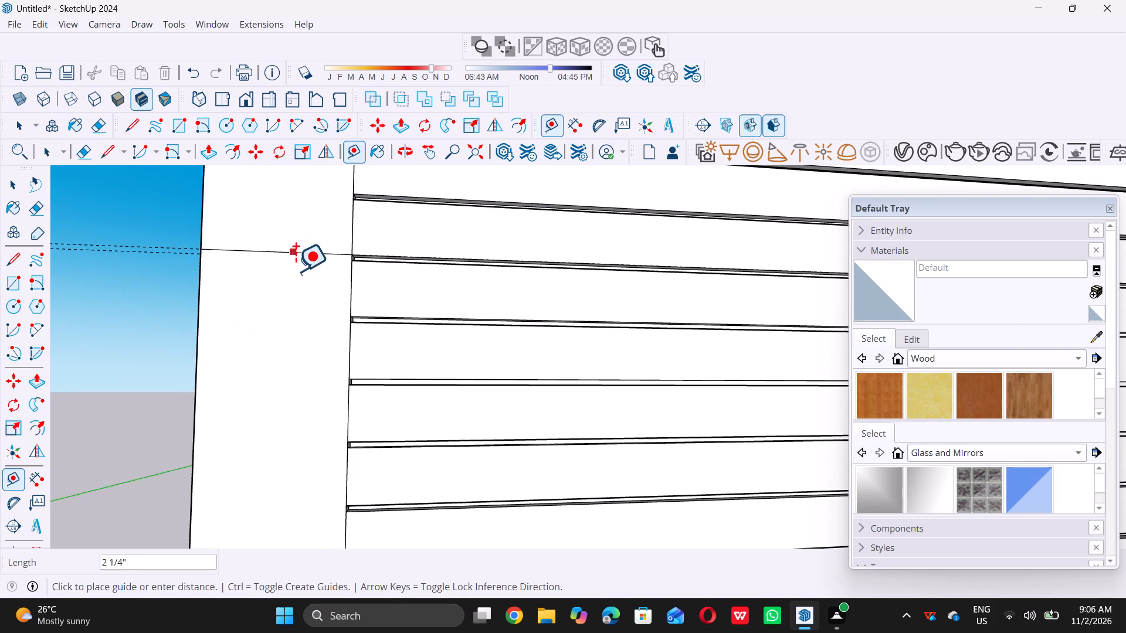
text(0.5)
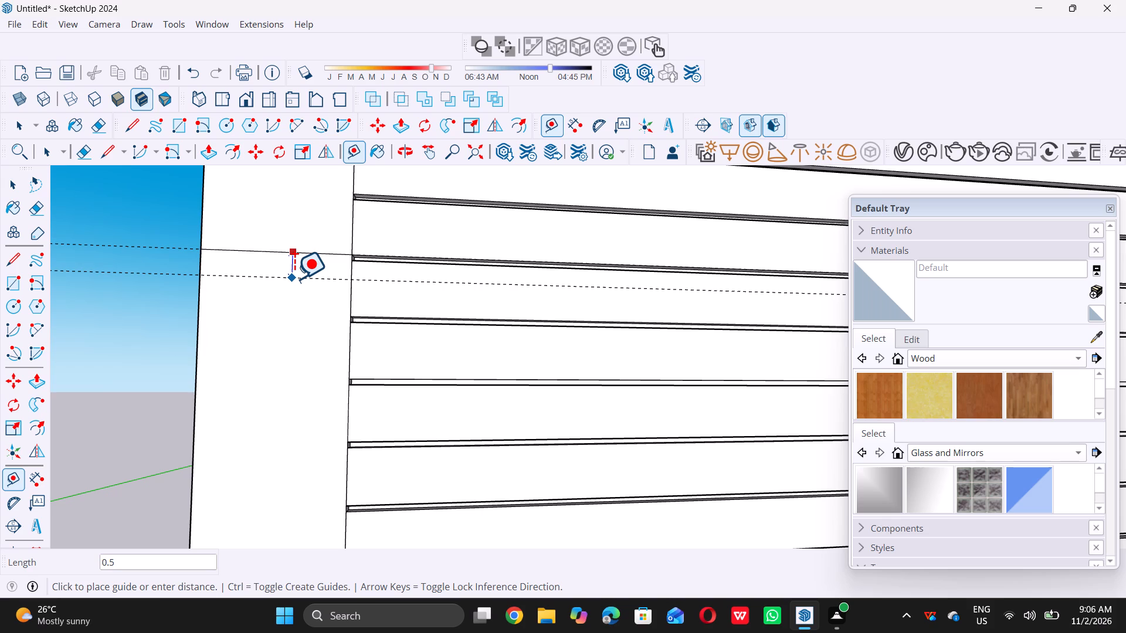
key(shift+quotedbl)
key(Return)
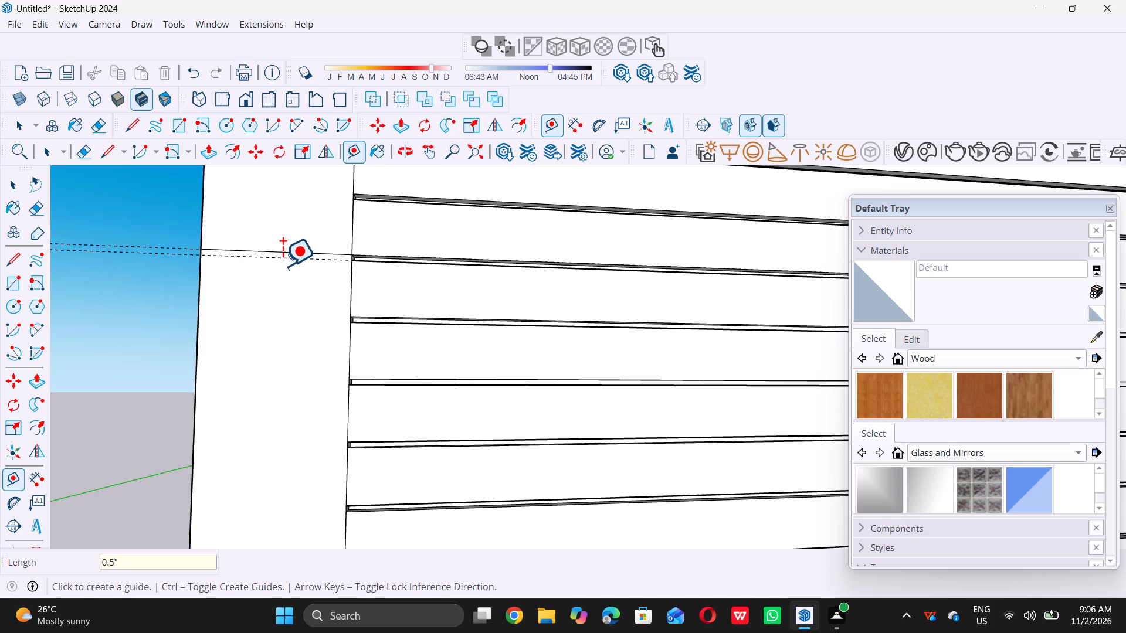
Place a parallel guide 0.5" below the left column's lowest dividing line, undoing any misplaced guides.
scroll(282, 266, down, 20)
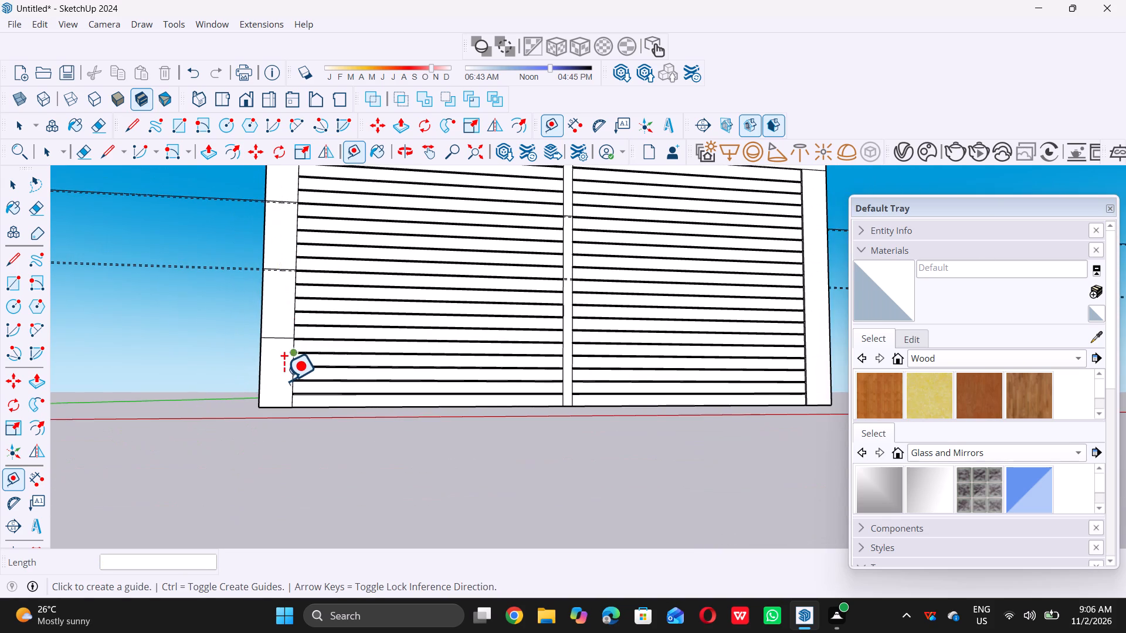
scroll(276, 376, up, 16)
scroll(273, 323, up, 3)
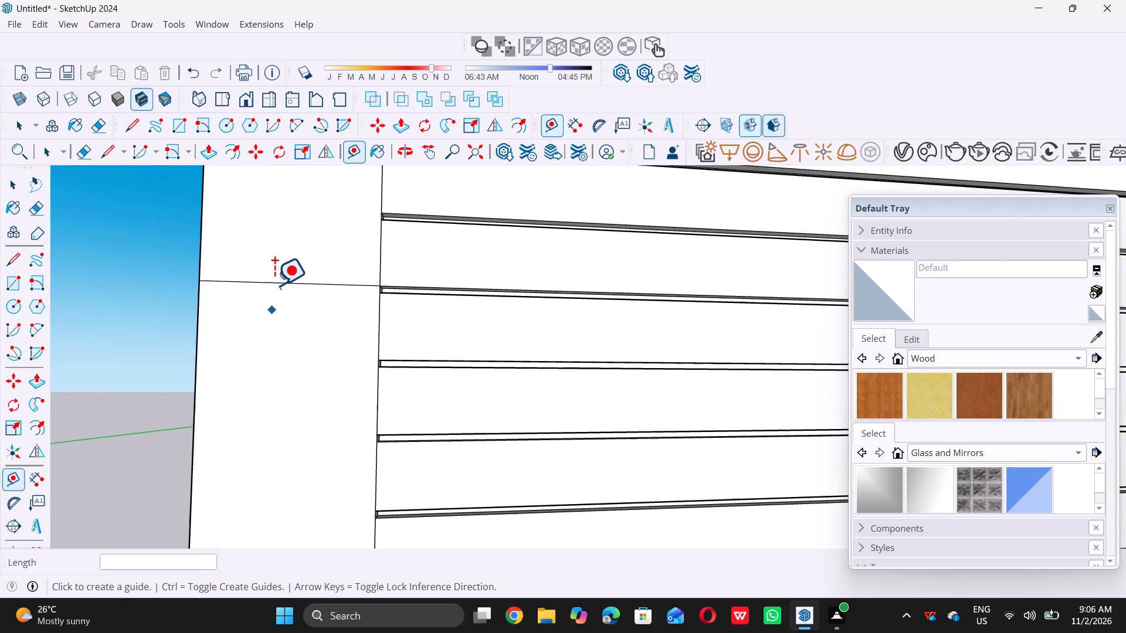
double_click(278, 282)
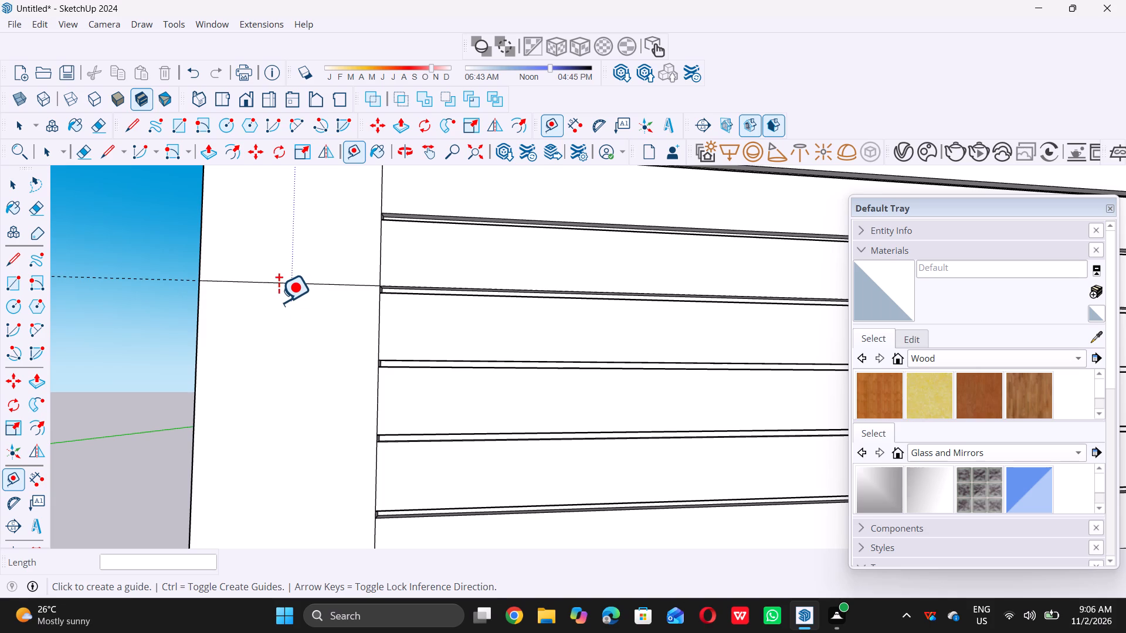
double_click(279, 283)
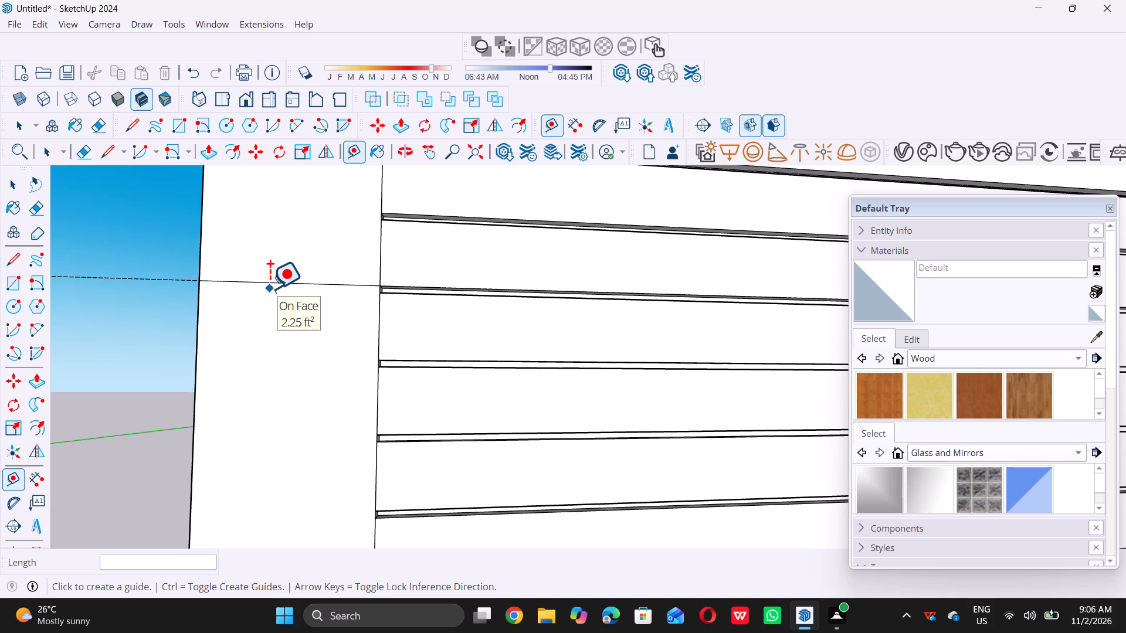
key(ctrl+z)
double_click(270, 285)
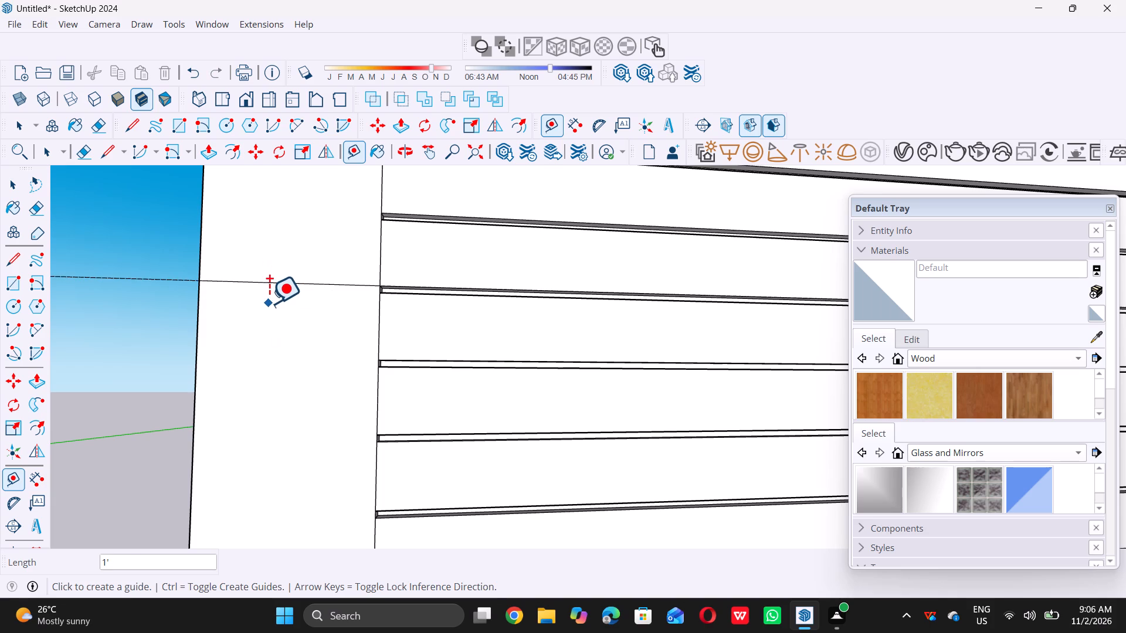
key(ctrl+z)
click(271, 285)
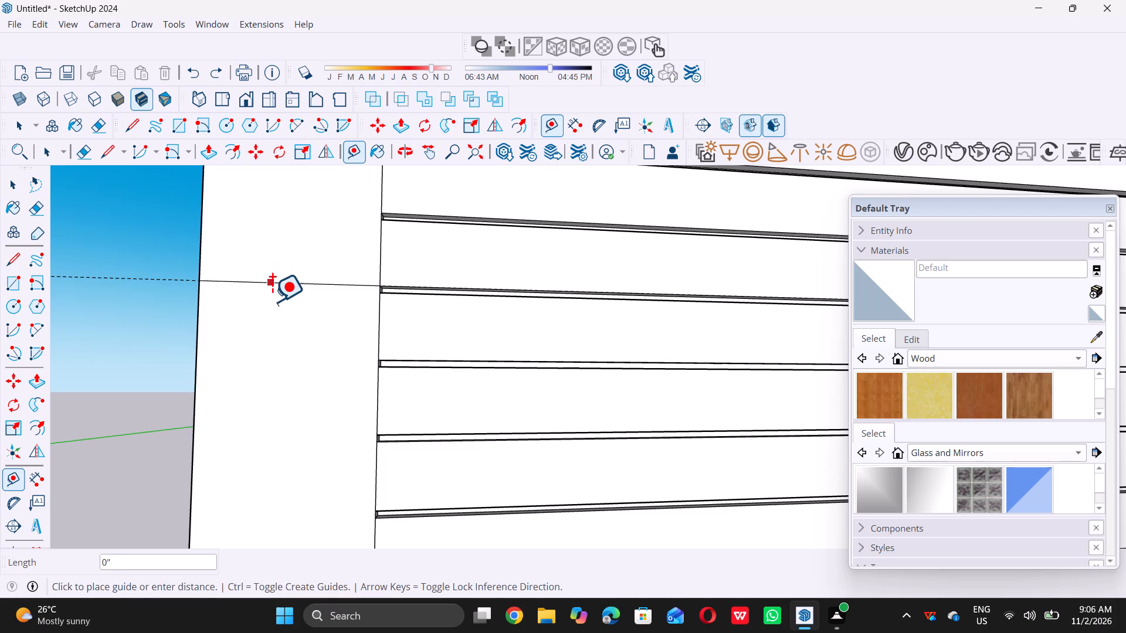
text(0.5")
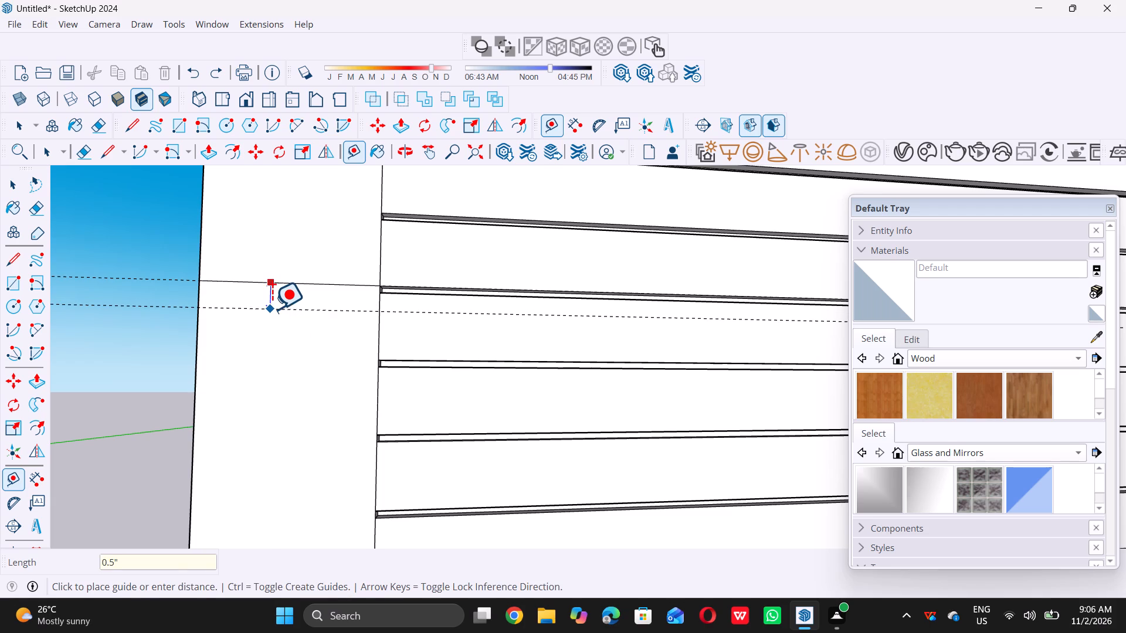
key(Return)
key(space)
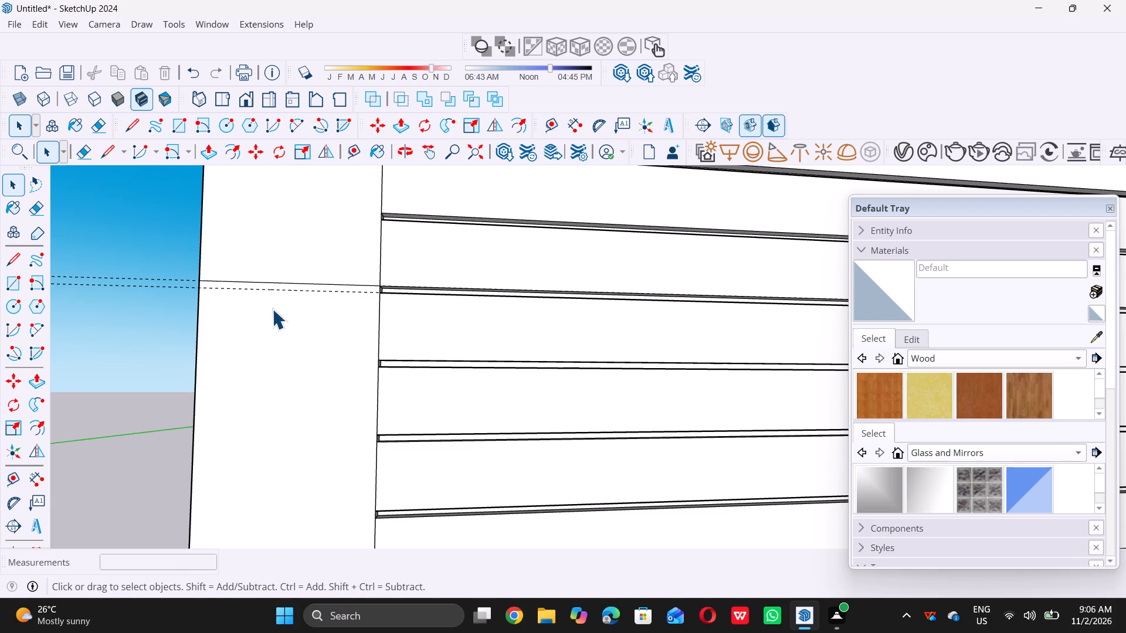
Draw a 1' by 1/2" rectangle across the left column between its lowest dividing line and the guide below.
key(r)
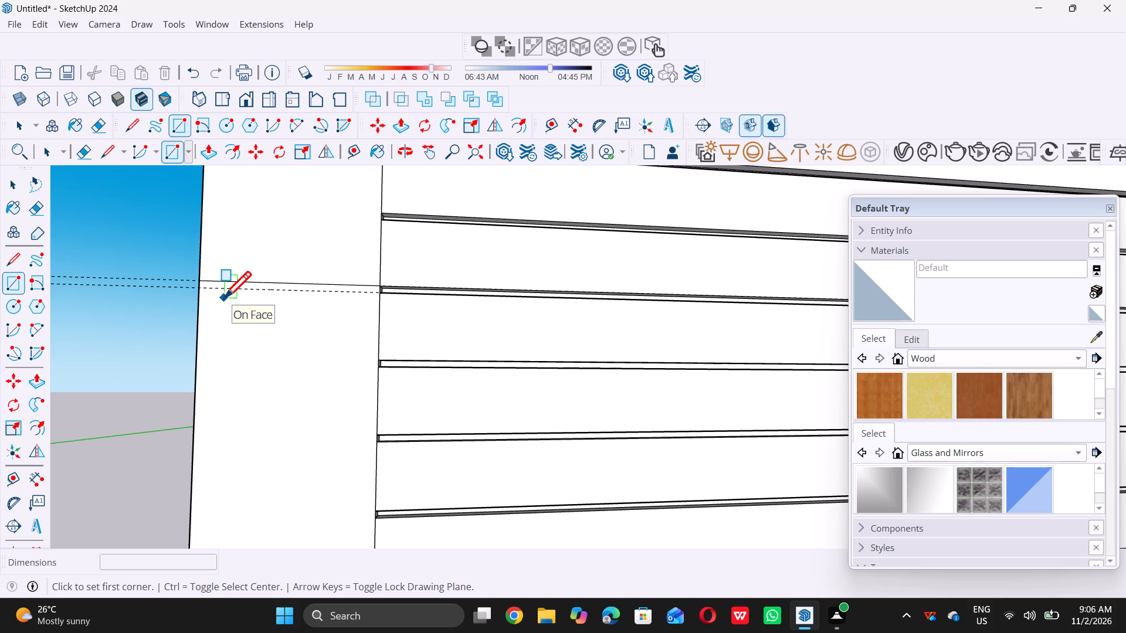
scroll(325, 280, up, 7)
scroll(195, 311, down, 3)
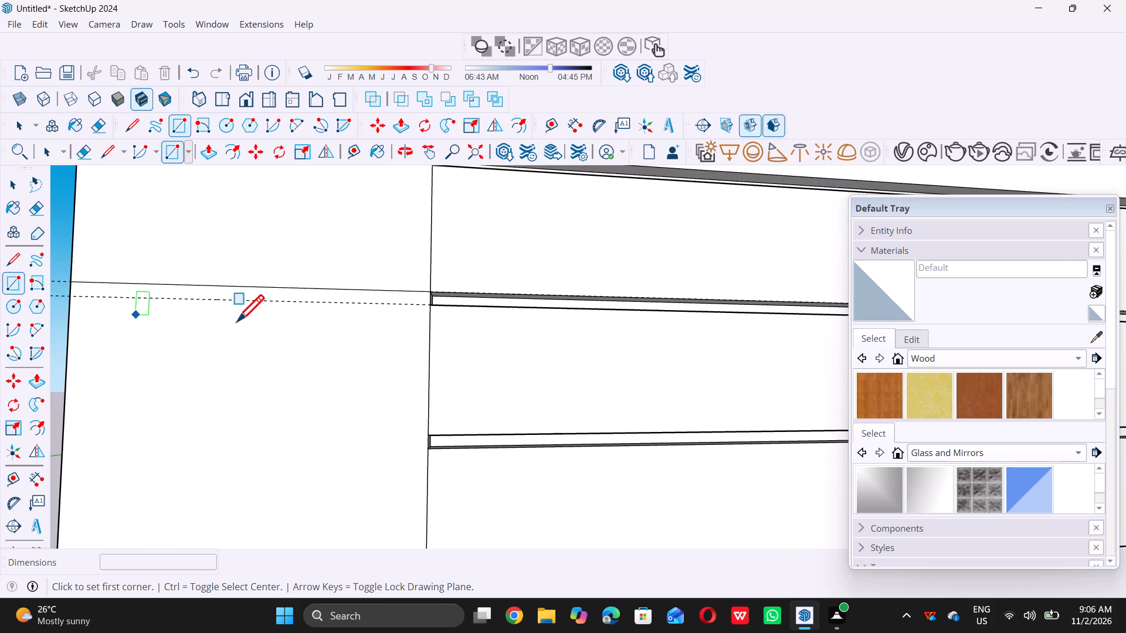
scroll(237, 321, down, 2)
scroll(118, 301, up, 8)
scroll(124, 302, down, 5)
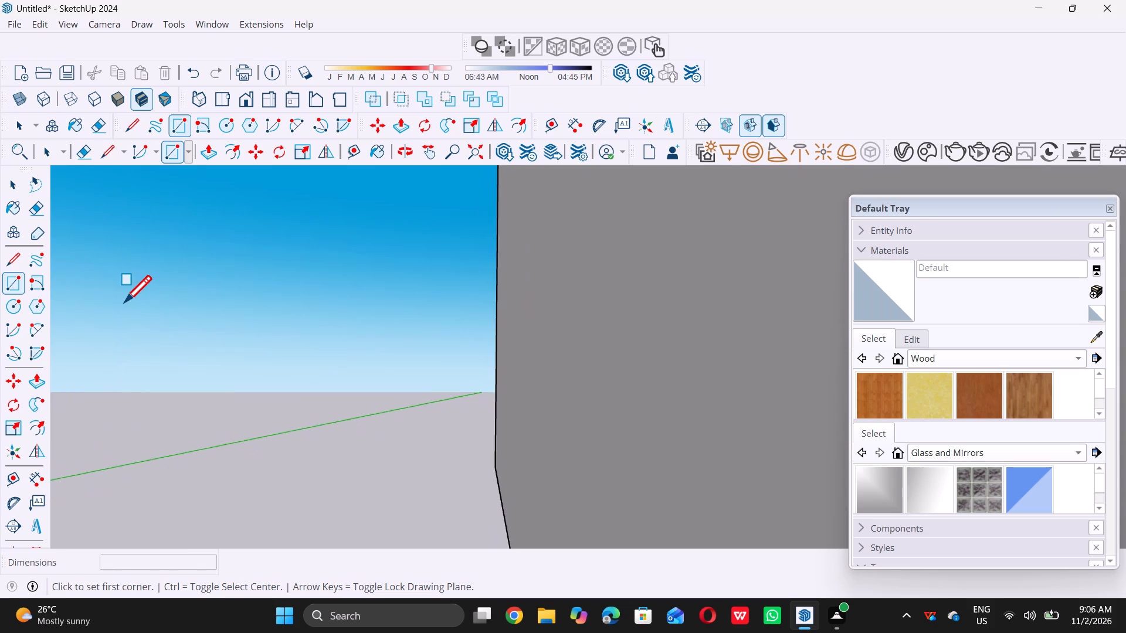
scroll(124, 302, down, 3)
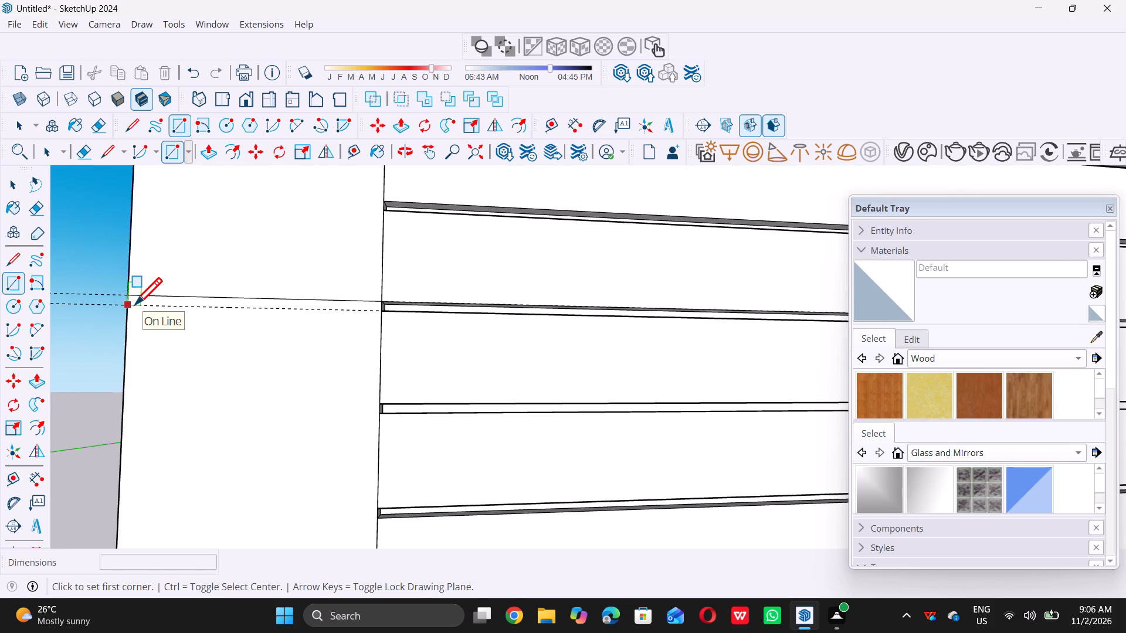
double_click(135, 304)
scroll(382, 312, up, 5)
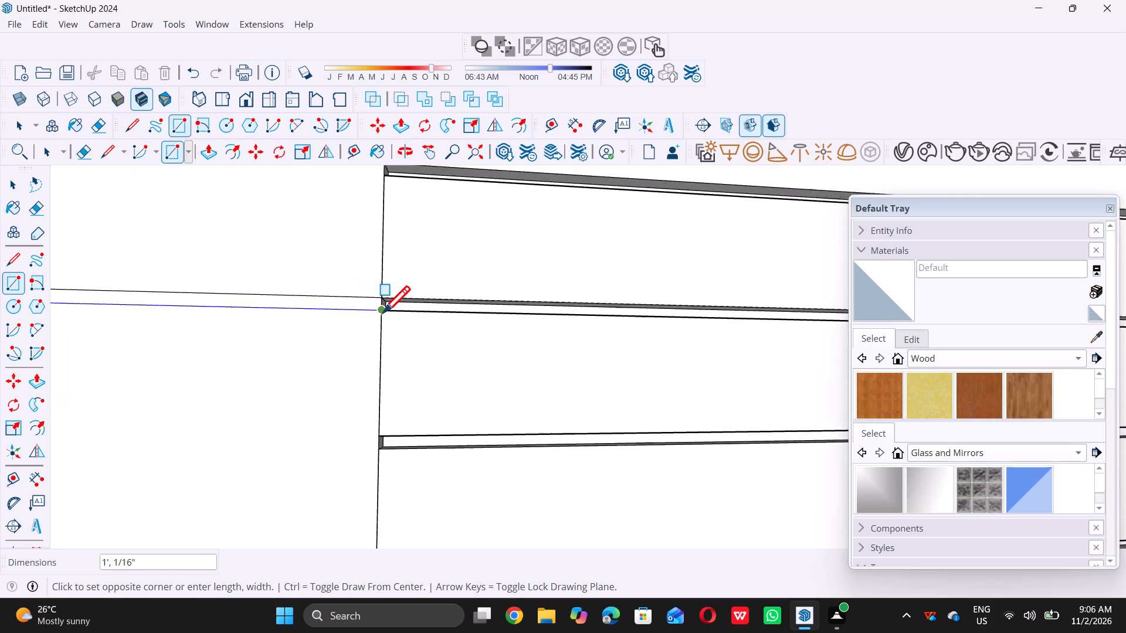
scroll(379, 301, up, 11)
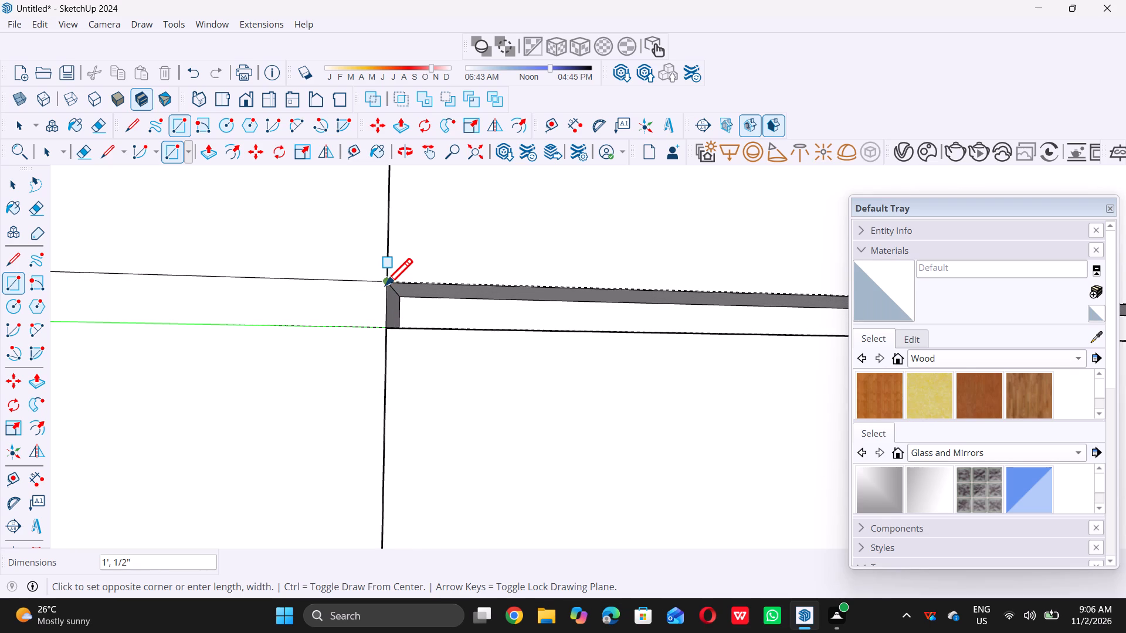
double_click(385, 285)
Draw a 1' by 1/2" rectangle across the left column between its middle dividing line and the guide below.
scroll(390, 339, down, 16)
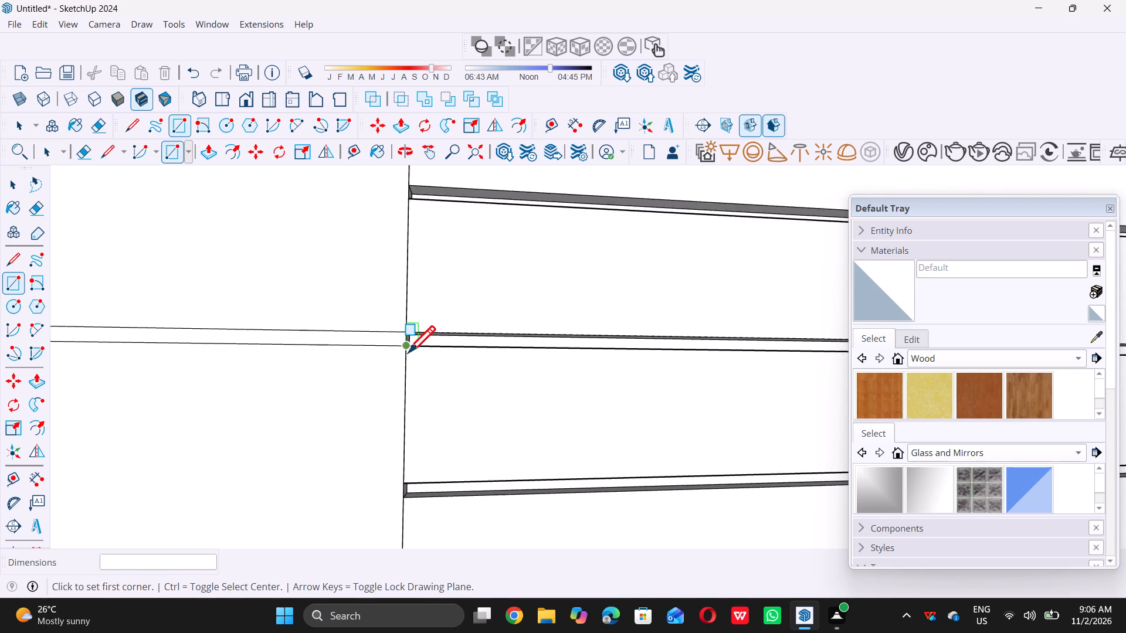
scroll(408, 352, down, 20)
scroll(408, 352, down, 6)
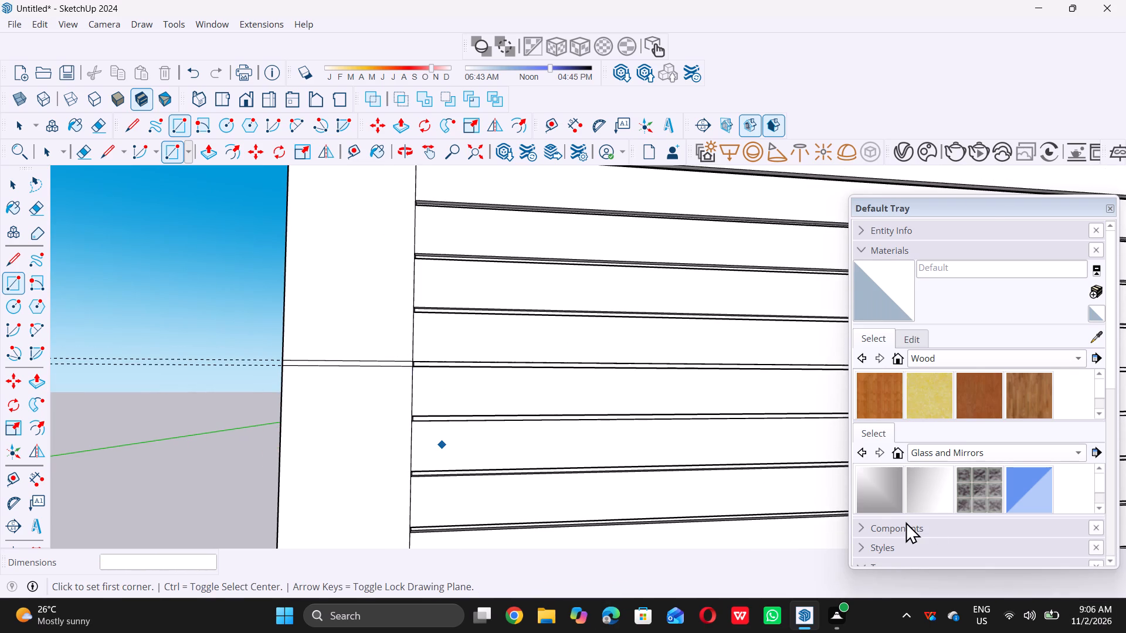
scroll(499, 472, down, 6)
scroll(456, 324, down, 6)
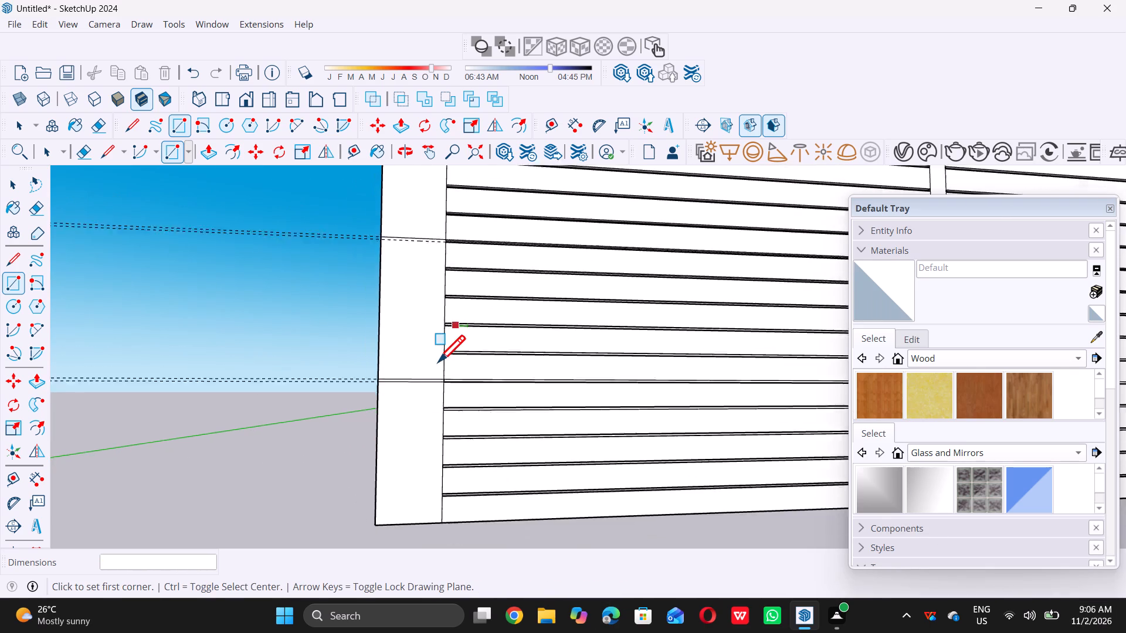
scroll(438, 362, down, 4)
scroll(445, 267, up, 12)
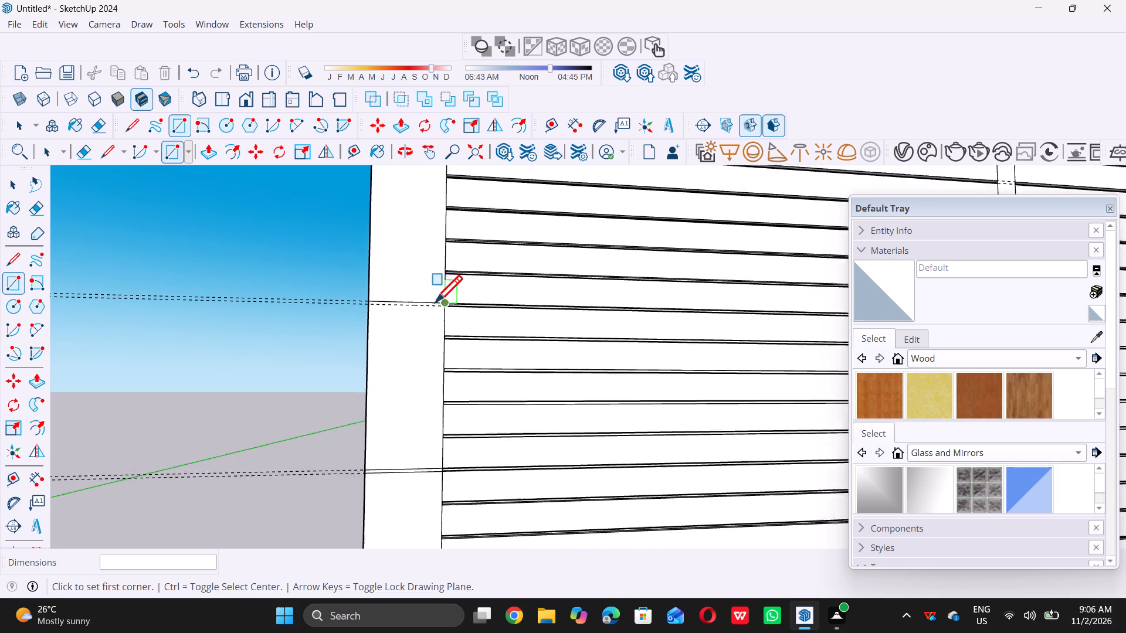
scroll(438, 298, up, 11)
scroll(451, 308, up, 11)
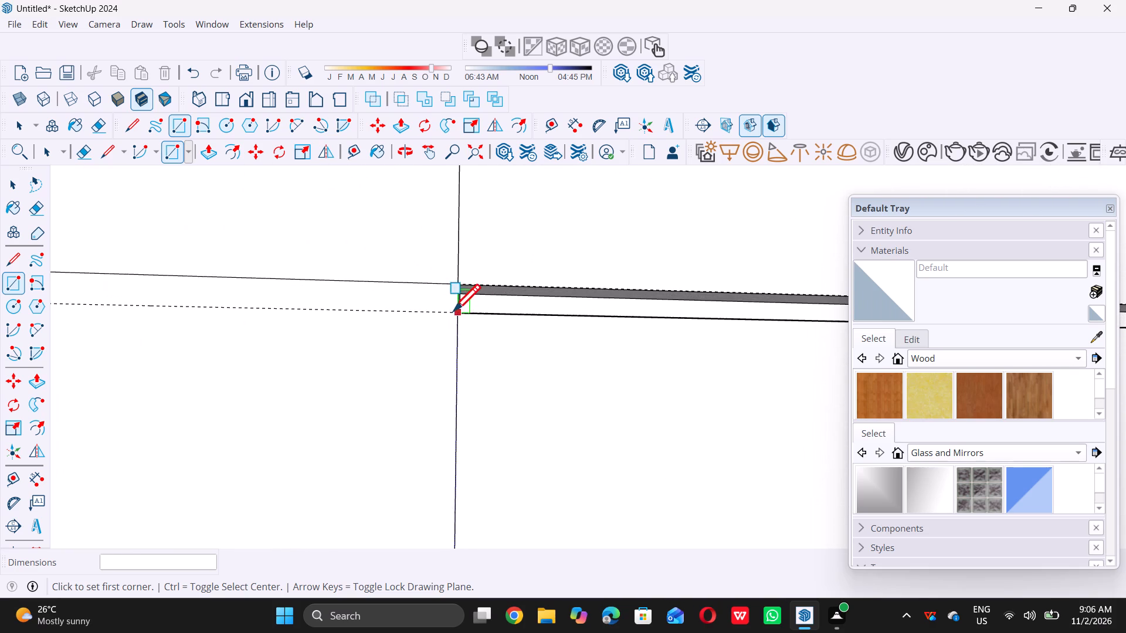
scroll(453, 311, up, 20)
scroll(453, 311, up, 7)
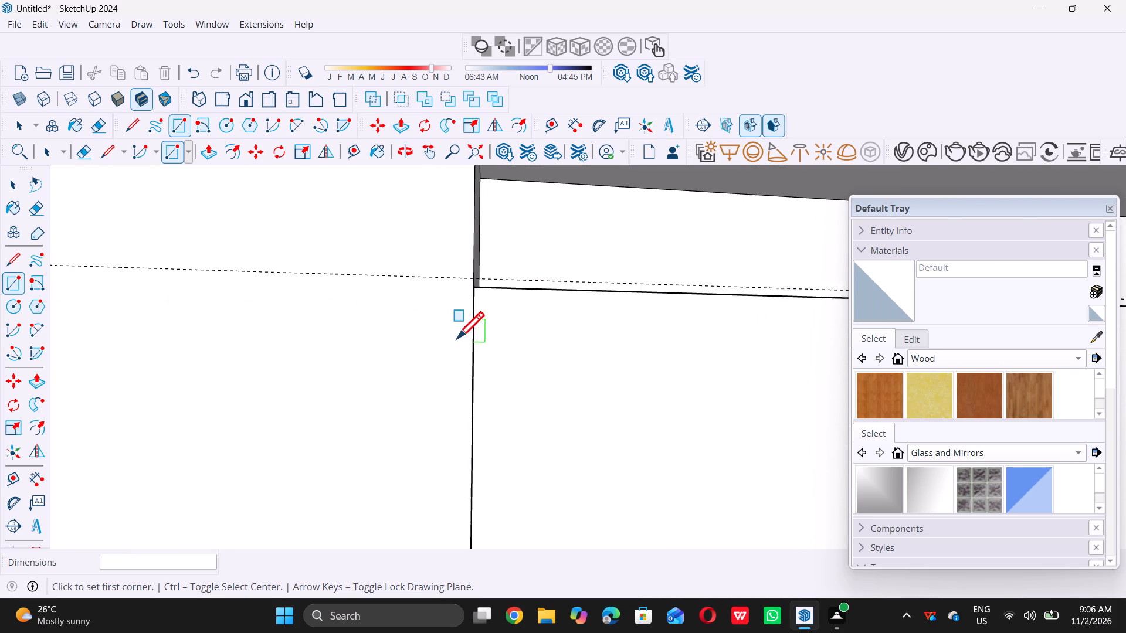
scroll(403, 307, down, 5)
middle_drag(436, 303, 436, 303)
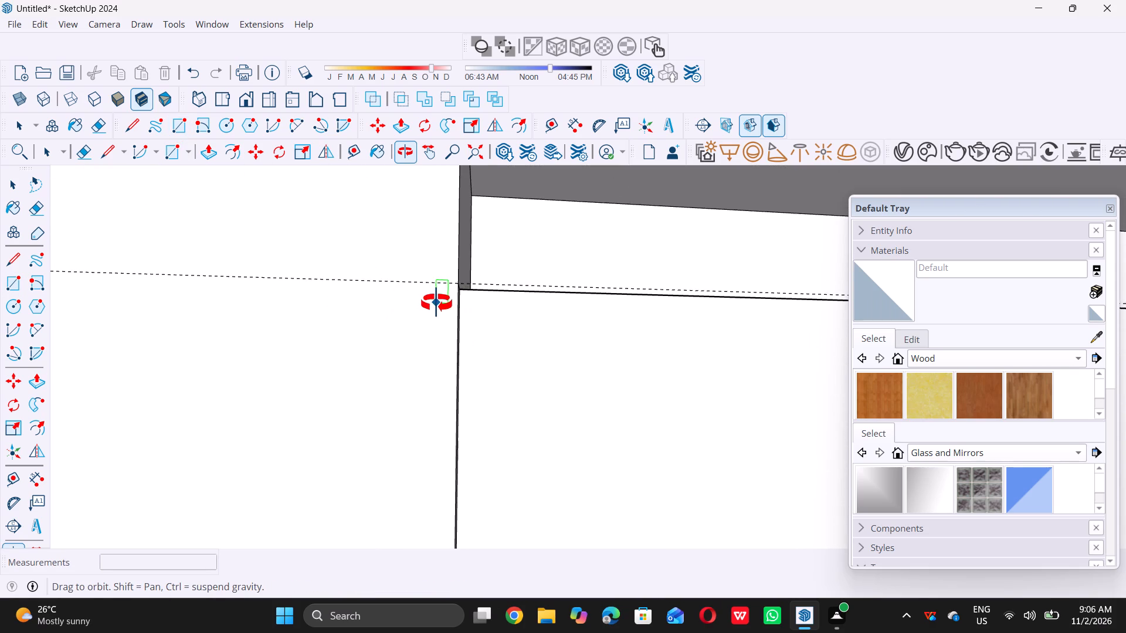
middle_drag(436, 303, 506, 373)
scroll(506, 362, down, 1)
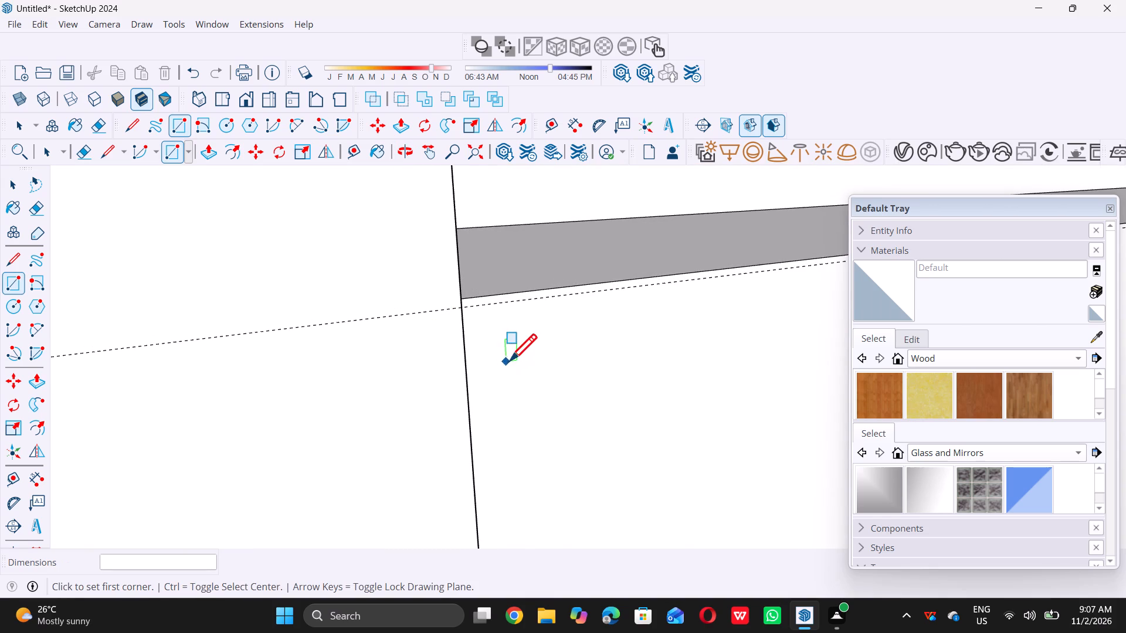
scroll(511, 361, down, 20)
scroll(511, 361, down, 9)
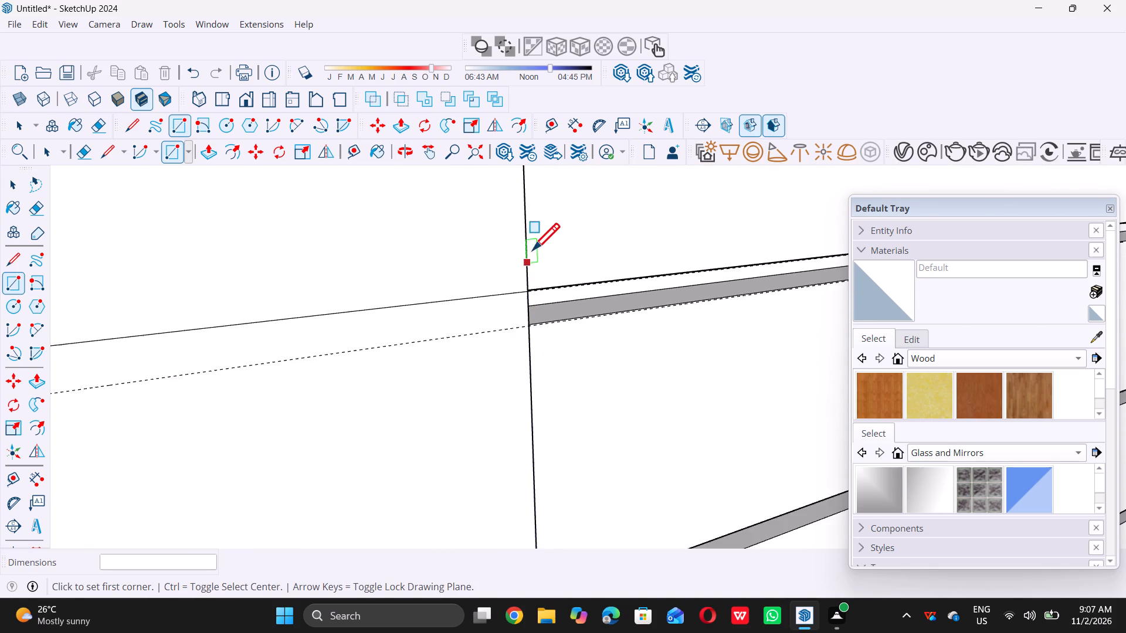
scroll(533, 250, down, 10)
scroll(495, 298, down, 5)
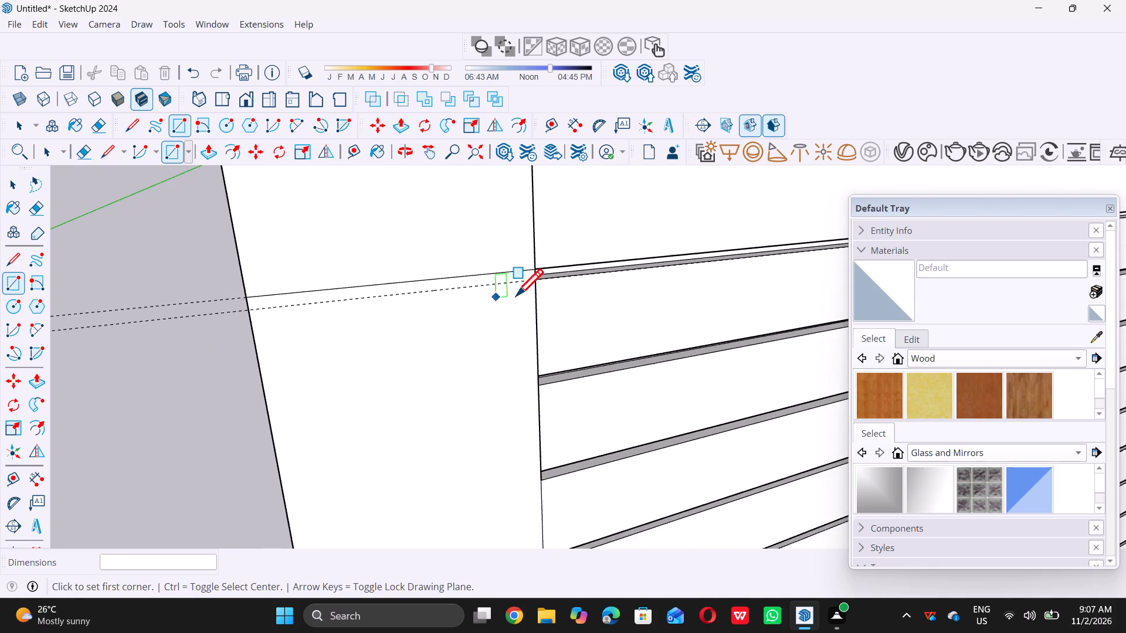
scroll(516, 295, down, 3)
scroll(379, 302, up, 9)
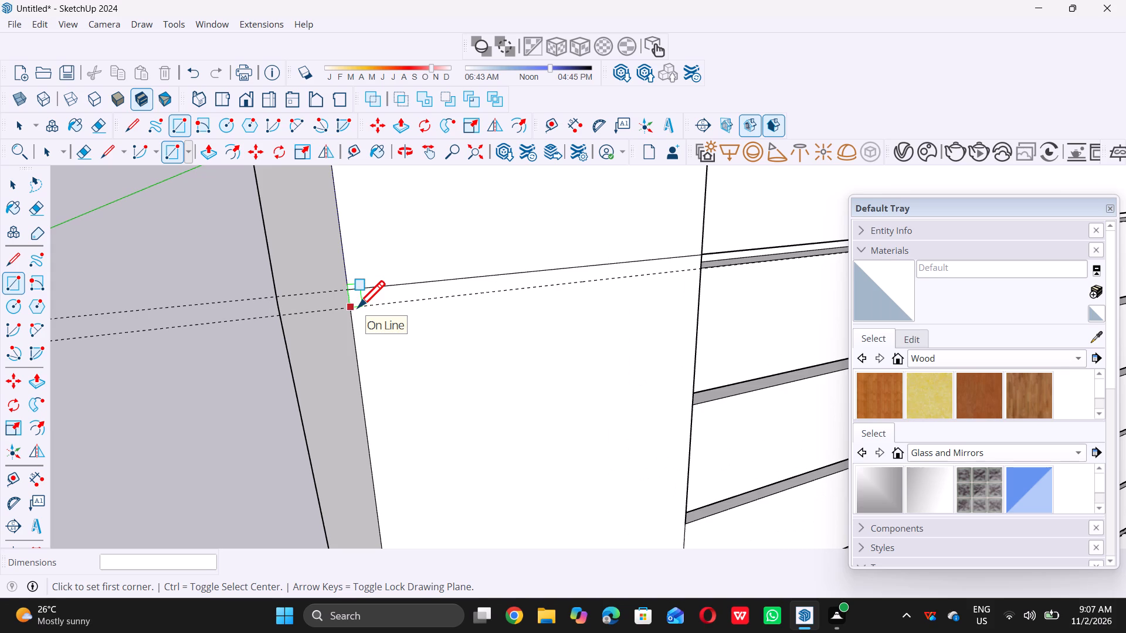
double_click(358, 307)
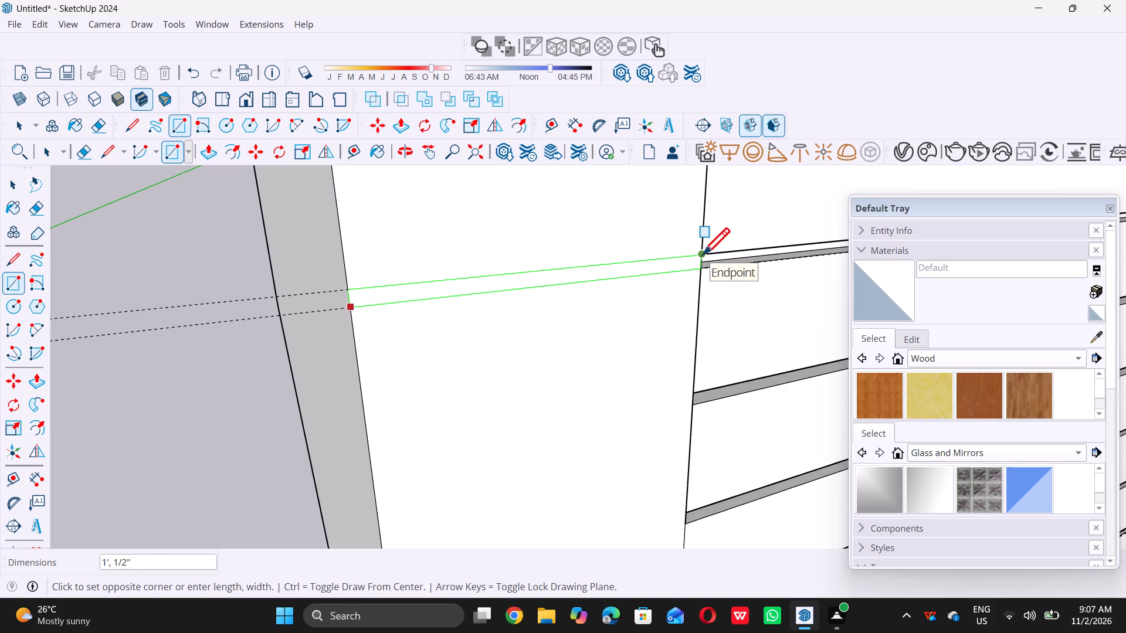
scroll(703, 254, up, 13)
triple_click(699, 259)
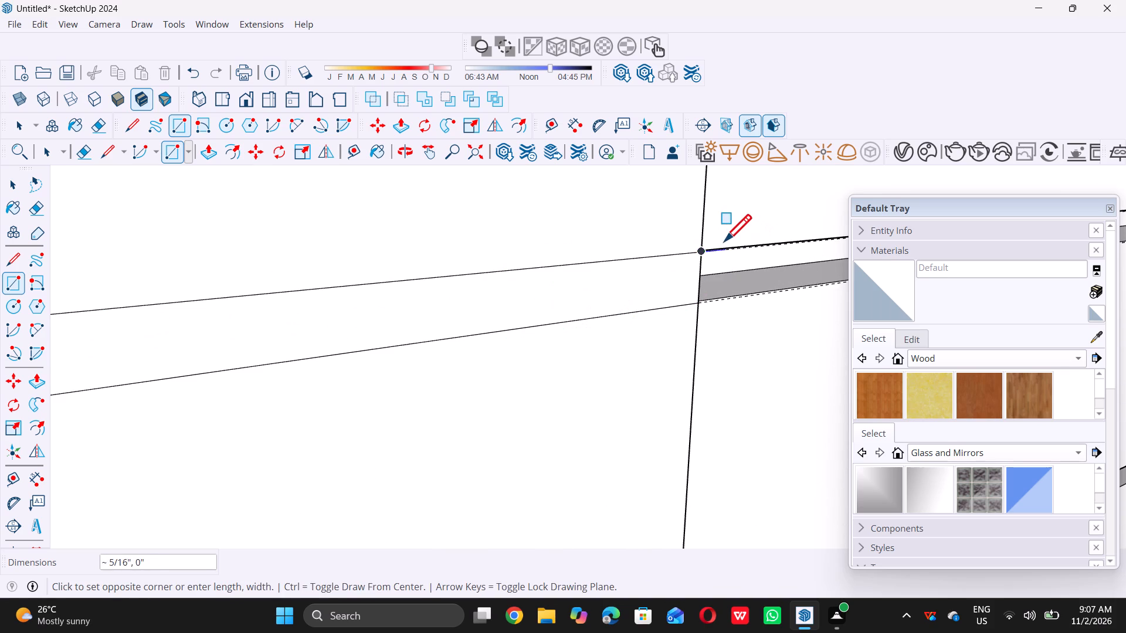
key(space)
Draw a 1' by 1/2" rectangle across the left column between its uppermost dividing line and the guide below.
scroll(684, 323, down, 9)
scroll(693, 396, down, 1)
middle_drag(693, 397, 741, 308)
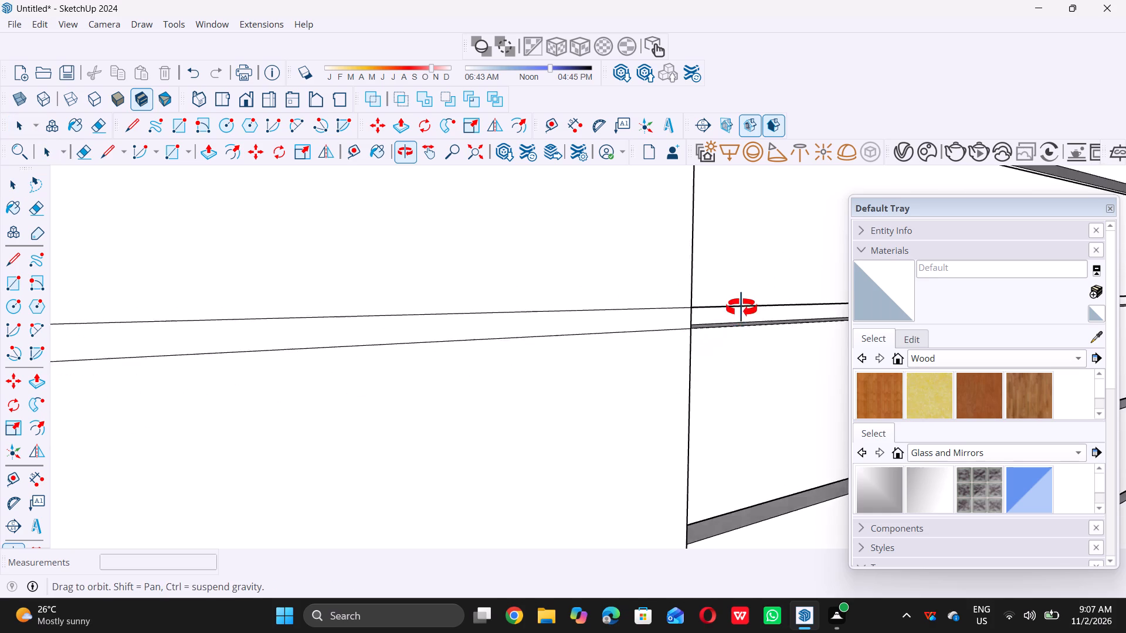
middle_drag(741, 308, 719, 372)
middle_click(719, 372)
scroll(716, 372, up, 1)
scroll(714, 372, down, 2)
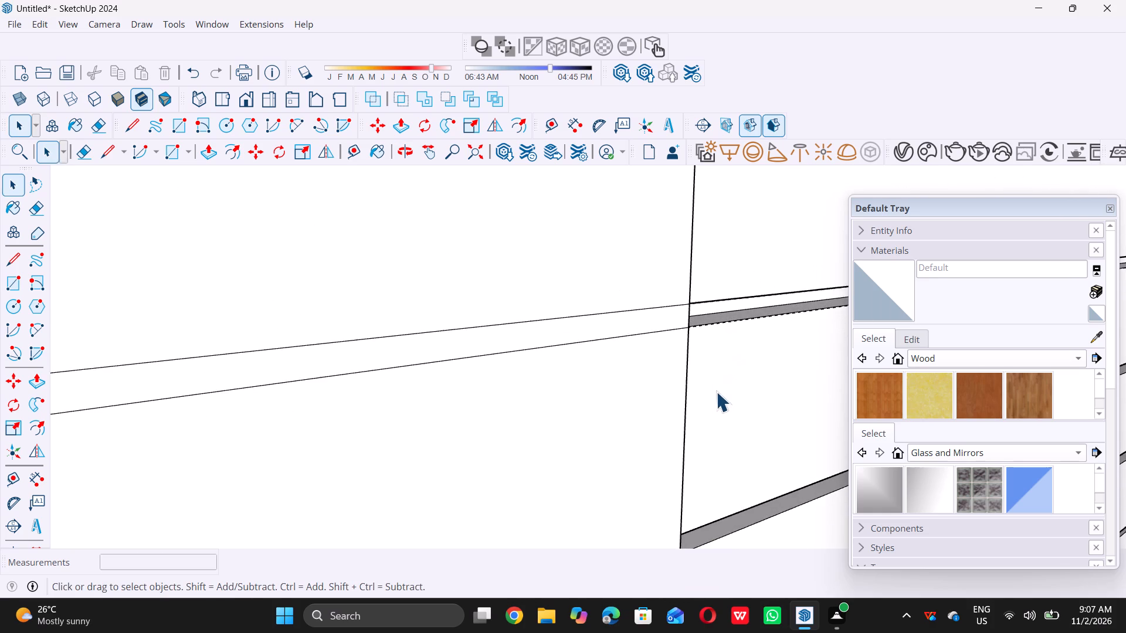
scroll(716, 392, down, 20)
scroll(716, 392, down, 1)
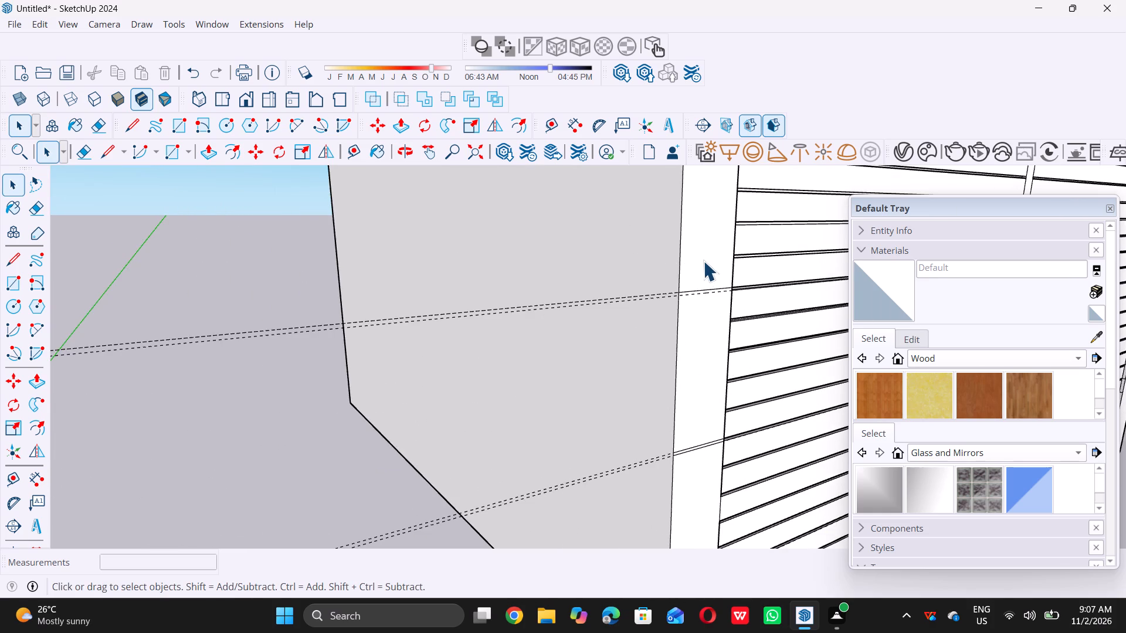
scroll(703, 261, up, 15)
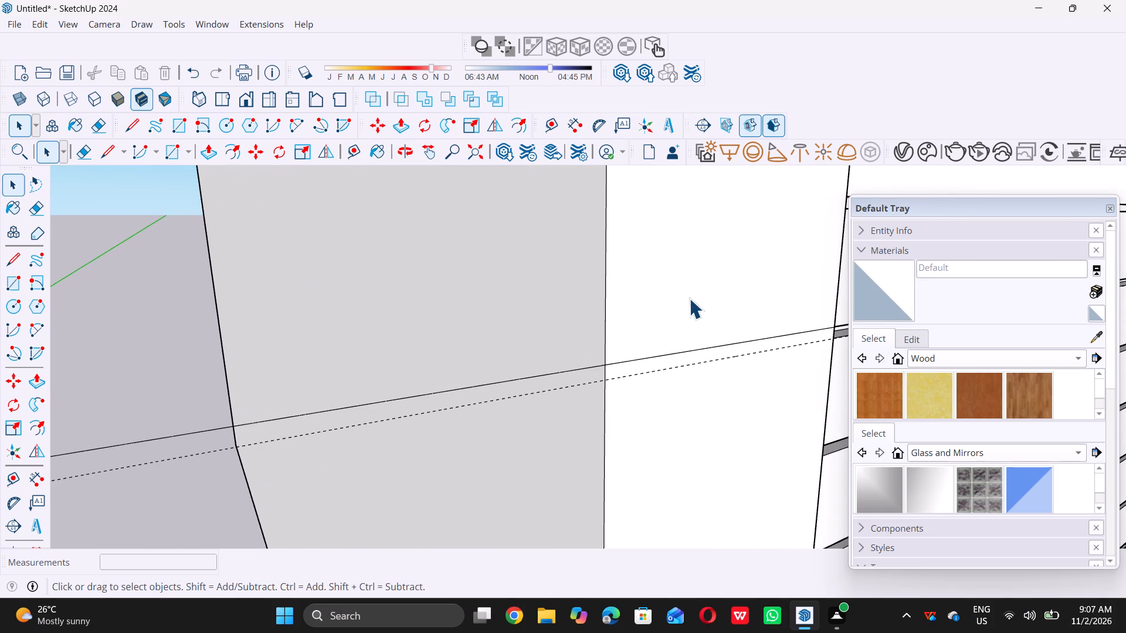
key(r)
scroll(649, 297, down, 5)
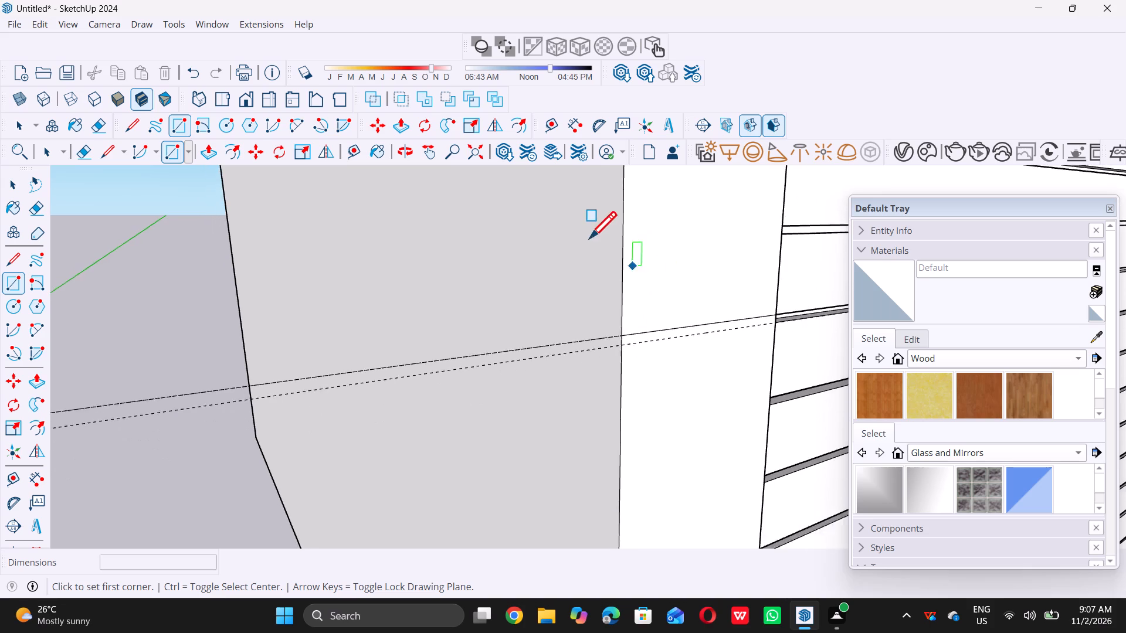
scroll(589, 238, down, 1)
scroll(759, 341, up, 5)
scroll(540, 324, up, 5)
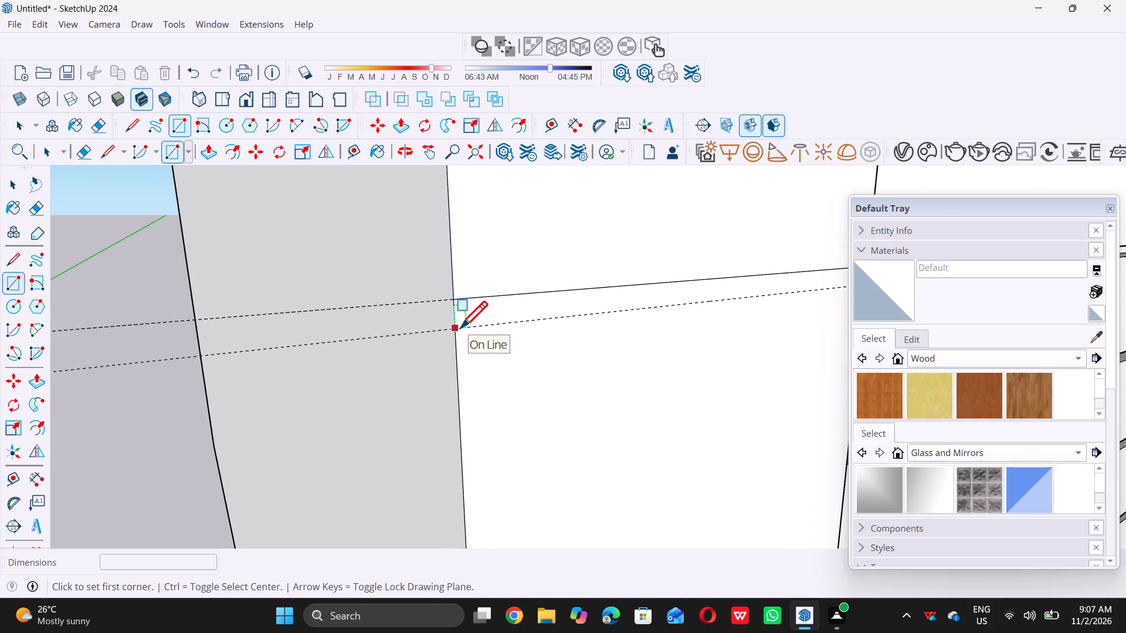
click(460, 328)
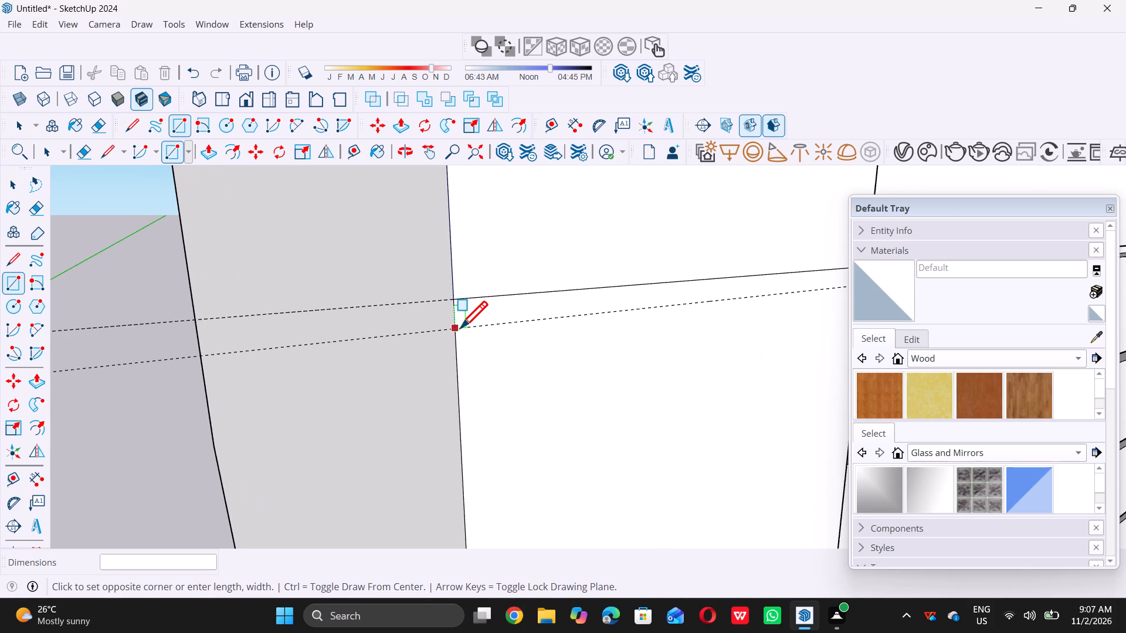
scroll(460, 328, down, 8)
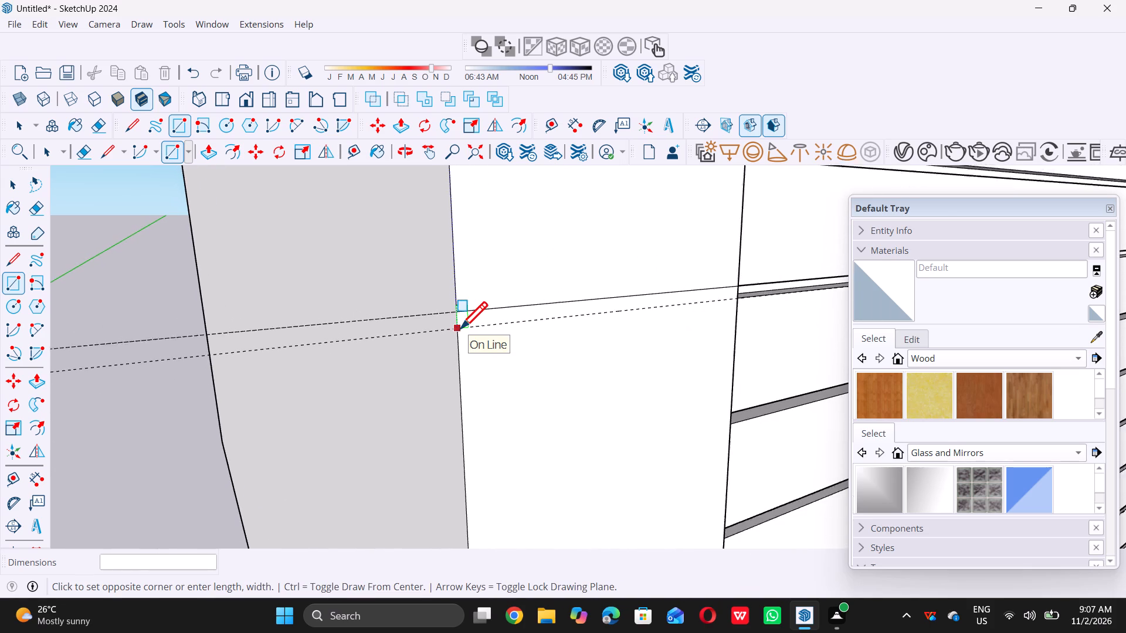
scroll(460, 328, down, 8)
scroll(605, 306, up, 5)
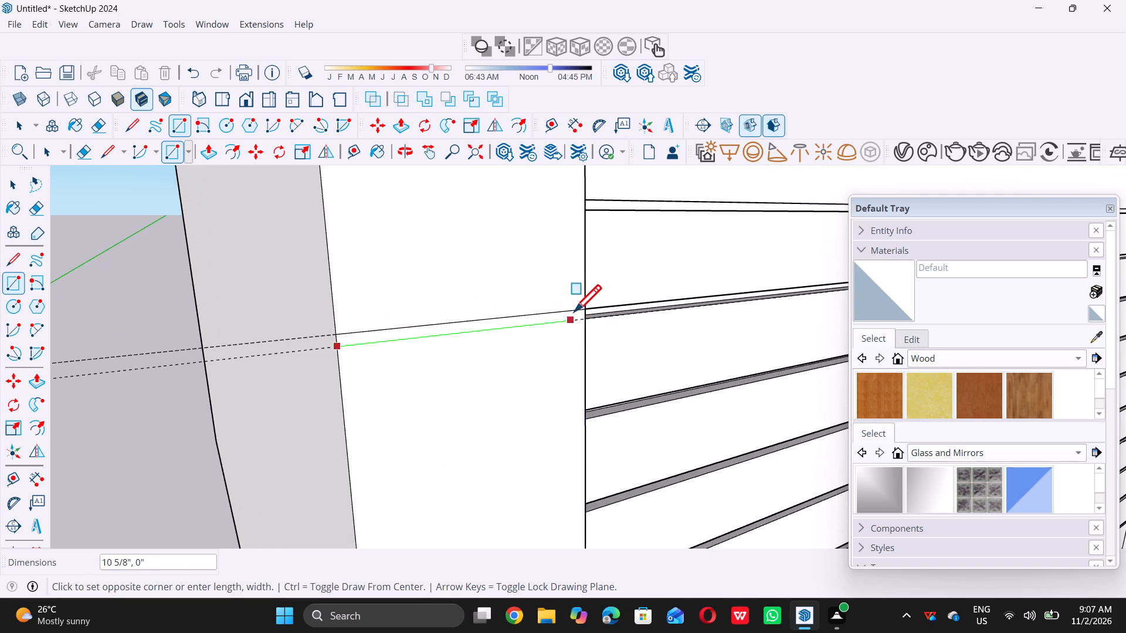
scroll(576, 311, up, 17)
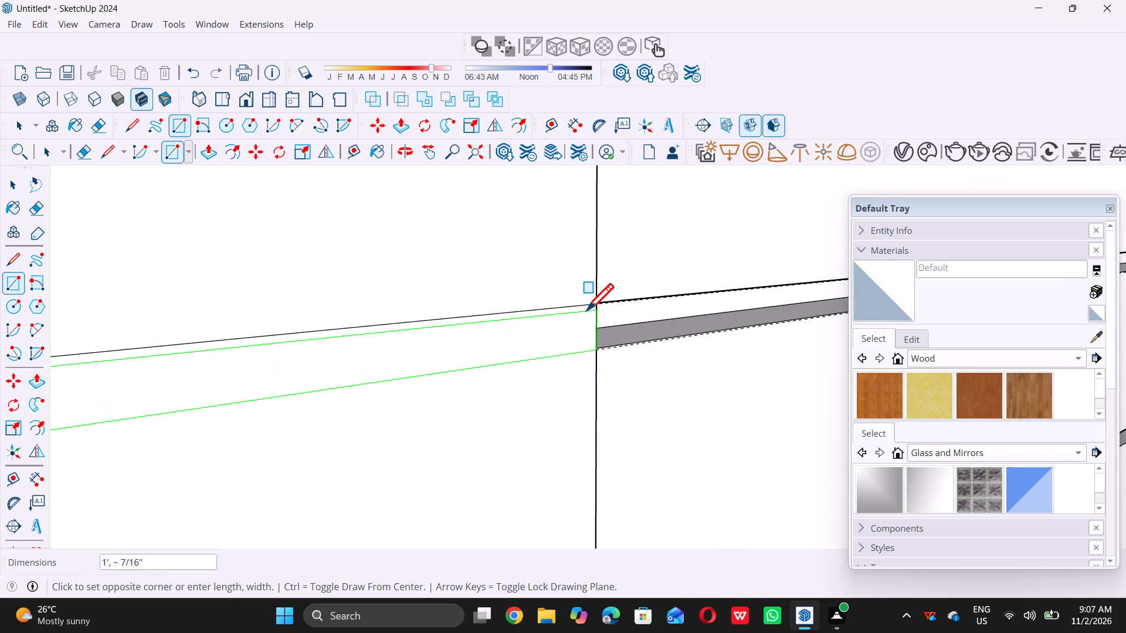
double_click(592, 304)
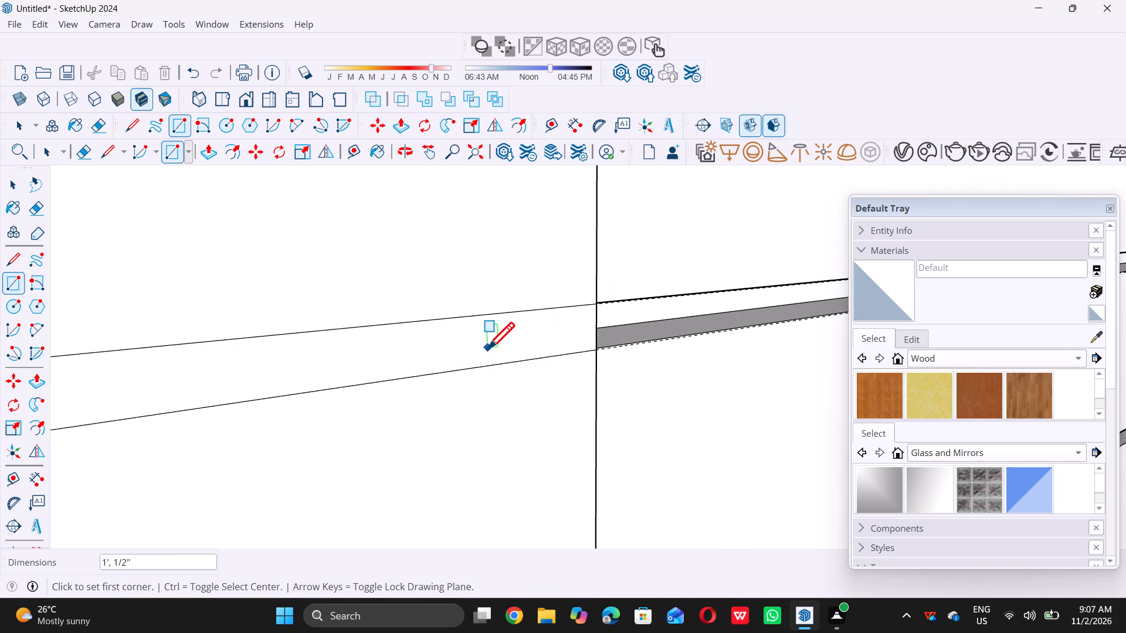
key(space)
Delete all the construction guides from the shop model.
scroll(489, 349, down, 17)
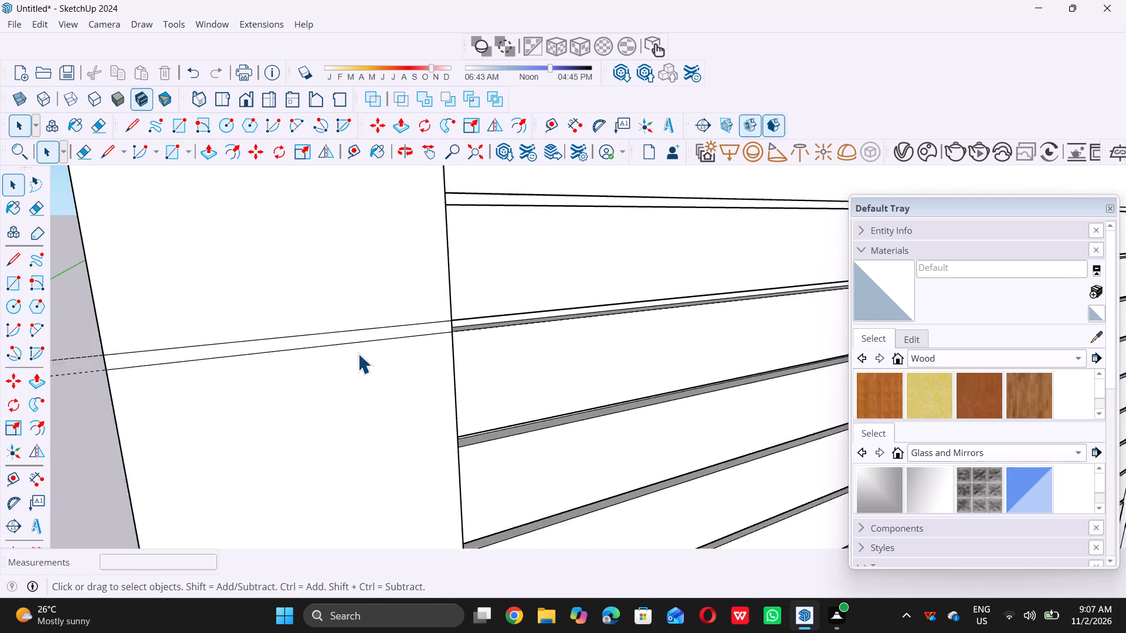
scroll(358, 353, down, 8)
scroll(384, 333, down, 16)
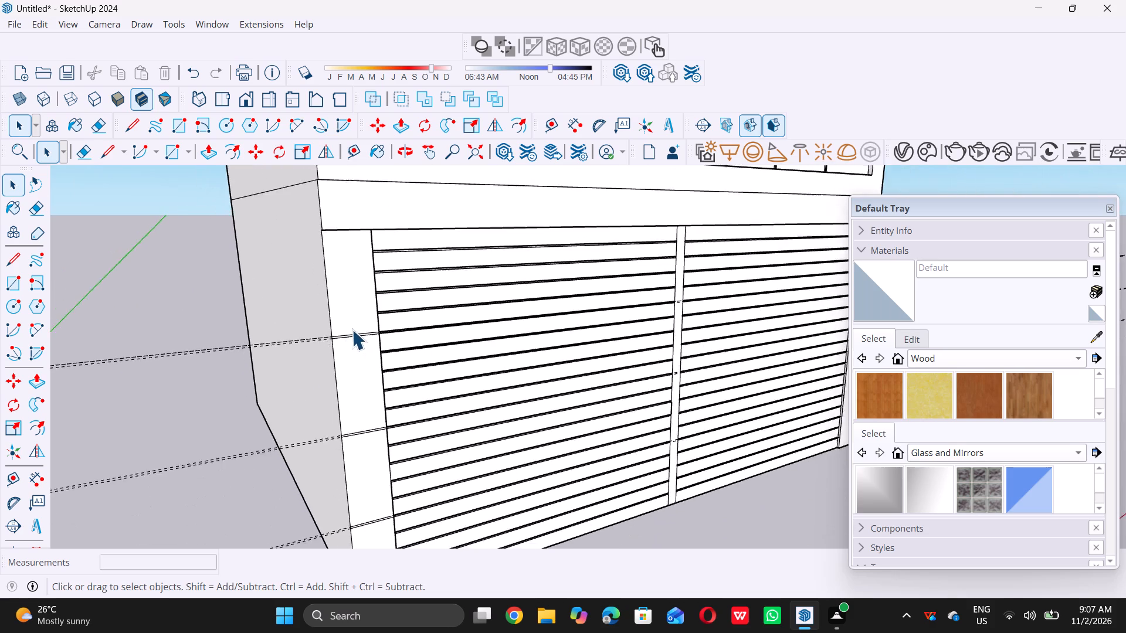
scroll(352, 329, down, 7)
scroll(654, 292, up, 11)
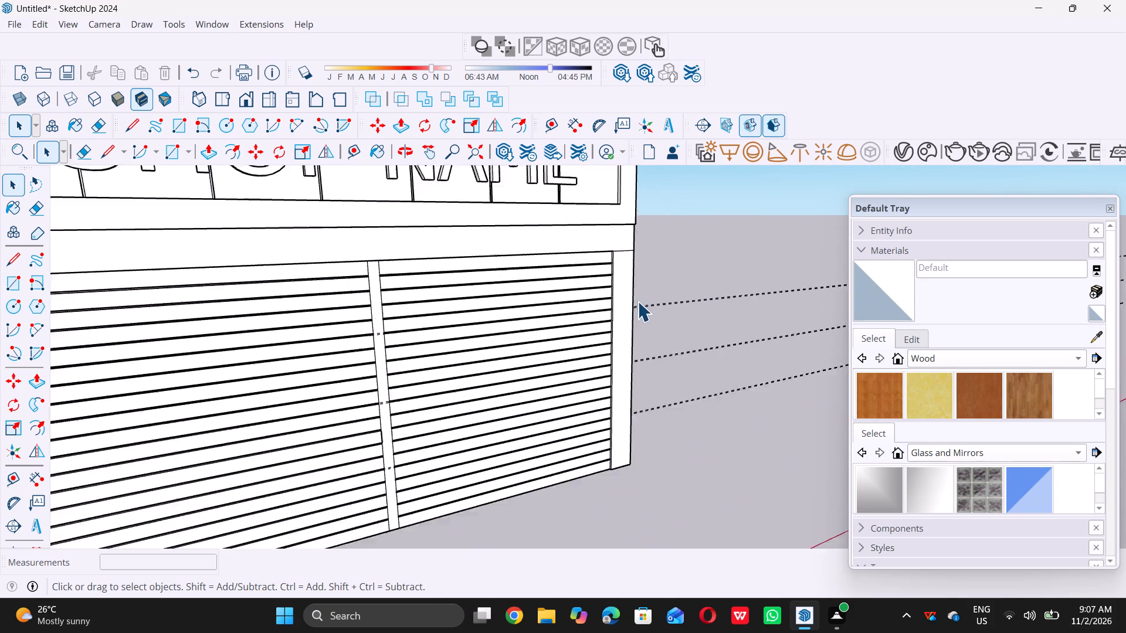
scroll(645, 352, up, 1)
middle_drag(645, 352, 385, 318)
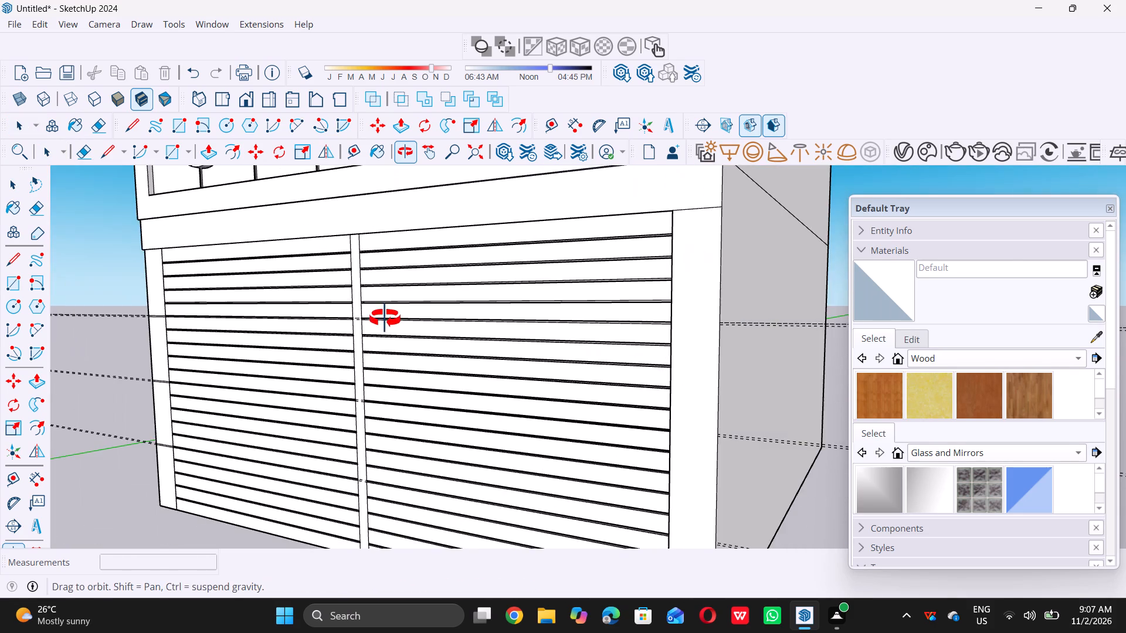
middle_drag(385, 318, 344, 369)
middle_drag(301, 393, 394, 329)
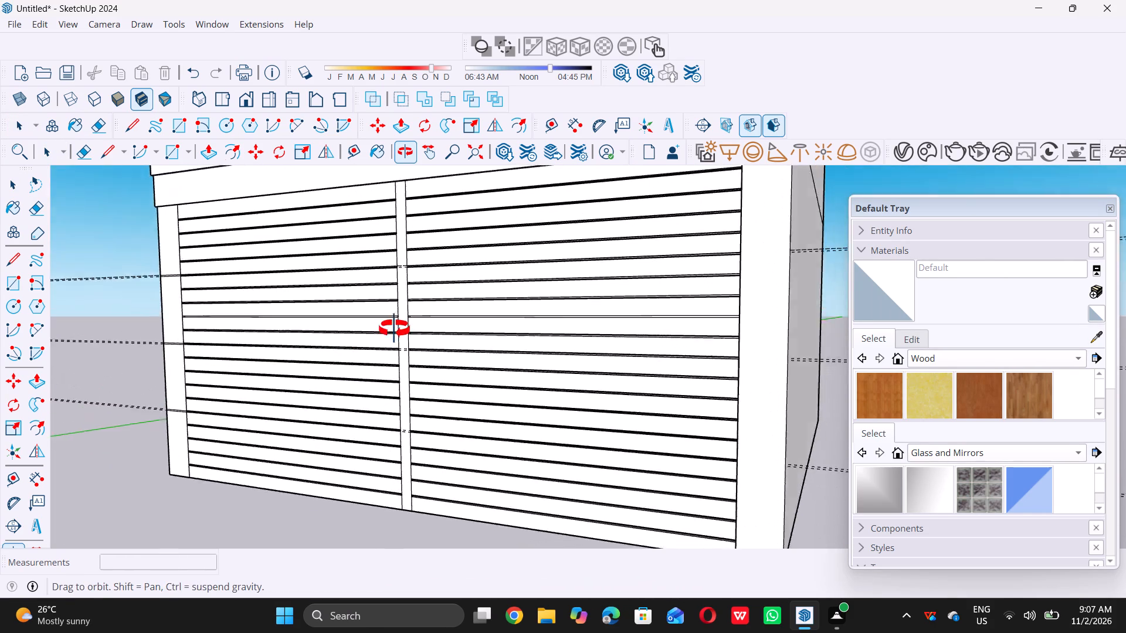
middle_drag(394, 329, 396, 328)
middle_drag(398, 328, 407, 328)
middle_click(452, 321)
scroll(484, 318, down, 16)
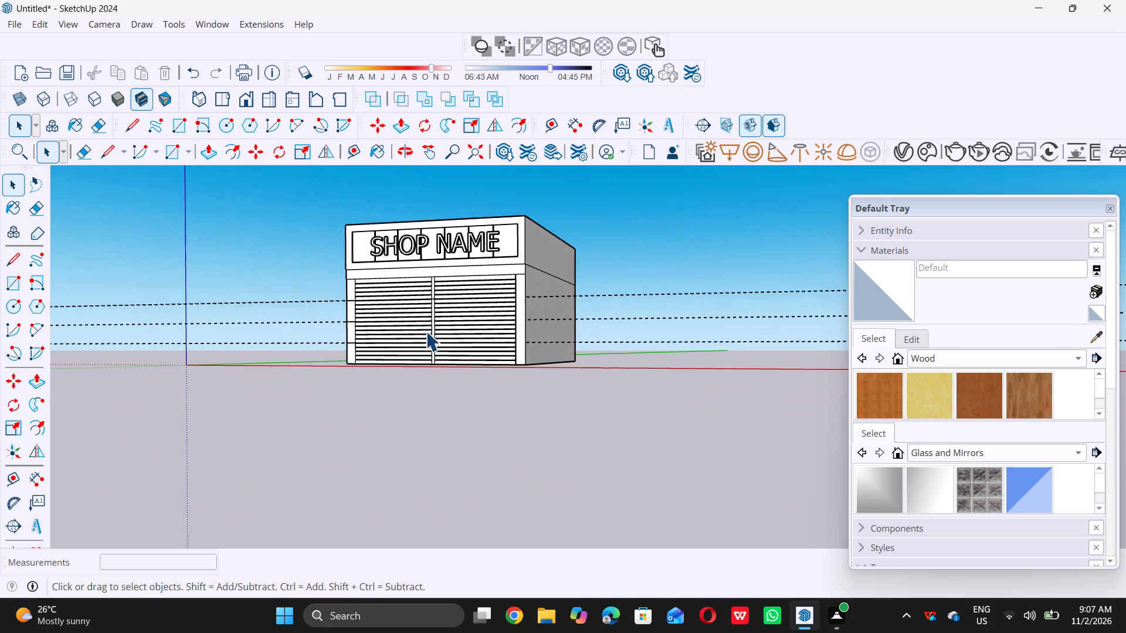
middle_drag(427, 331, 520, 333)
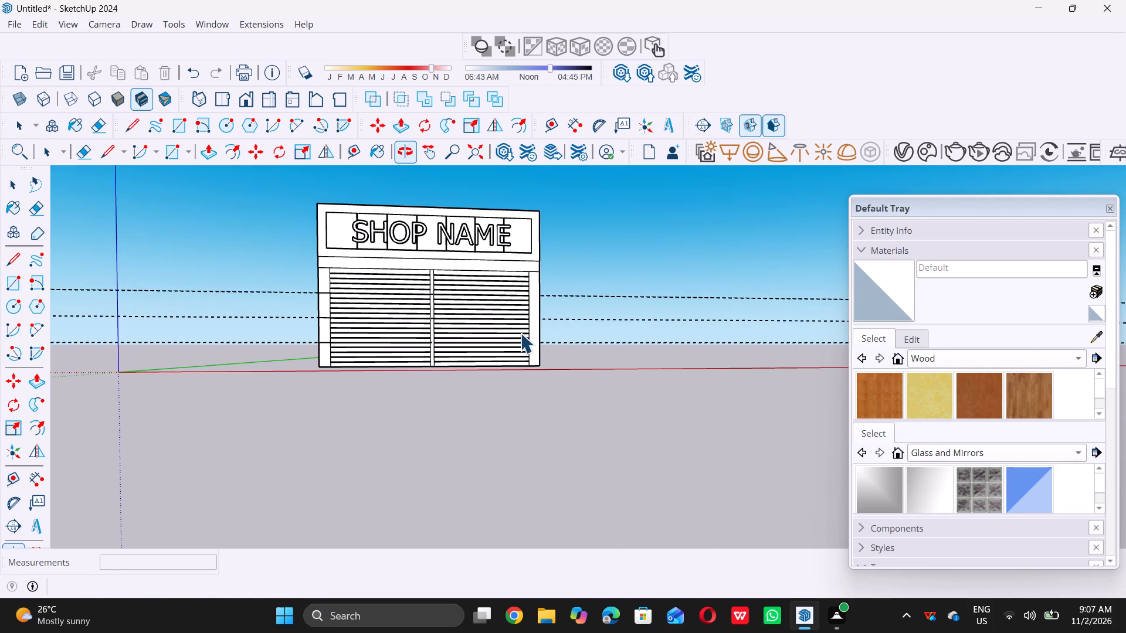
double_click(14, 22)
double_click(12, 21)
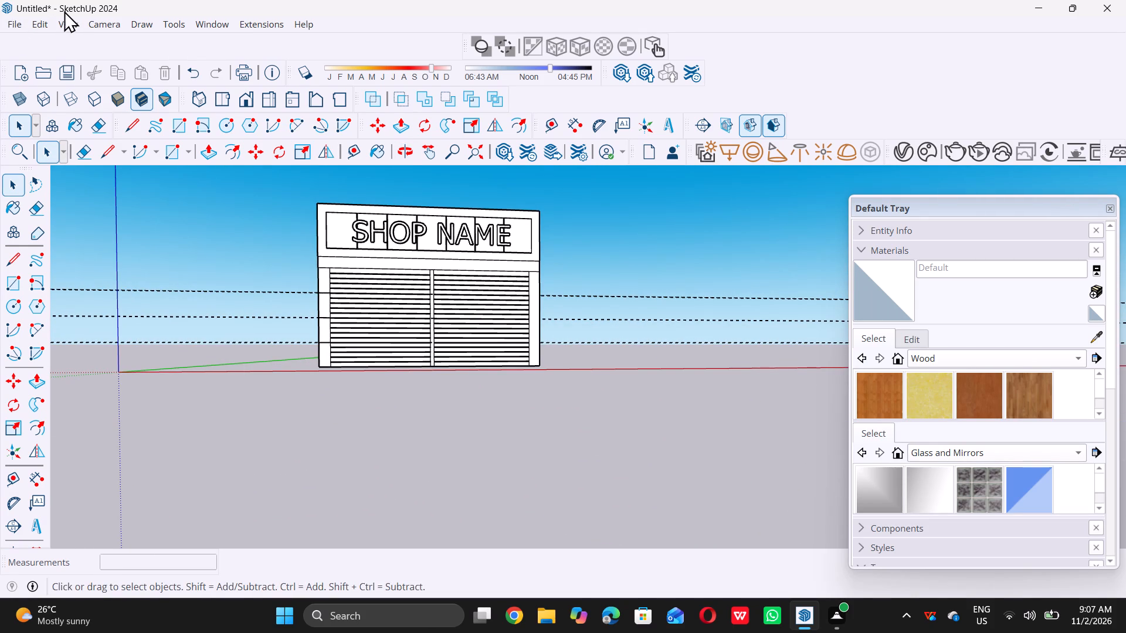
double_click(36, 23)
triple_click(36, 23)
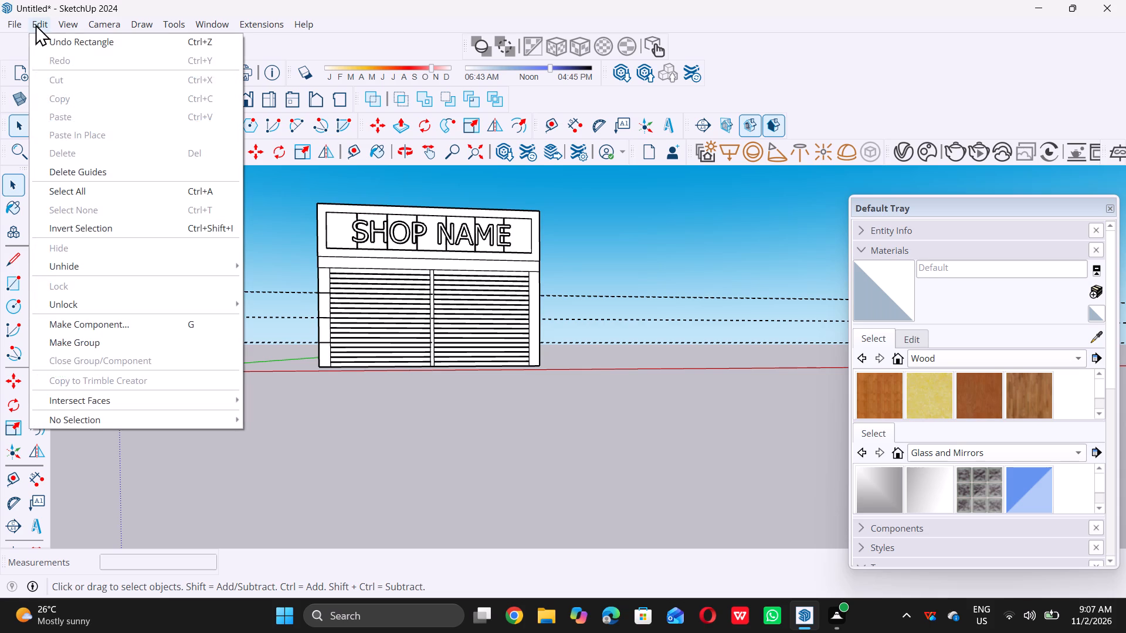
double_click(76, 173)
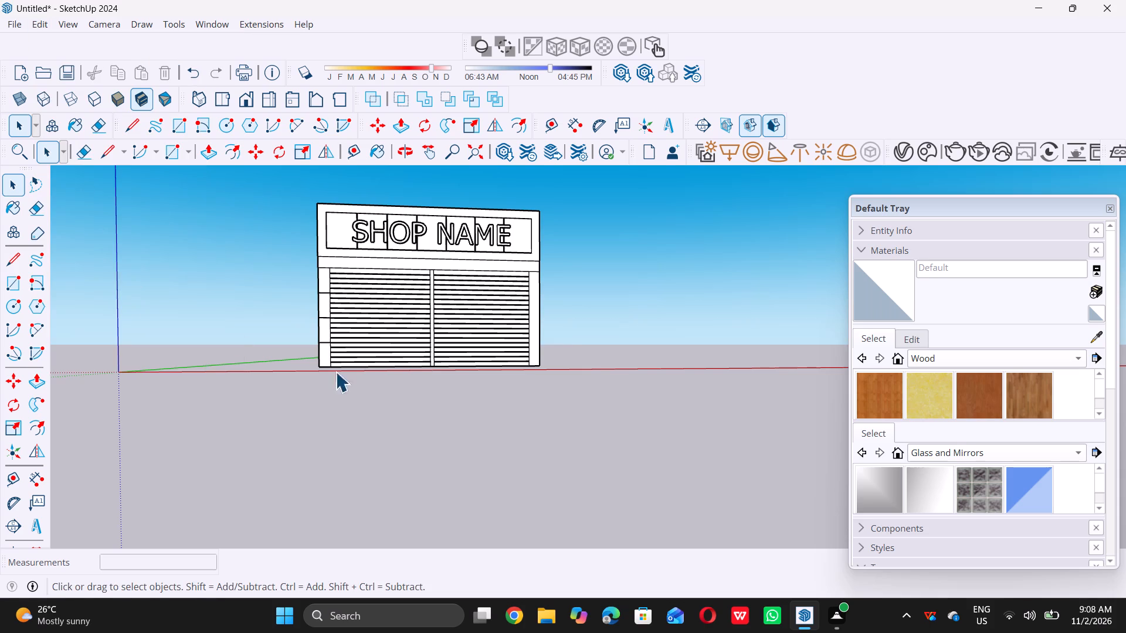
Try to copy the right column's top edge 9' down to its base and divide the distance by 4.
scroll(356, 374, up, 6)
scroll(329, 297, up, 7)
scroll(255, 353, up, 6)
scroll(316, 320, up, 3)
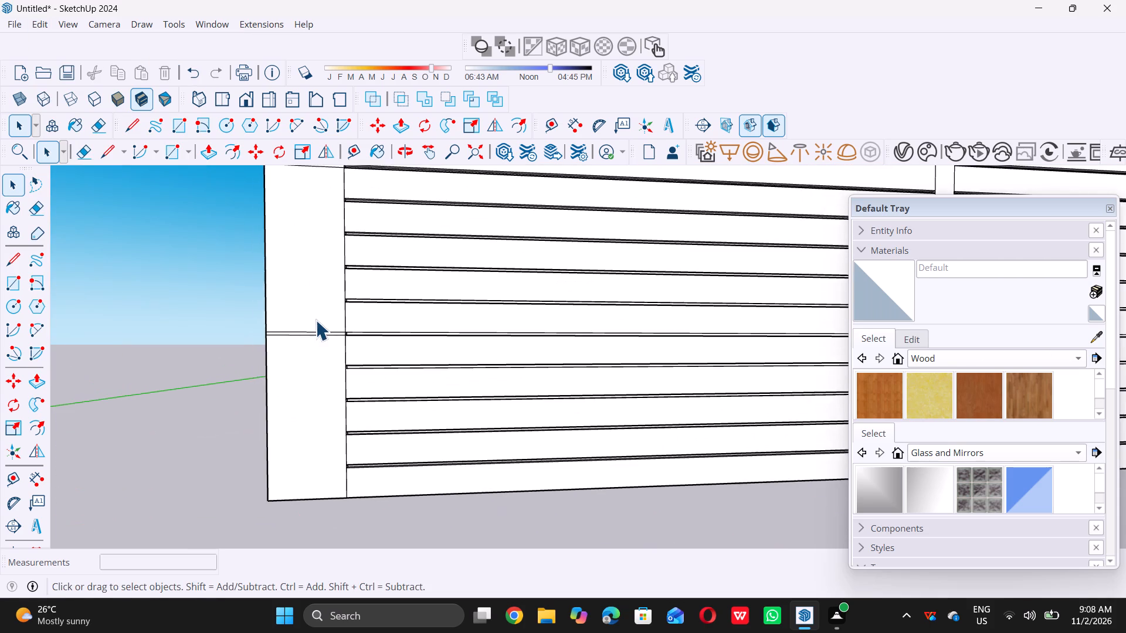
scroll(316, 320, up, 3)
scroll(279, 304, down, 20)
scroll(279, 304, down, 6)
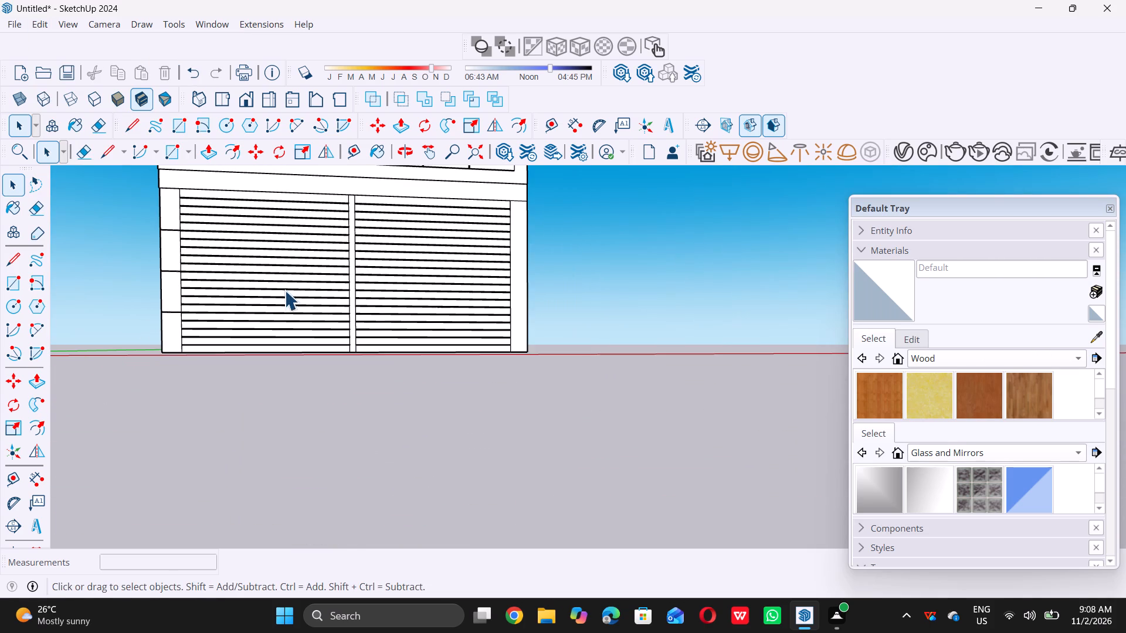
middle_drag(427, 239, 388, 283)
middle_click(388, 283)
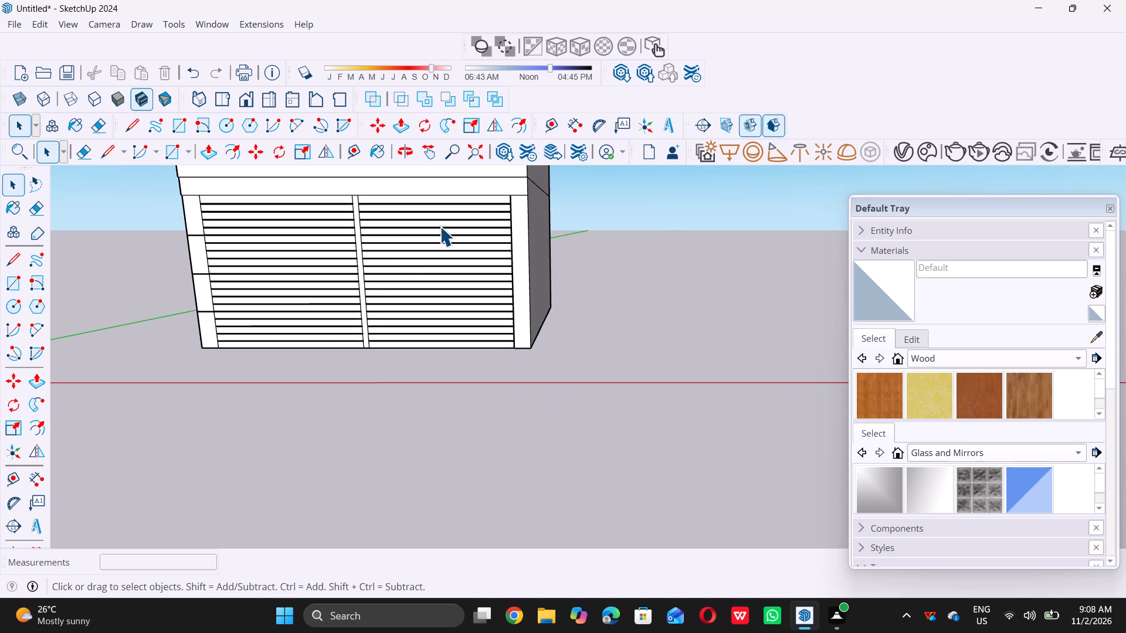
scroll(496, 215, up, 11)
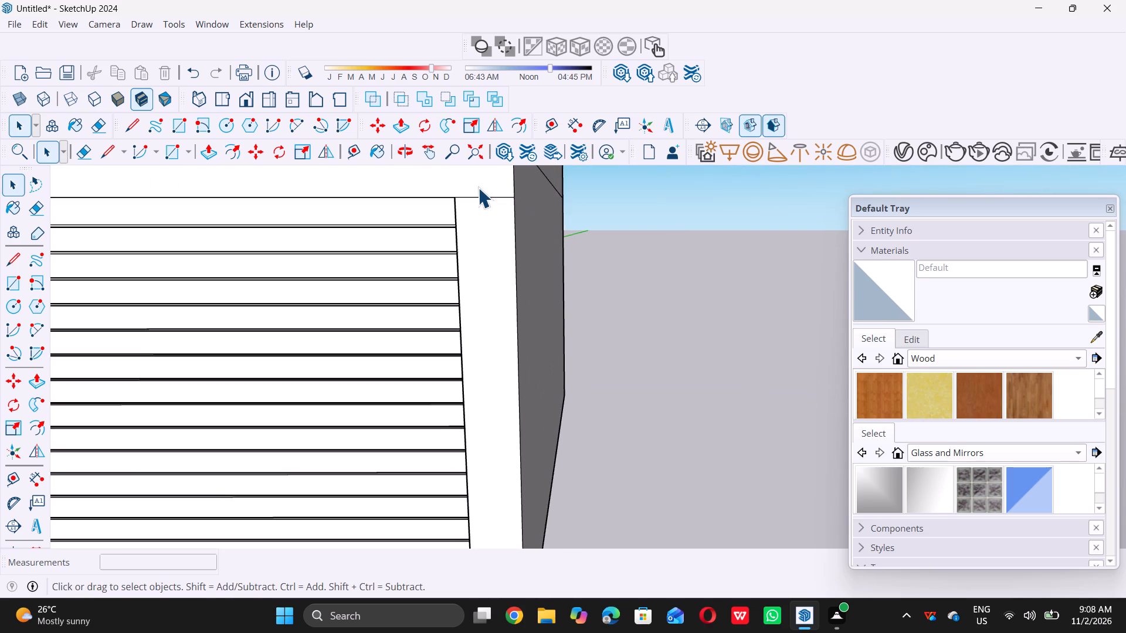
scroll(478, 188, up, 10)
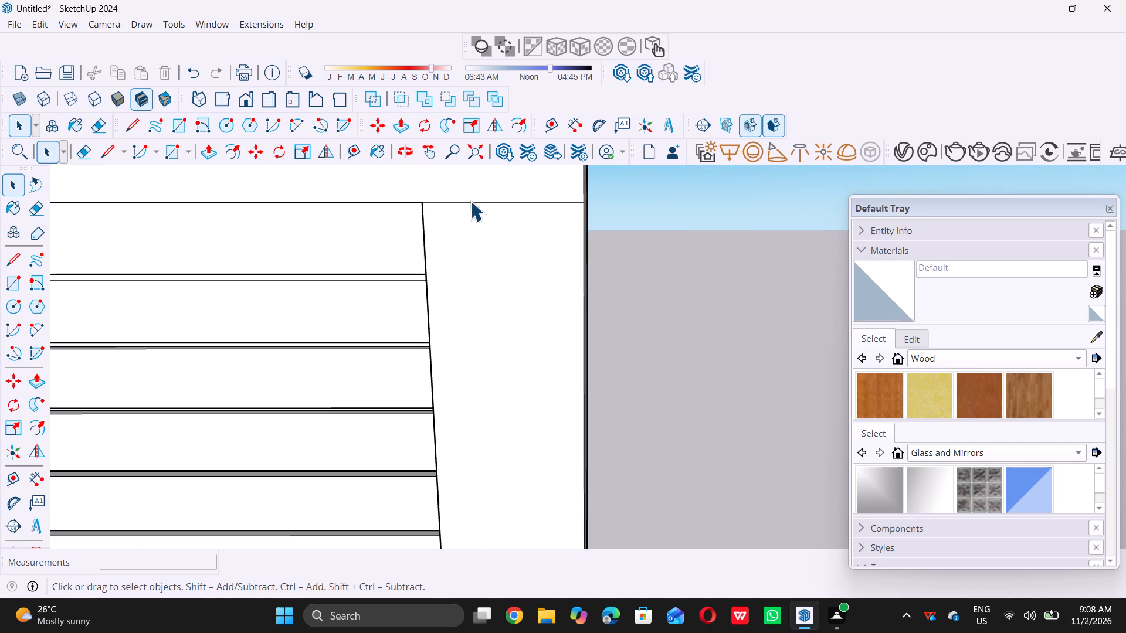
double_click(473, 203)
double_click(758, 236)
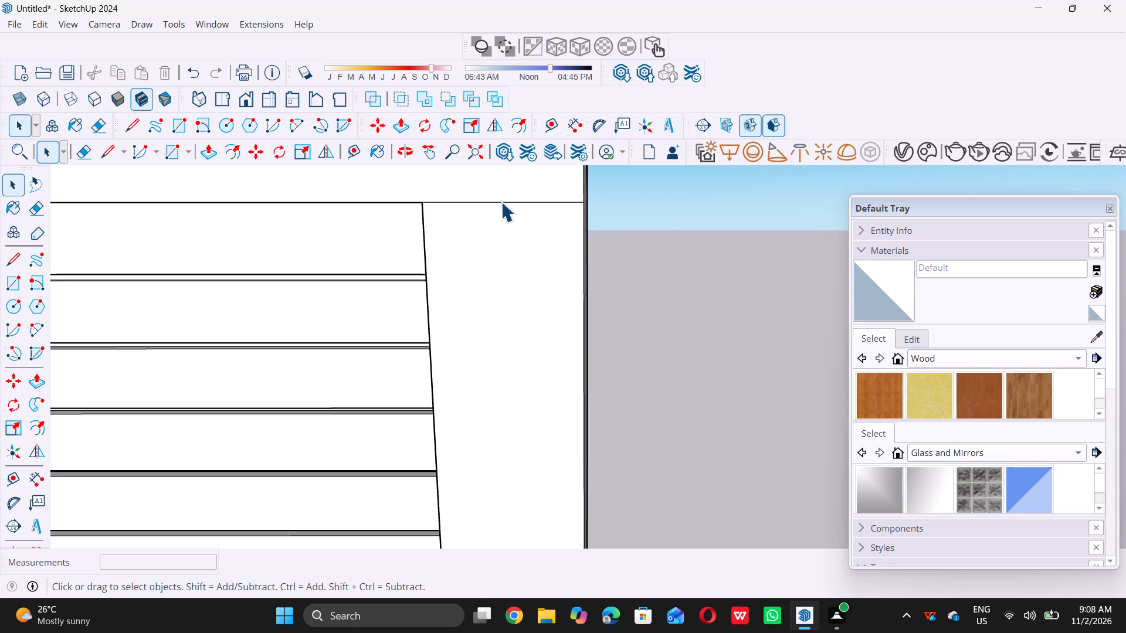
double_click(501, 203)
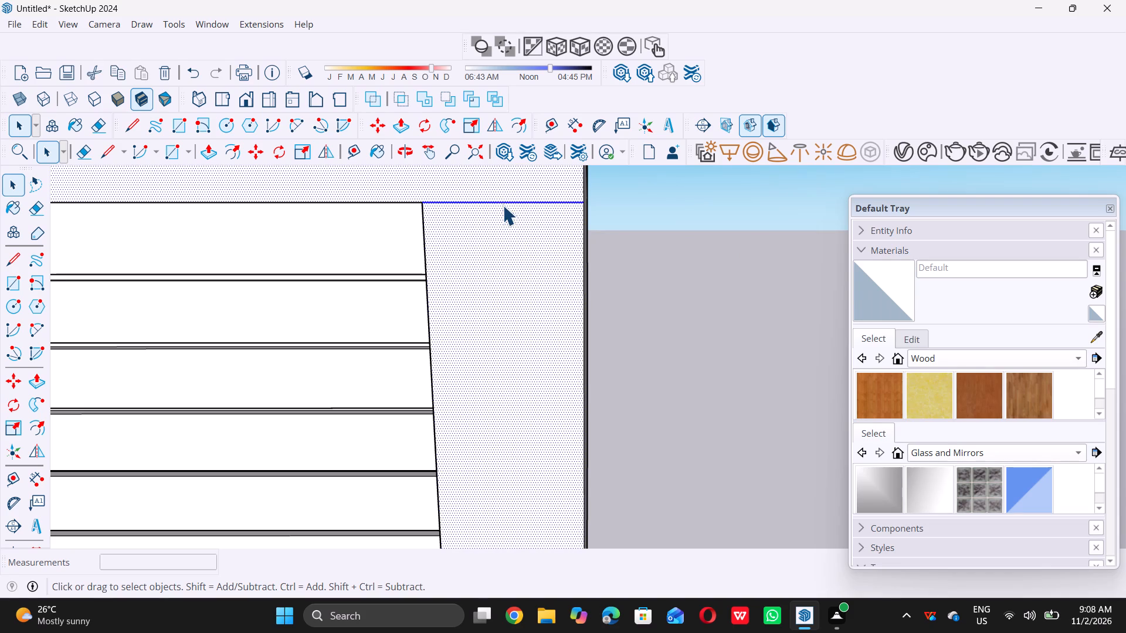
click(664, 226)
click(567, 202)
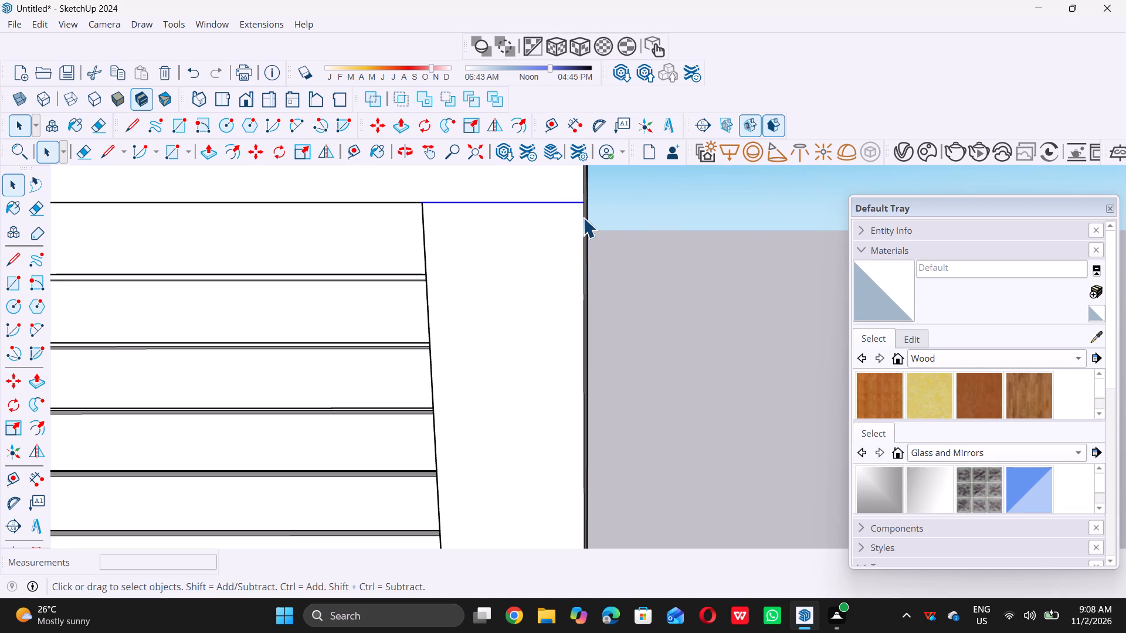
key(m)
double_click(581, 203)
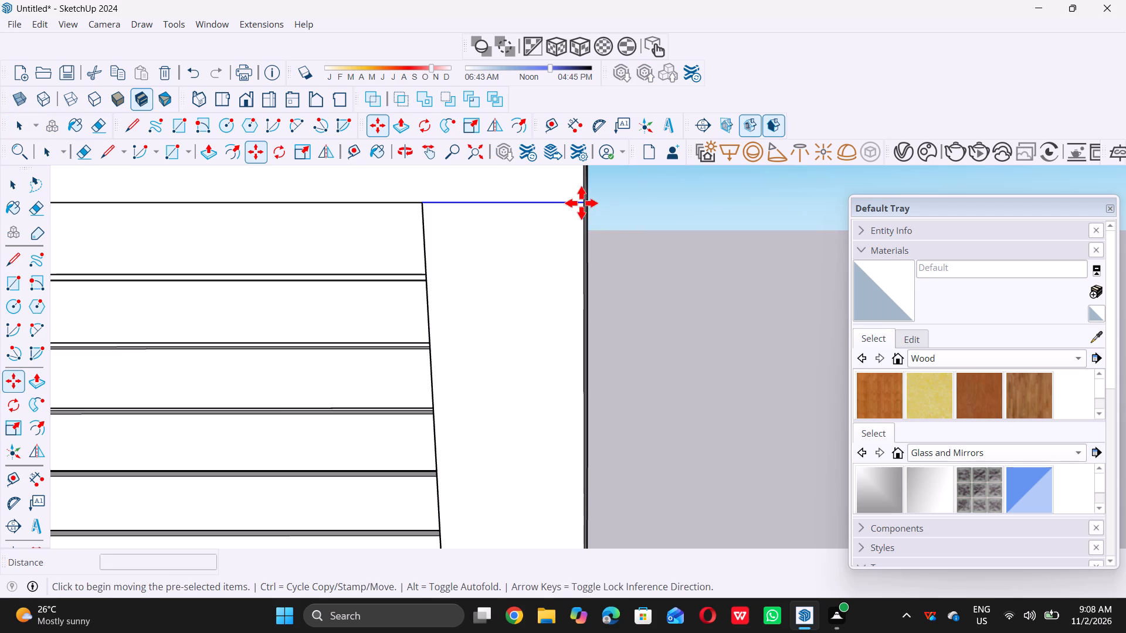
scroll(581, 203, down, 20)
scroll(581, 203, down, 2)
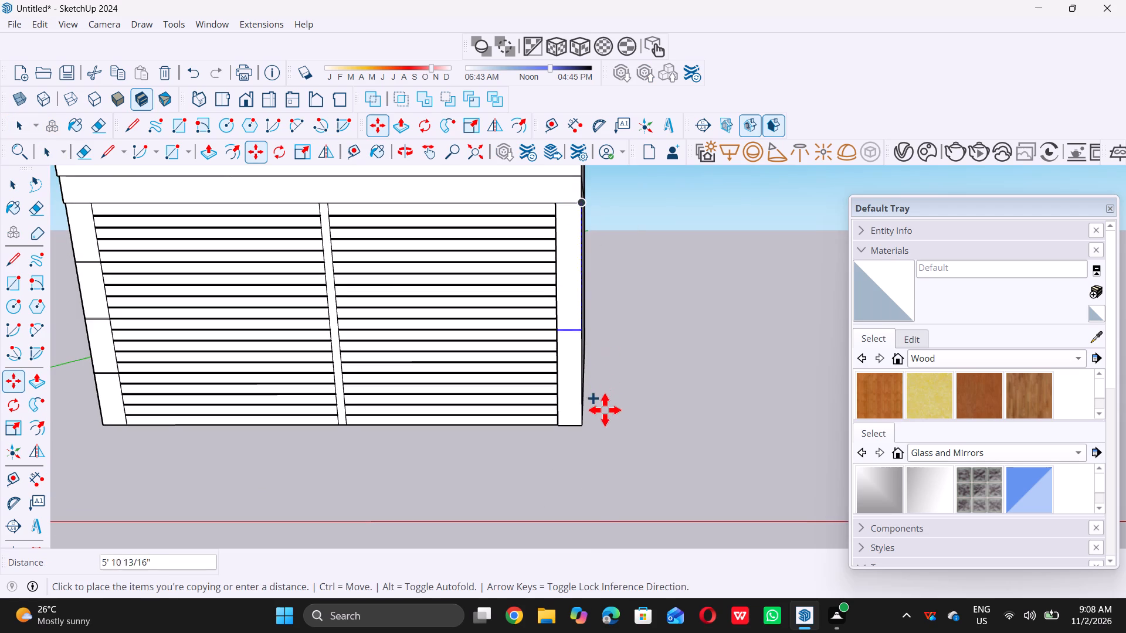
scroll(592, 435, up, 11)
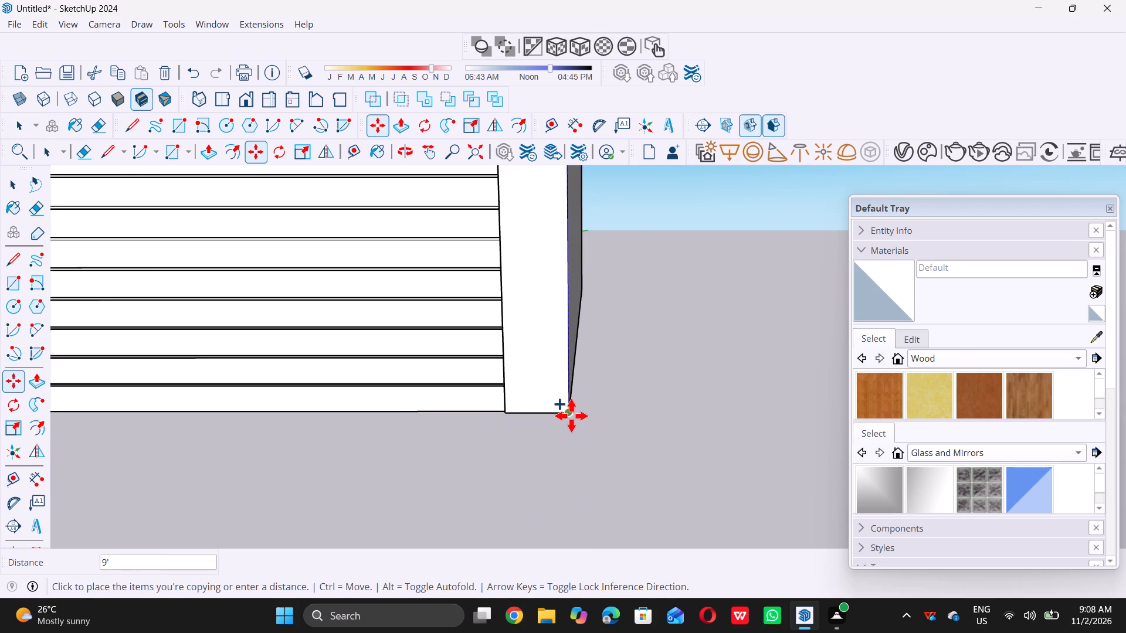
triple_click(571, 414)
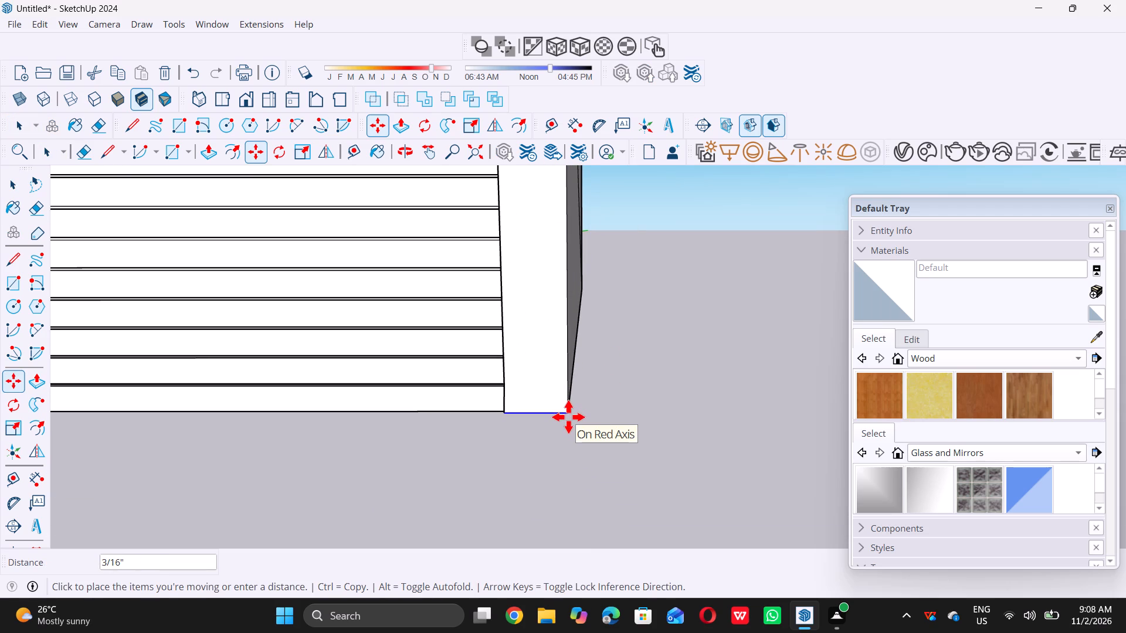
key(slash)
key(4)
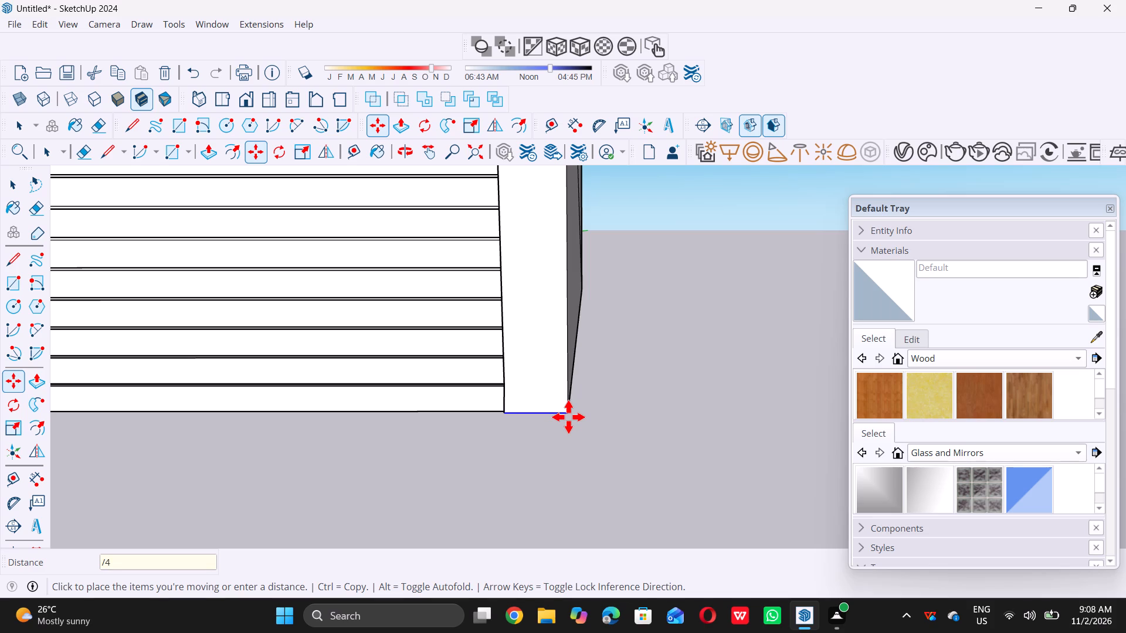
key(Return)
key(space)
Copy the right column's bottom edge 9' up to its top edge and divide the distance into 4 equal parts.
scroll(568, 417, down, 15)
scroll(559, 450, up, 4)
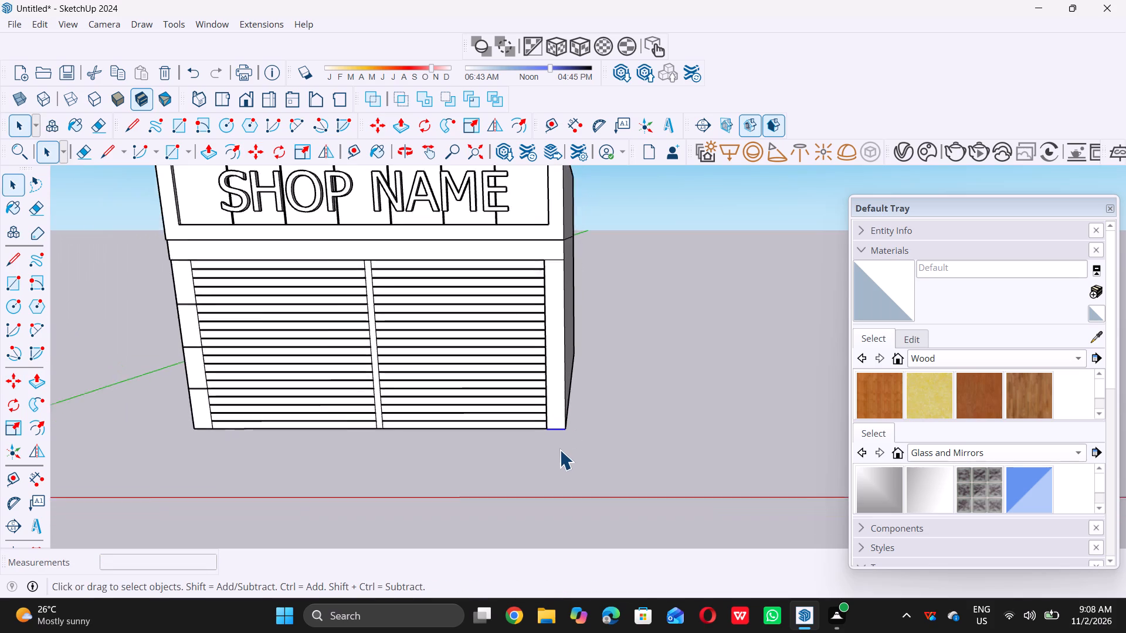
scroll(559, 450, up, 2)
scroll(581, 405, up, 12)
key(m)
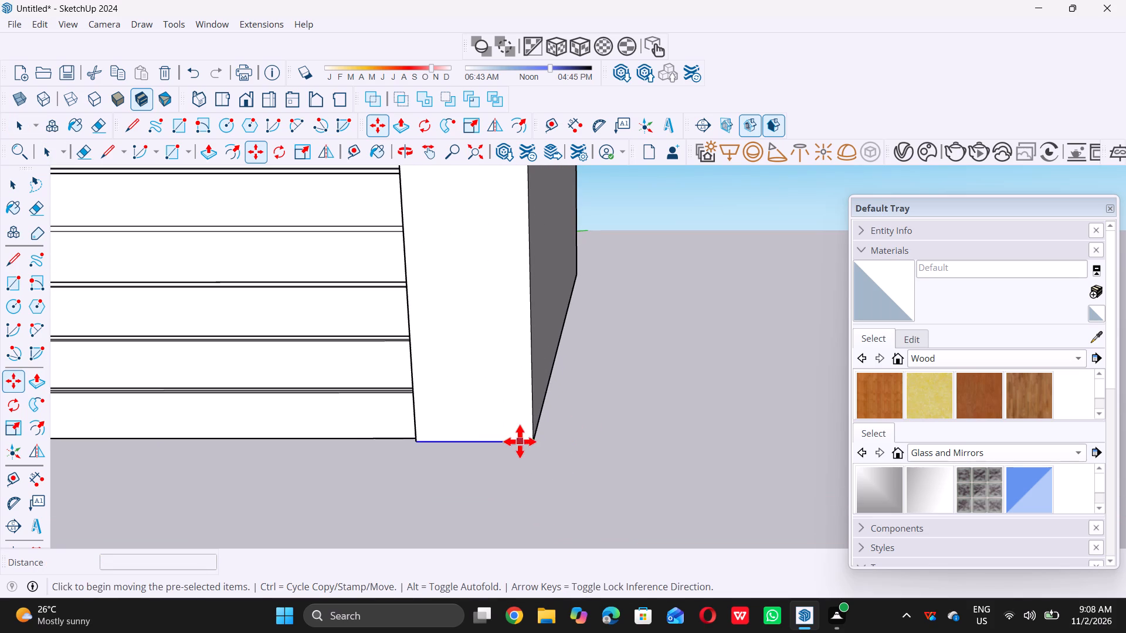
double_click(533, 441)
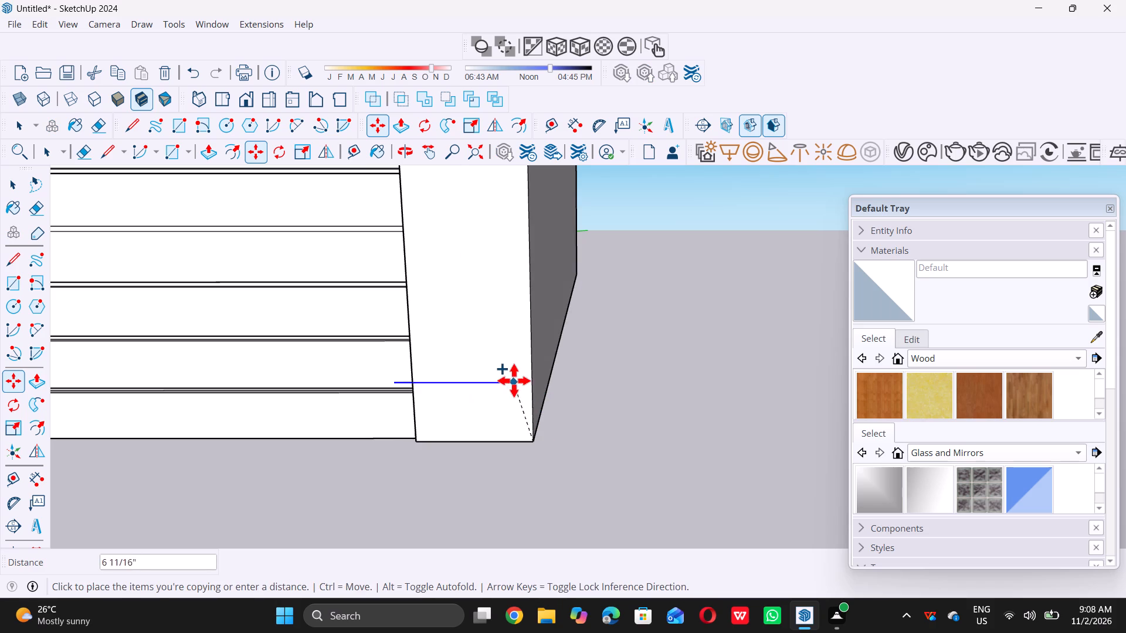
scroll(516, 383, down, 20)
scroll(516, 383, down, 4)
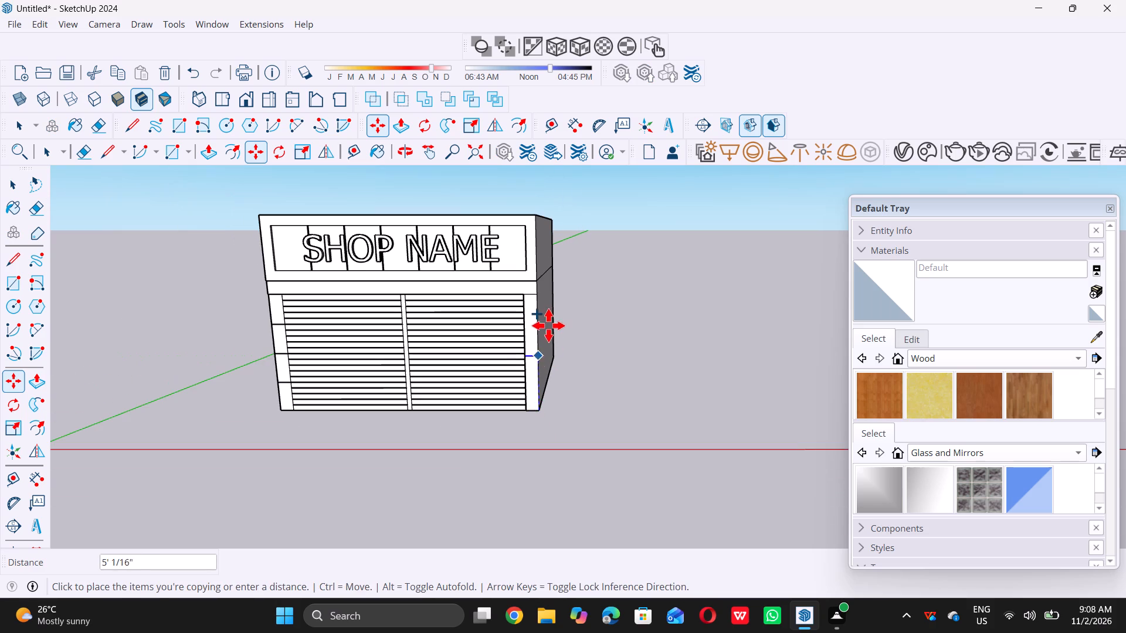
scroll(537, 298, up, 15)
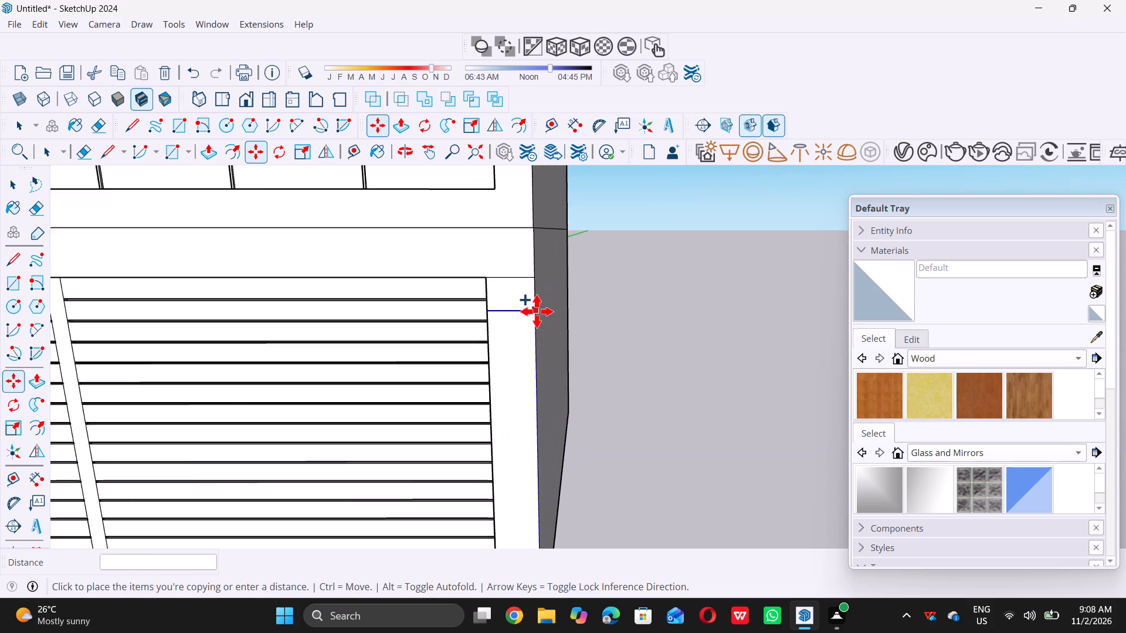
scroll(537, 311, up, 6)
double_click(533, 227)
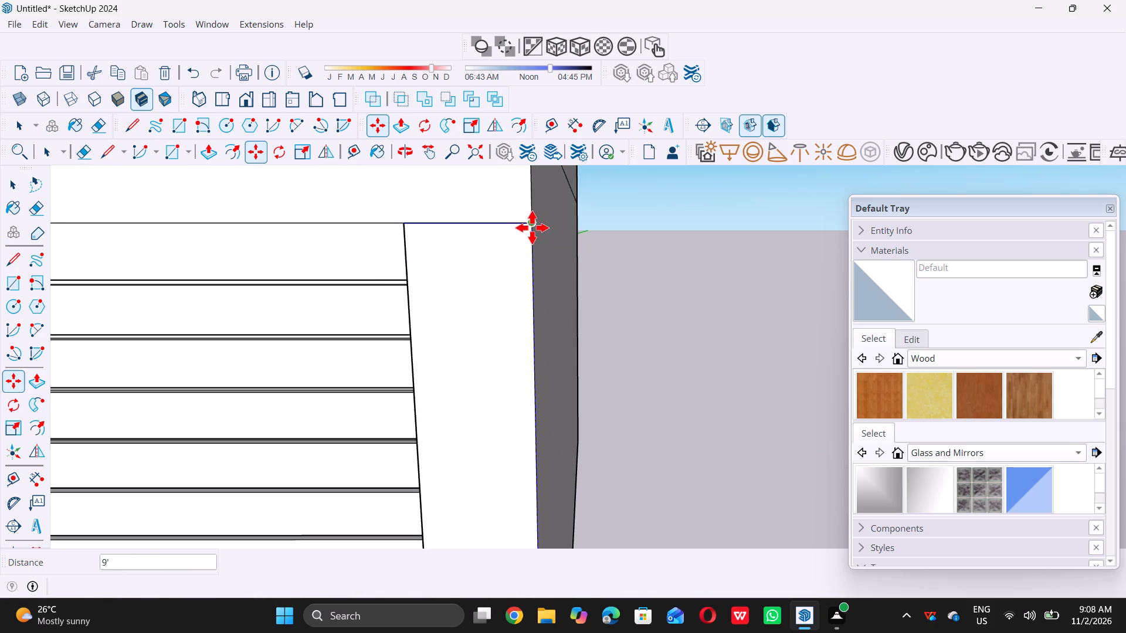
key(slash)
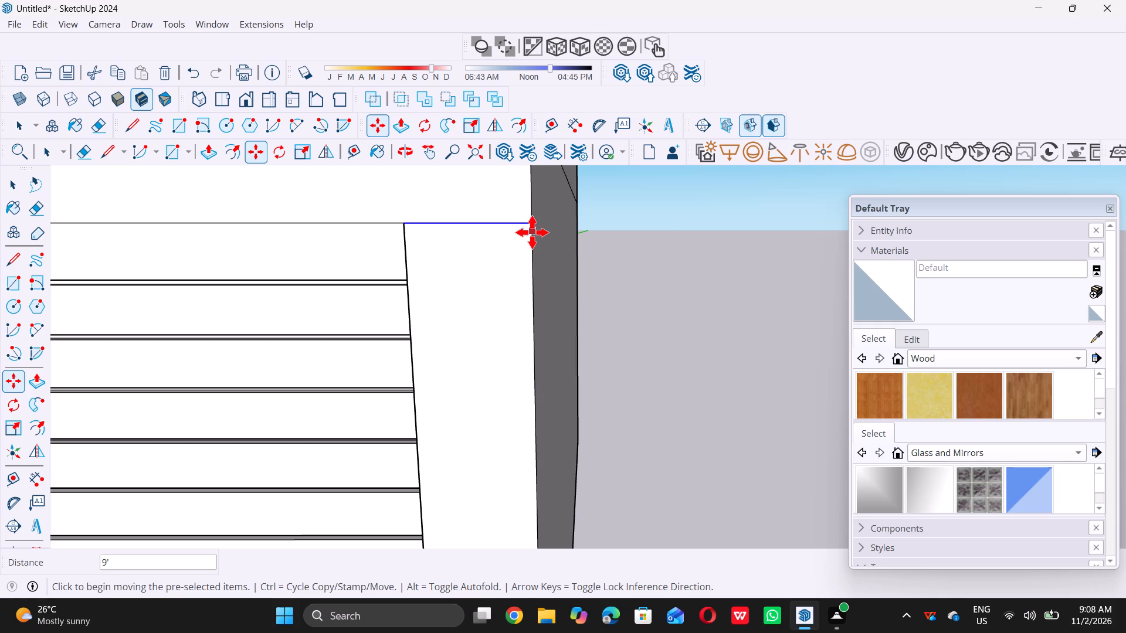
key(4)
key(Return)
key(space)
scroll(535, 239, down, 6)
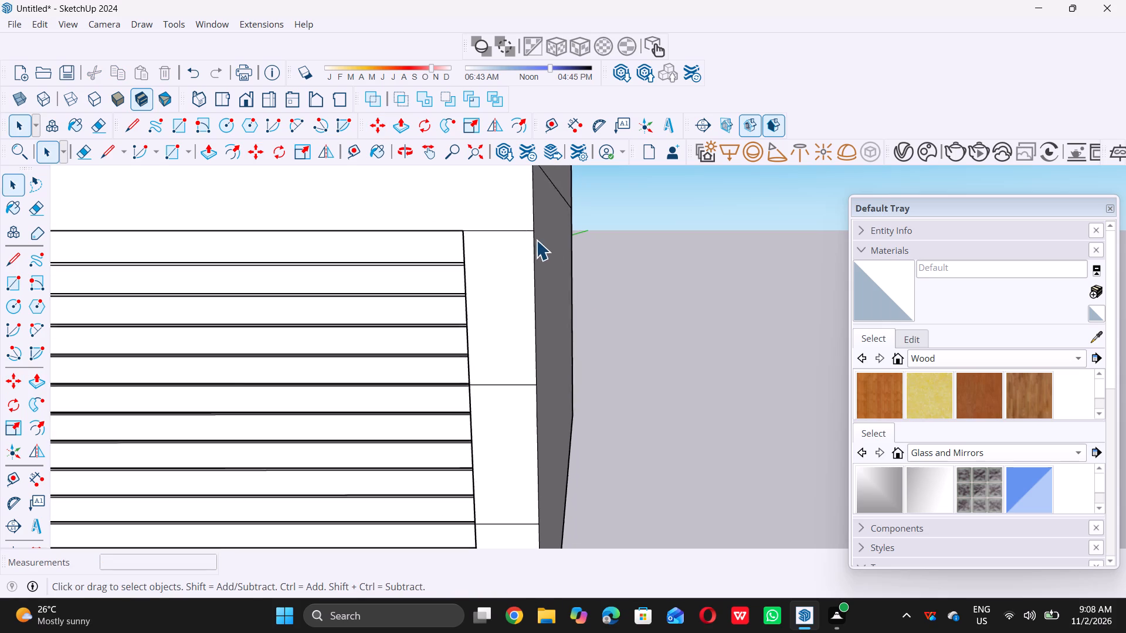
scroll(536, 240, down, 19)
middle_drag(567, 392, 556, 356)
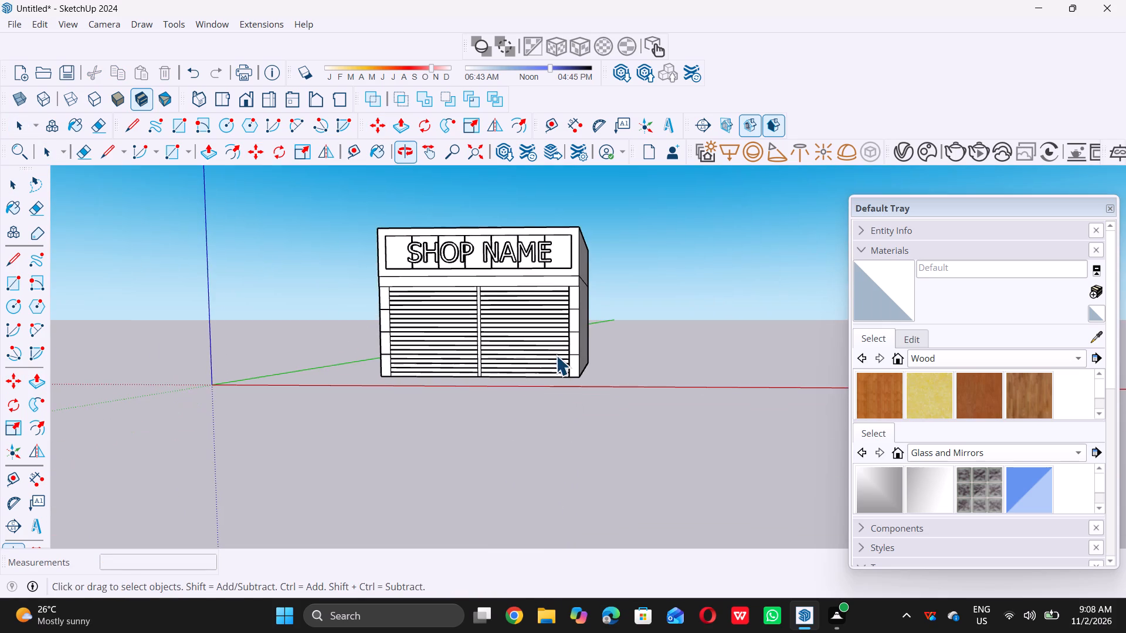
scroll(583, 309, up, 18)
scroll(550, 325, up, 4)
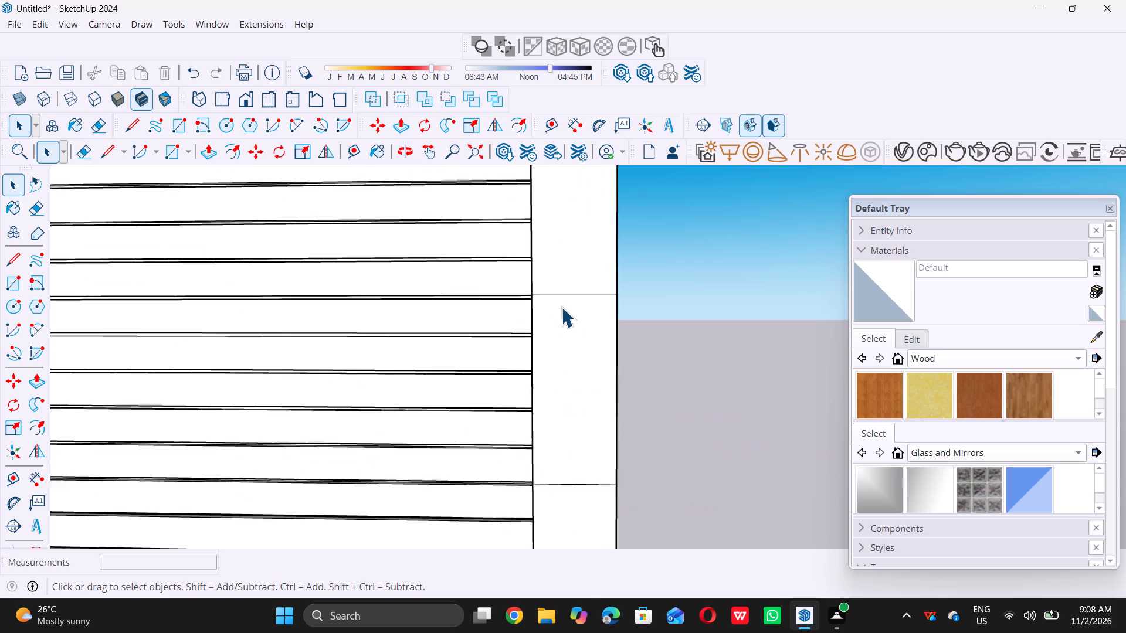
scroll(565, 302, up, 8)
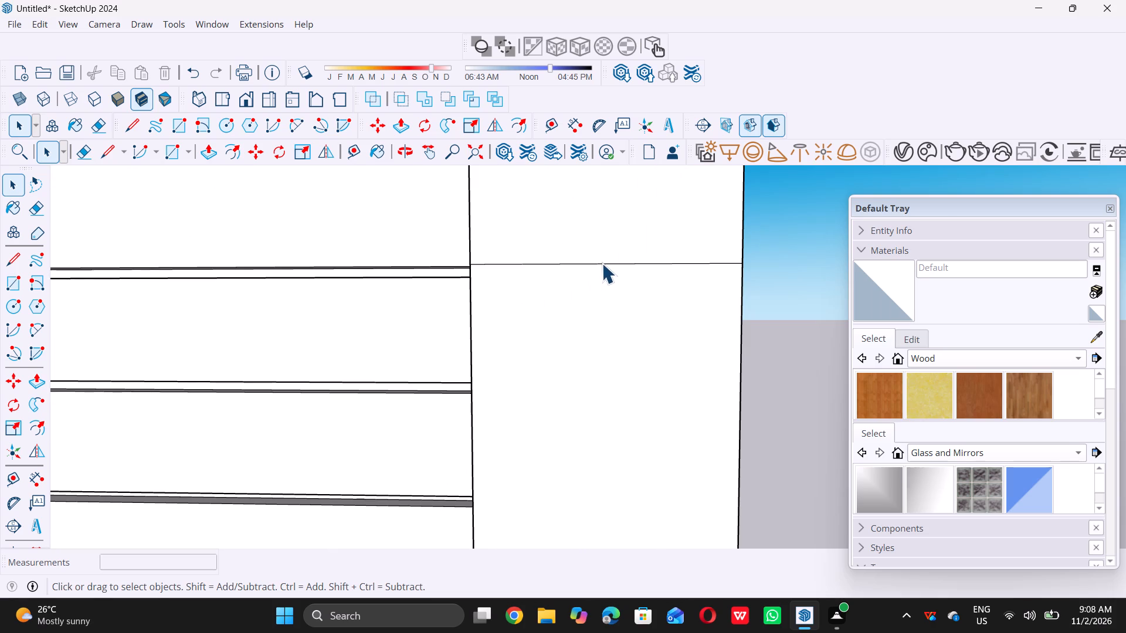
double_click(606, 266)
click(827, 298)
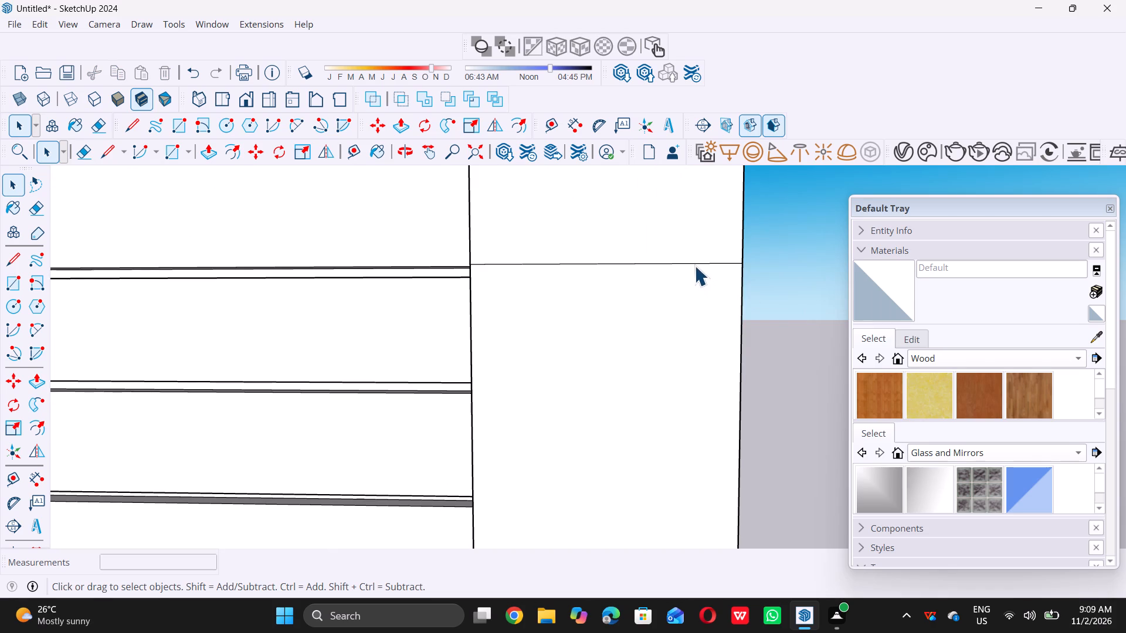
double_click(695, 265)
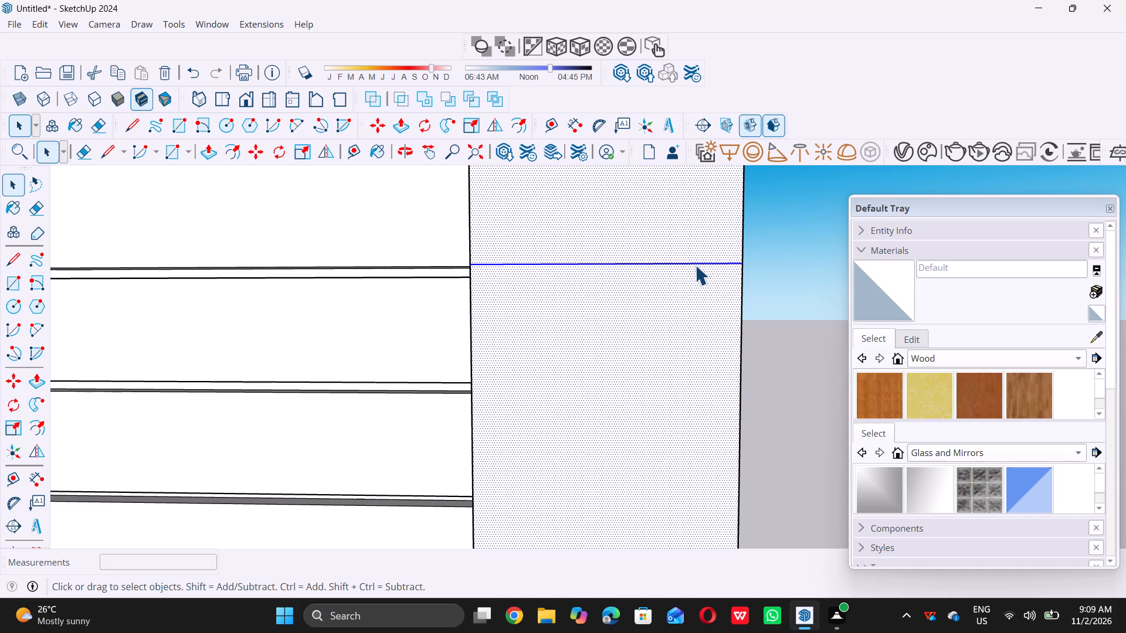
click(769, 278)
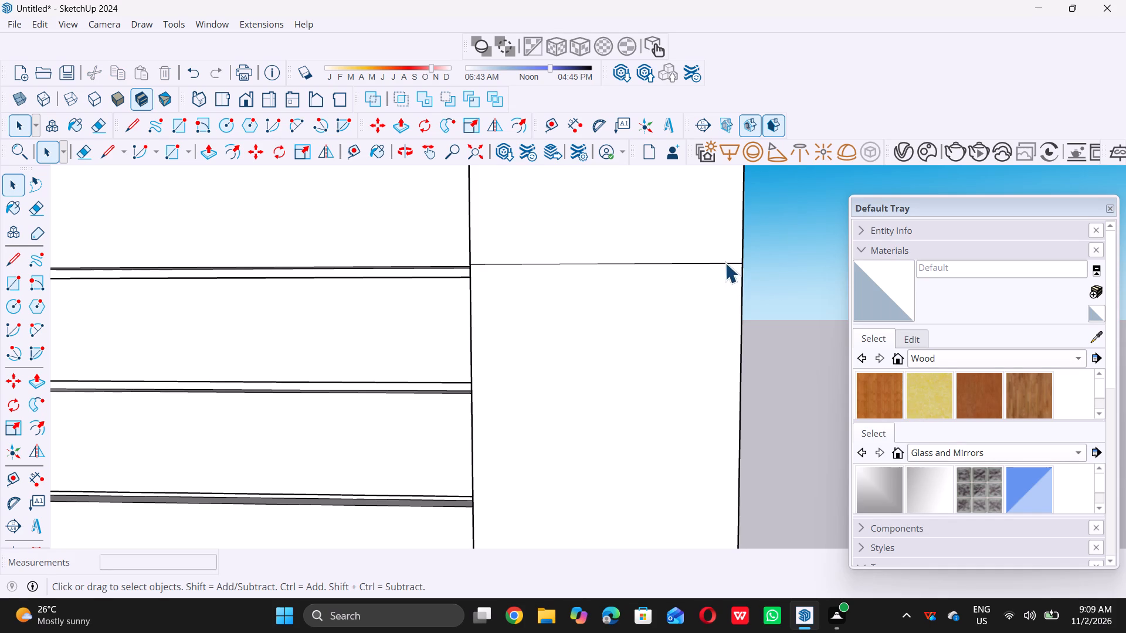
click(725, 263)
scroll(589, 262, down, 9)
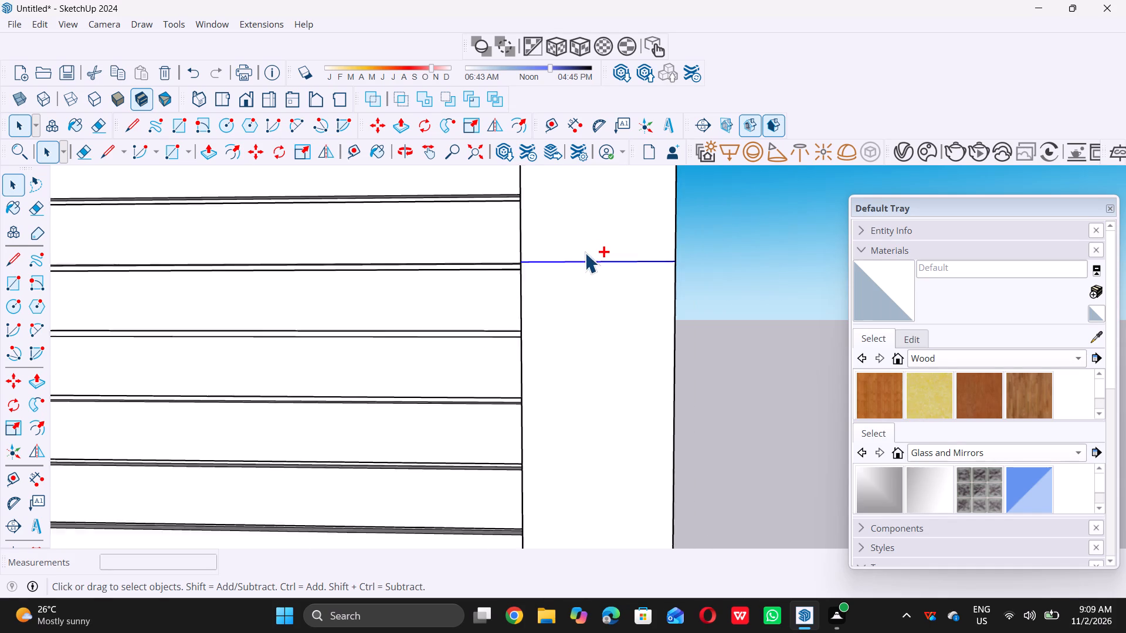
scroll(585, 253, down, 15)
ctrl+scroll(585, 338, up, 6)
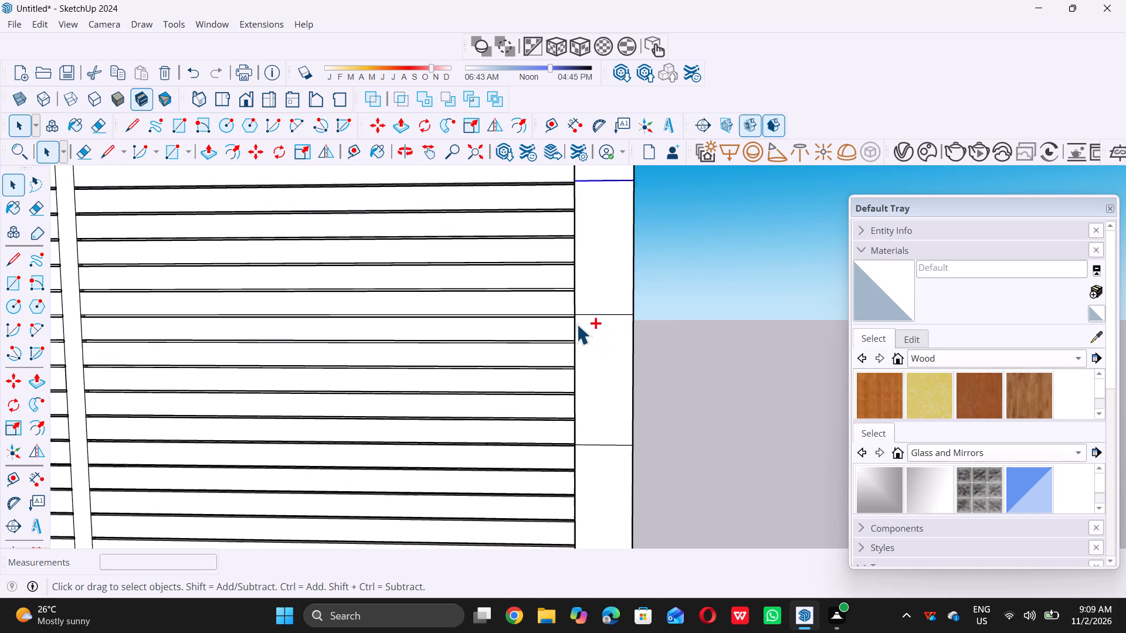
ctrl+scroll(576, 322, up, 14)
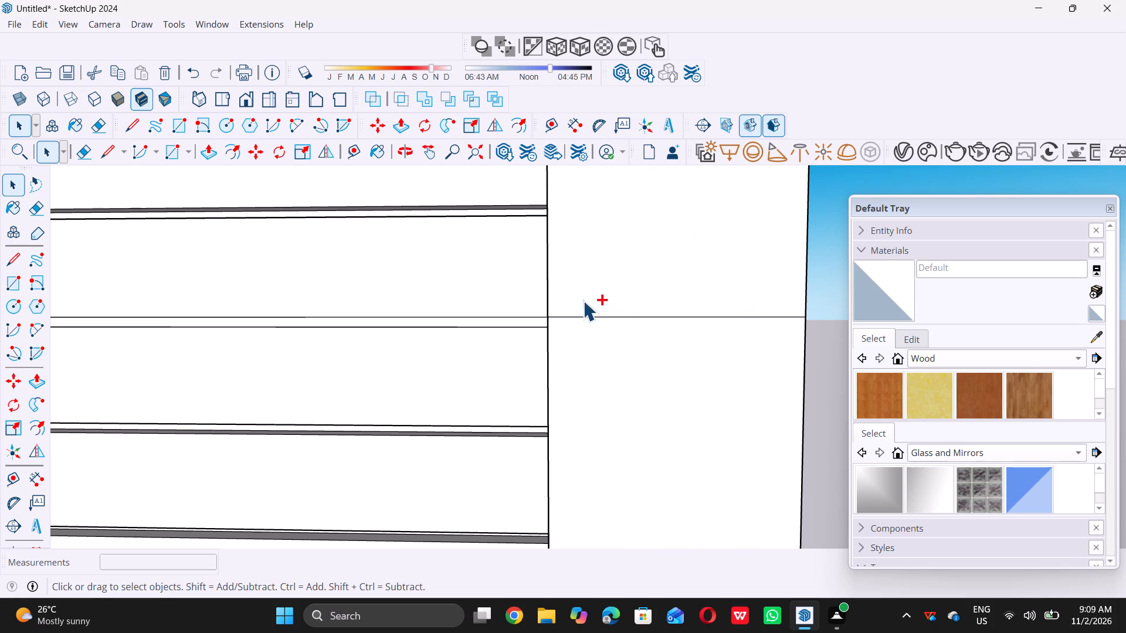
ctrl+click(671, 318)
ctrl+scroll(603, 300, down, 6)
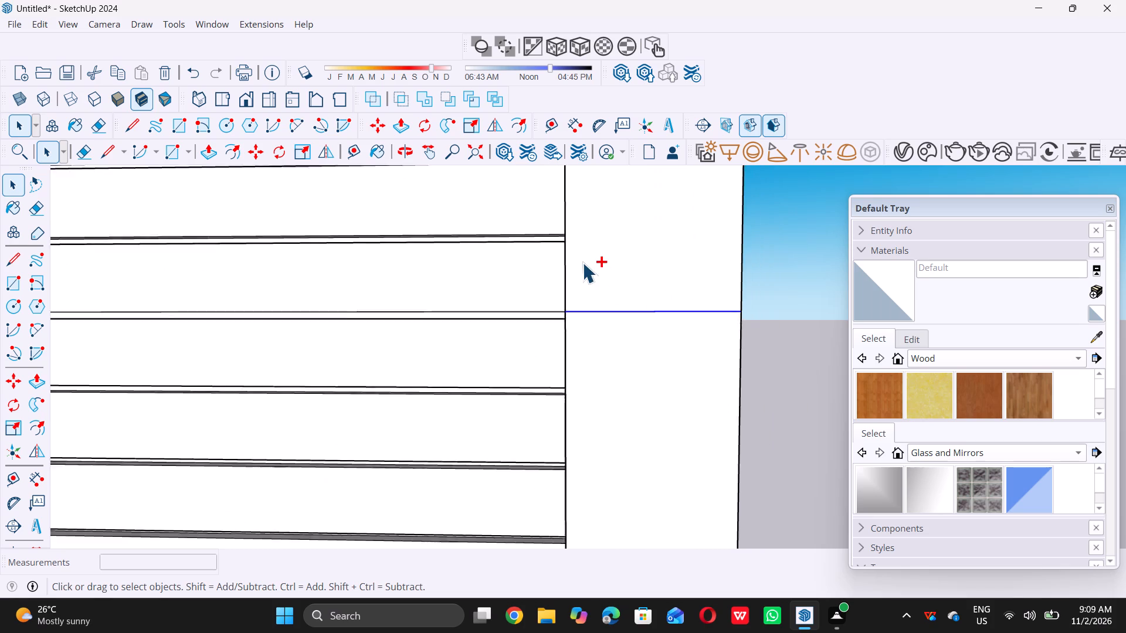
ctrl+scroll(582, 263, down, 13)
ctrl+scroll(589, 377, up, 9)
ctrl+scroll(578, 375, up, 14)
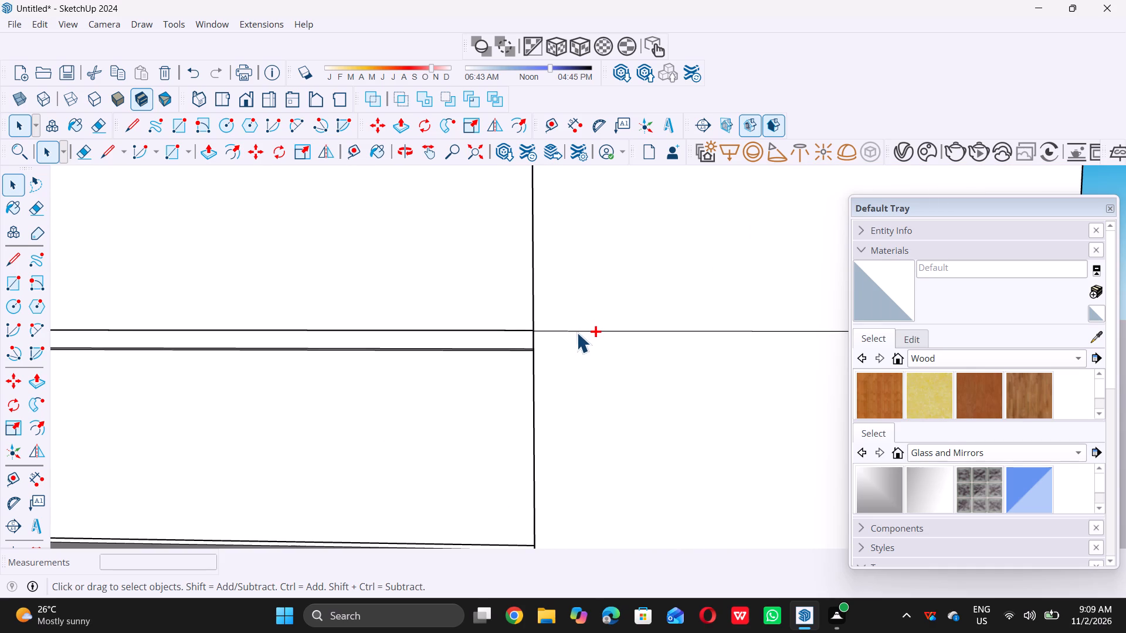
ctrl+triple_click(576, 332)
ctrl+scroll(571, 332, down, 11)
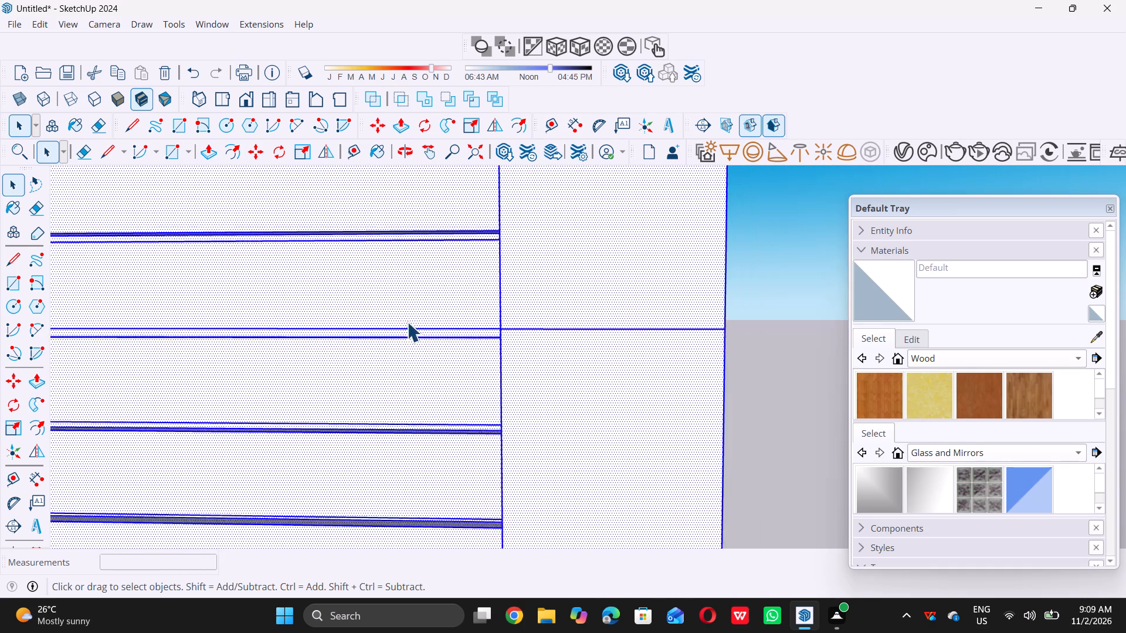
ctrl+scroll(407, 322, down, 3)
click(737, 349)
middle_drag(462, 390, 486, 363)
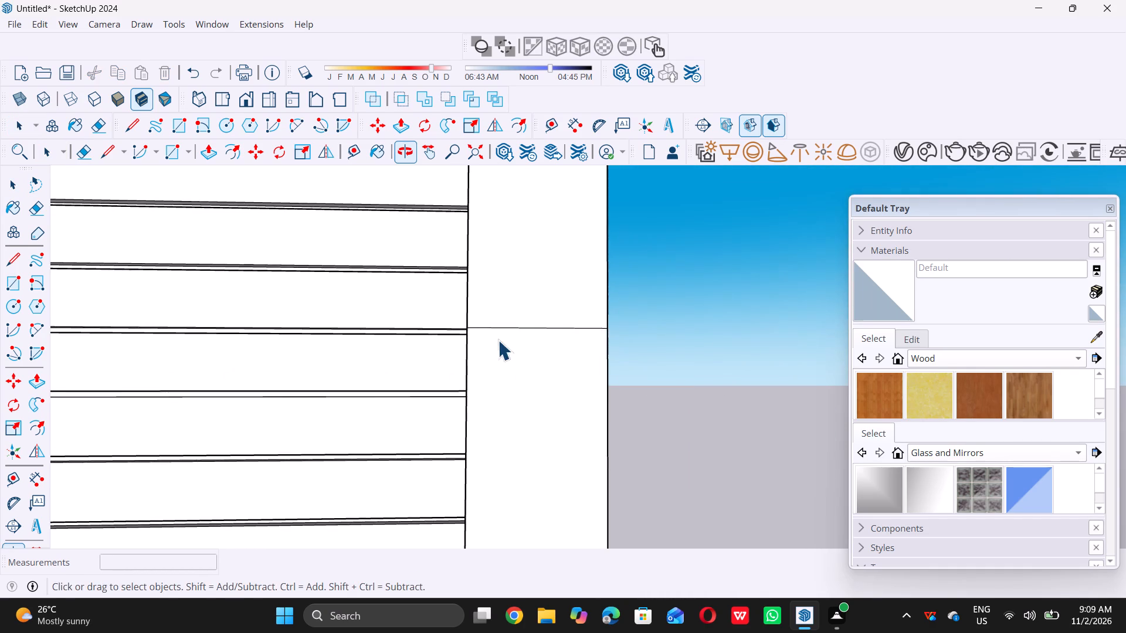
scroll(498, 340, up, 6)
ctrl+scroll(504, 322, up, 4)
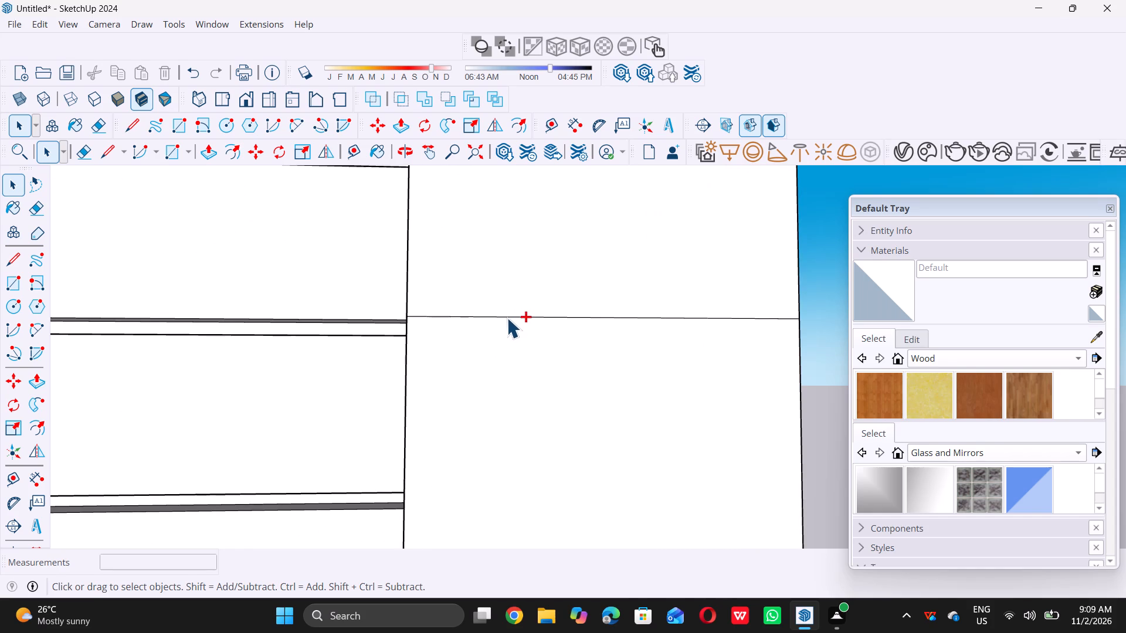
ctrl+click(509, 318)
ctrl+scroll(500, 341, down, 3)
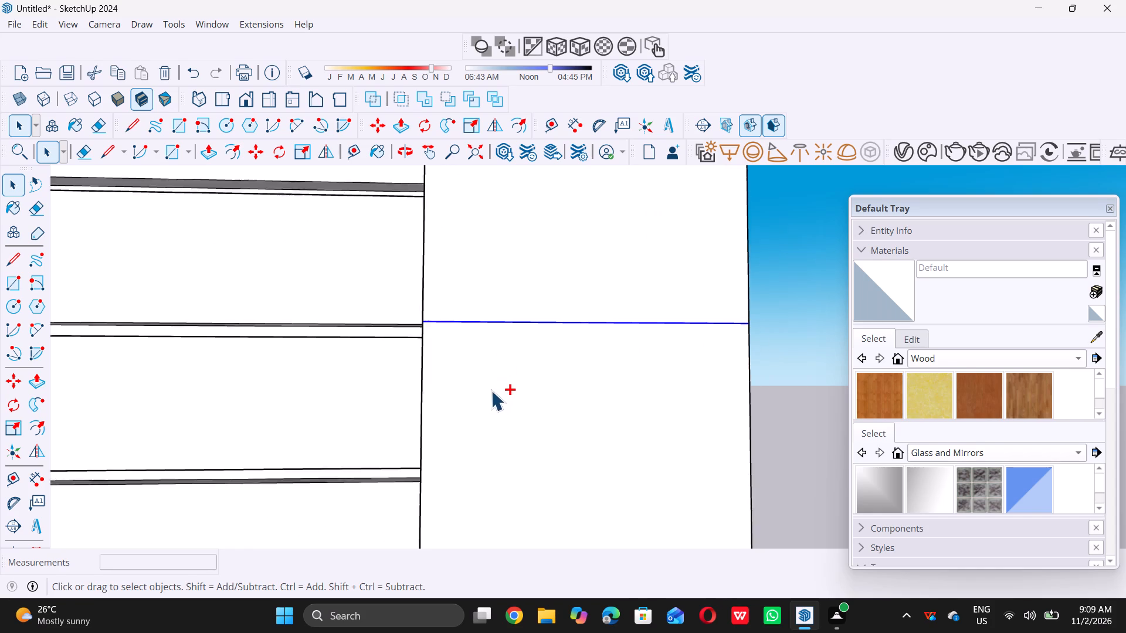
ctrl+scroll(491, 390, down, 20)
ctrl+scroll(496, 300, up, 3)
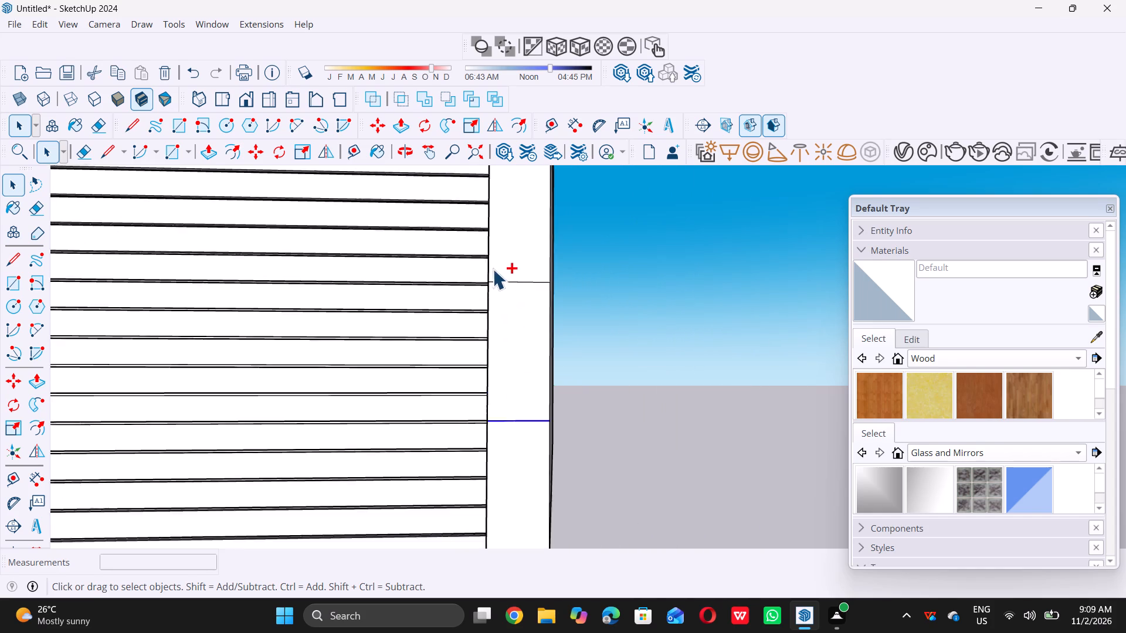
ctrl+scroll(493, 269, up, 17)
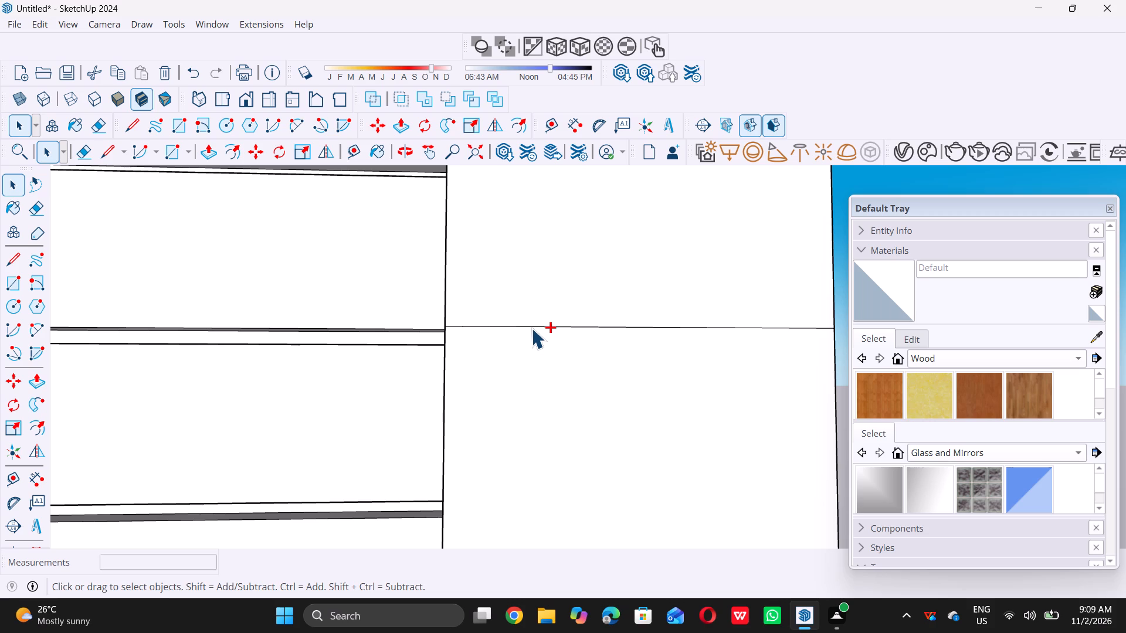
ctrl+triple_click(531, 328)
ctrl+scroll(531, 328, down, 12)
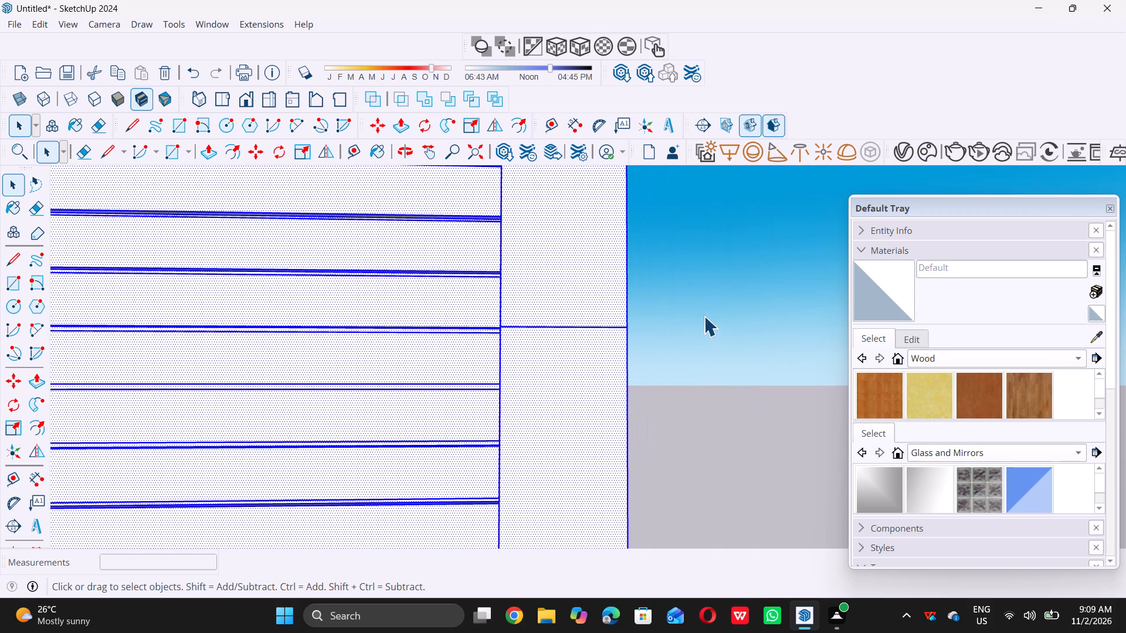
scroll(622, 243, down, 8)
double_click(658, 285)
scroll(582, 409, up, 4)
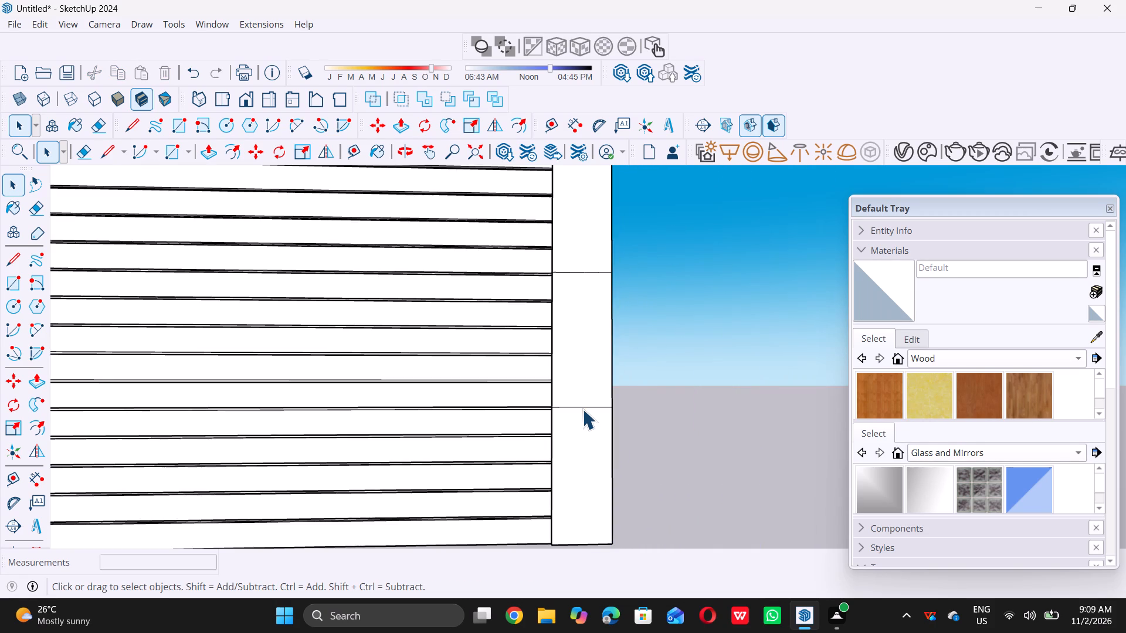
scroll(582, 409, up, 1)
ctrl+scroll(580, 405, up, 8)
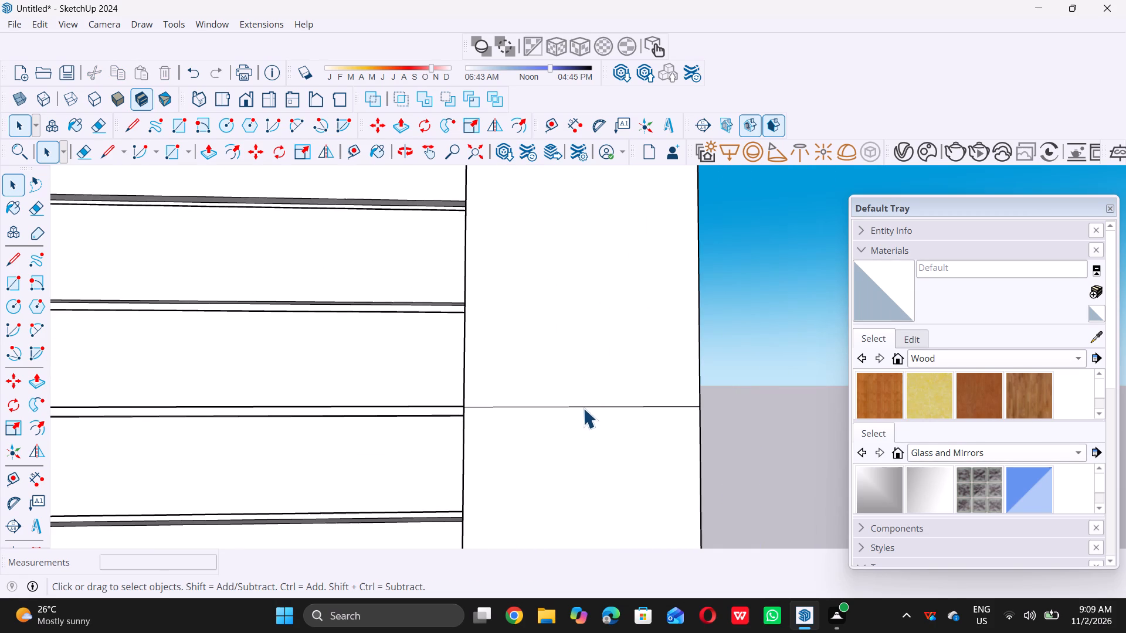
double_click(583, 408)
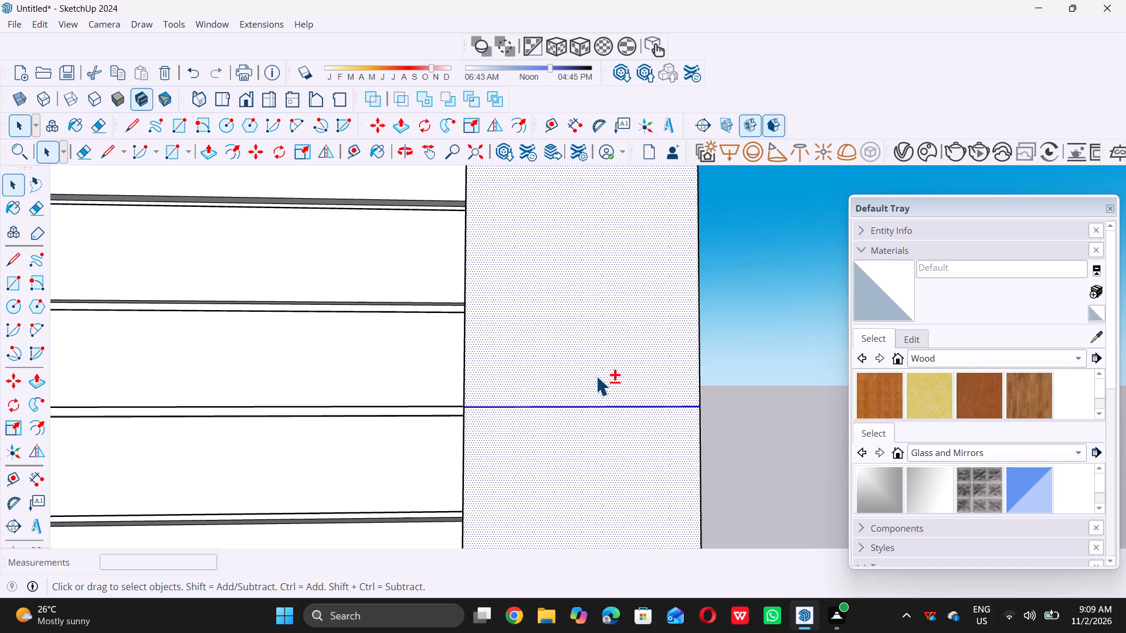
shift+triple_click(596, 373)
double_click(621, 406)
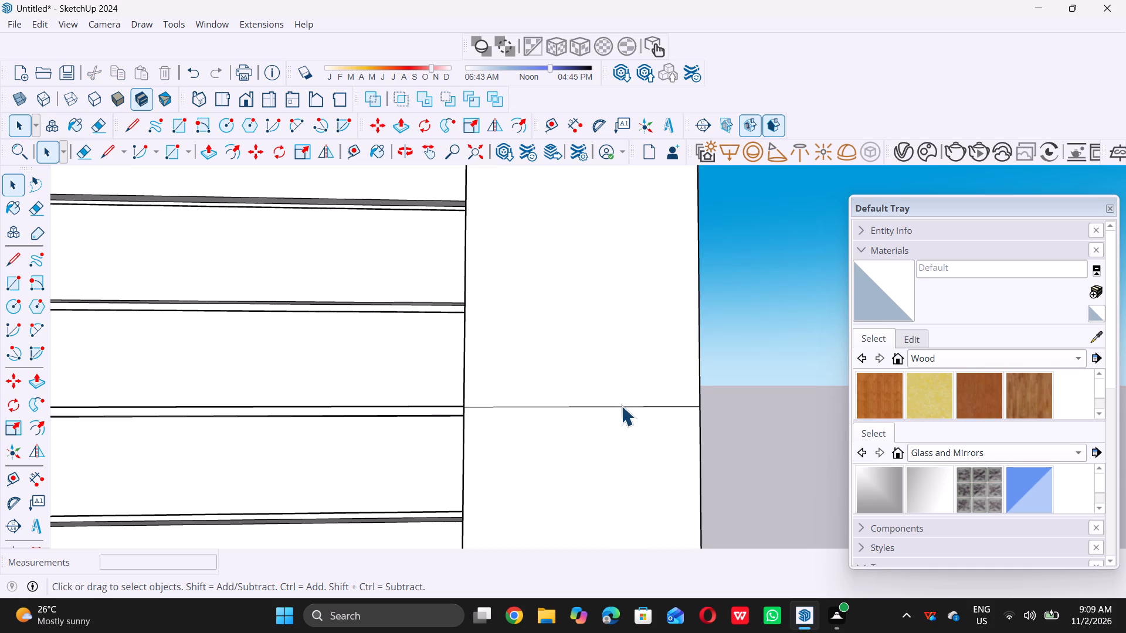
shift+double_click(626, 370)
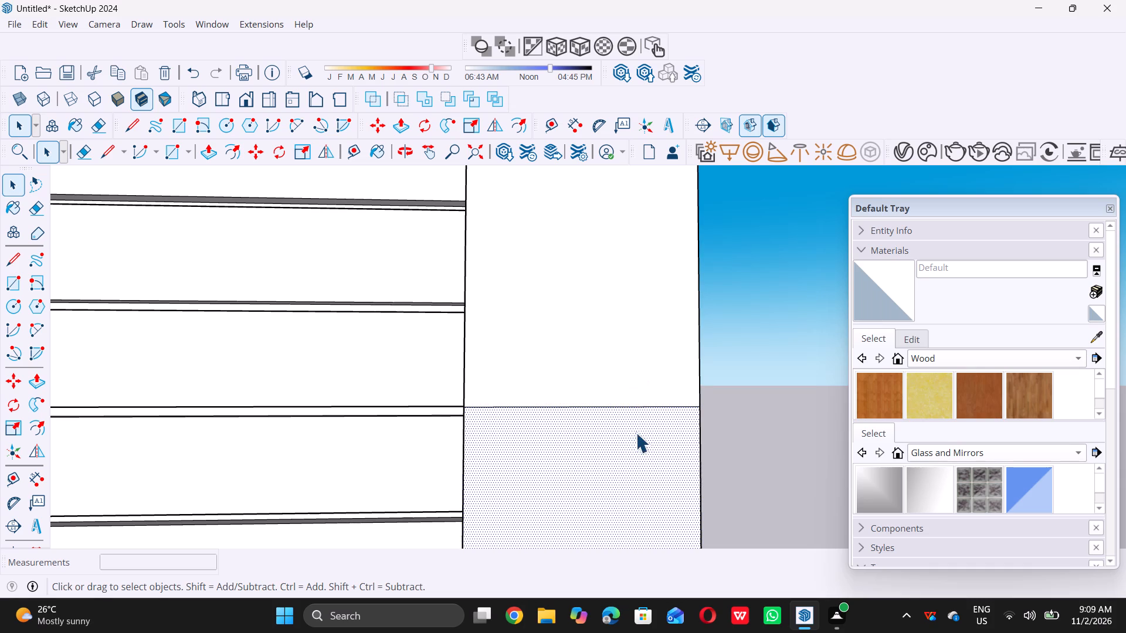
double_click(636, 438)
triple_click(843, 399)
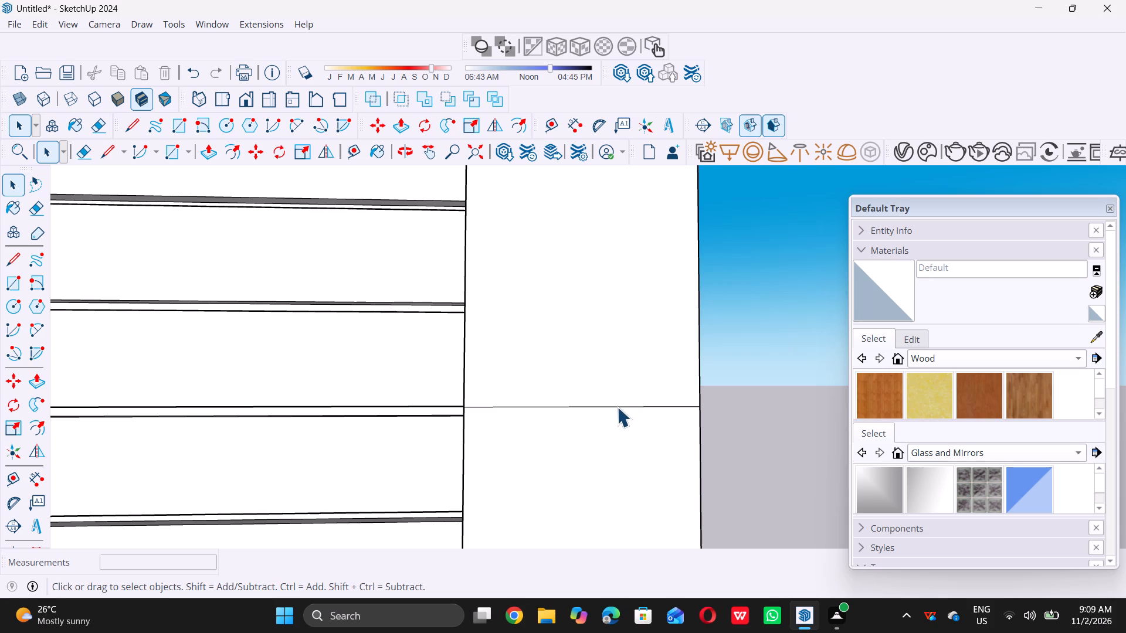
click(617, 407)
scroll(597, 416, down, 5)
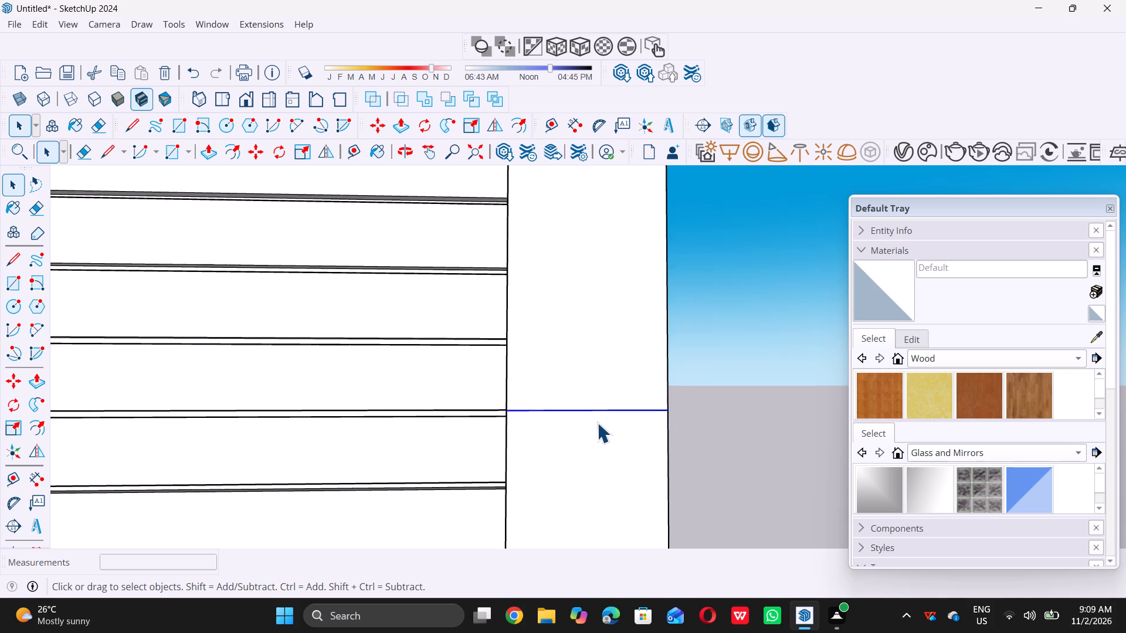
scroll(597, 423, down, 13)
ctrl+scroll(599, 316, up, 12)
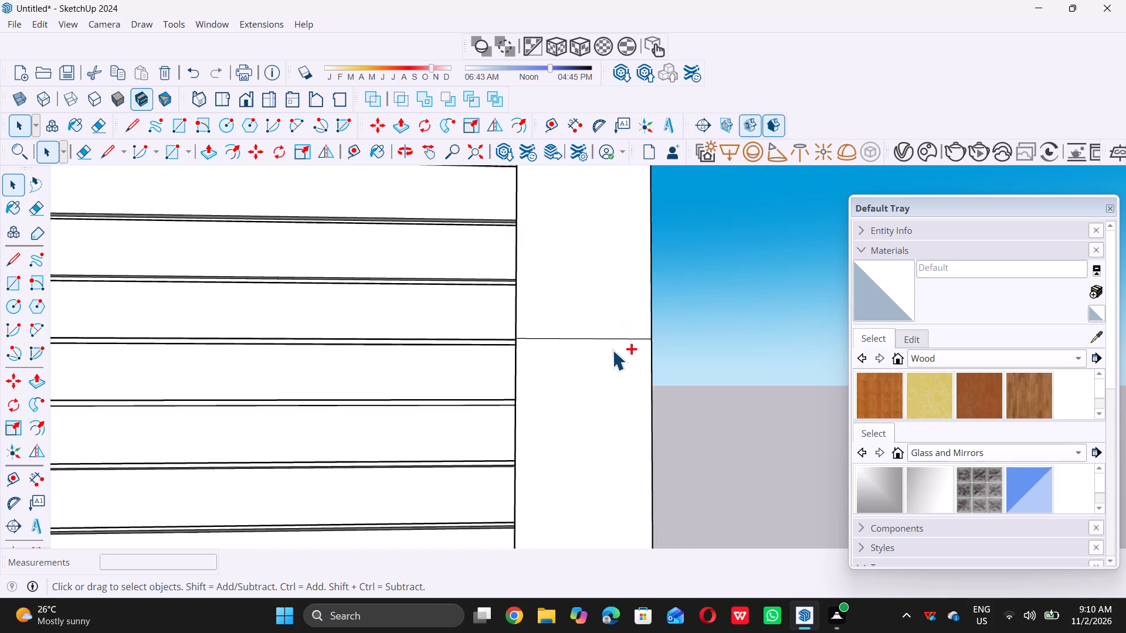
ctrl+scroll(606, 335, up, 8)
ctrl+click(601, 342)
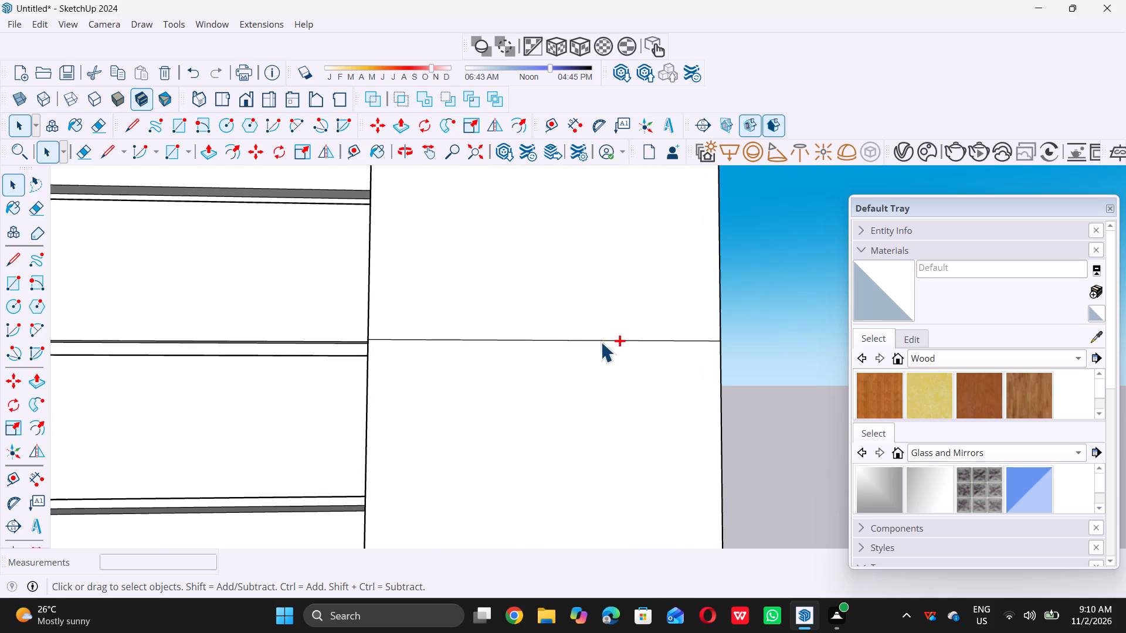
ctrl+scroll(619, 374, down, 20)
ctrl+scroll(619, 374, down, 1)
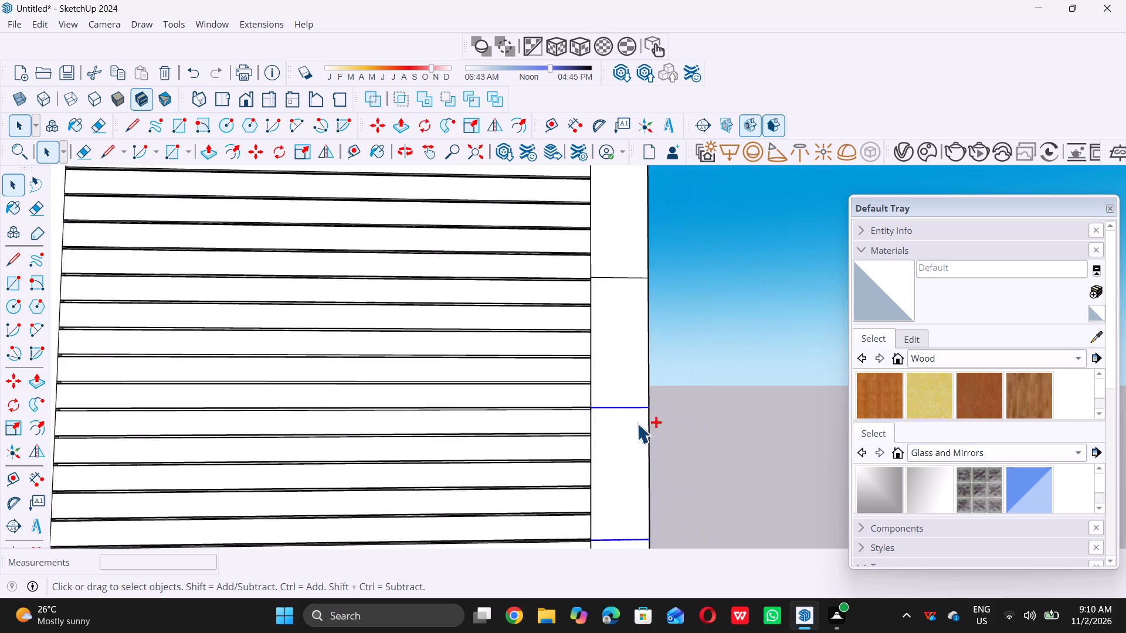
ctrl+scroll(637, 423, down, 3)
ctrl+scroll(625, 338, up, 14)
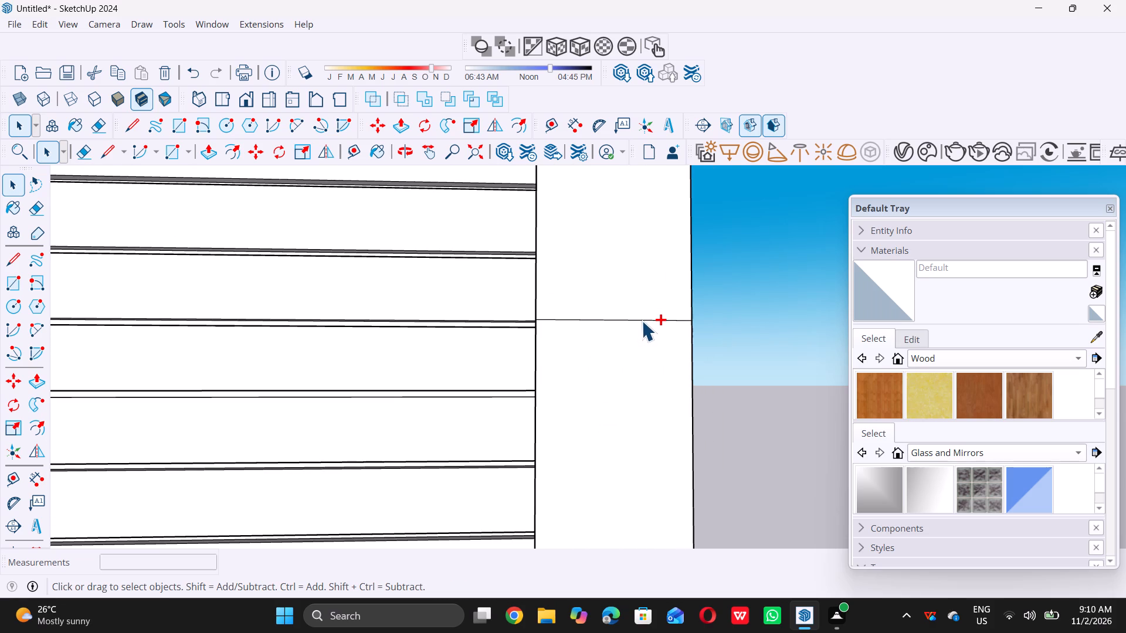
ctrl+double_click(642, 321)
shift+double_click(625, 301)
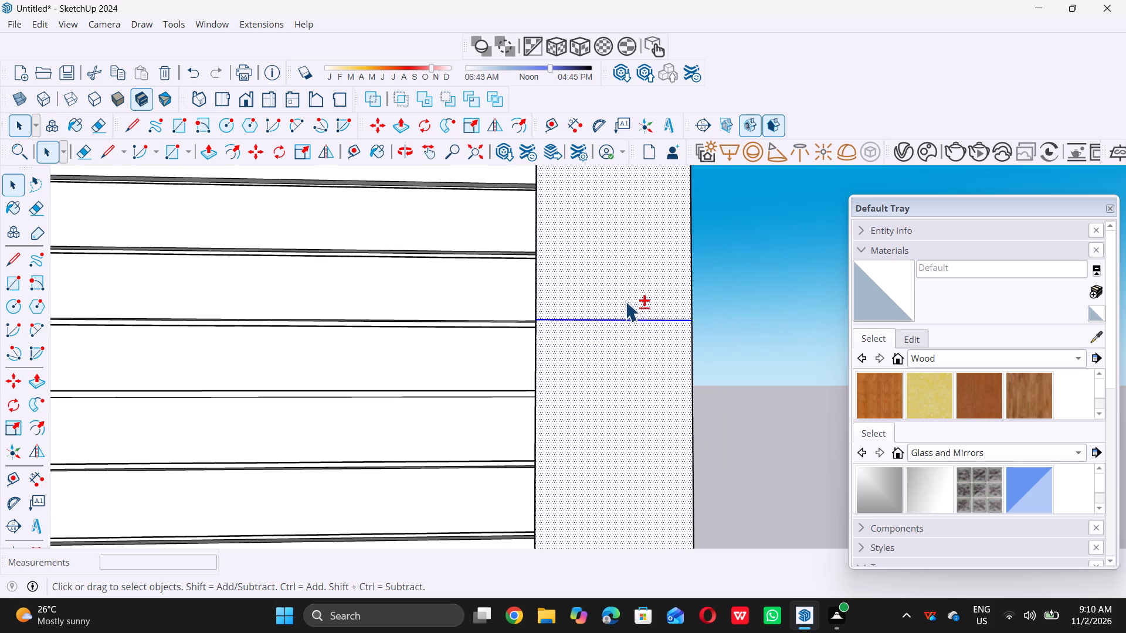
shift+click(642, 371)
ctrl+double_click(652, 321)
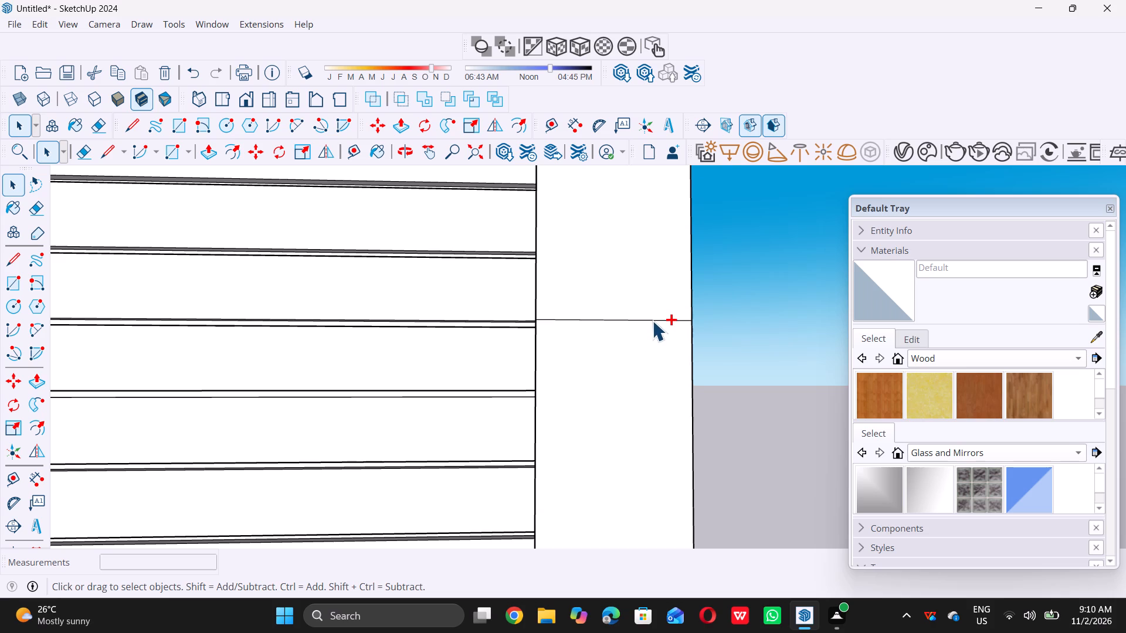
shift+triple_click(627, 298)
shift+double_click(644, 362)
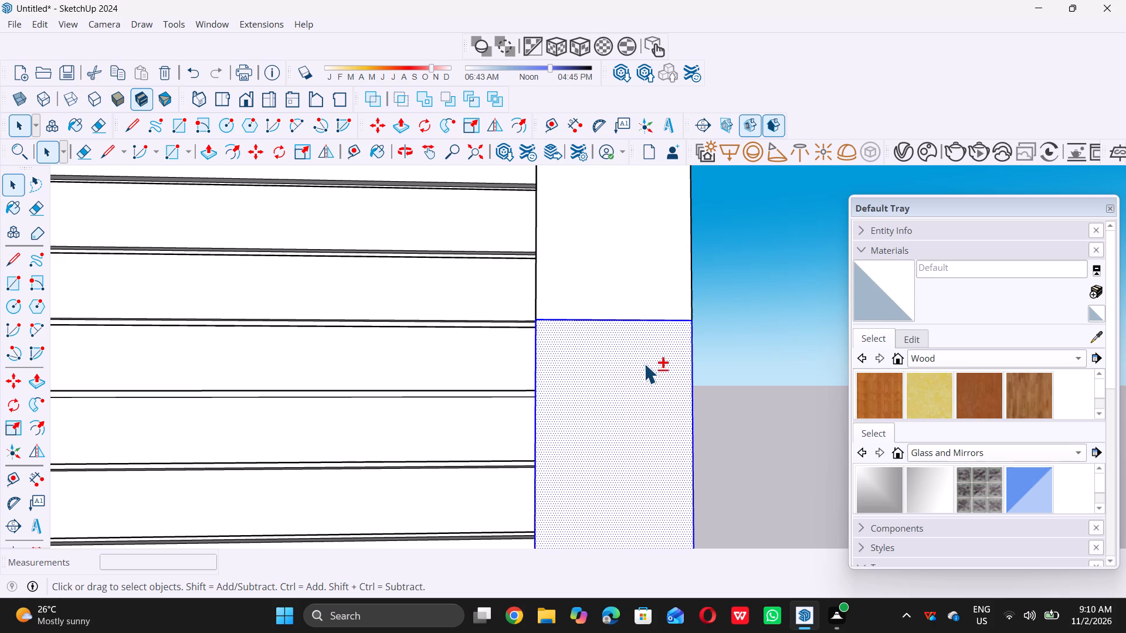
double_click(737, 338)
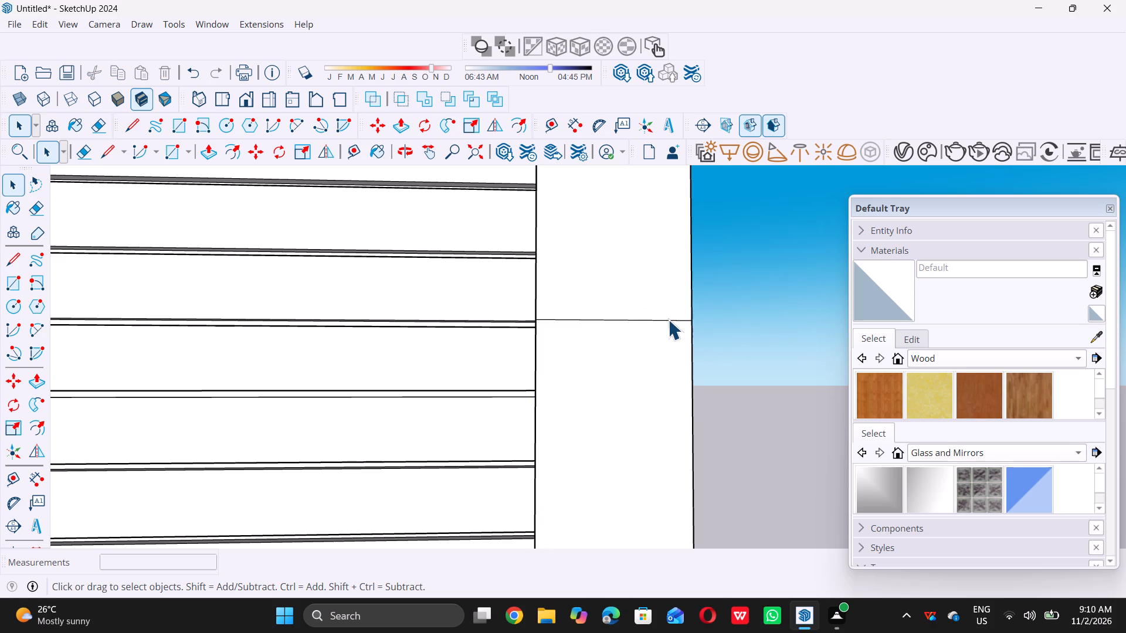
Copy the three dividing lines on the right column 0.5" downward to form the paired groove lines.
click(668, 319)
ctrl+scroll(610, 301, down, 11)
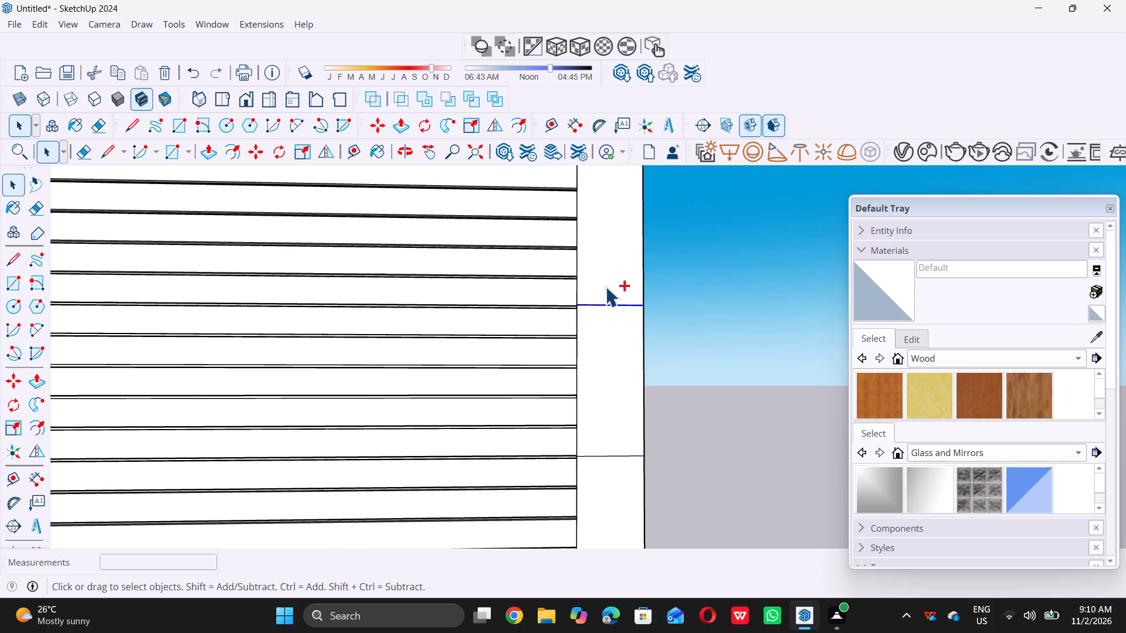
ctrl+scroll(605, 287, down, 6)
ctrl+scroll(619, 366, up, 19)
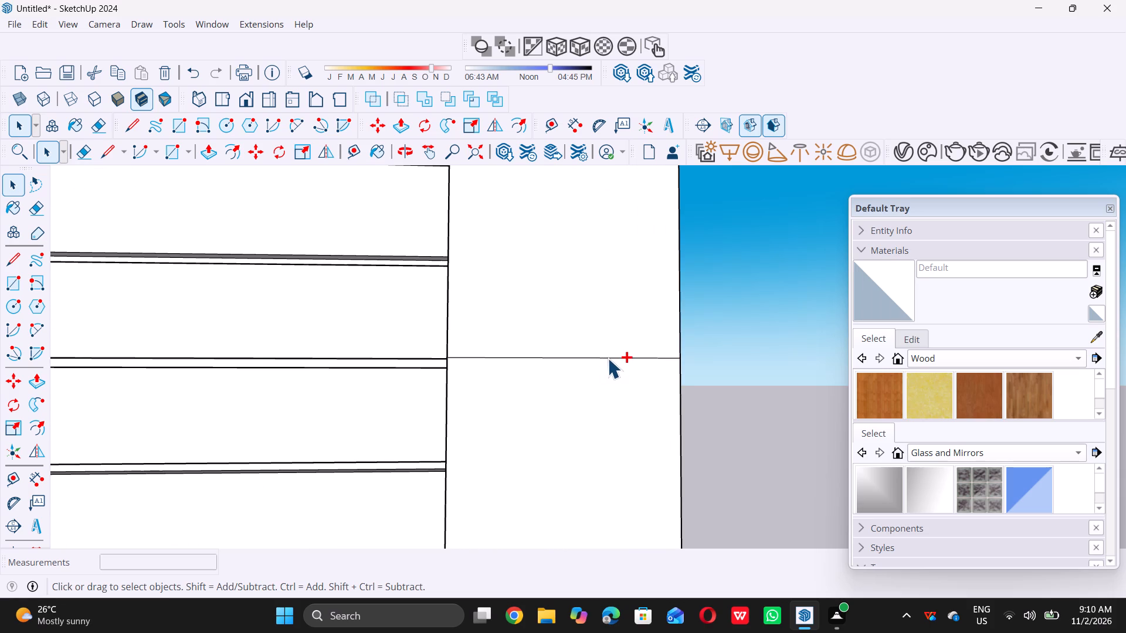
ctrl+click(608, 359)
ctrl+scroll(567, 350, down, 20)
ctrl+scroll(567, 350, down, 5)
ctrl+scroll(558, 388, up, 3)
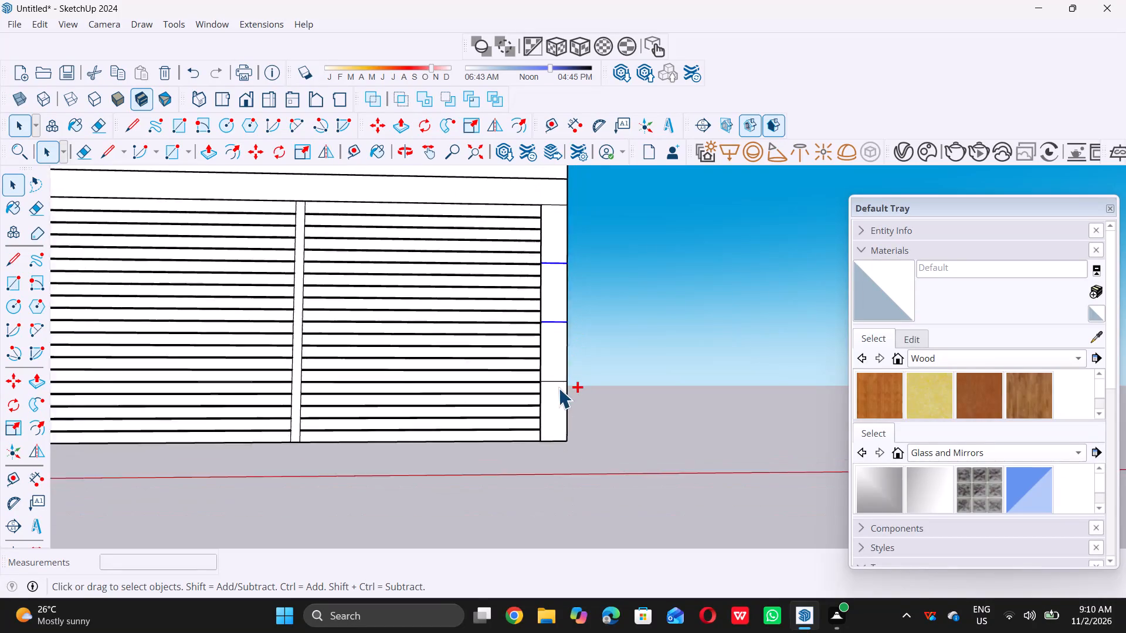
ctrl+scroll(558, 388, up, 19)
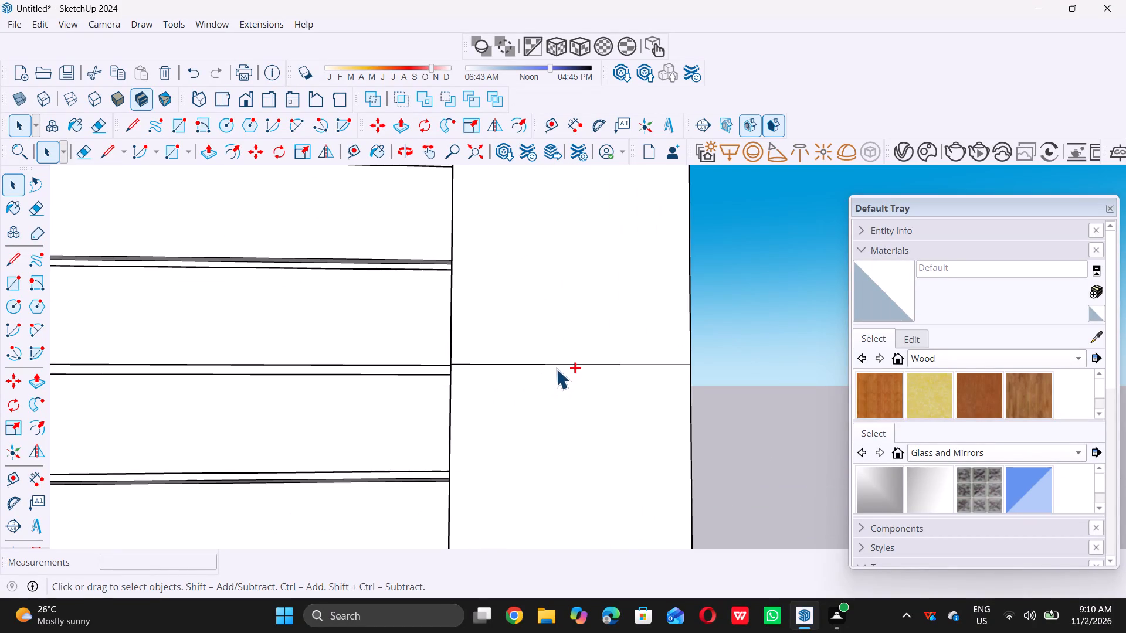
ctrl+click(560, 365)
ctrl+scroll(567, 407, down, 16)
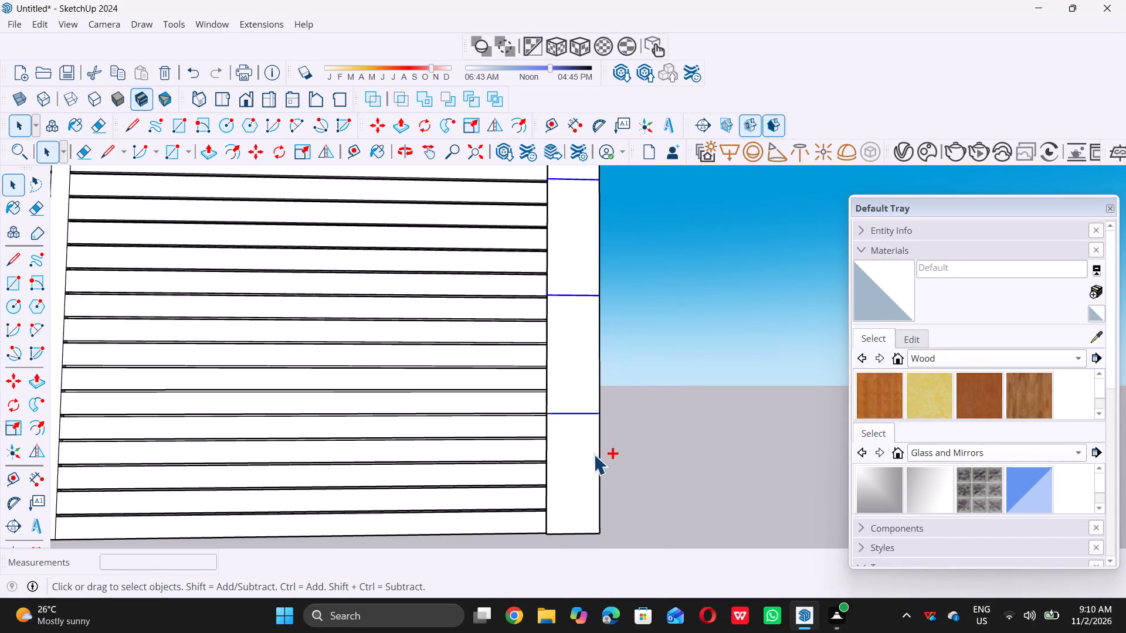
ctrl+scroll(598, 467, up, 11)
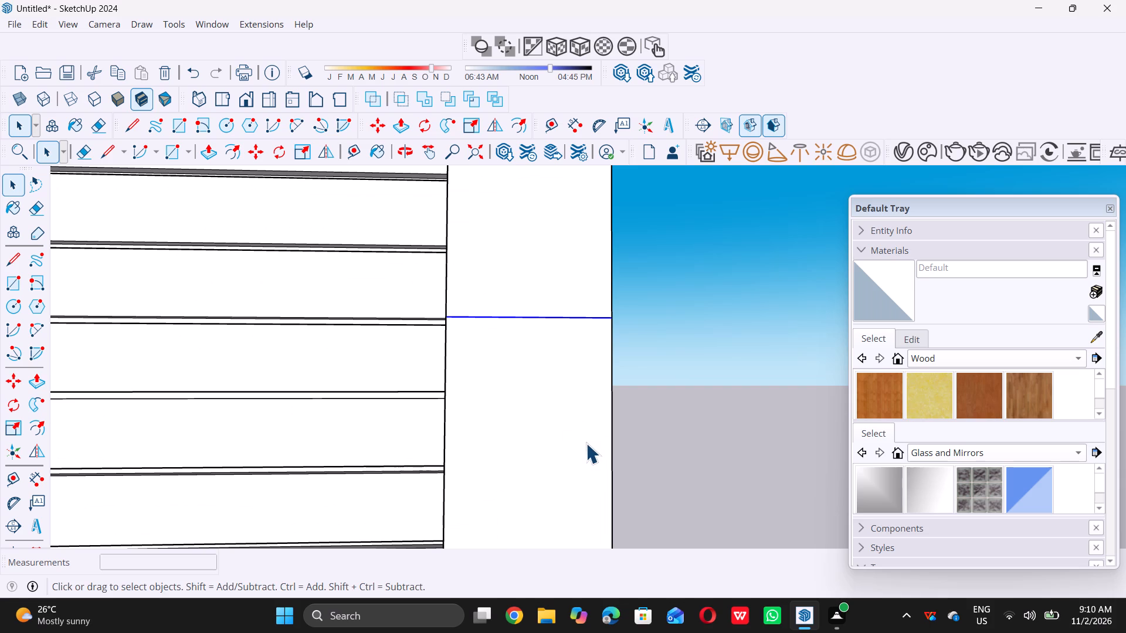
key(m)
scroll(608, 311, up, 6)
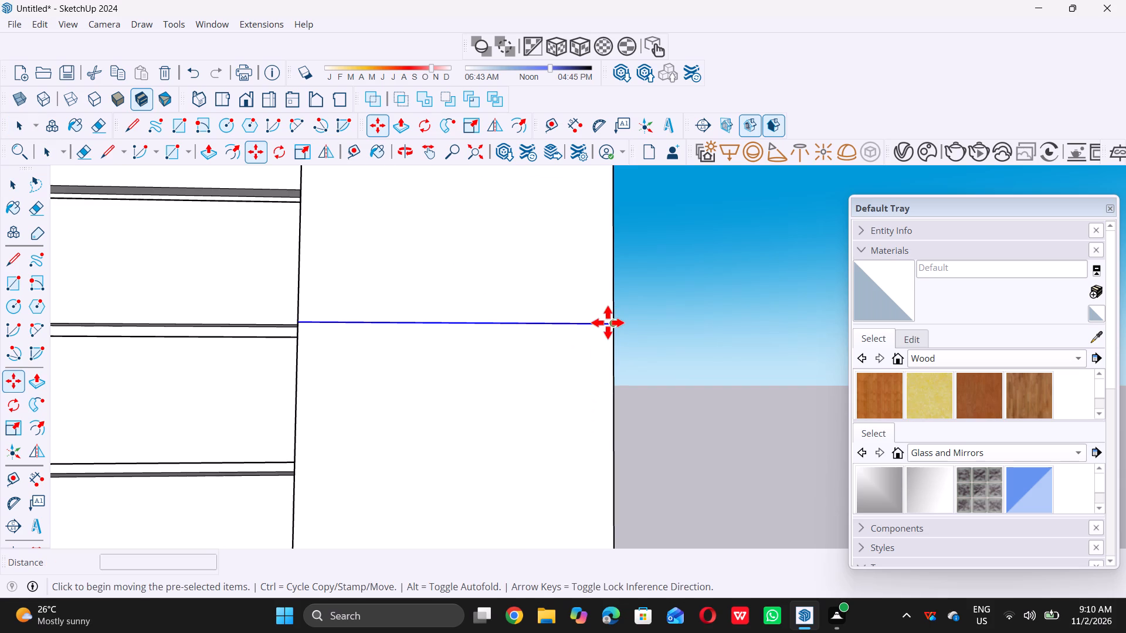
double_click(608, 324)
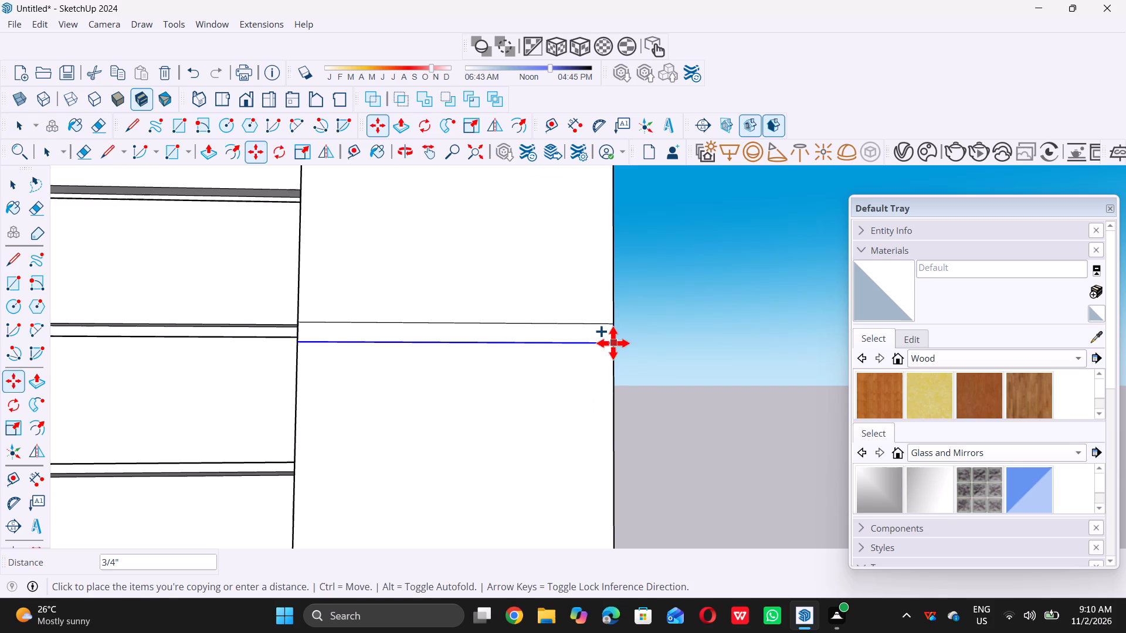
text(0.5)
key(shift+quotedbl)
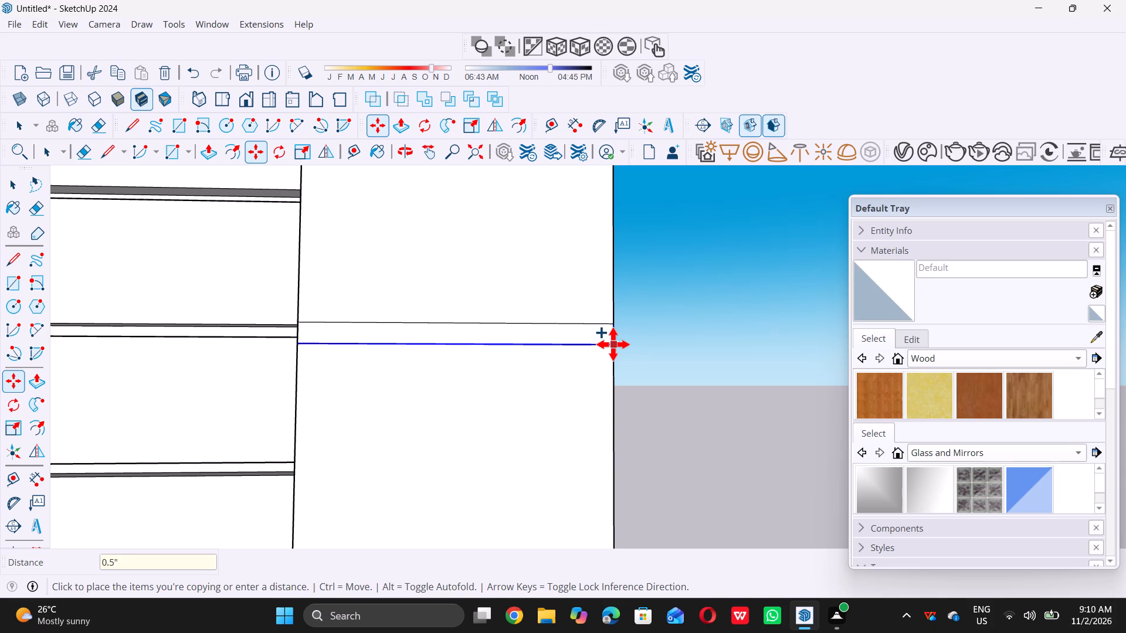
key(Return)
key(space)
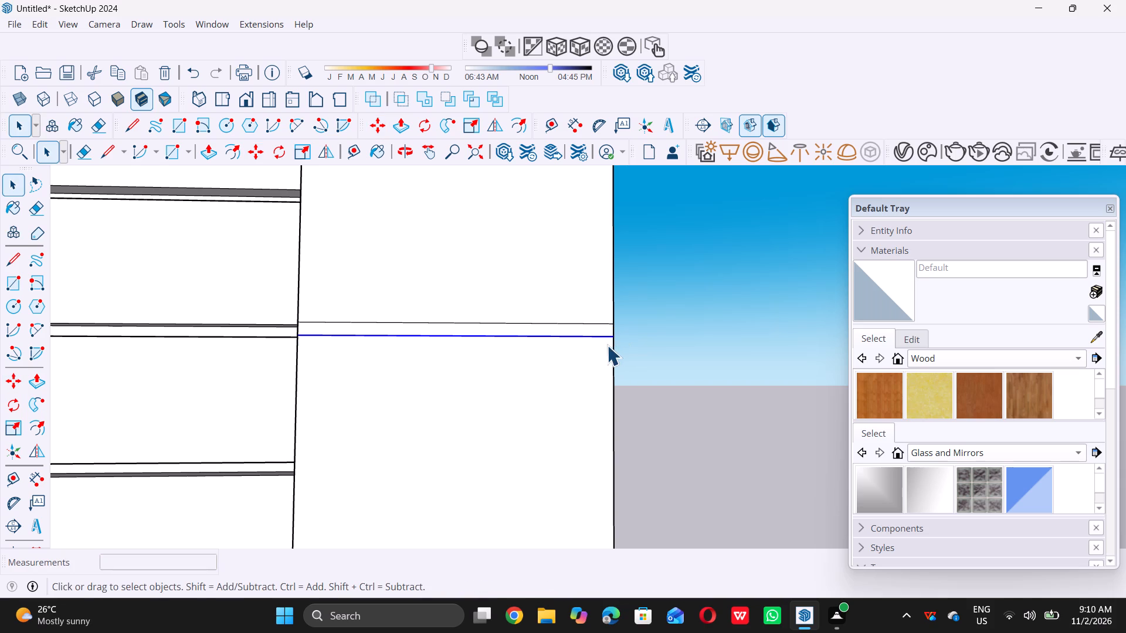
scroll(606, 346, down, 20)
scroll(606, 346, down, 7)
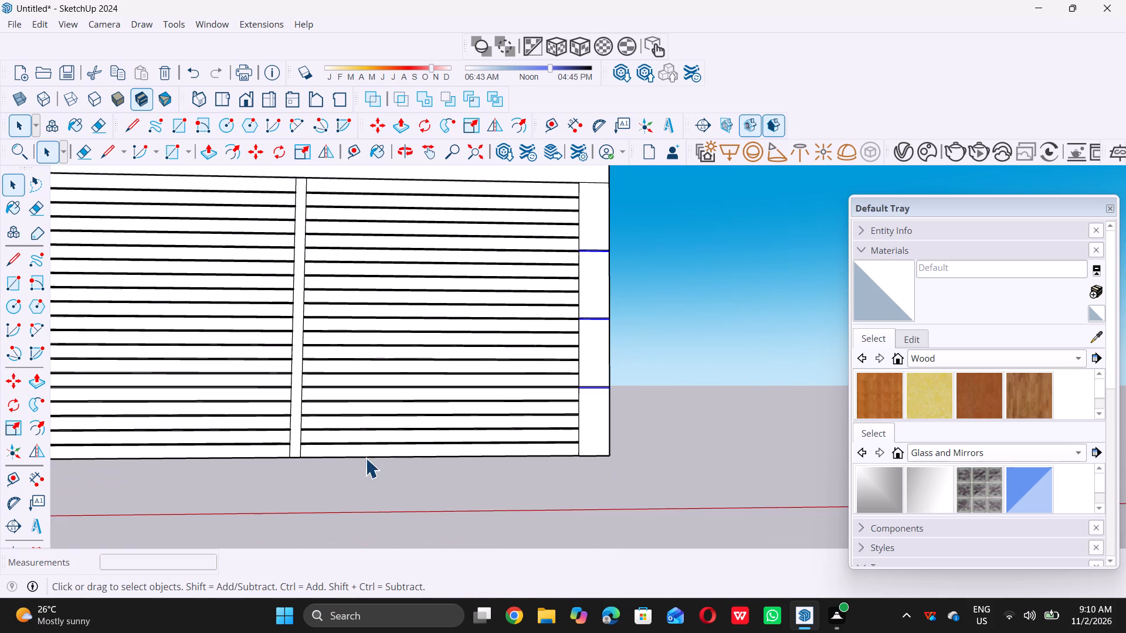
scroll(442, 429, down, 4)
double_click(731, 373)
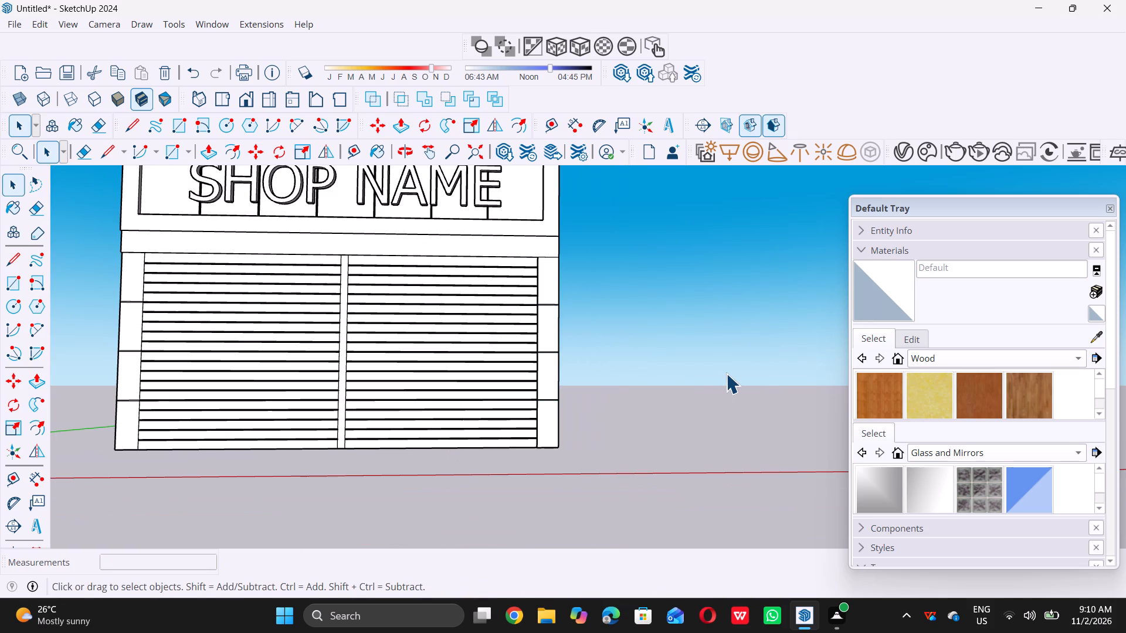
Inspect both front columns from several angles, checking where they meet the beam above and the left column's uppermost groove lines.
middle_drag(675, 377, 661, 382)
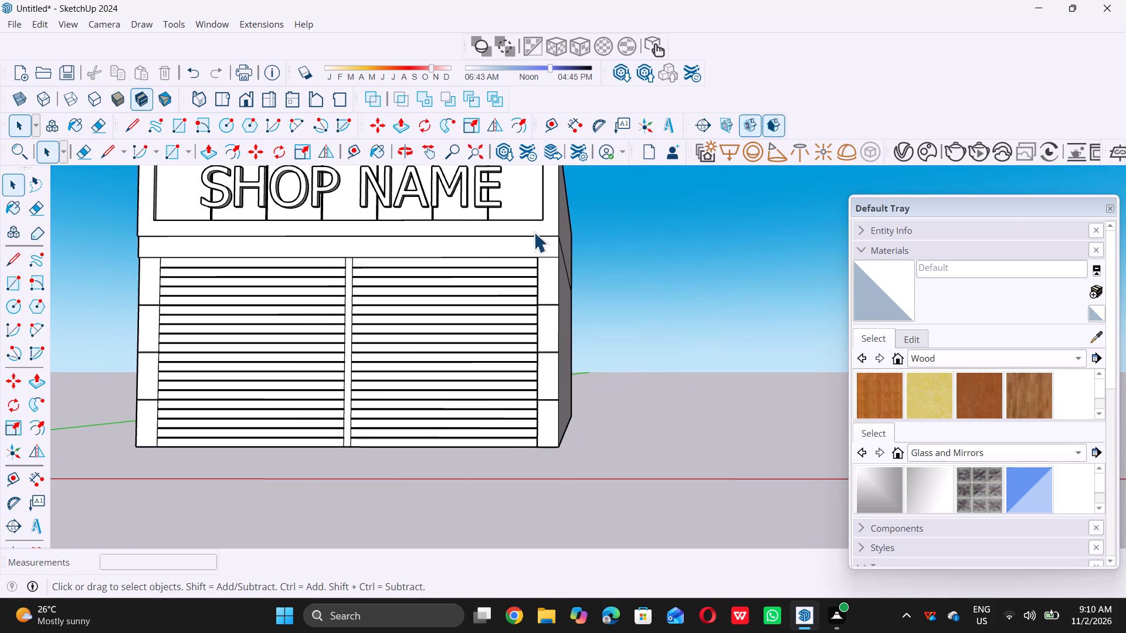
scroll(534, 212, up, 11)
middle_drag(583, 339, 474, 325)
middle_click(399, 353)
scroll(392, 322, down, 6)
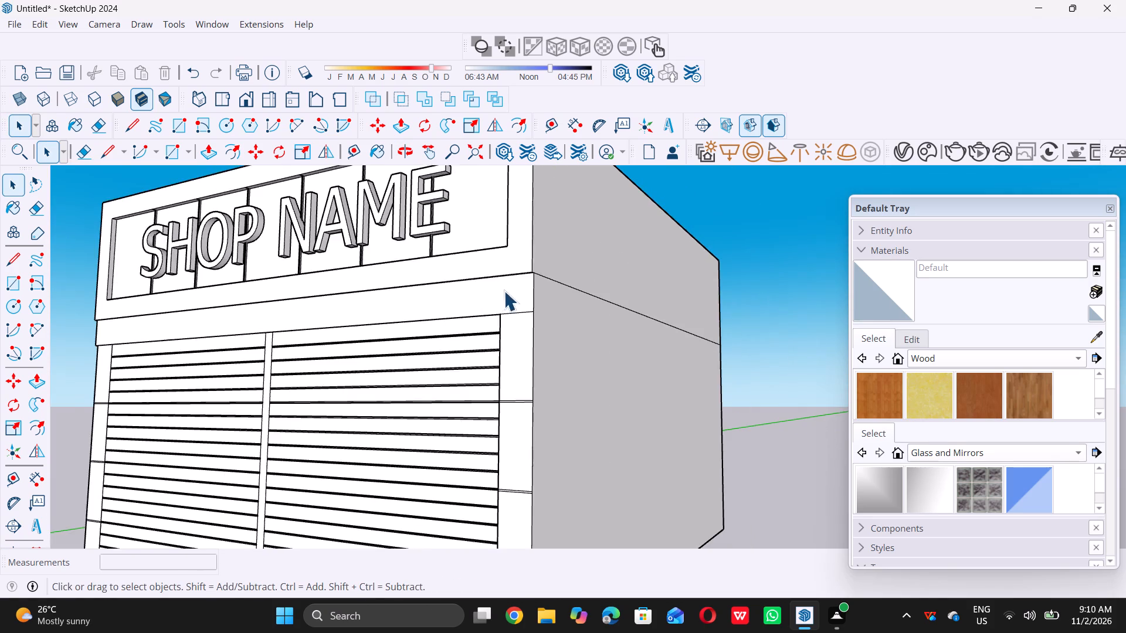
scroll(504, 291, down, 1)
scroll(86, 365, up, 7)
scroll(222, 332, up, 11)
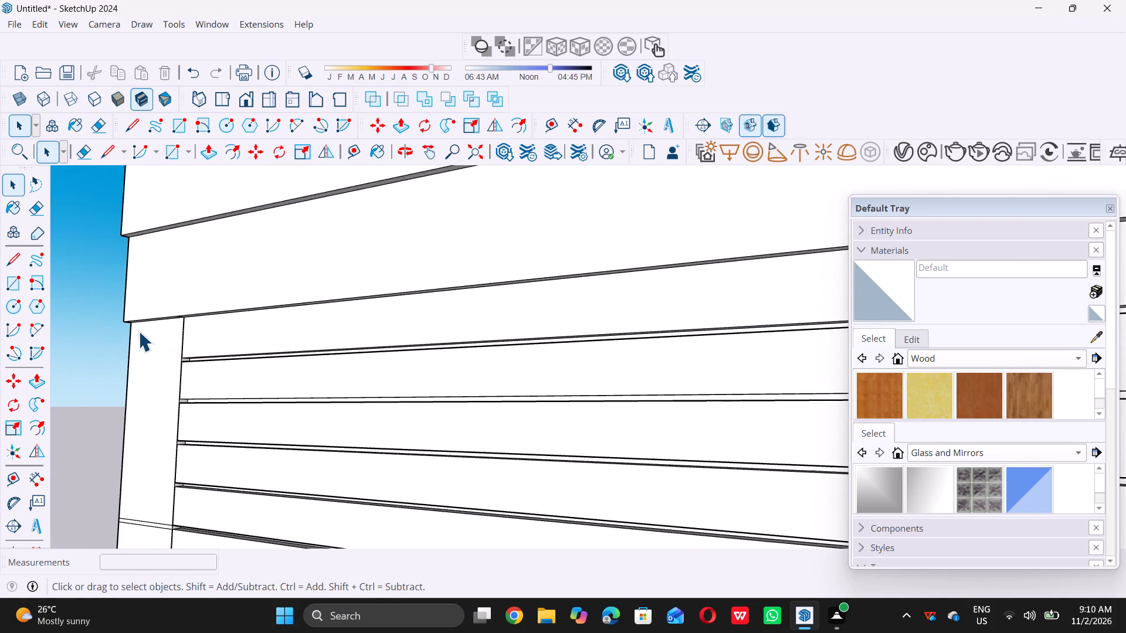
scroll(138, 331, up, 13)
scroll(147, 324, down, 12)
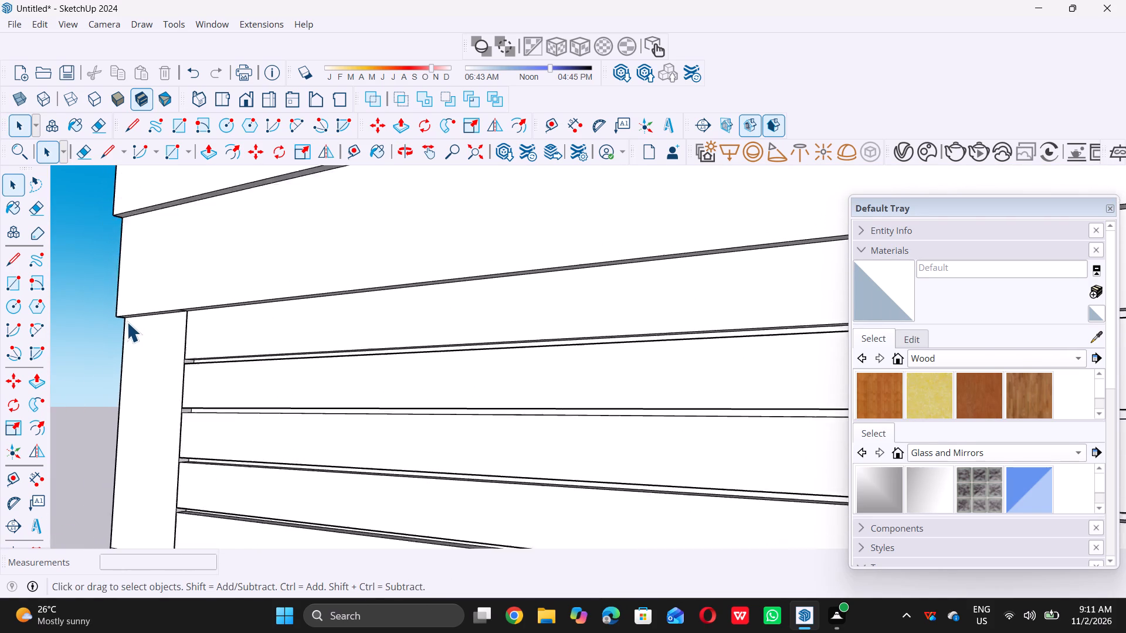
scroll(127, 322, down, 15)
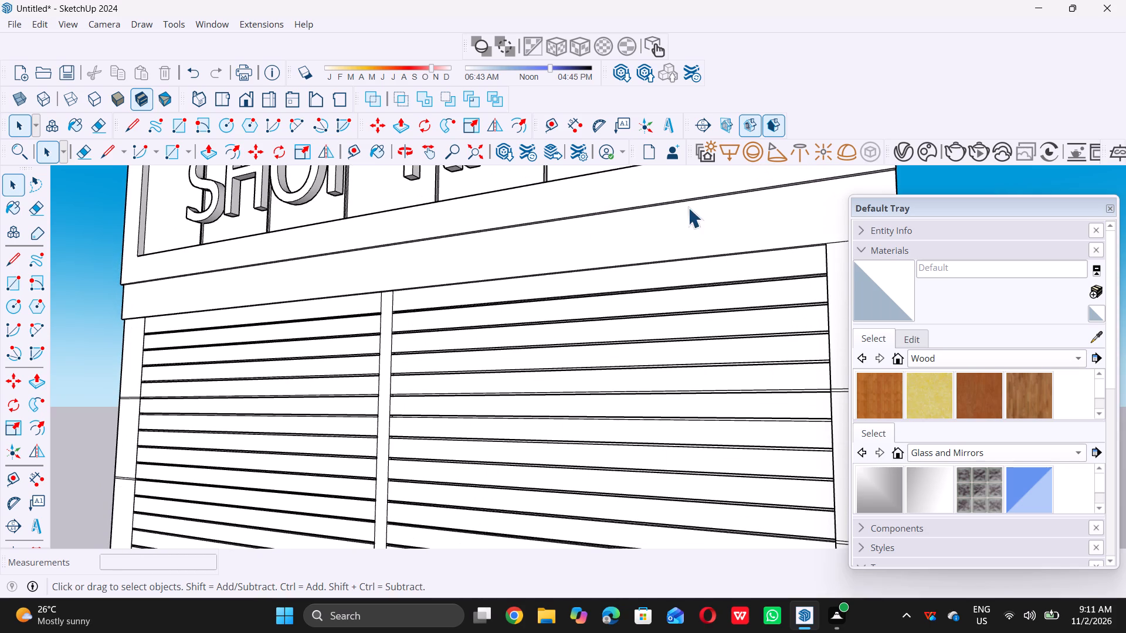
scroll(190, 336, down, 5)
scroll(568, 303, up, 5)
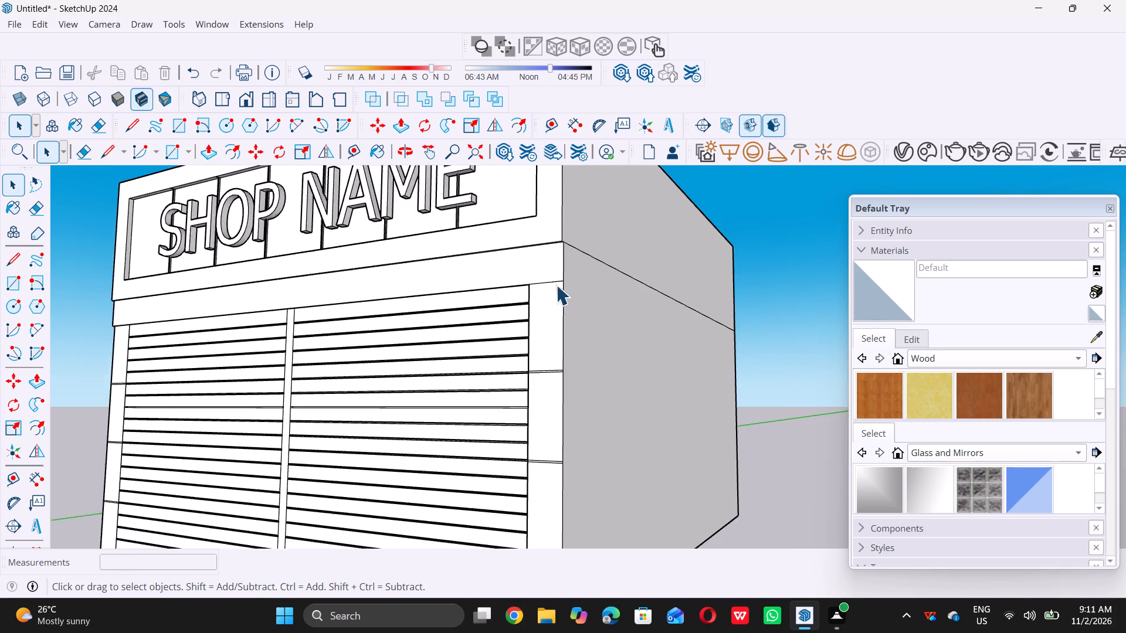
scroll(556, 285, up, 17)
scroll(511, 339, down, 5)
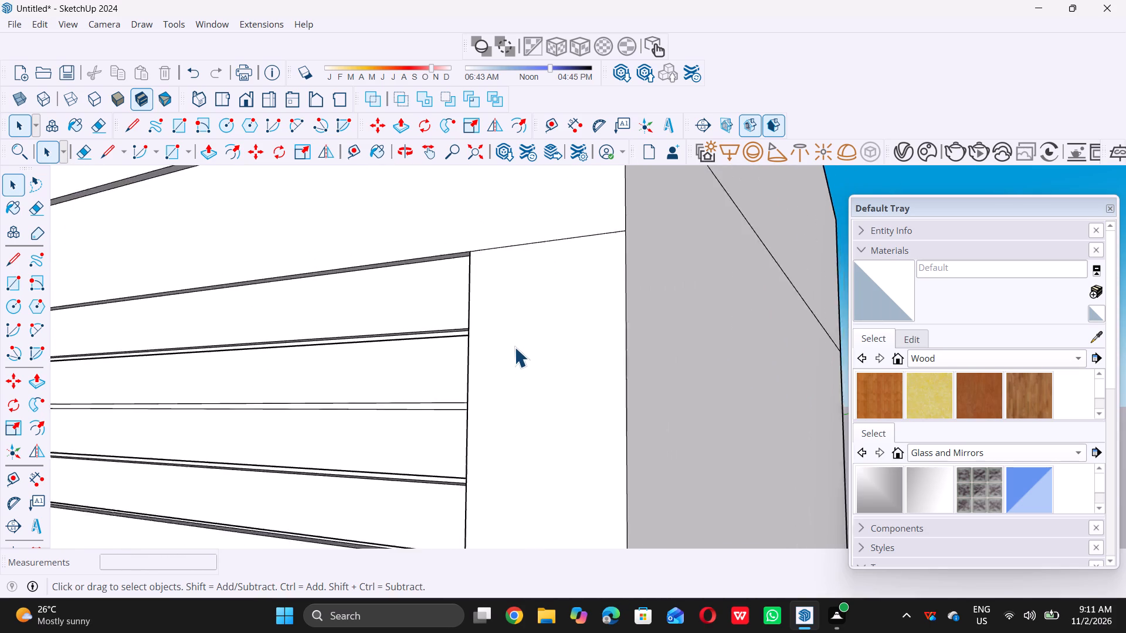
scroll(514, 347, down, 15)
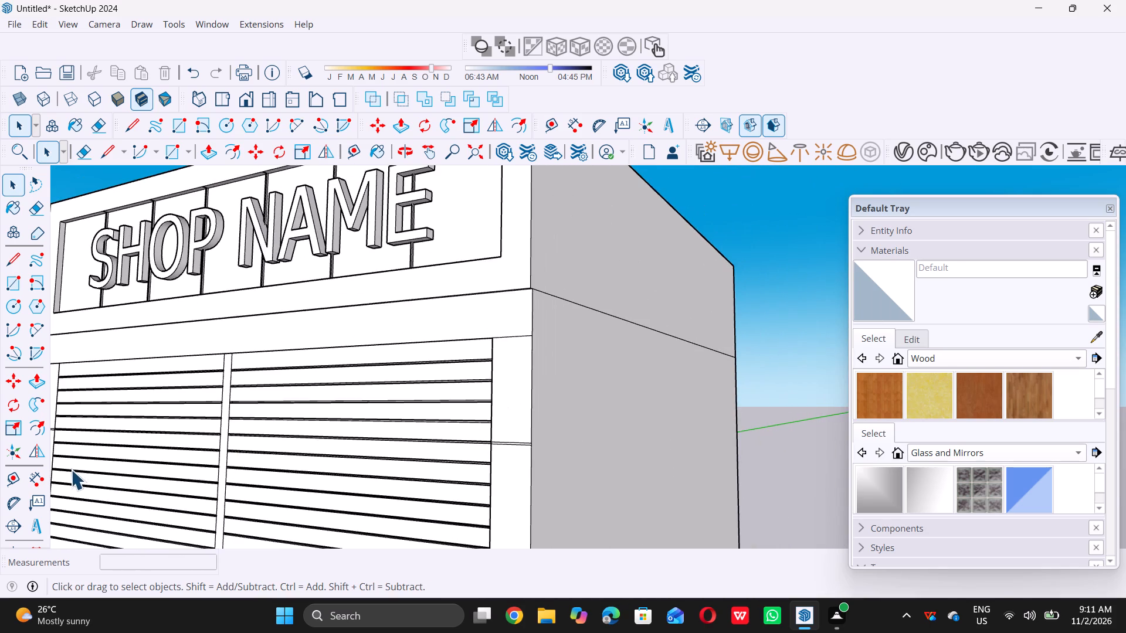
scroll(311, 408, down, 3)
scroll(80, 391, up, 12)
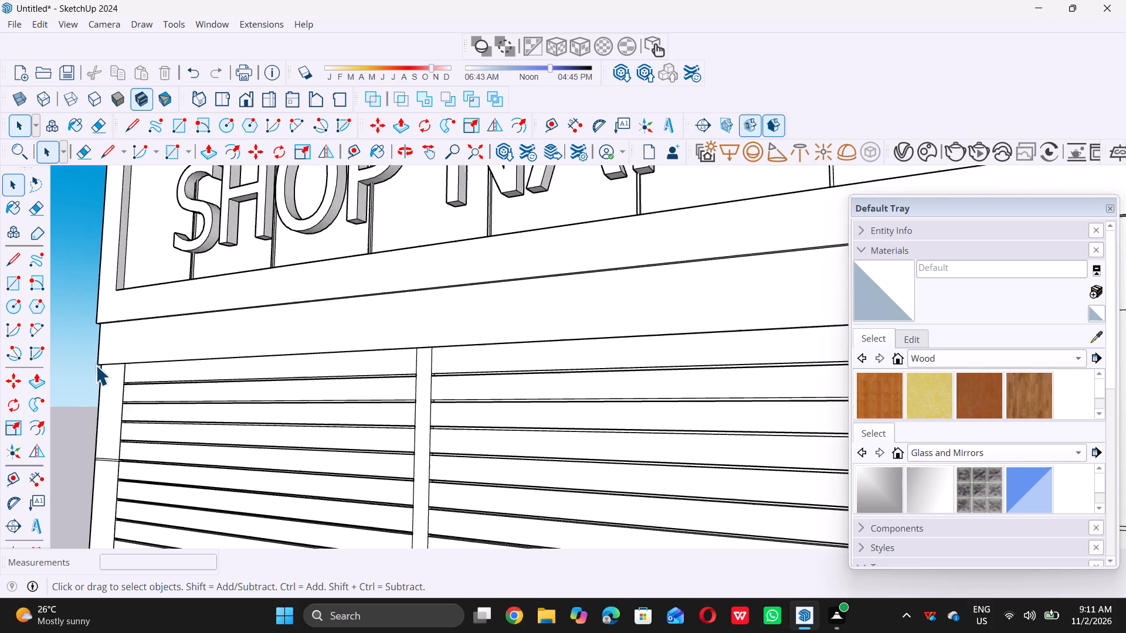
scroll(96, 365, up, 16)
scroll(121, 374, up, 6)
scroll(118, 362, down, 2)
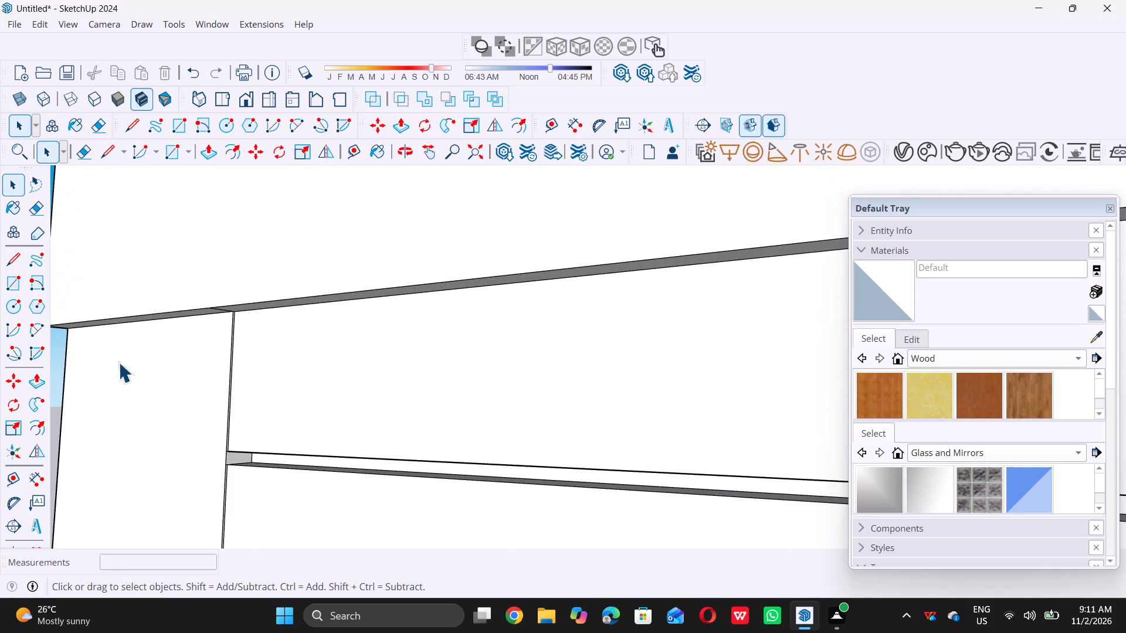
scroll(118, 362, down, 20)
scroll(118, 362, down, 14)
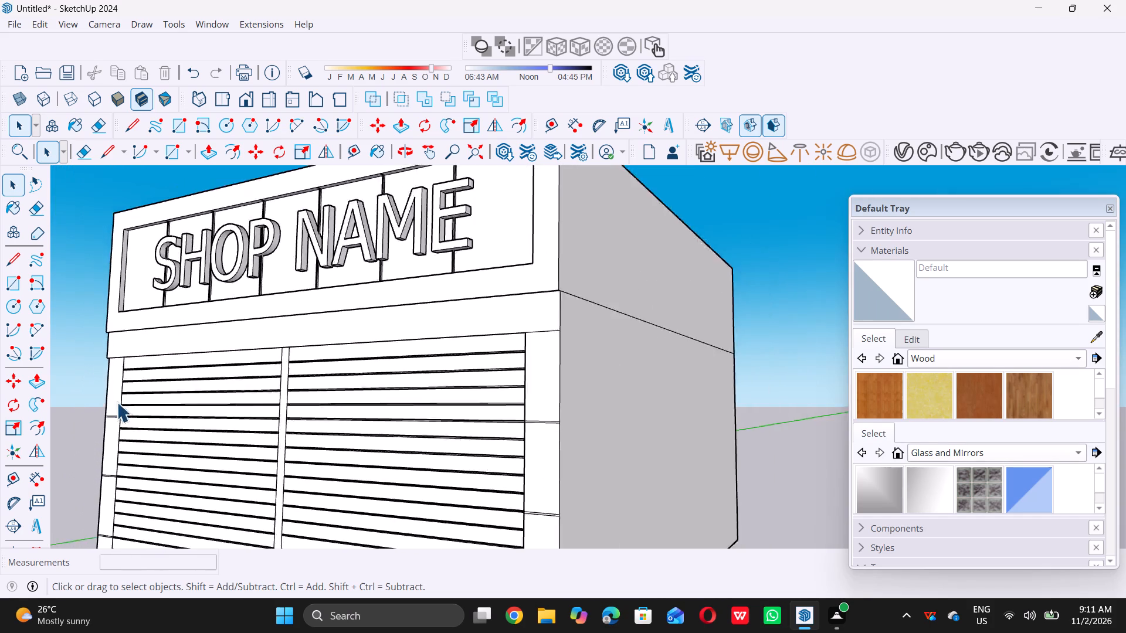
scroll(117, 402, down, 2)
middle_drag(120, 435, 448, 421)
scroll(681, 331, up, 14)
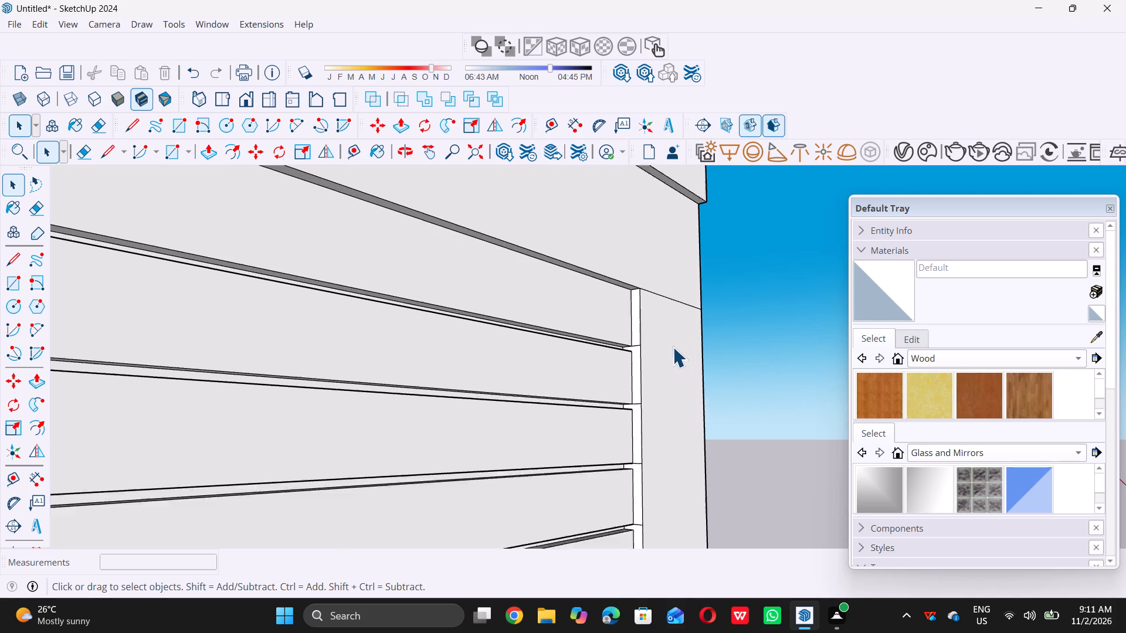
scroll(673, 347, up, 4)
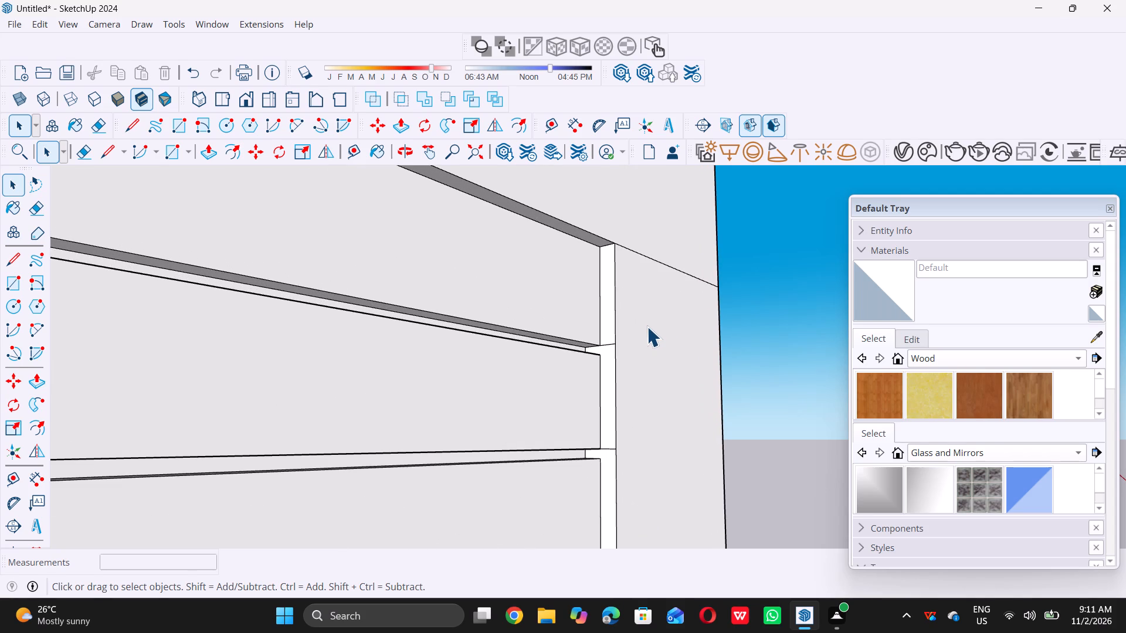
scroll(647, 326, down, 10)
scroll(656, 387, up, 1)
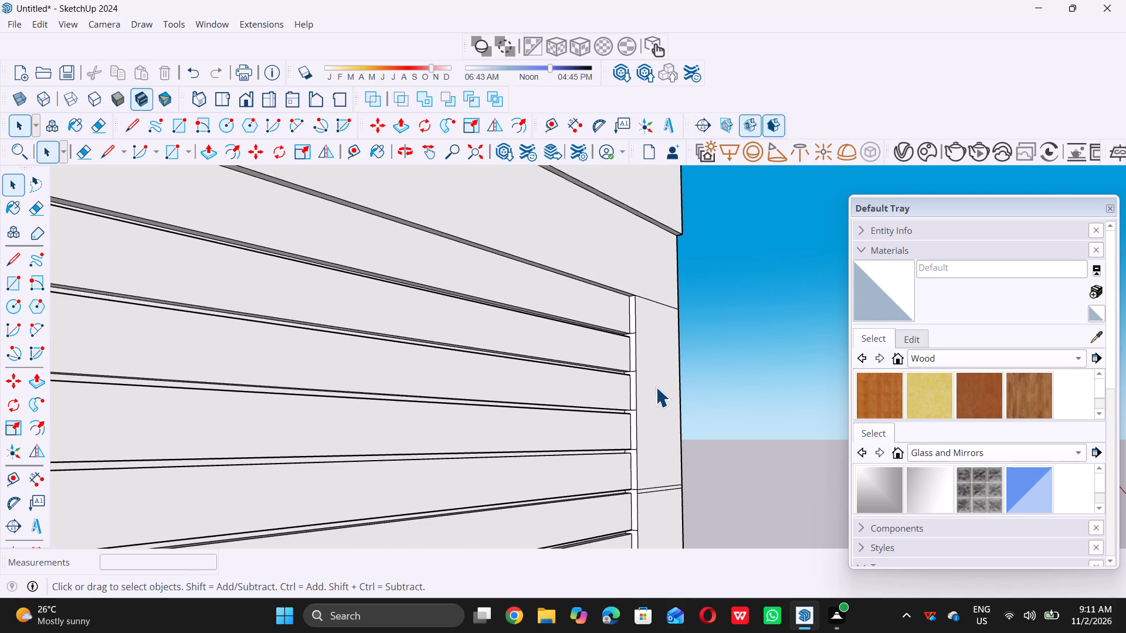
scroll(643, 386, down, 5)
scroll(581, 379, down, 10)
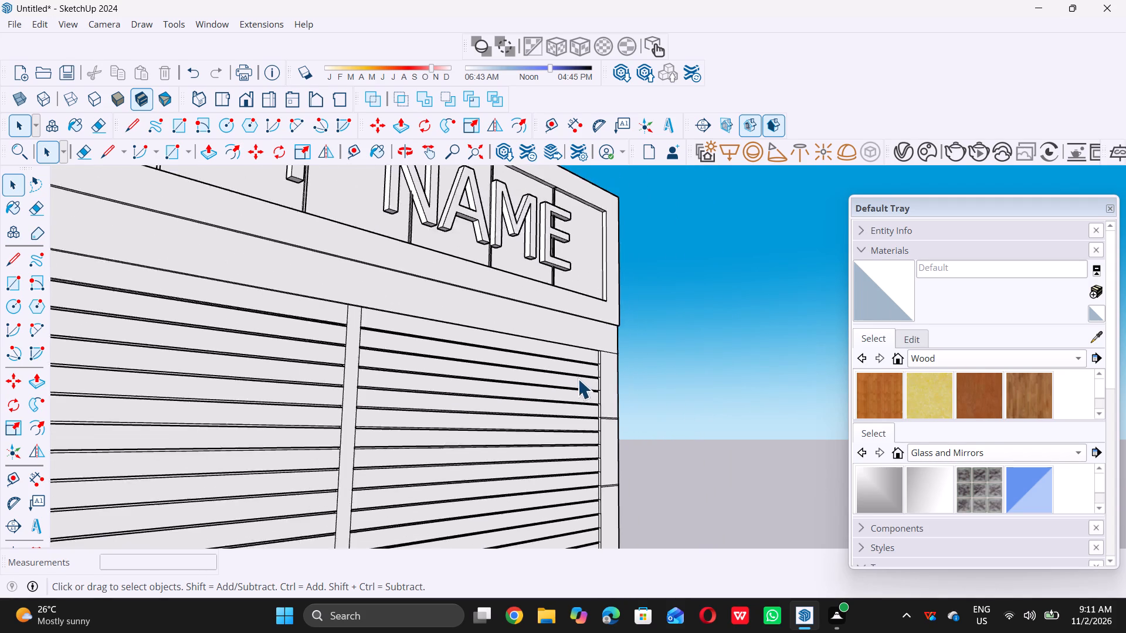
scroll(578, 379, down, 16)
middle_drag(618, 413, 442, 444)
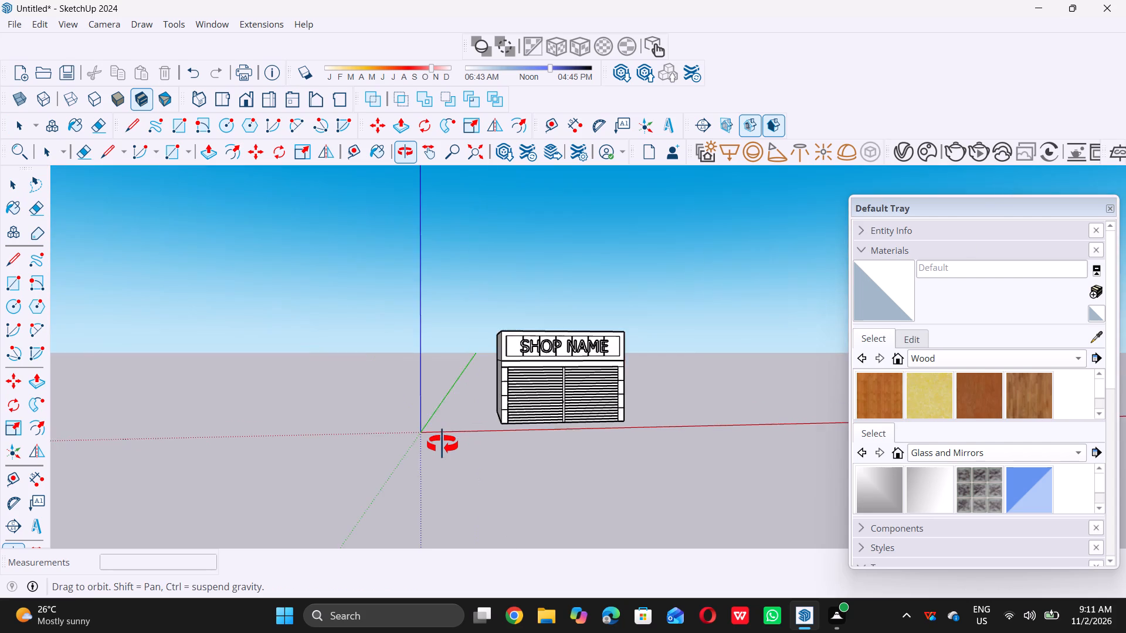
middle_drag(442, 444, 370, 456)
scroll(370, 456, up, 1)
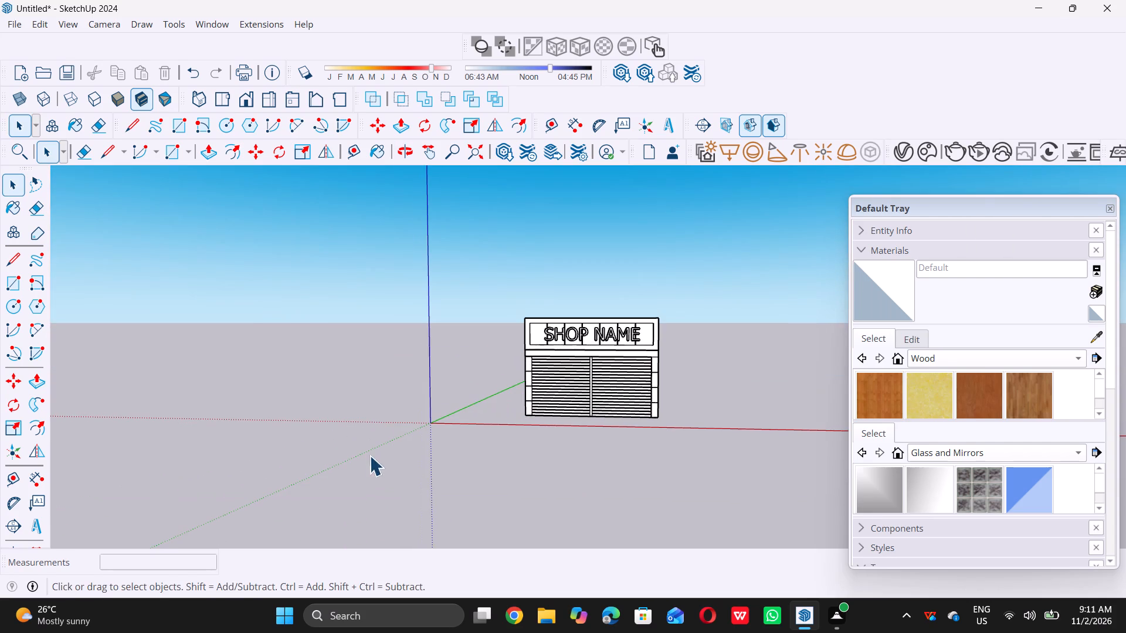
scroll(737, 366, up, 7)
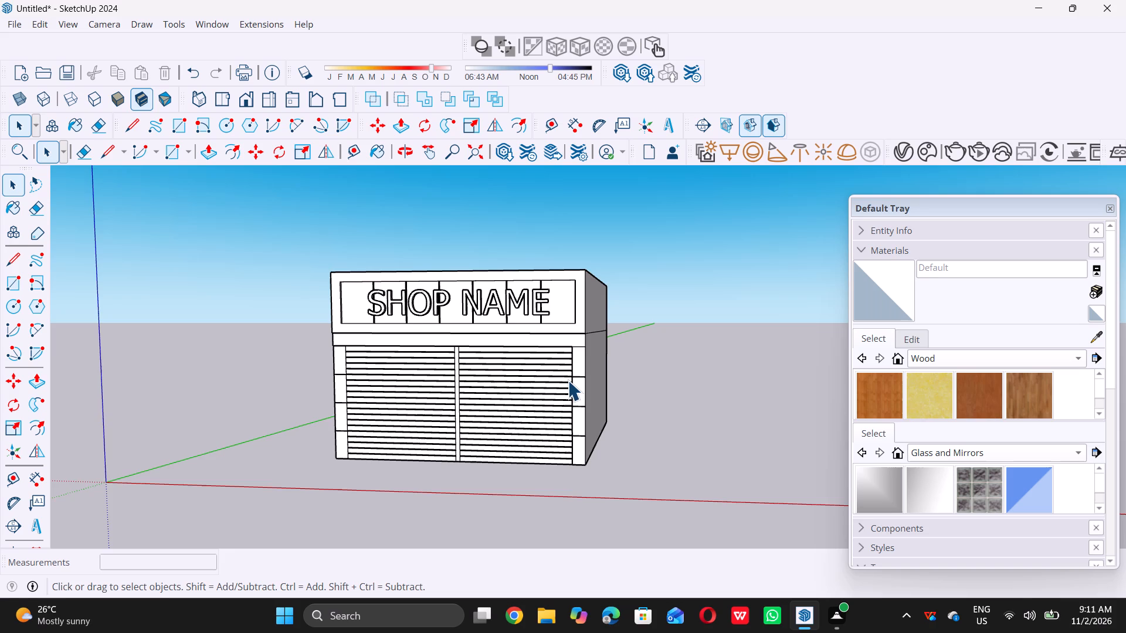
scroll(567, 380, down, 5)
middle_drag(511, 397, 443, 486)
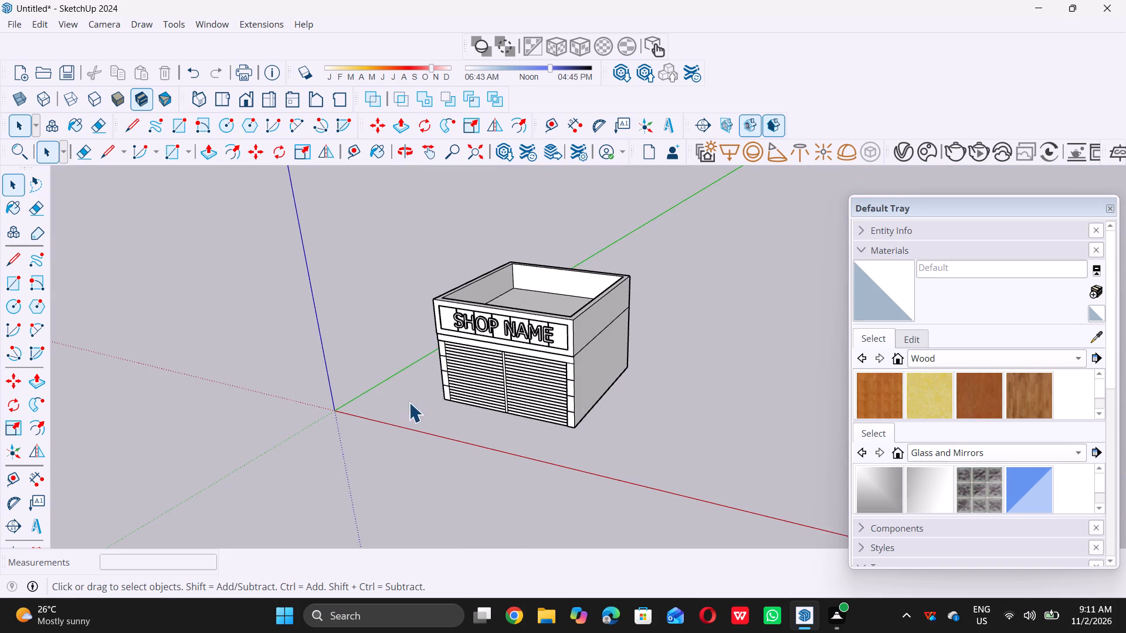
scroll(408, 401, up, 6)
scroll(470, 341, up, 10)
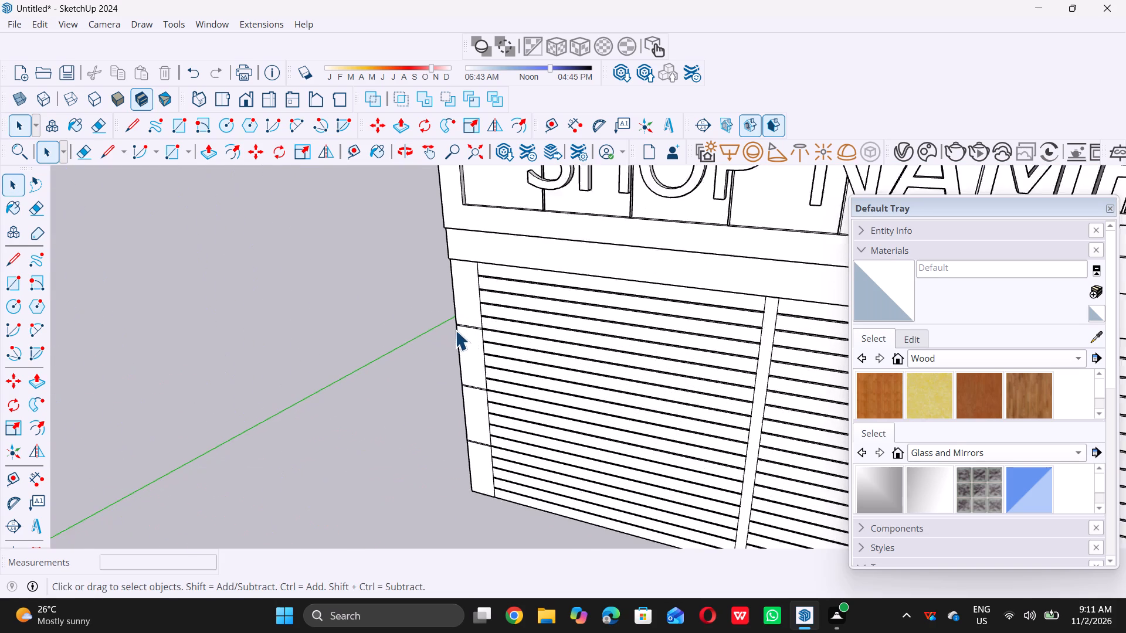
scroll(456, 330, up, 19)
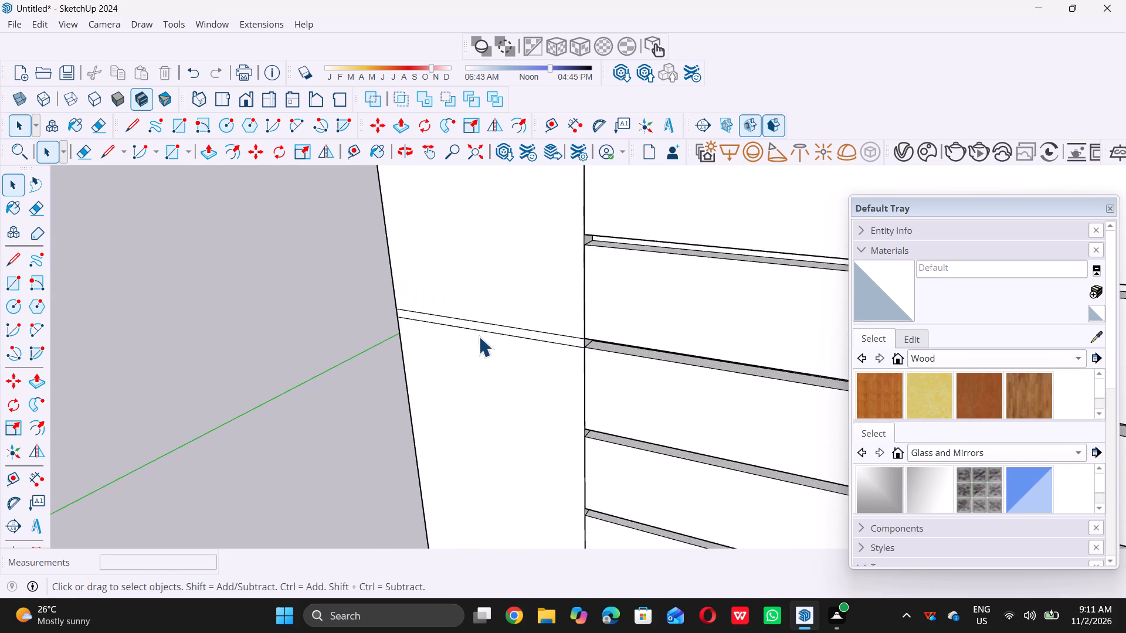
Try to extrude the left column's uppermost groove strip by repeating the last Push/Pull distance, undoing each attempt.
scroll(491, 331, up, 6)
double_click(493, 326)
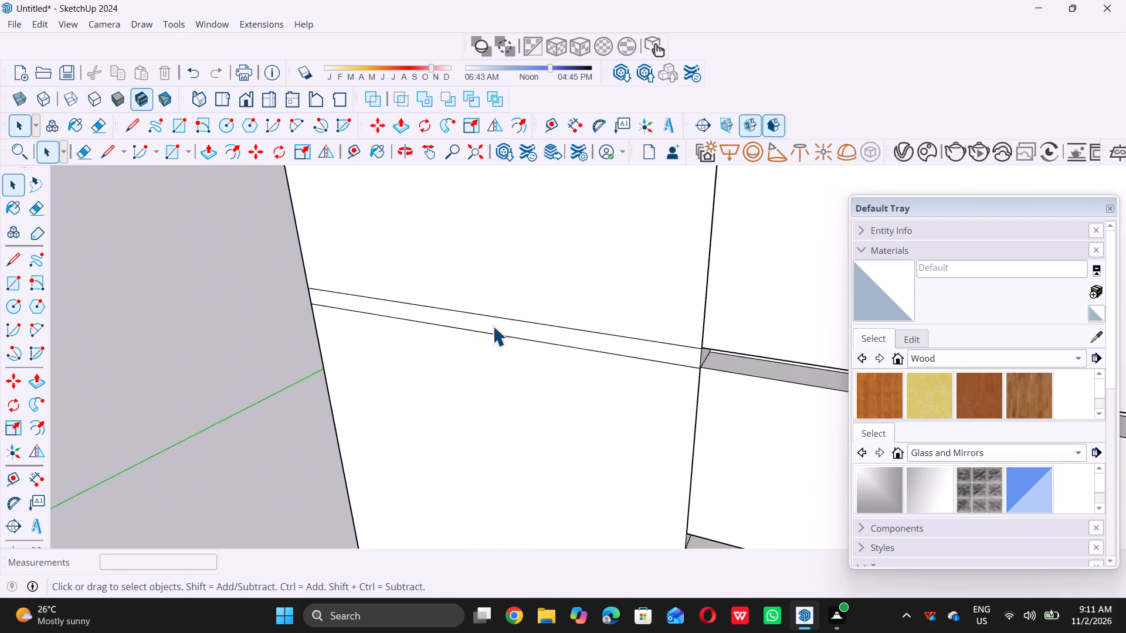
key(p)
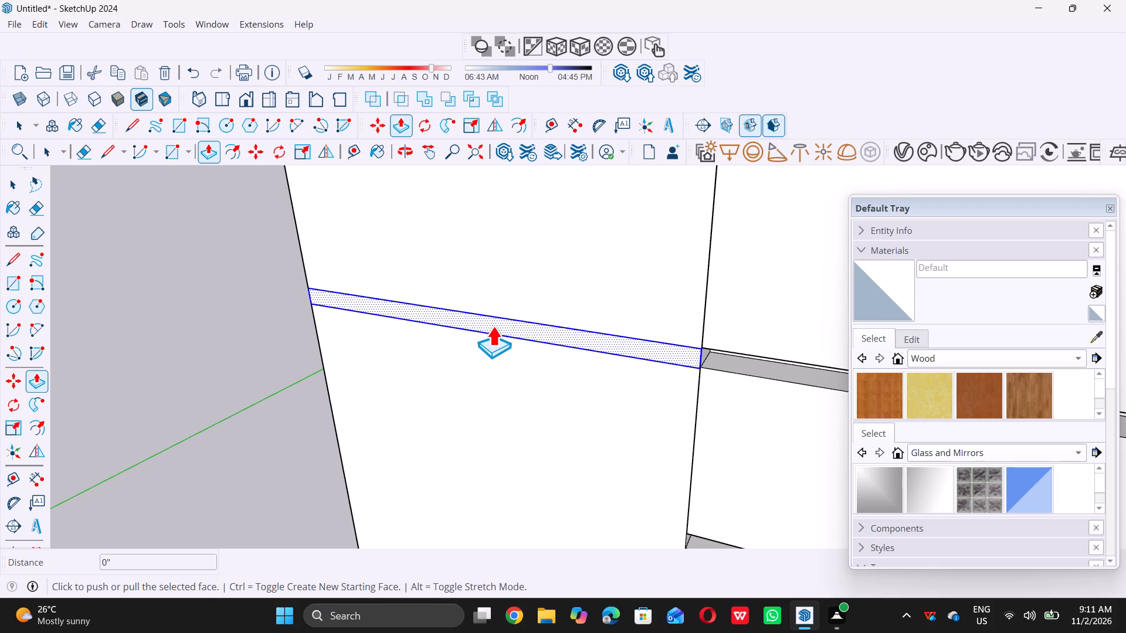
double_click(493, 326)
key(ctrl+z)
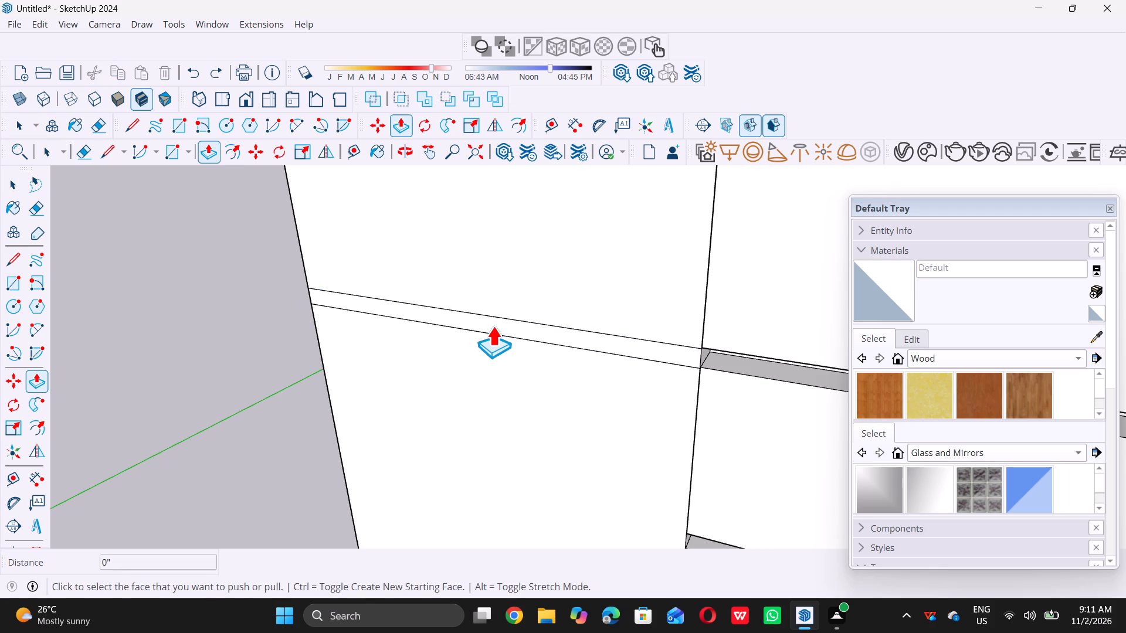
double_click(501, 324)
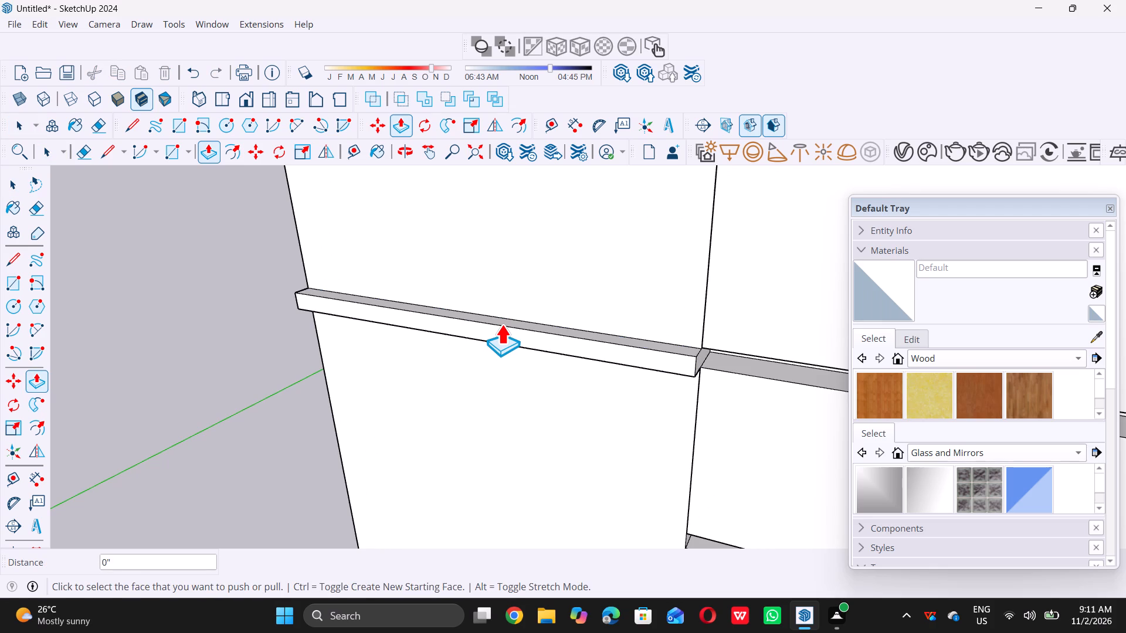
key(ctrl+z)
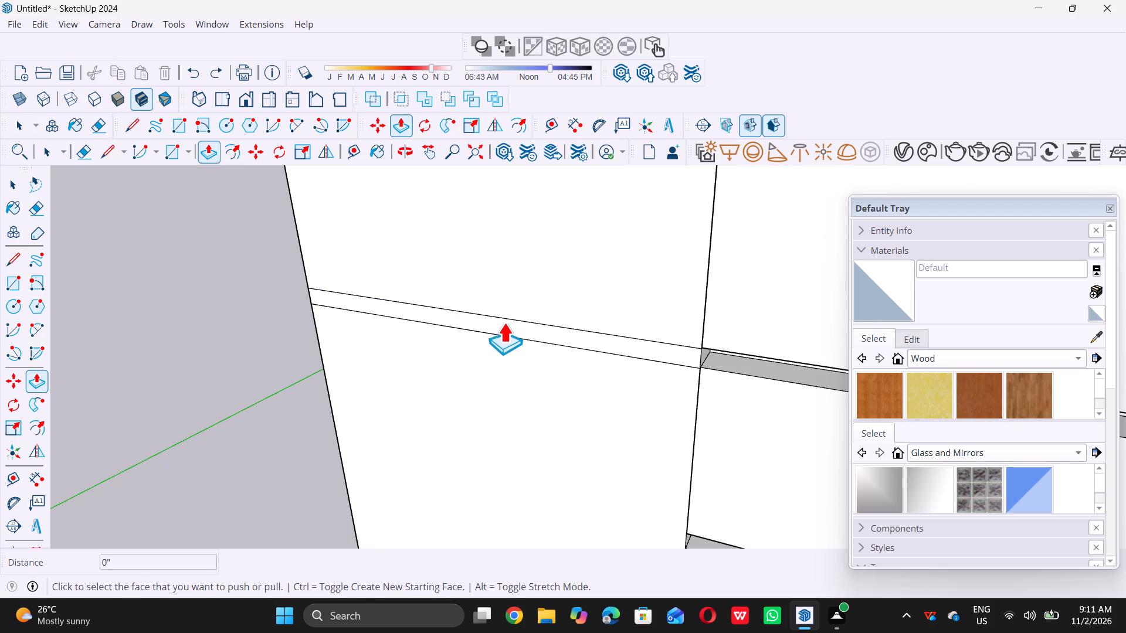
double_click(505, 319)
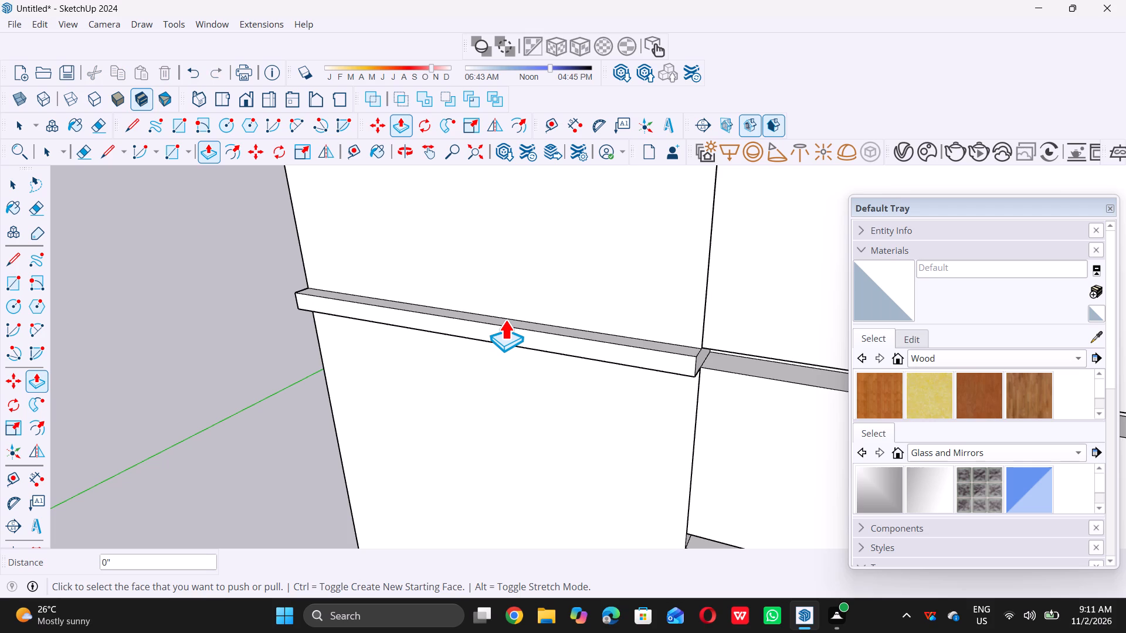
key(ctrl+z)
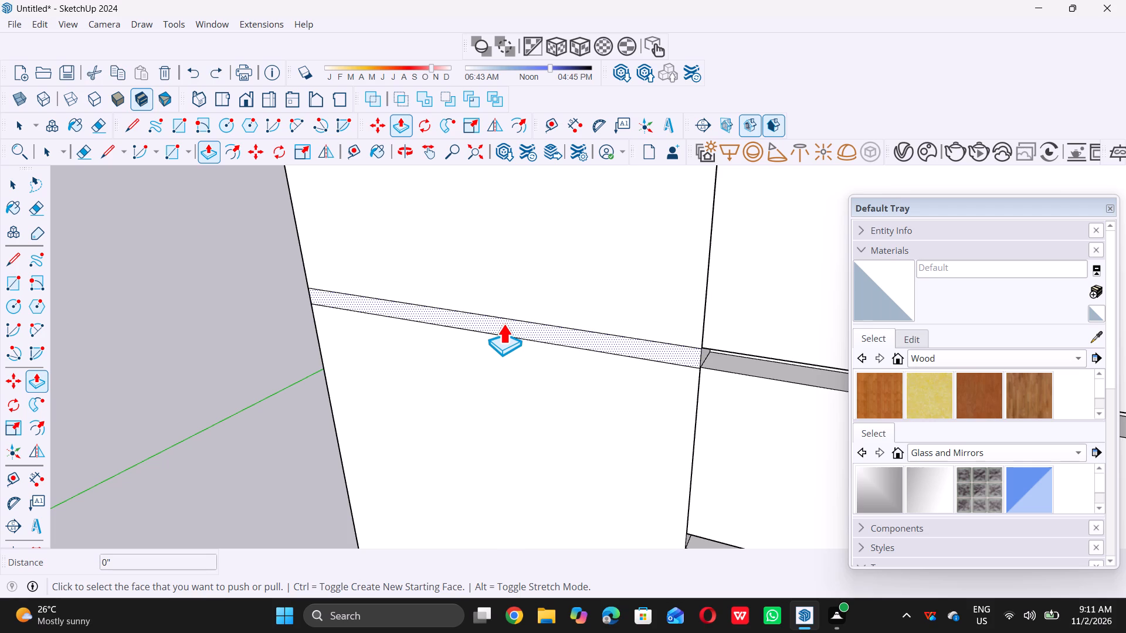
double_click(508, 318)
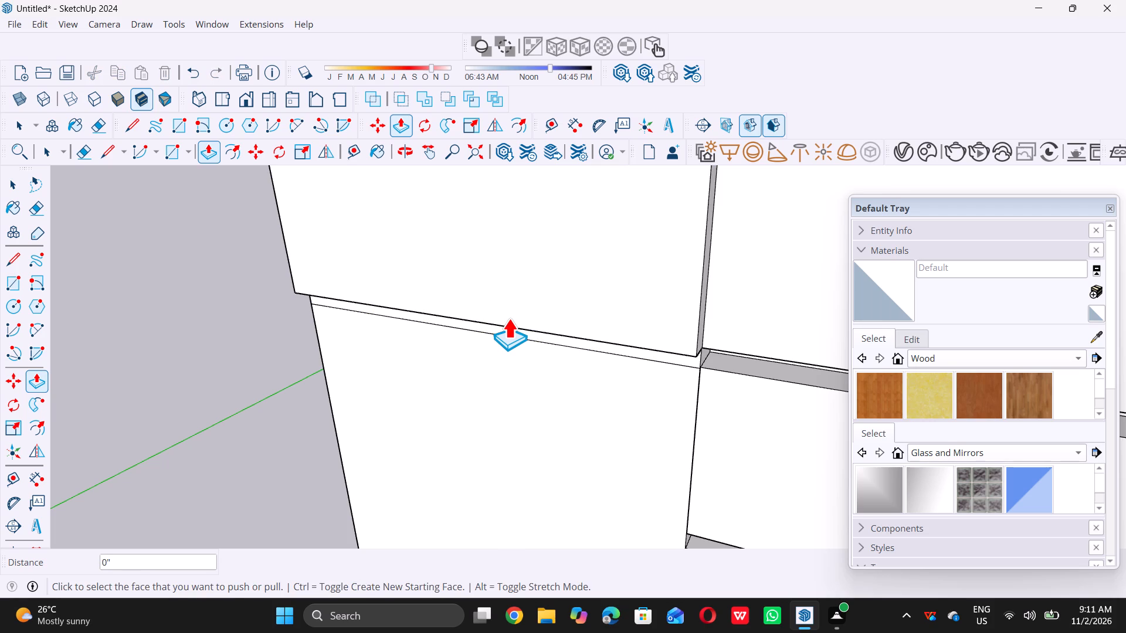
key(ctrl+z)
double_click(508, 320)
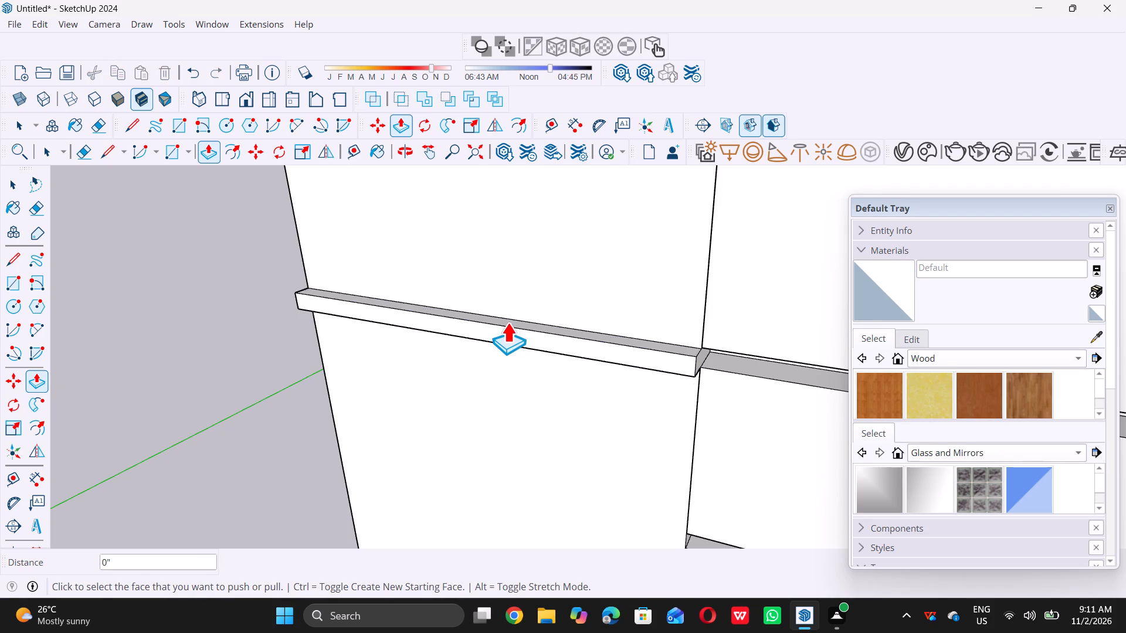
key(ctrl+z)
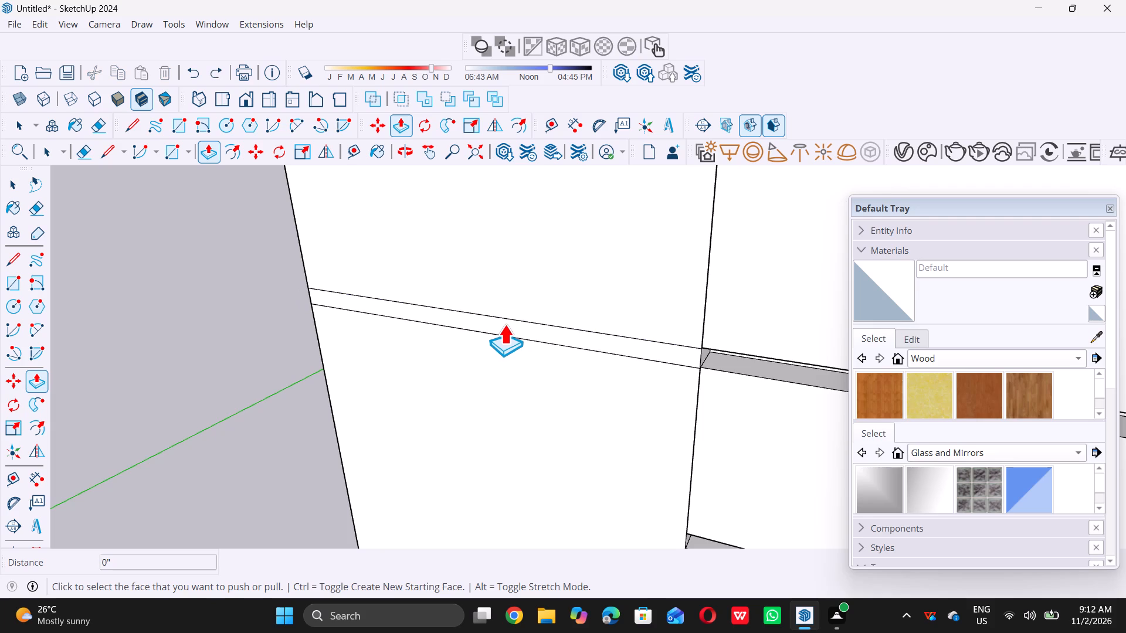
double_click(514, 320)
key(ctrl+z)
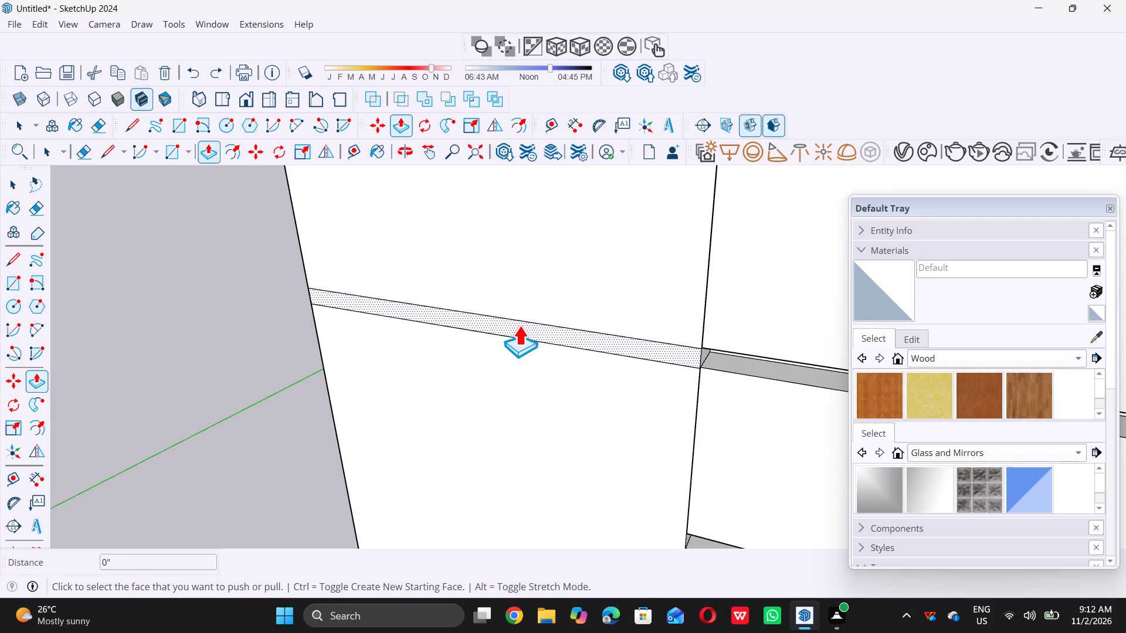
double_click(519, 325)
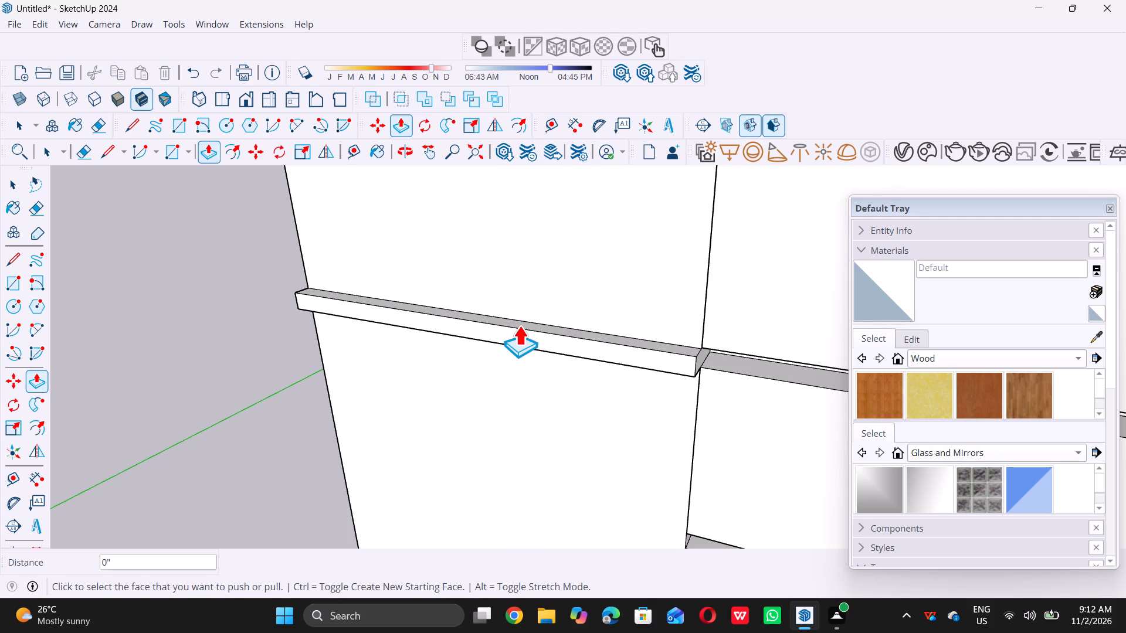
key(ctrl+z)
Push/Pull the narrow strip between the left column's uppermost pair of groove lines outward by 0.3".
scroll(519, 325, up, 5)
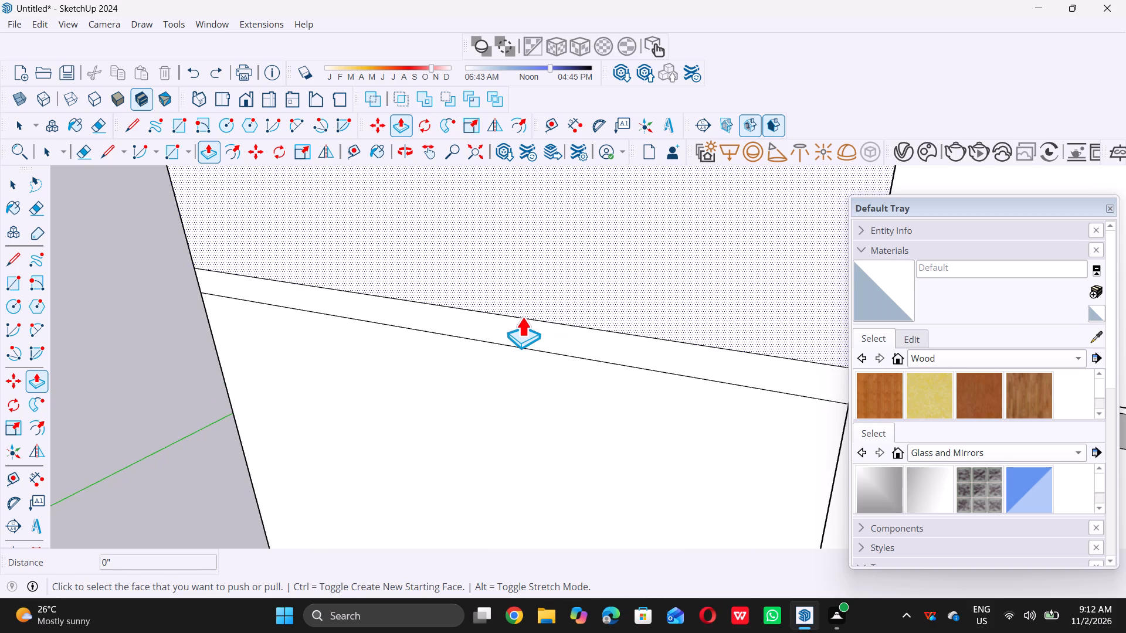
click(522, 324)
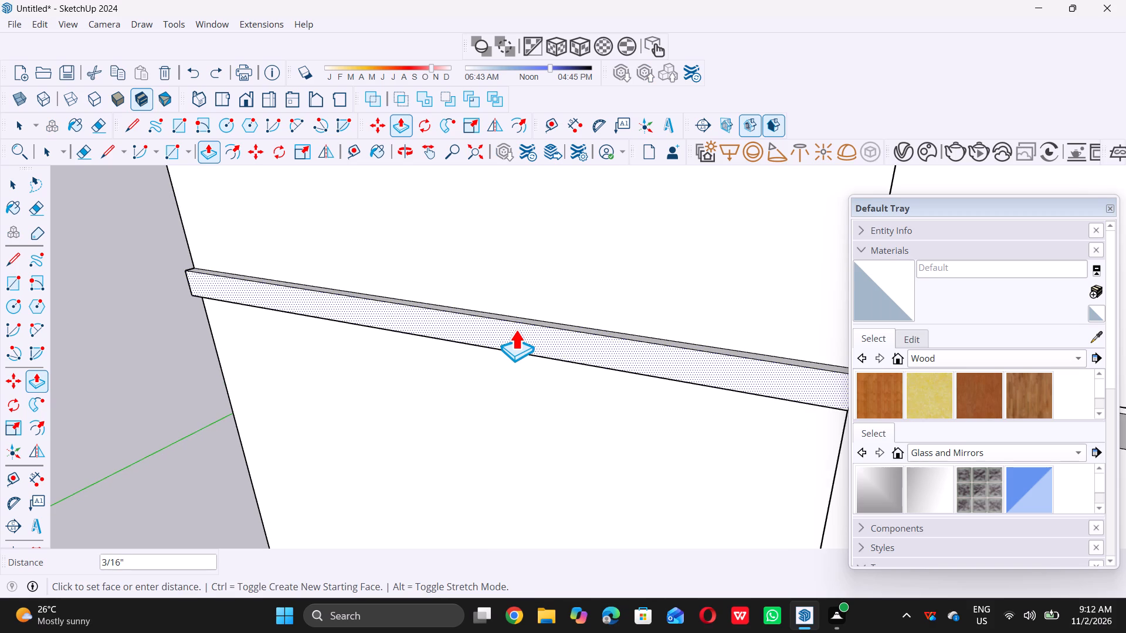
text(0.3)
key(shift+quotedbl)
key(Return)
key(space)
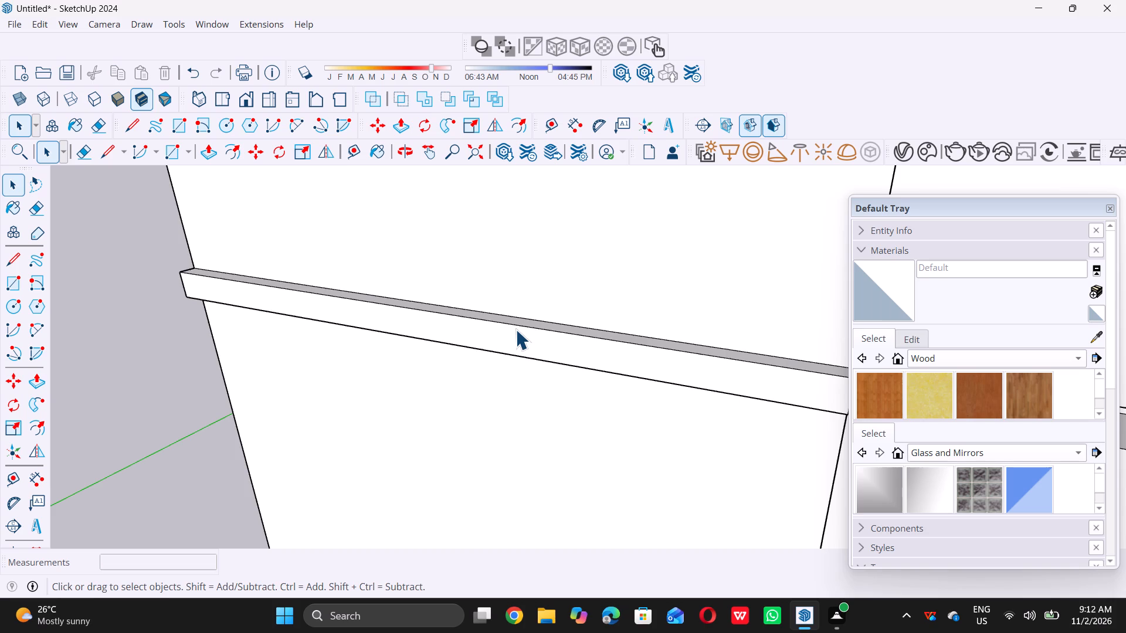
Push/Pull the narrow strip between the left column's middle pair of groove lines outward by 0.3".
scroll(515, 329, down, 20)
scroll(515, 329, down, 13)
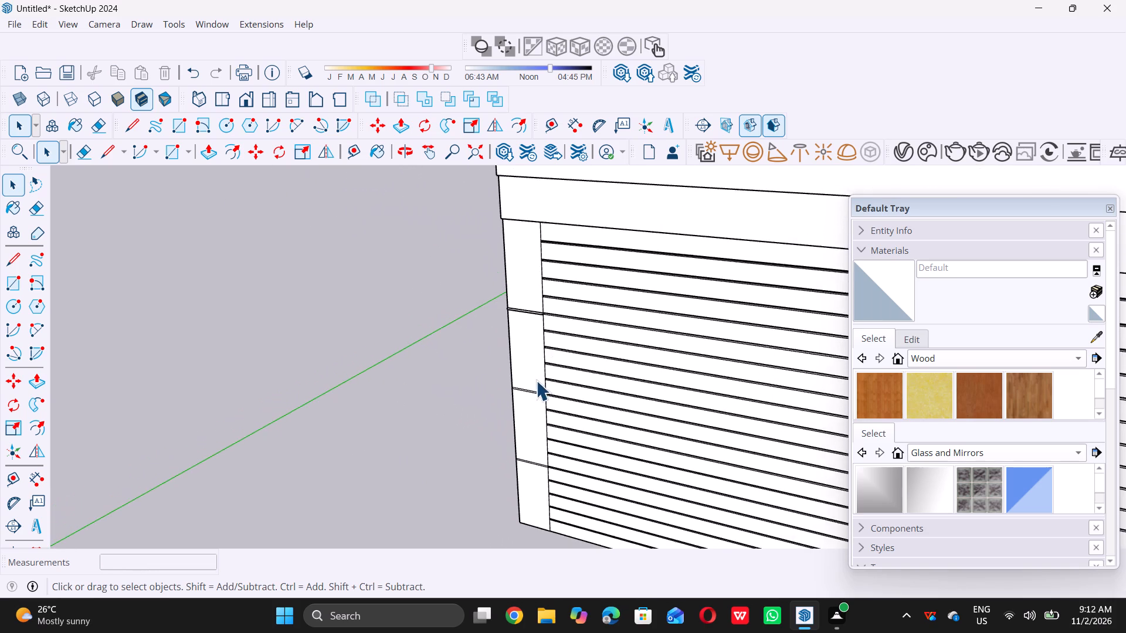
middle_drag(536, 380, 553, 311)
middle_click(555, 310)
scroll(542, 387, up, 6)
scroll(520, 320, down, 10)
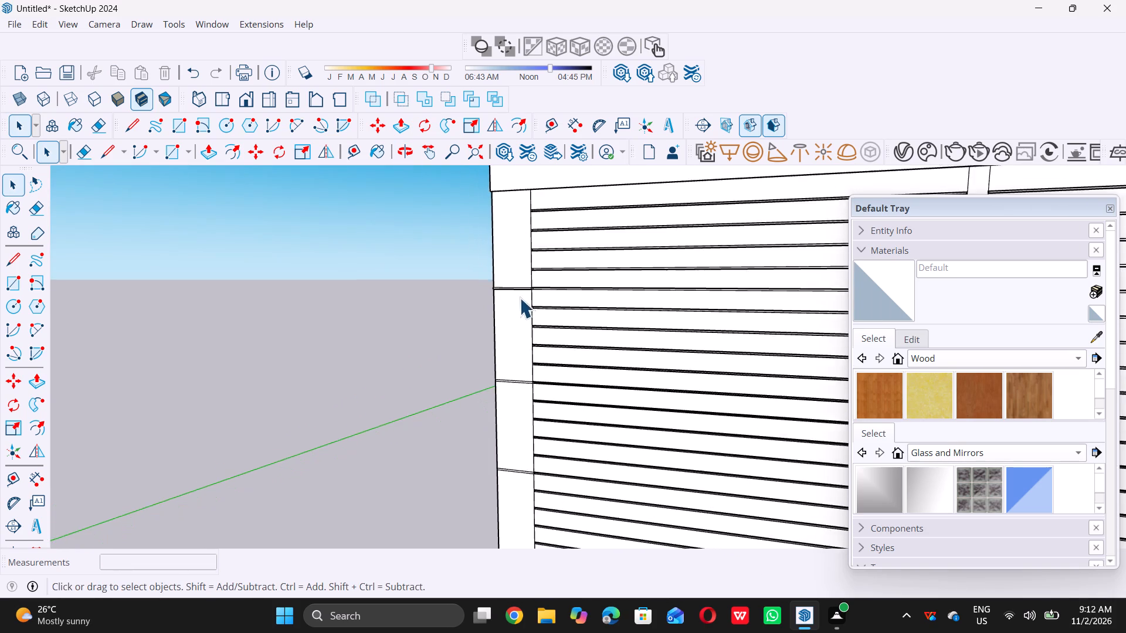
scroll(520, 298, down, 2)
scroll(510, 358, up, 11)
scroll(510, 358, up, 11)
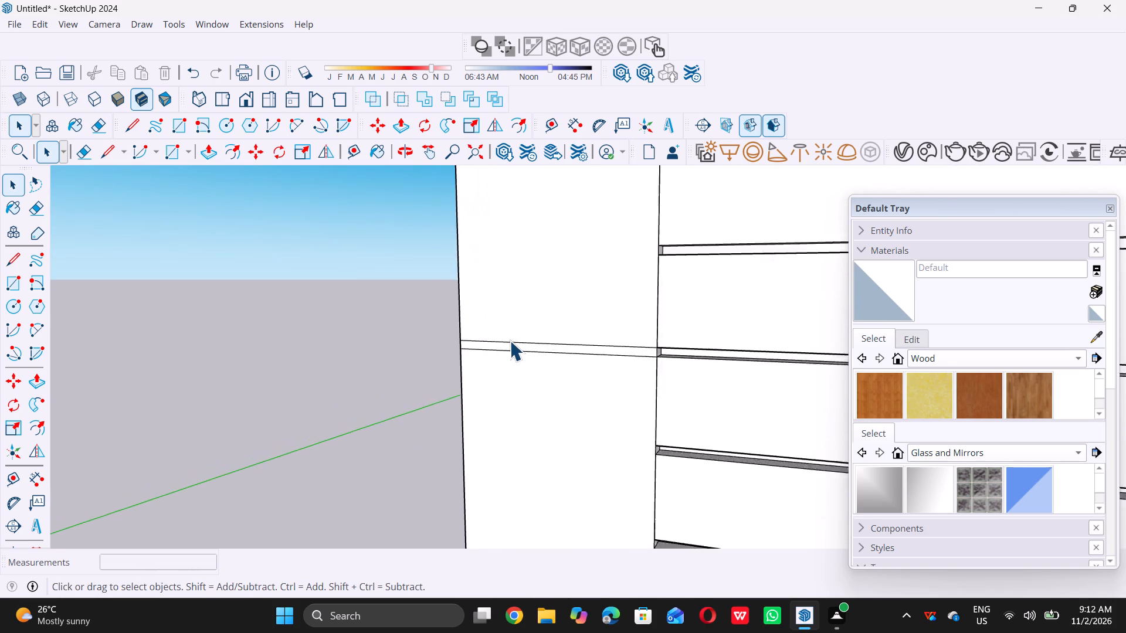
scroll(510, 341, up, 11)
double_click(521, 359)
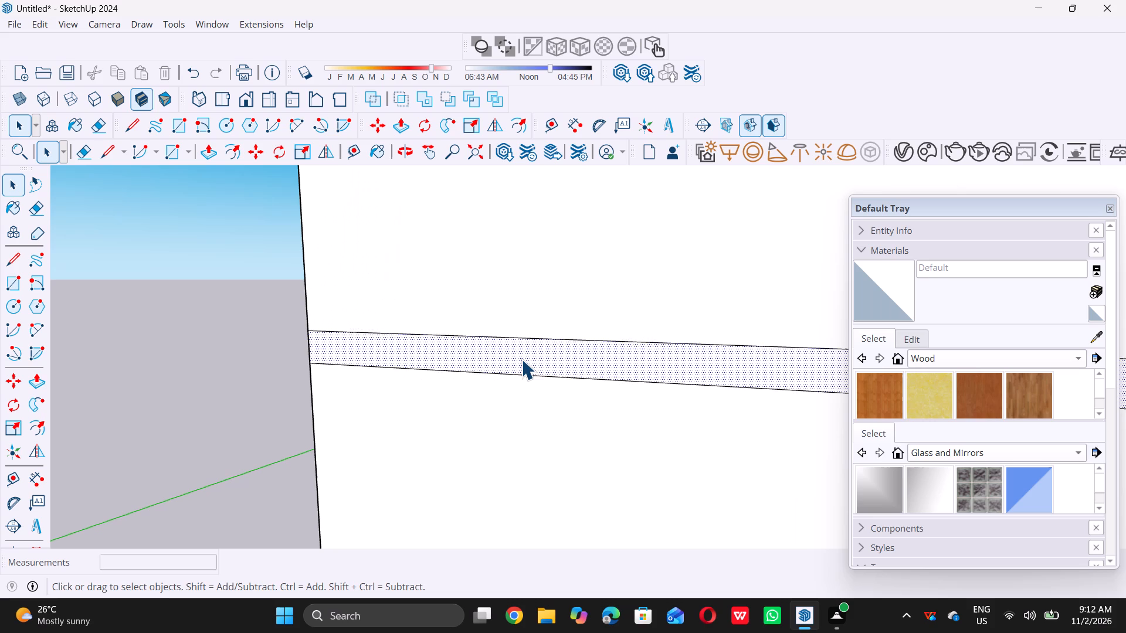
key(p)
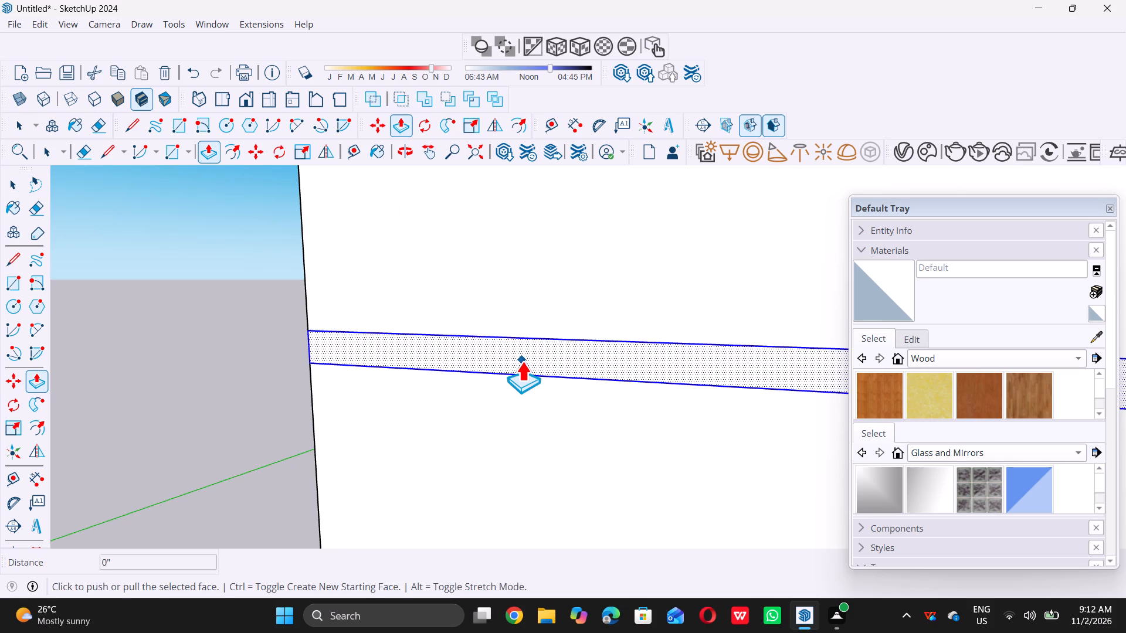
click(526, 358)
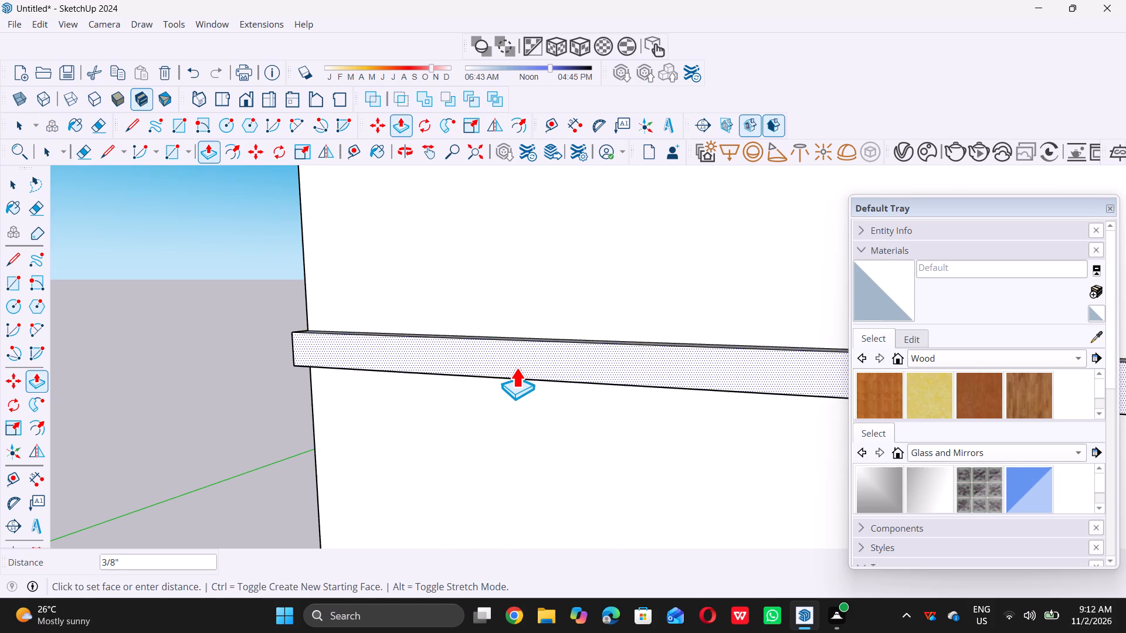
text(0.3)
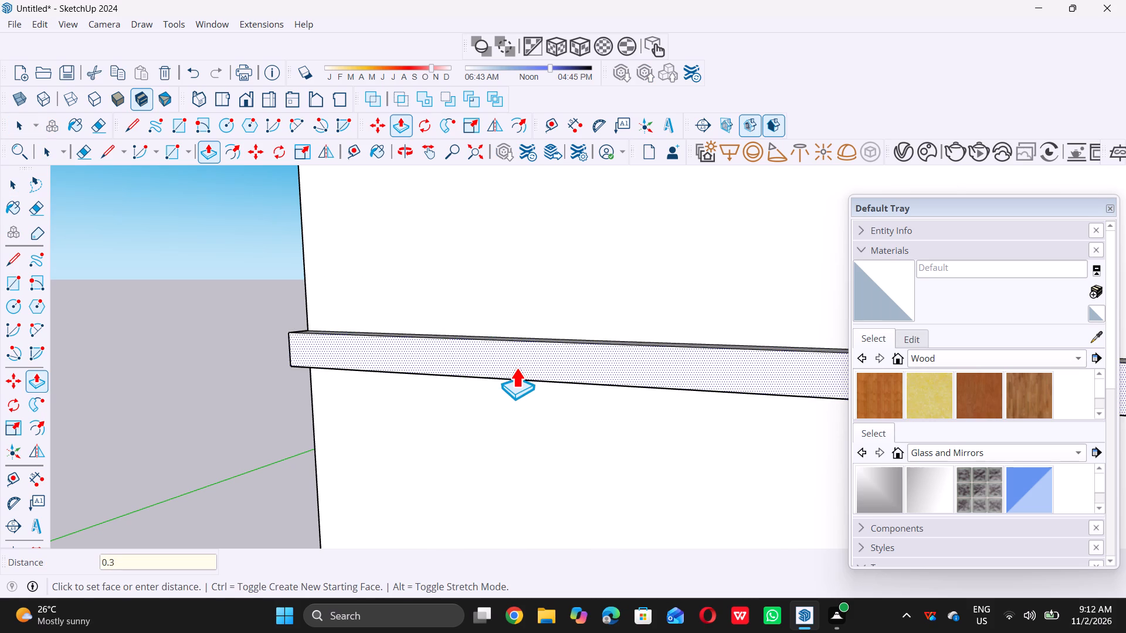
key(shift+quotedbl)
key(Return)
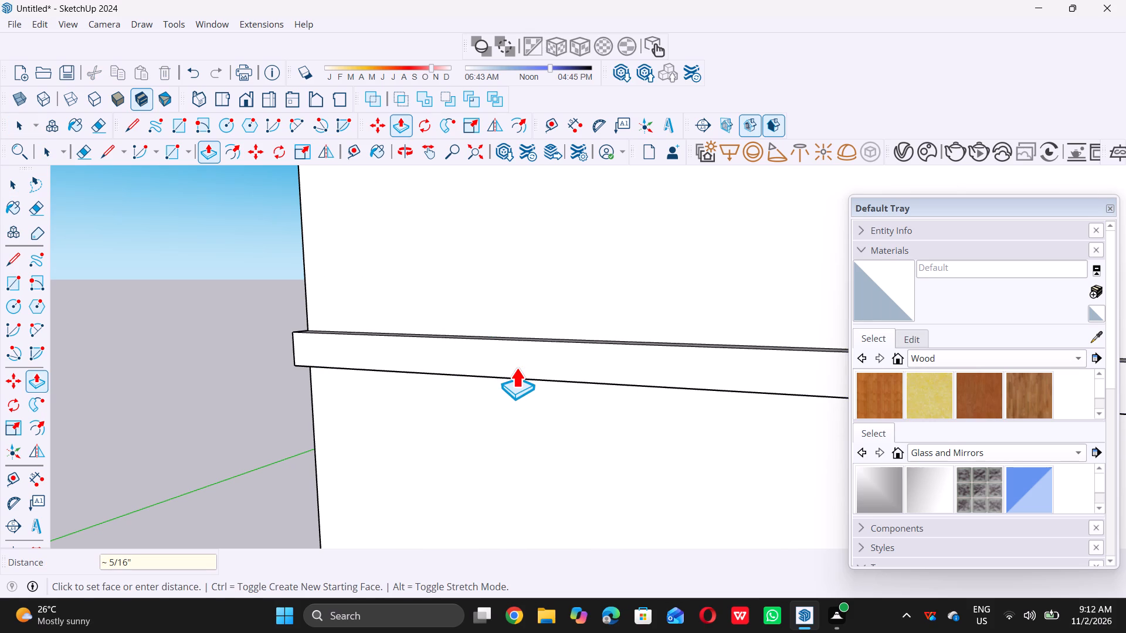
key(space)
Push/Pull the narrow strip between the left column's lowest pair of groove lines outward by 0.3".
scroll(514, 362, down, 12)
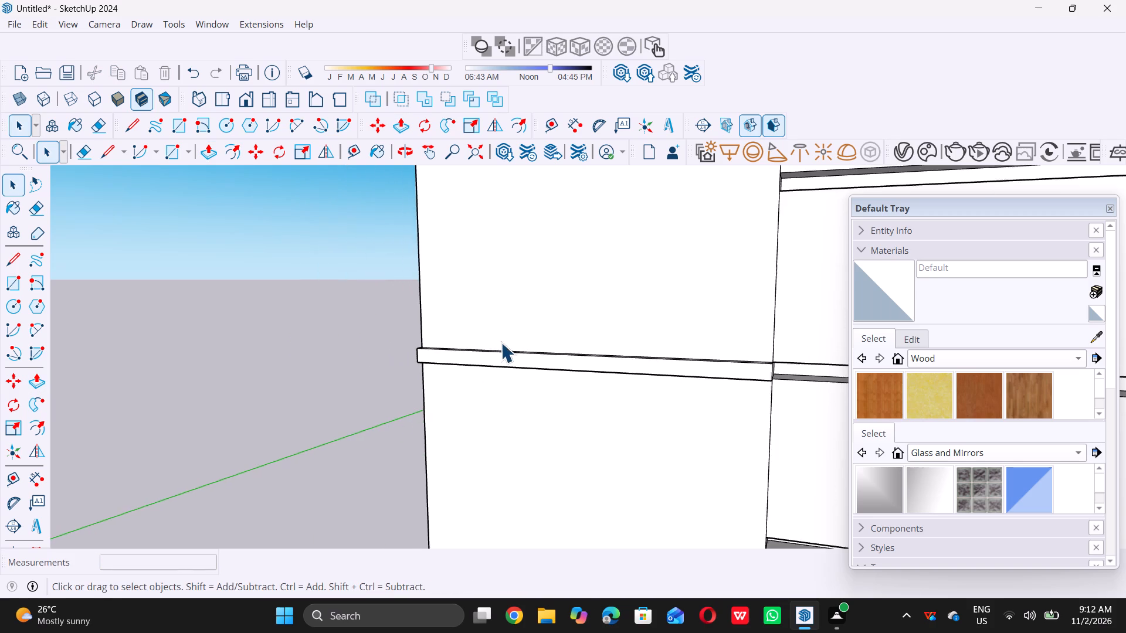
scroll(501, 342, down, 14)
scroll(511, 335, down, 10)
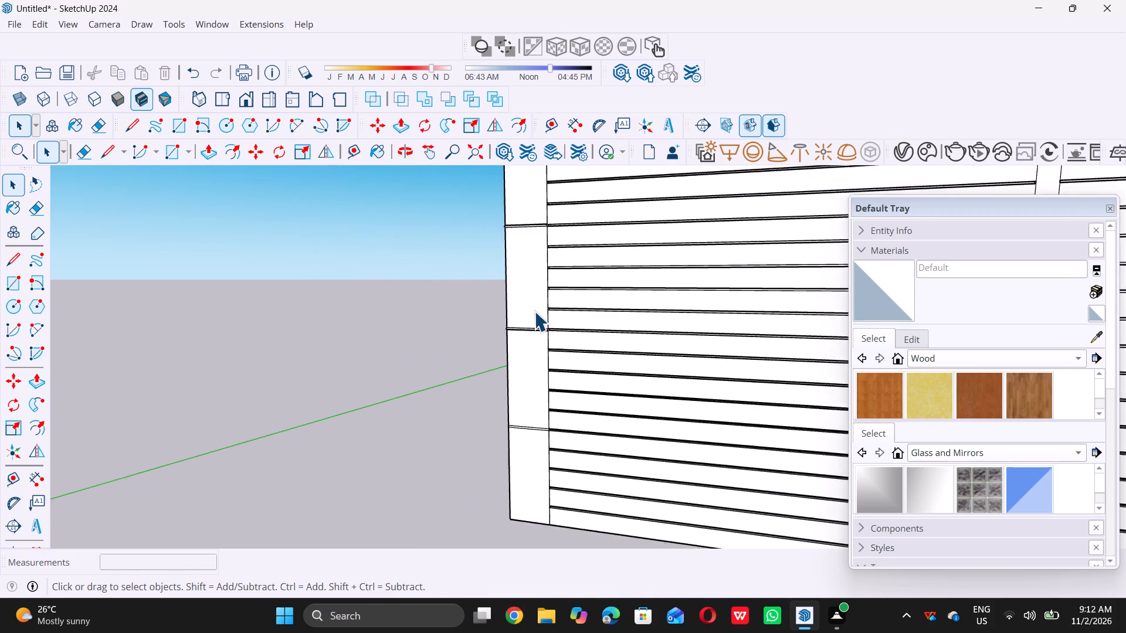
scroll(534, 311, down, 6)
scroll(545, 375, up, 16)
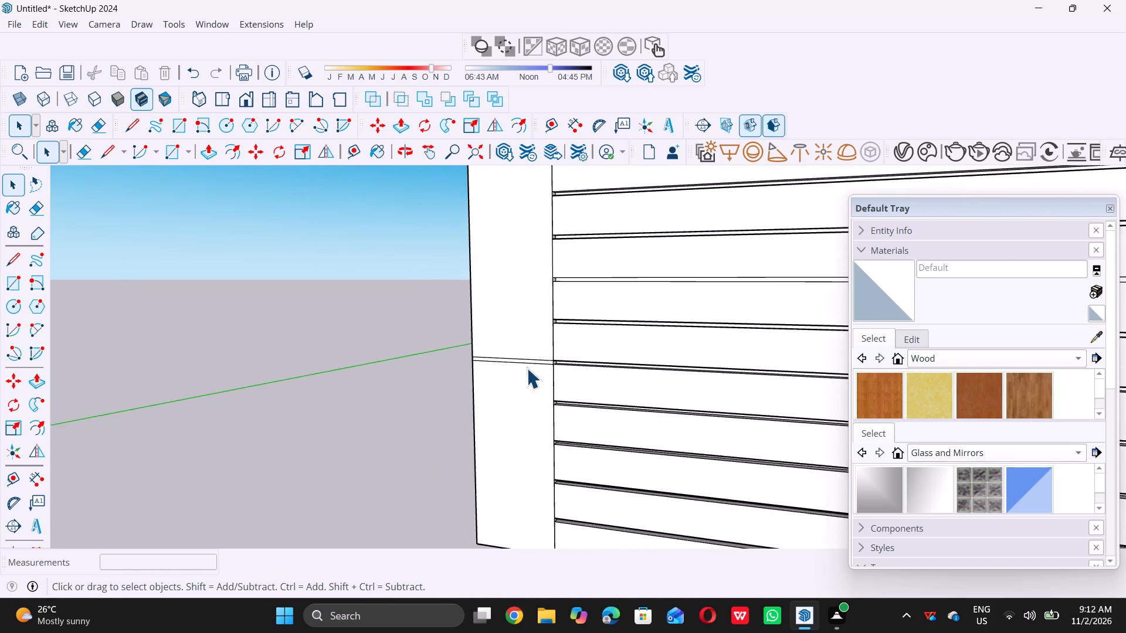
scroll(527, 368, up, 12)
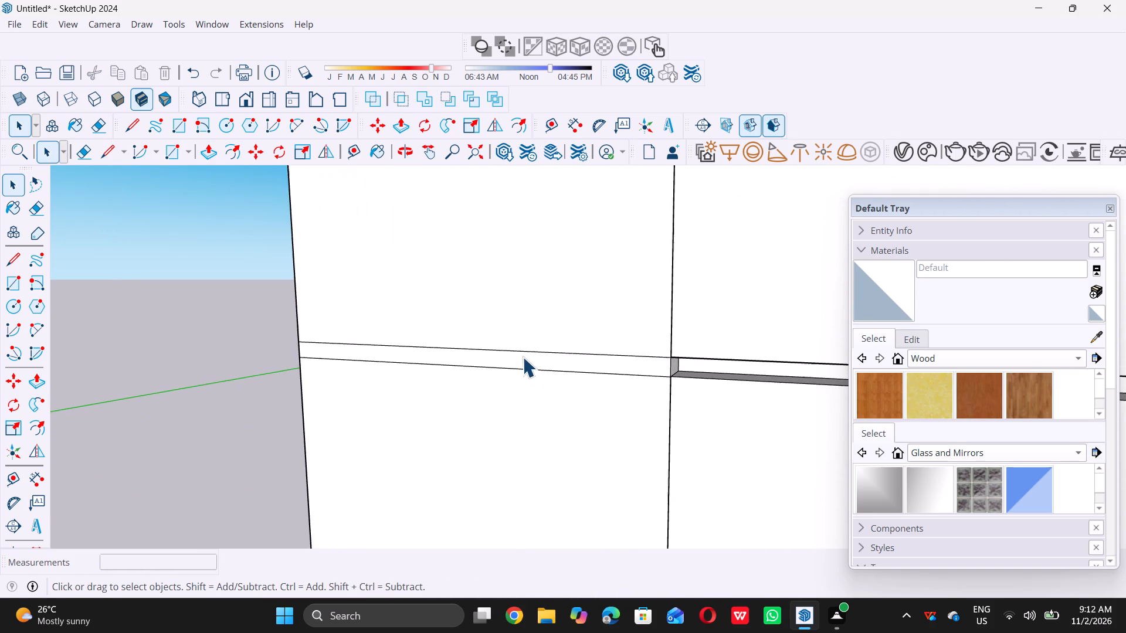
click(524, 362)
key(p)
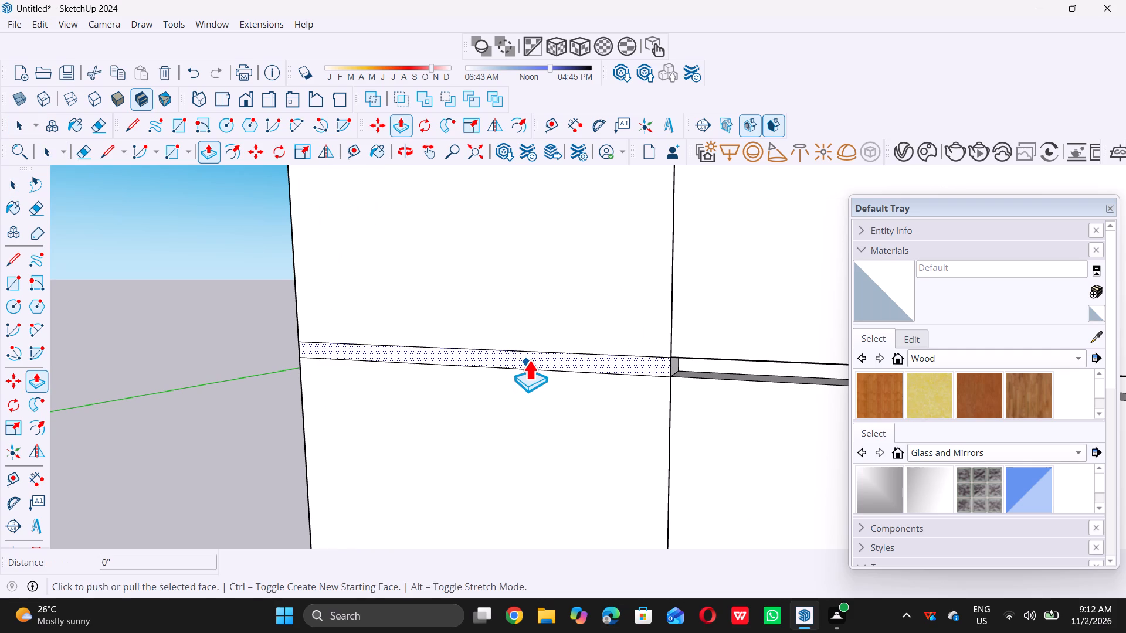
click(529, 360)
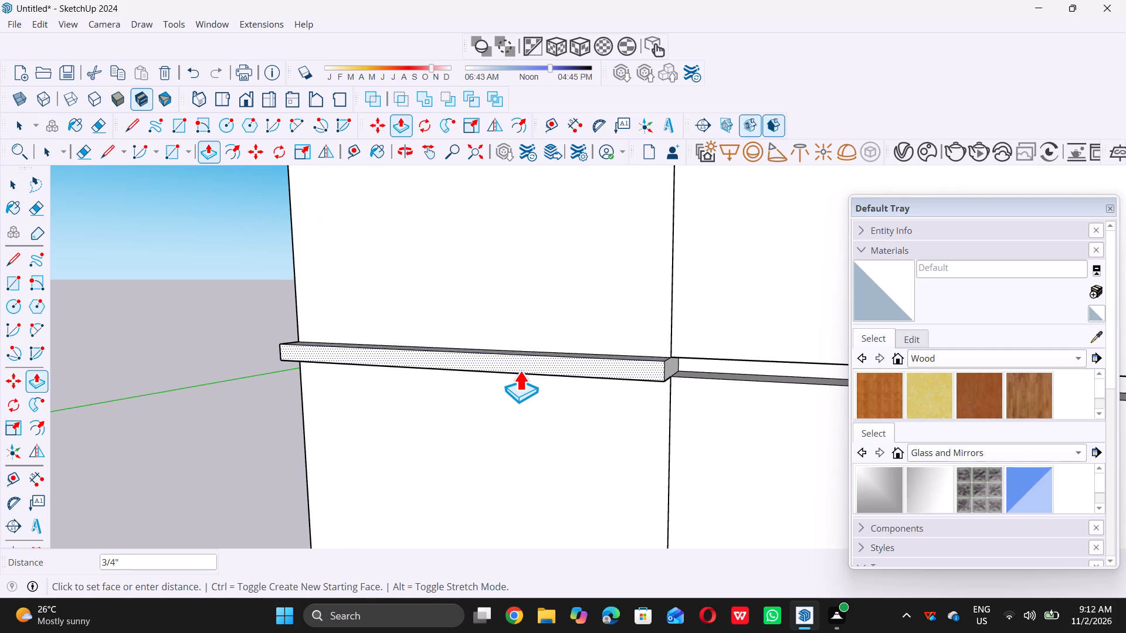
text(0.)
key(3)
key(shift+quotedbl)
key(Return)
key(space)
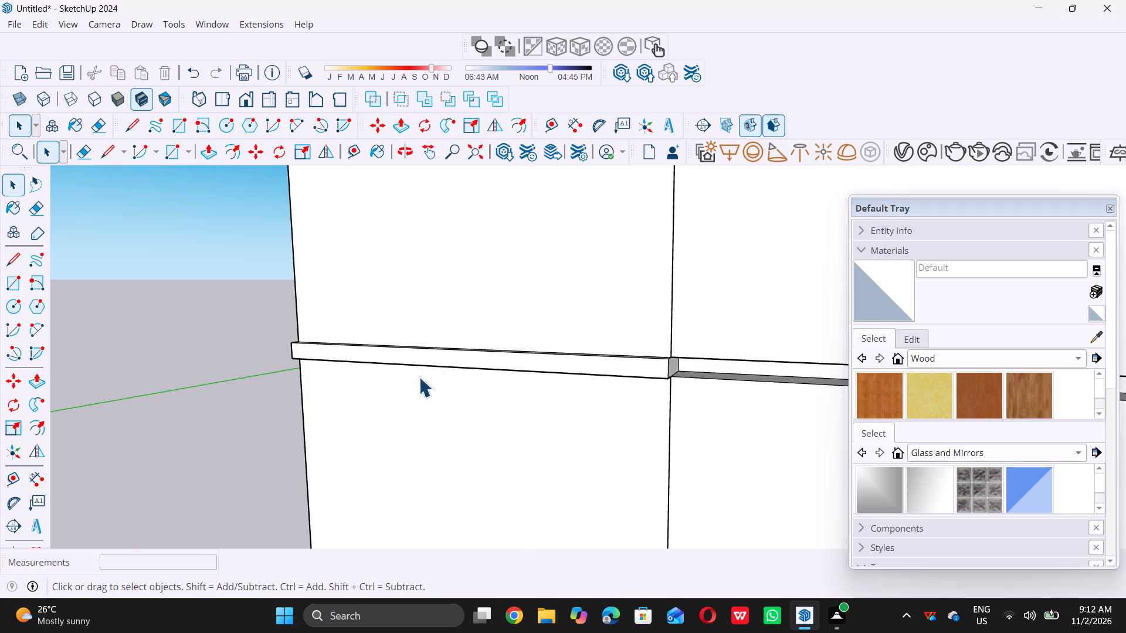
scroll(418, 377, down, 5)
scroll(408, 393, down, 20)
scroll(408, 393, down, 1)
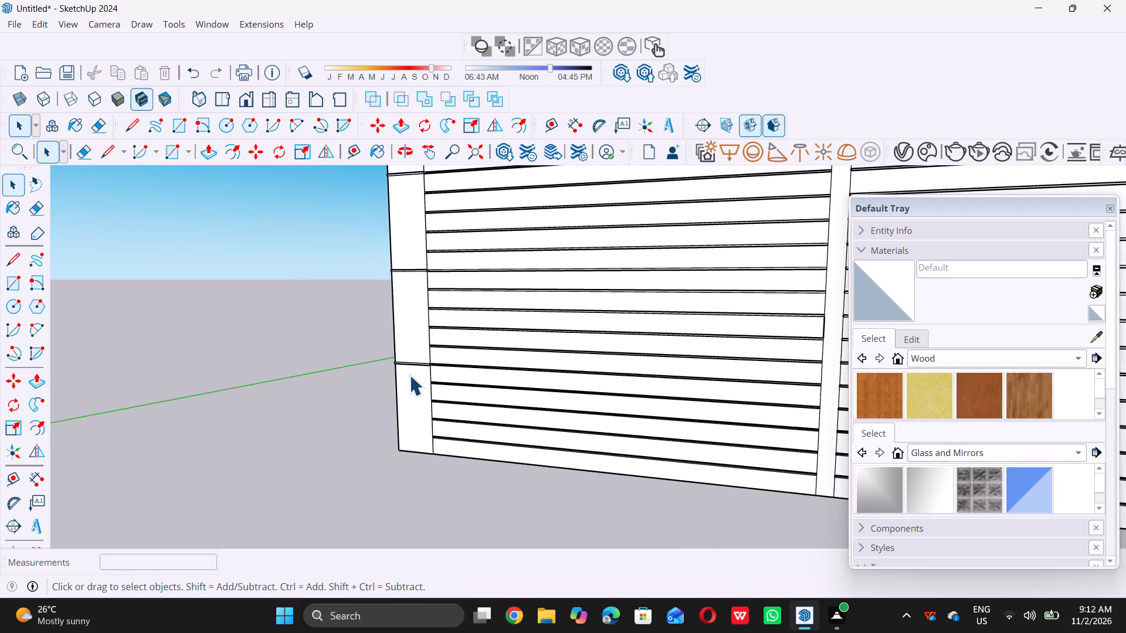
Push/Pull the narrow strip between the right column's uppermost pair of groove lines outward by the previous 0.3" distance.
scroll(409, 375, down, 13)
middle_drag(439, 341, 443, 406)
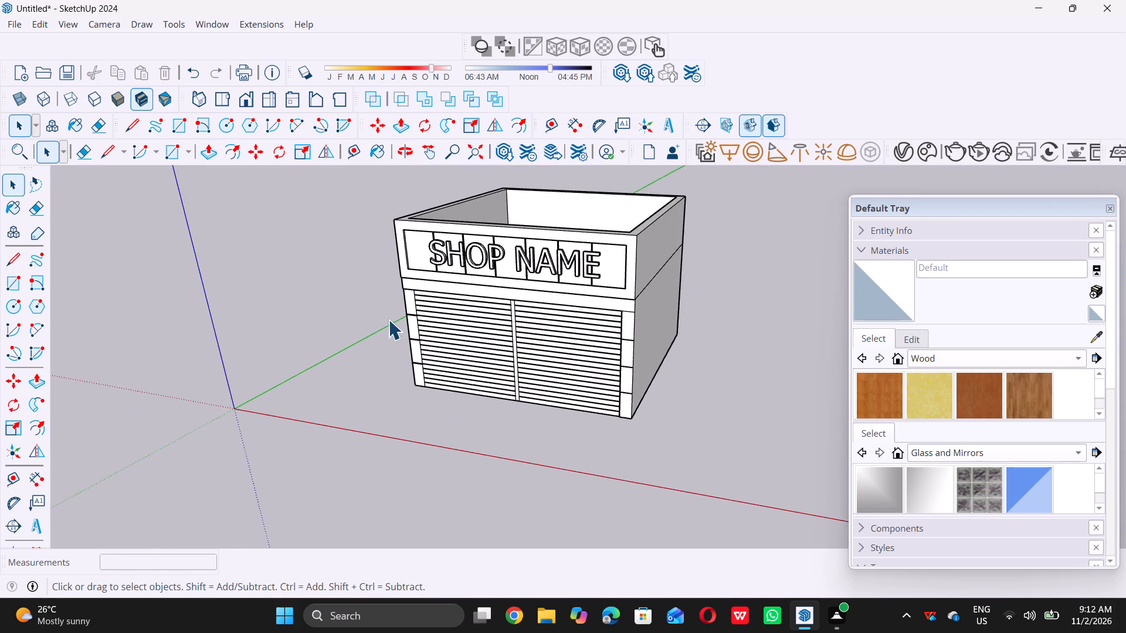
scroll(389, 318, up, 12)
scroll(439, 324, up, 13)
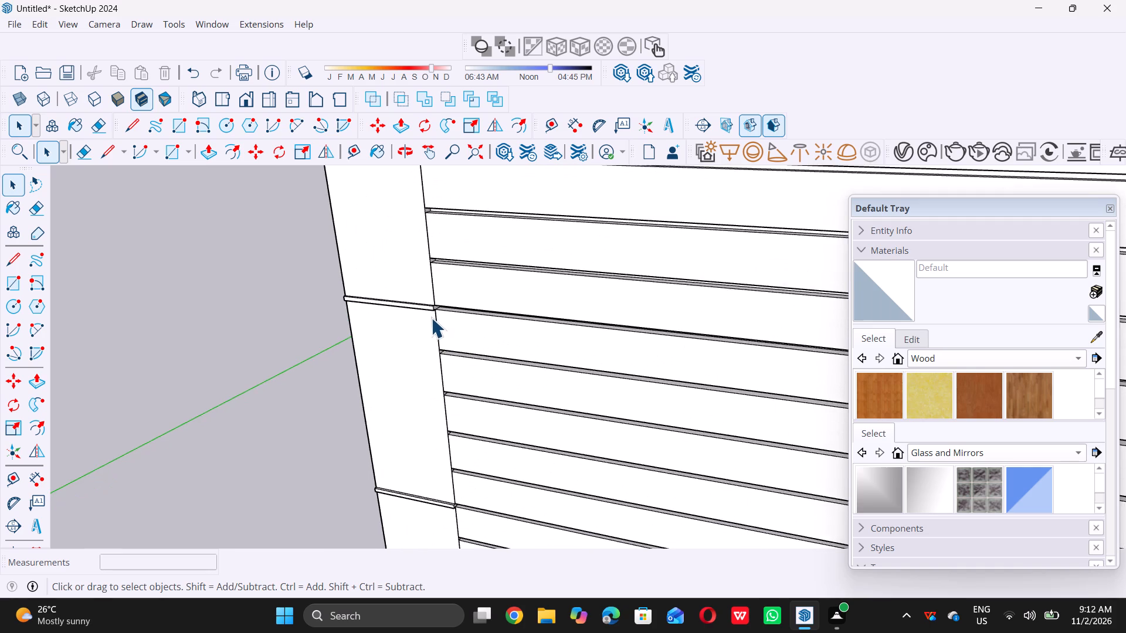
scroll(430, 318, down, 17)
scroll(363, 342, down, 5)
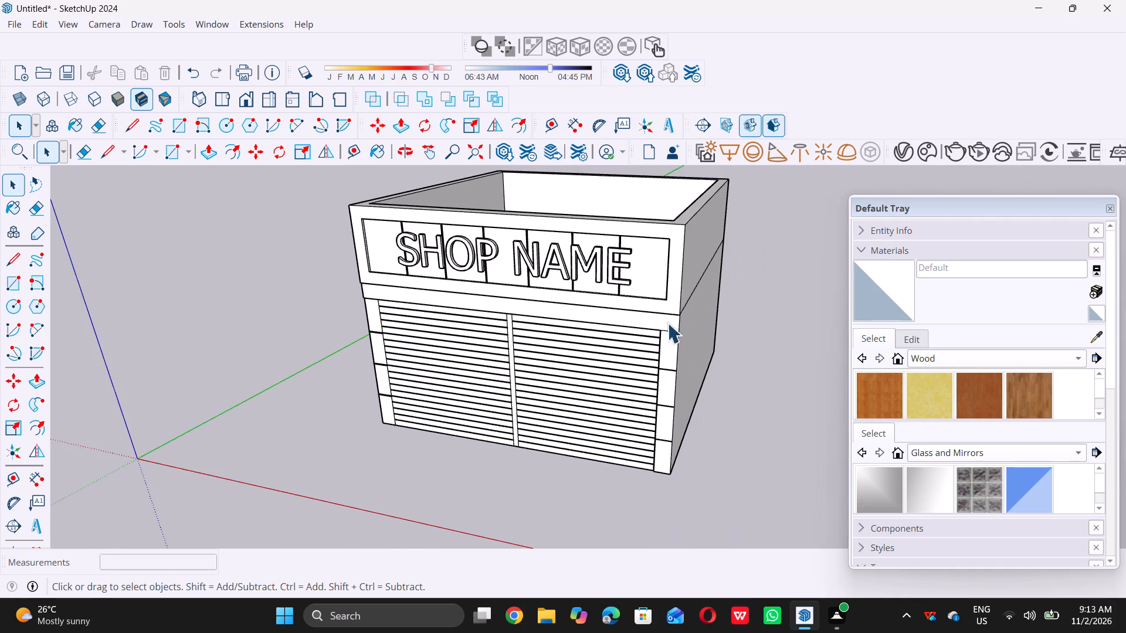
scroll(672, 339, up, 6)
scroll(611, 287, down, 6)
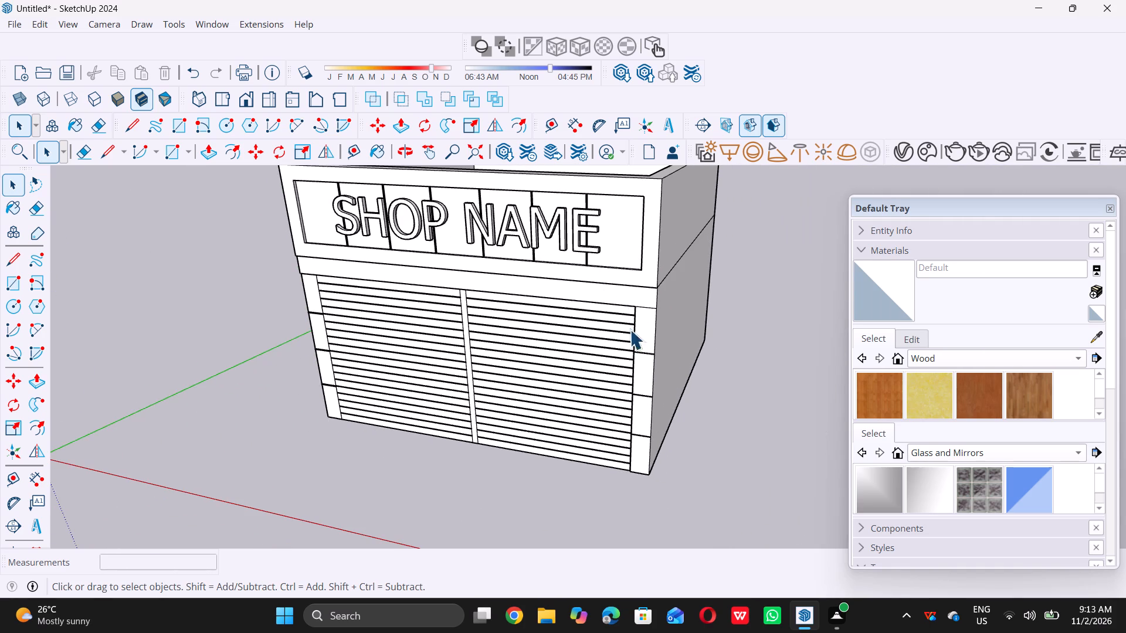
scroll(624, 304, down, 6)
scroll(634, 341, up, 12)
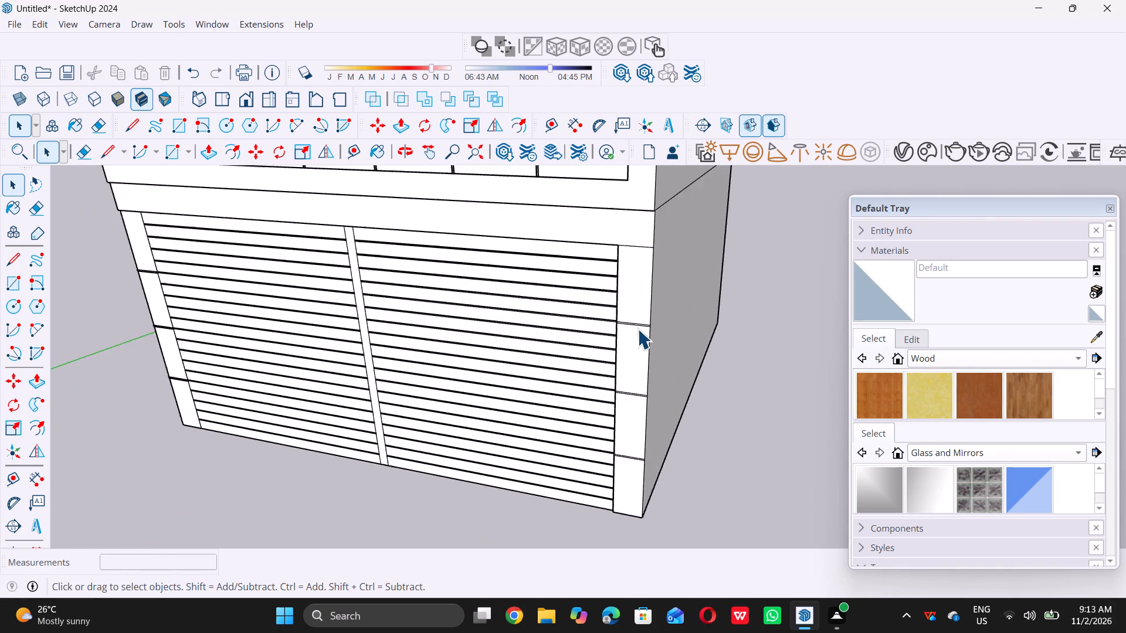
scroll(637, 329, up, 20)
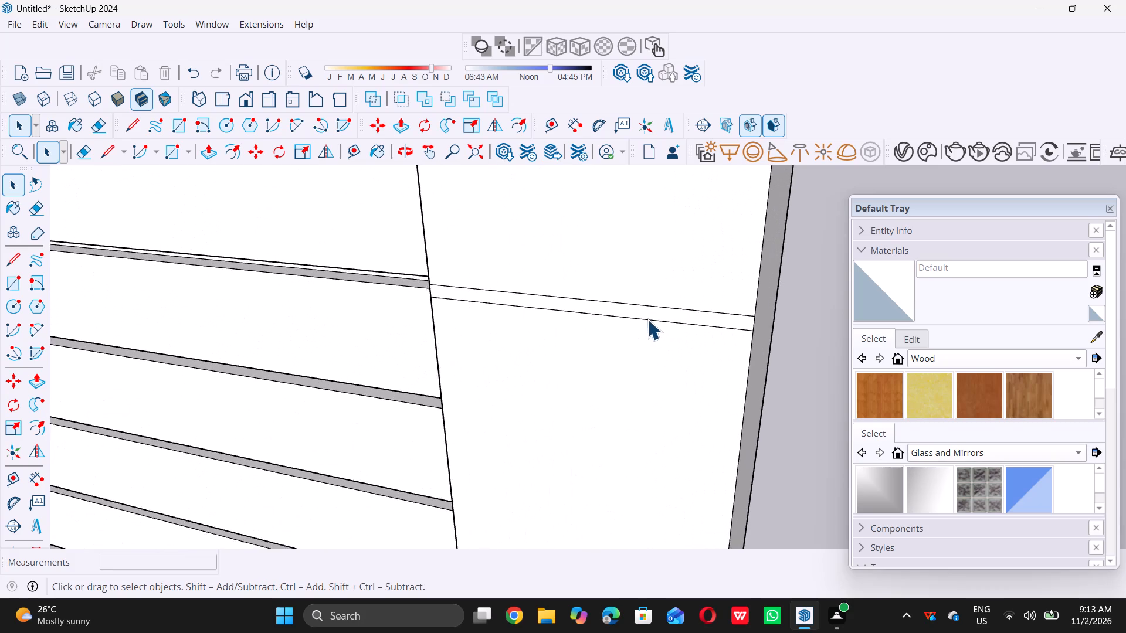
scroll(647, 319, up, 3)
click(654, 312)
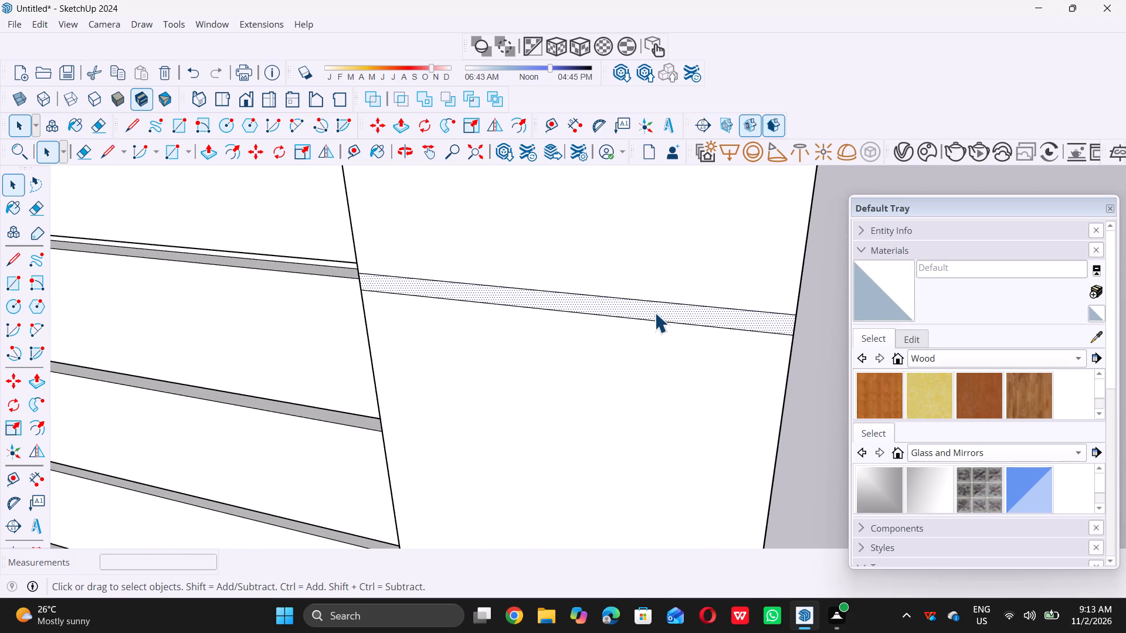
key(p)
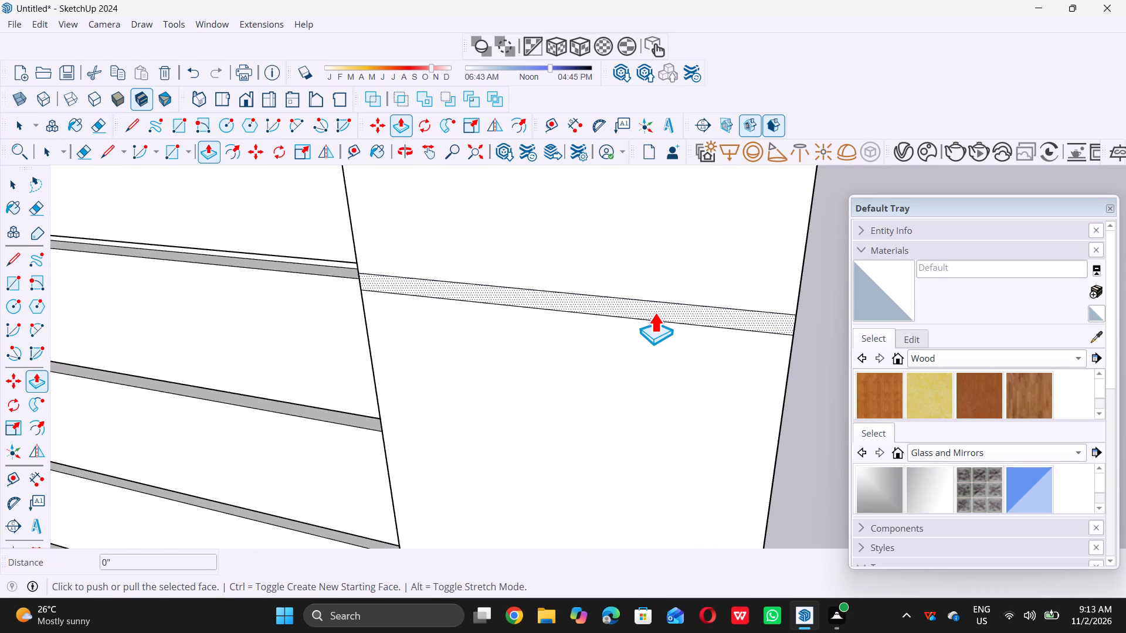
double_click(654, 312)
scroll(654, 320, down, 5)
key(space)
scroll(650, 320, down, 2)
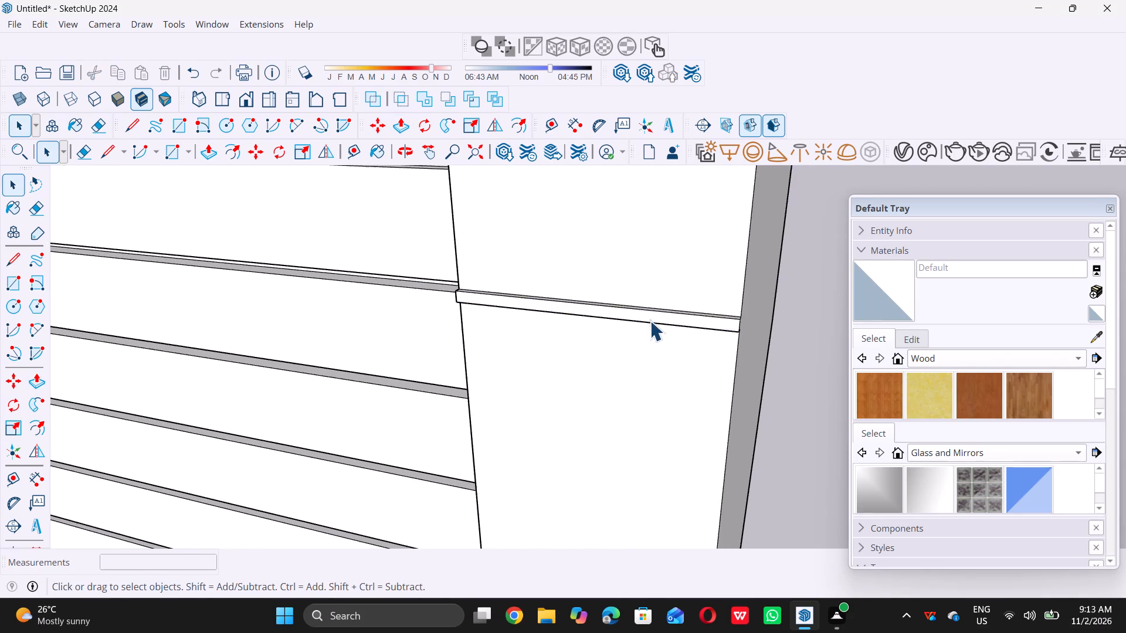
Push/Pull the narrow strip between the right column's middle pair of groove lines outward by the previous 0.3" distance.
scroll(650, 321, down, 20)
scroll(650, 321, down, 3)
scroll(633, 316, up, 3)
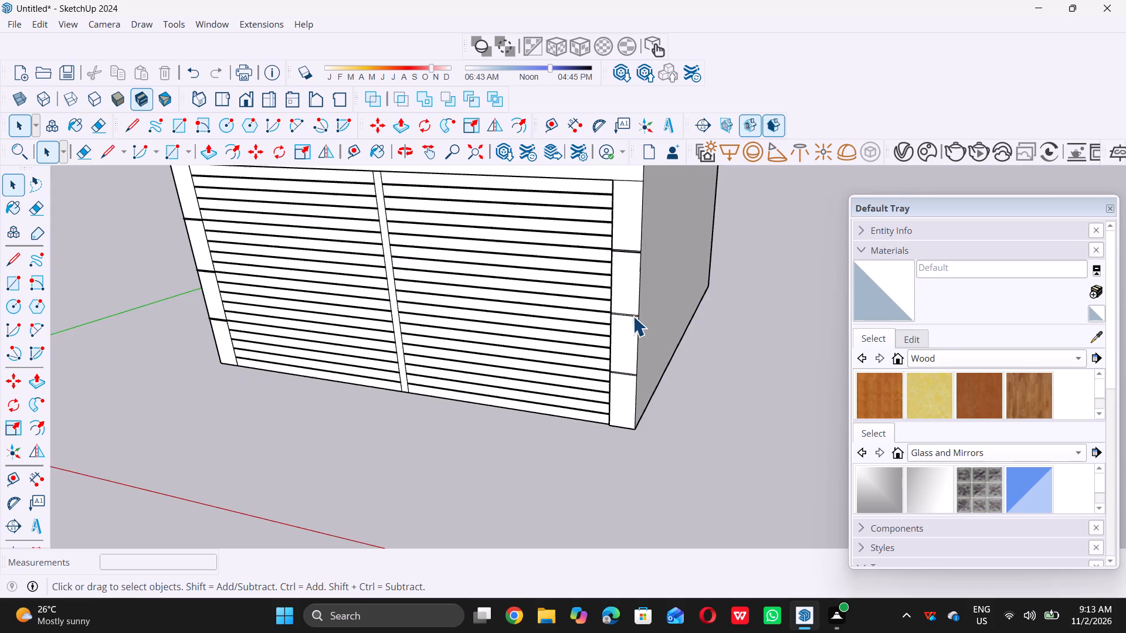
scroll(633, 316, up, 20)
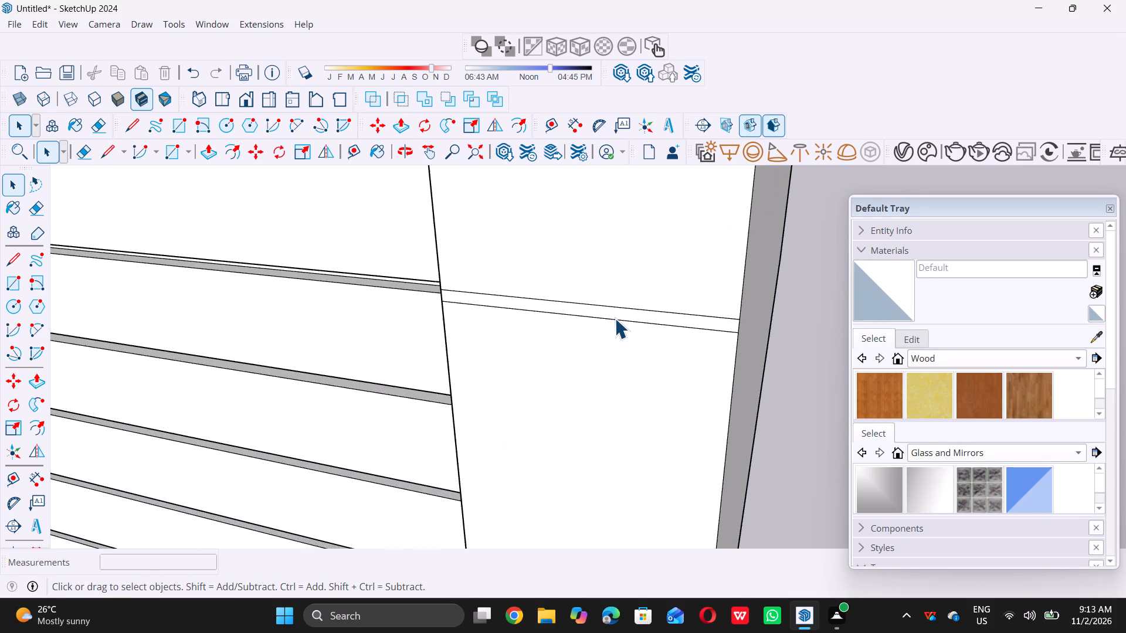
scroll(615, 319, up, 2)
click(621, 314)
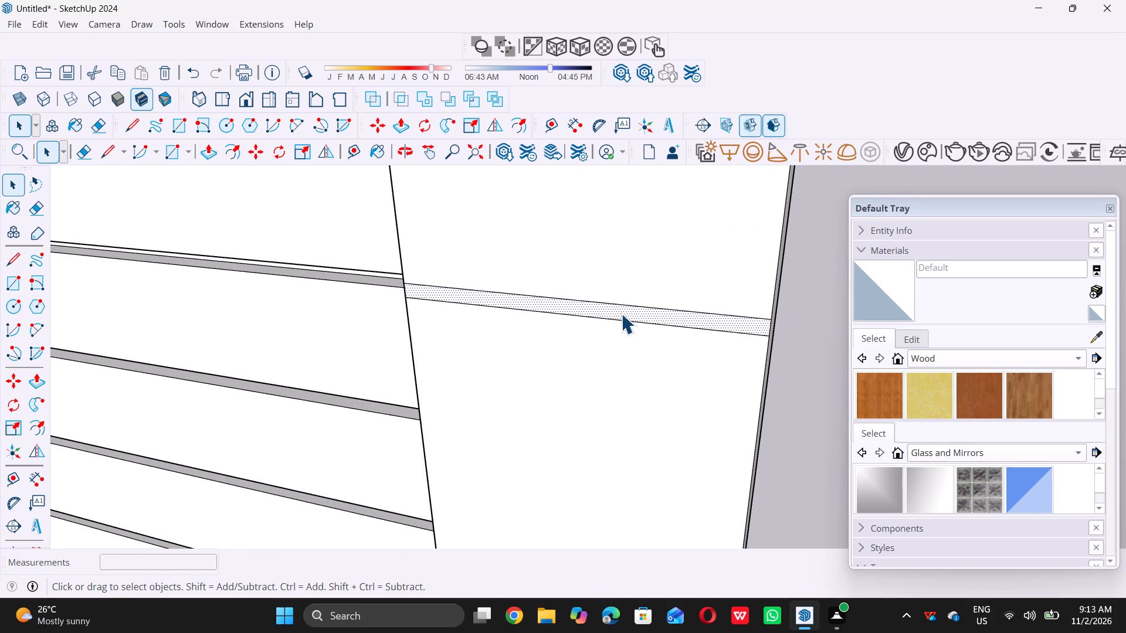
key(p)
triple_click(621, 314)
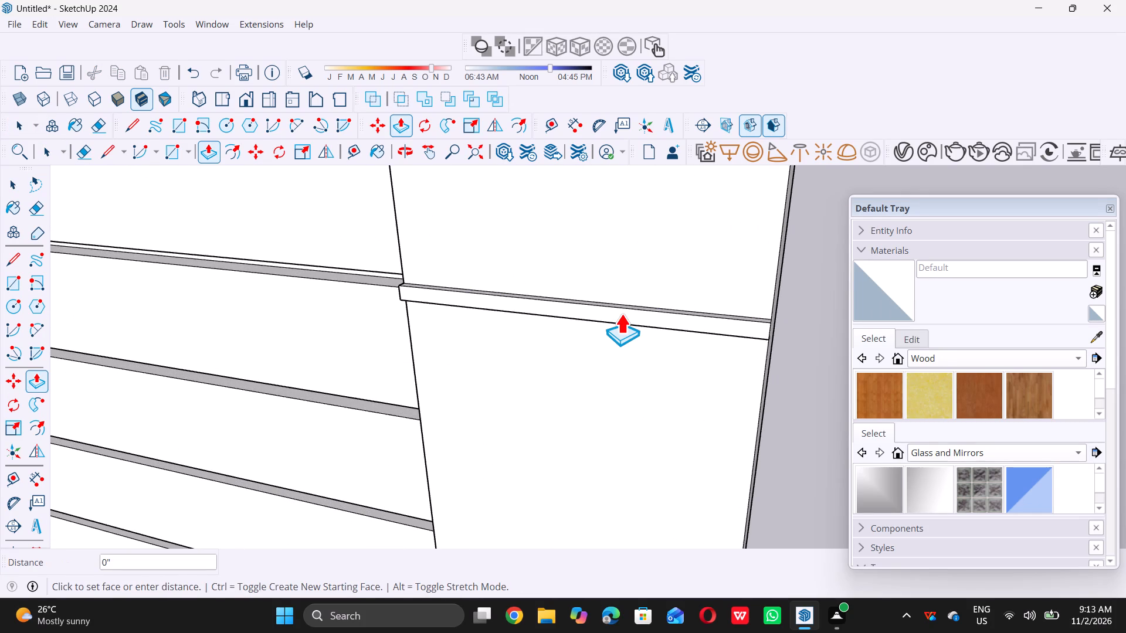
key(space)
Push/Pull the narrow strip between the right column's lowest pair of groove lines outward by the previous 0.3" distance.
scroll(621, 314, down, 17)
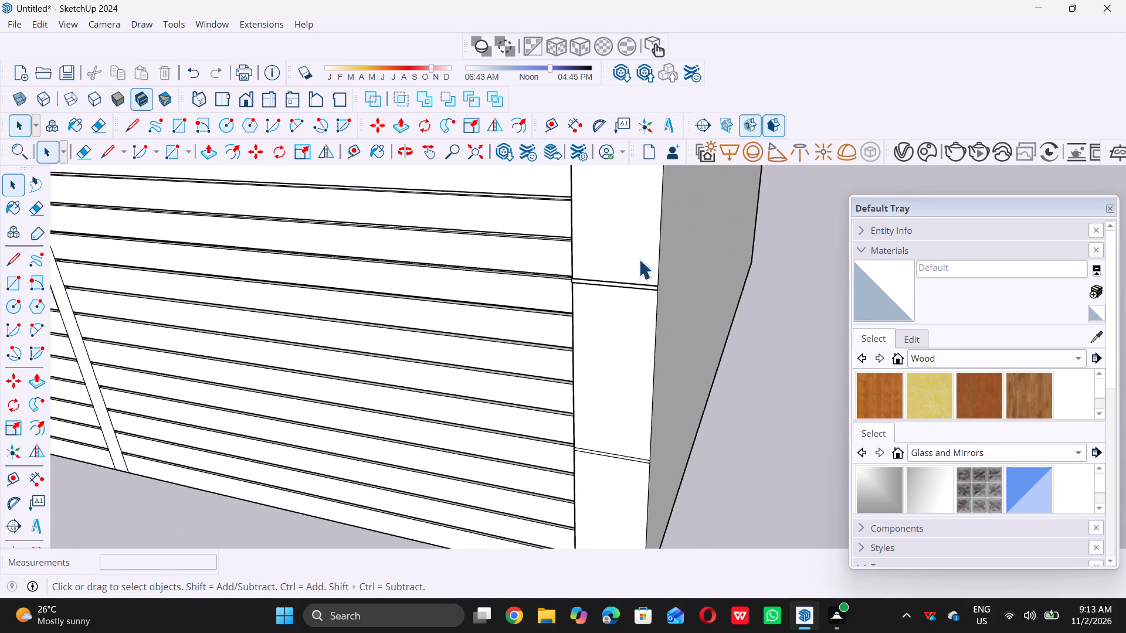
scroll(639, 259, down, 12)
scroll(652, 338, up, 10)
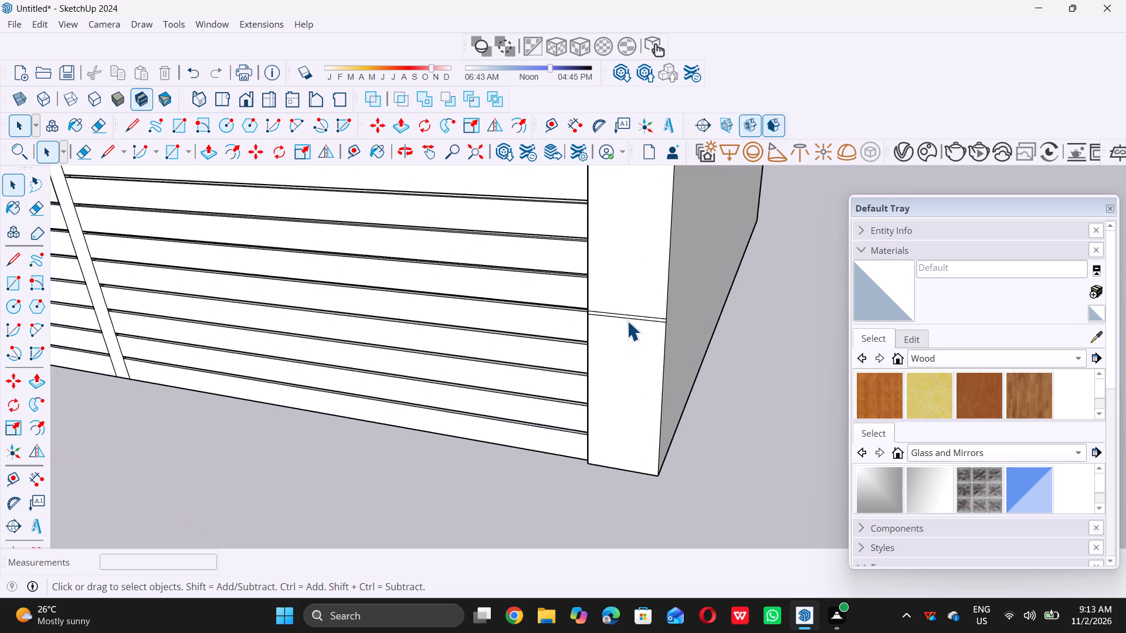
scroll(627, 321, up, 17)
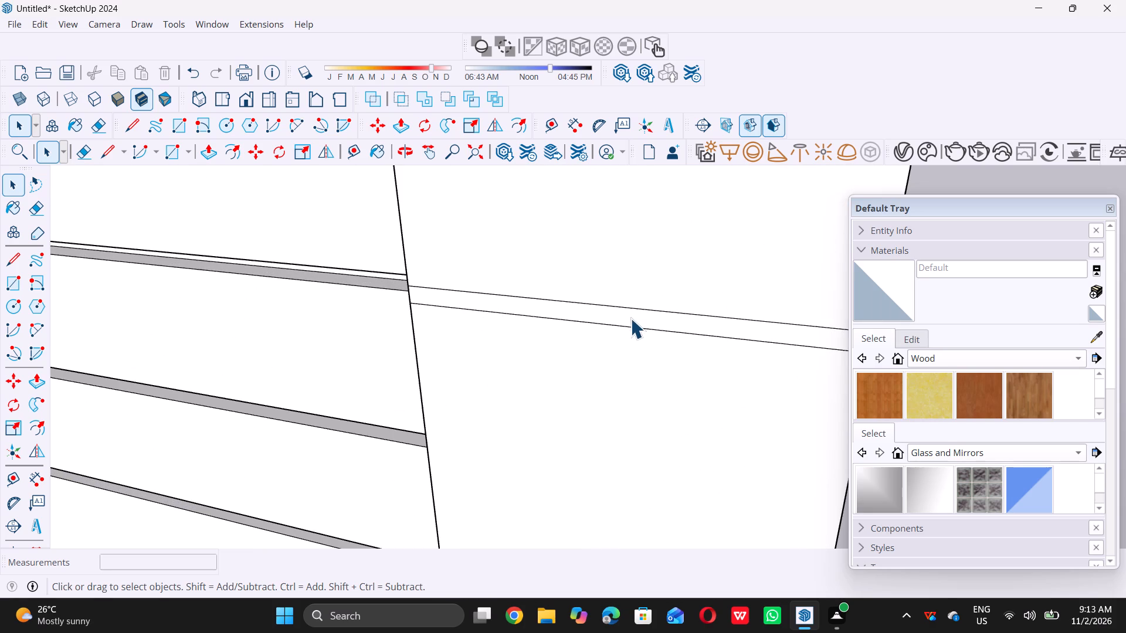
click(630, 318)
key(p)
triple_click(630, 318)
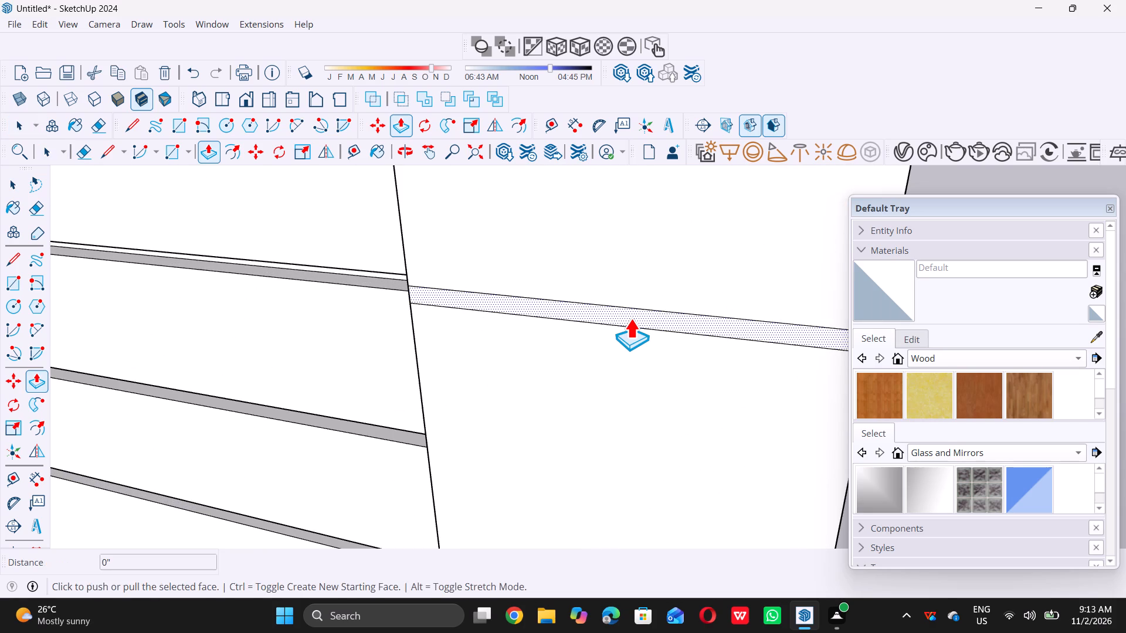
key(space)
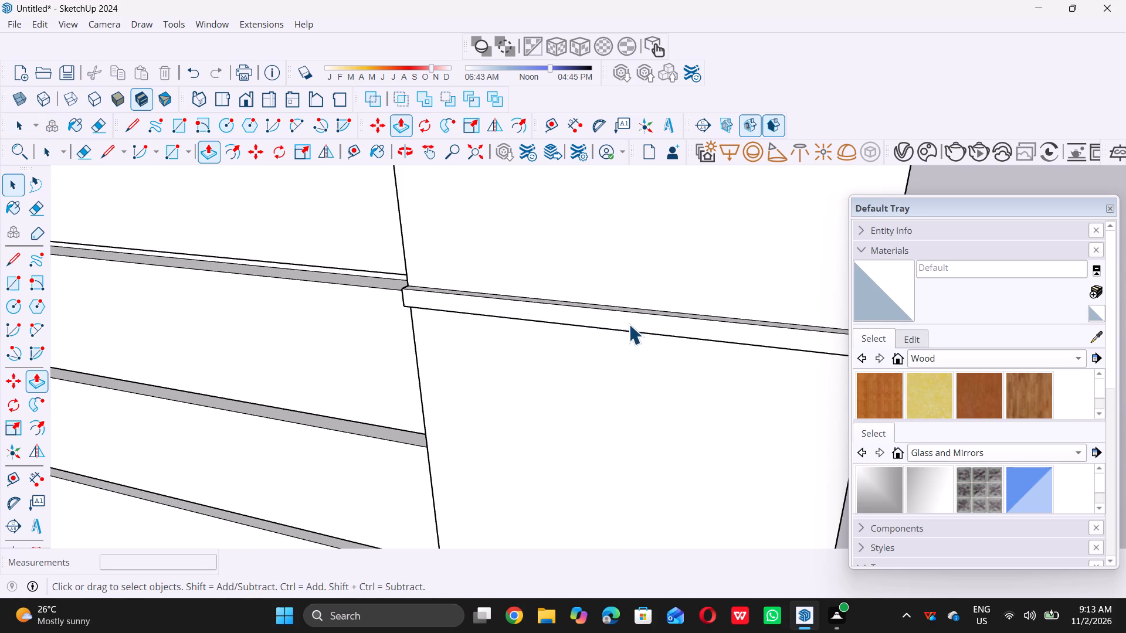
Examine the whole shop from the front, checking the raised bands on both columns.
scroll(552, 358, down, 20)
scroll(552, 358, down, 4)
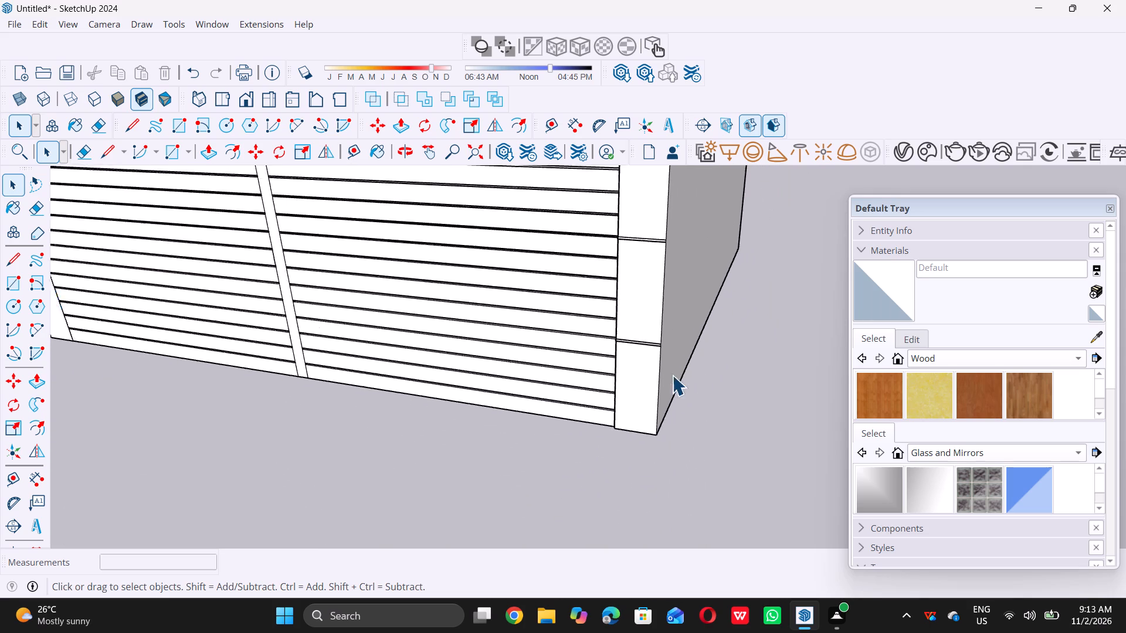
scroll(672, 375, down, 20)
middle_drag(579, 386, 580, 383)
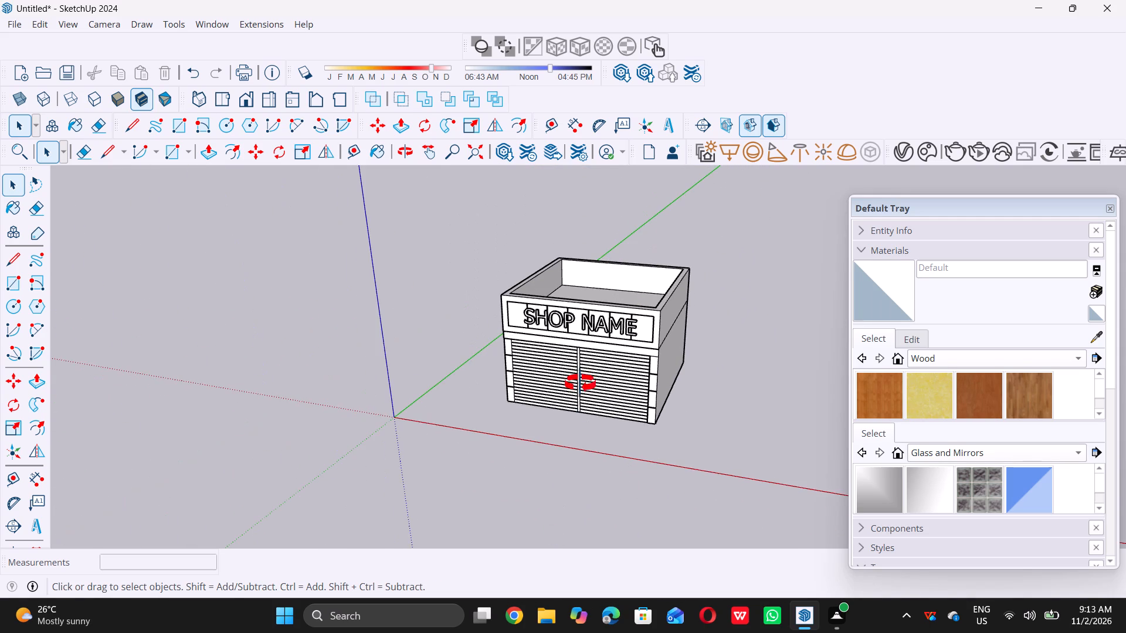
middle_drag(580, 383, 683, 298)
scroll(683, 298, up, 1)
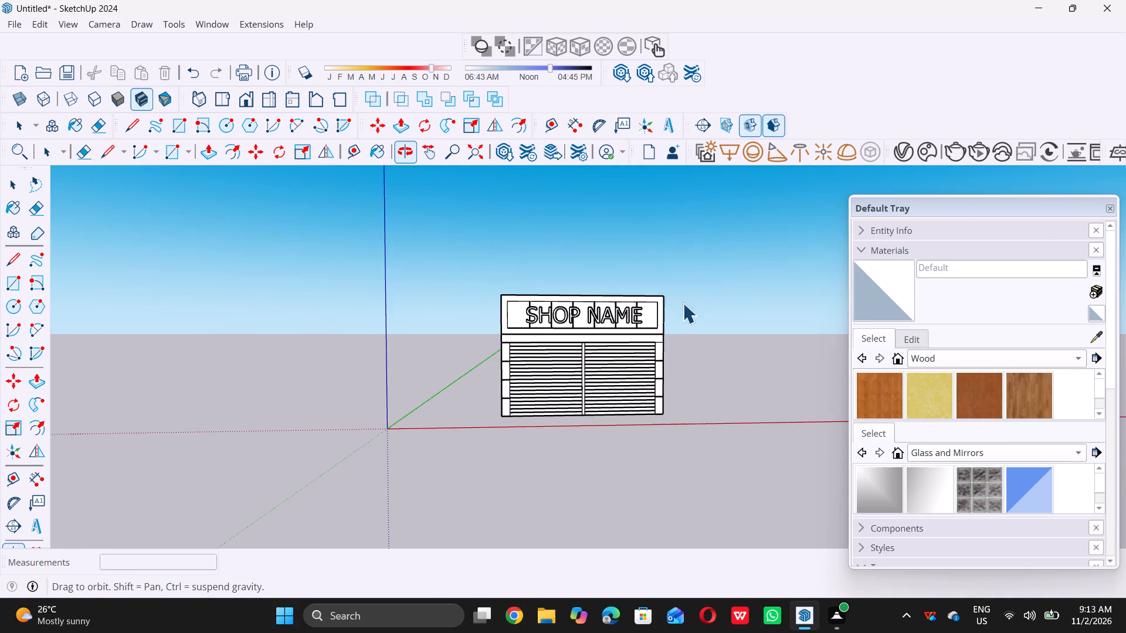
scroll(683, 303, up, 5)
middle_drag(558, 453, 527, 411)
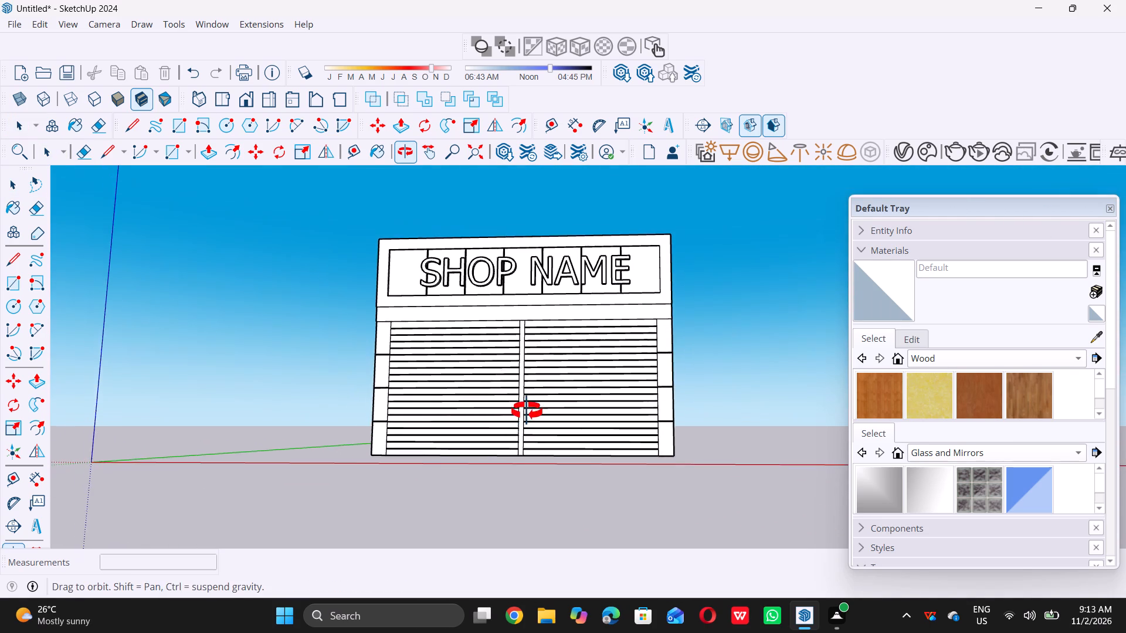
middle_drag(527, 411, 531, 407)
scroll(531, 407, up, 4)
scroll(526, 393, down, 3)
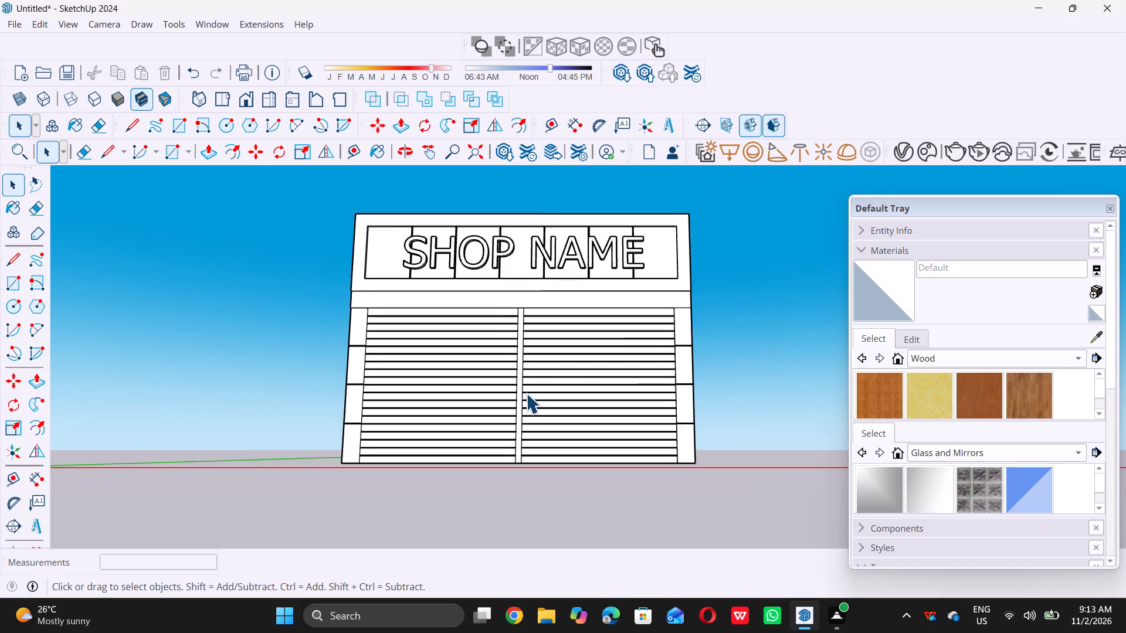
scroll(526, 393, down, 1)
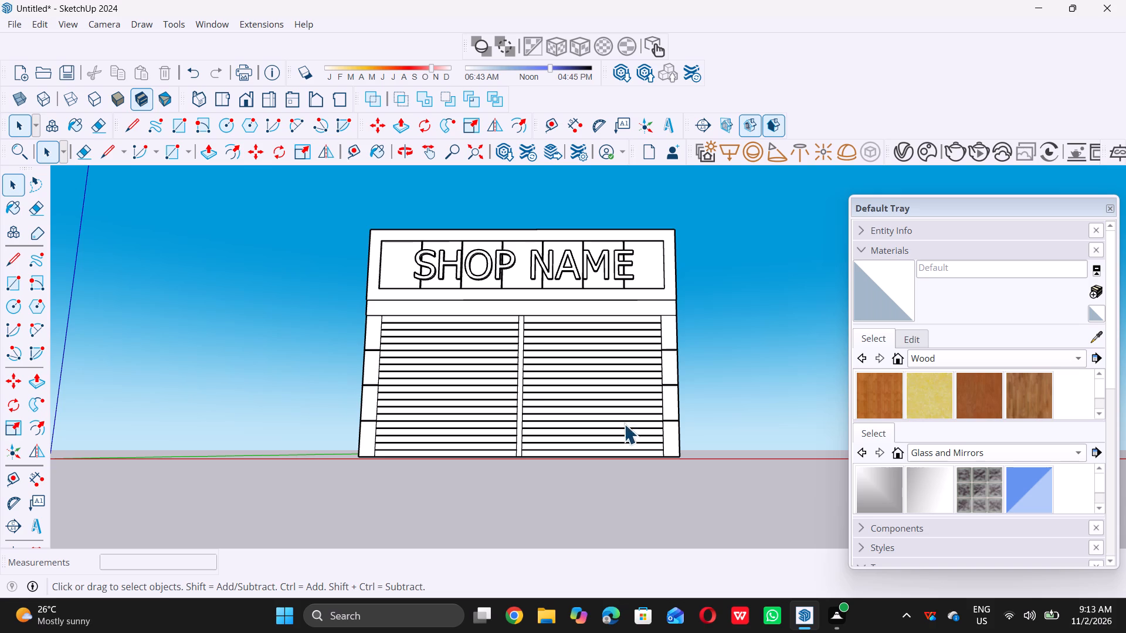
scroll(966, 398, down, 3)
scroll(969, 401, up, 7)
Paint the right column's section between the uppermost and middle bands with Wood Cherry Original.
click(974, 390)
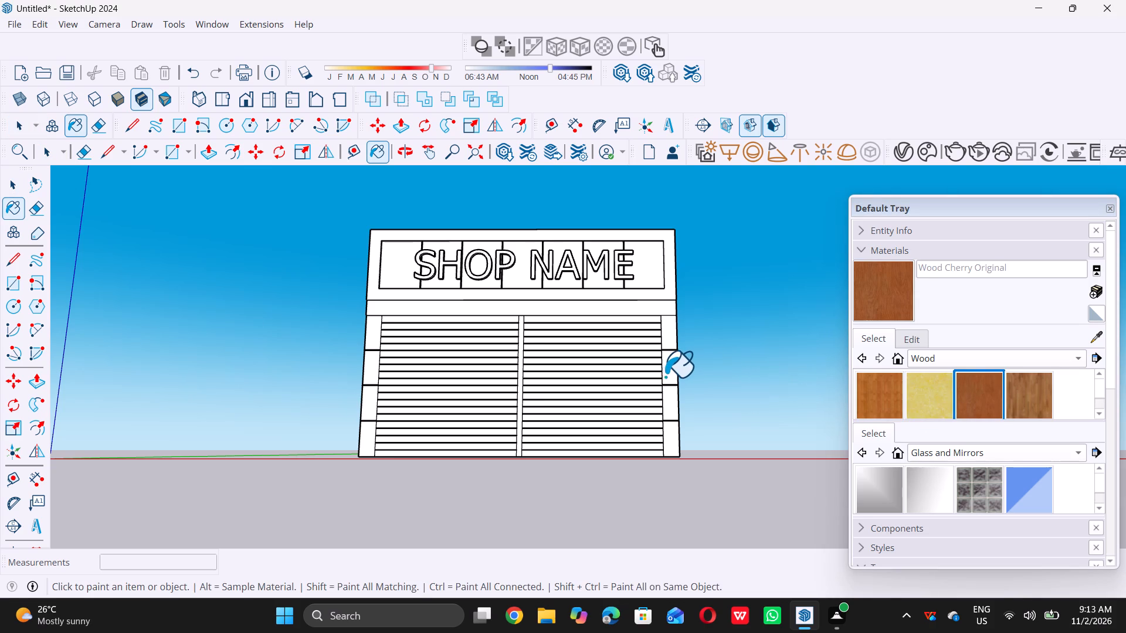
double_click(669, 376)
key(space)
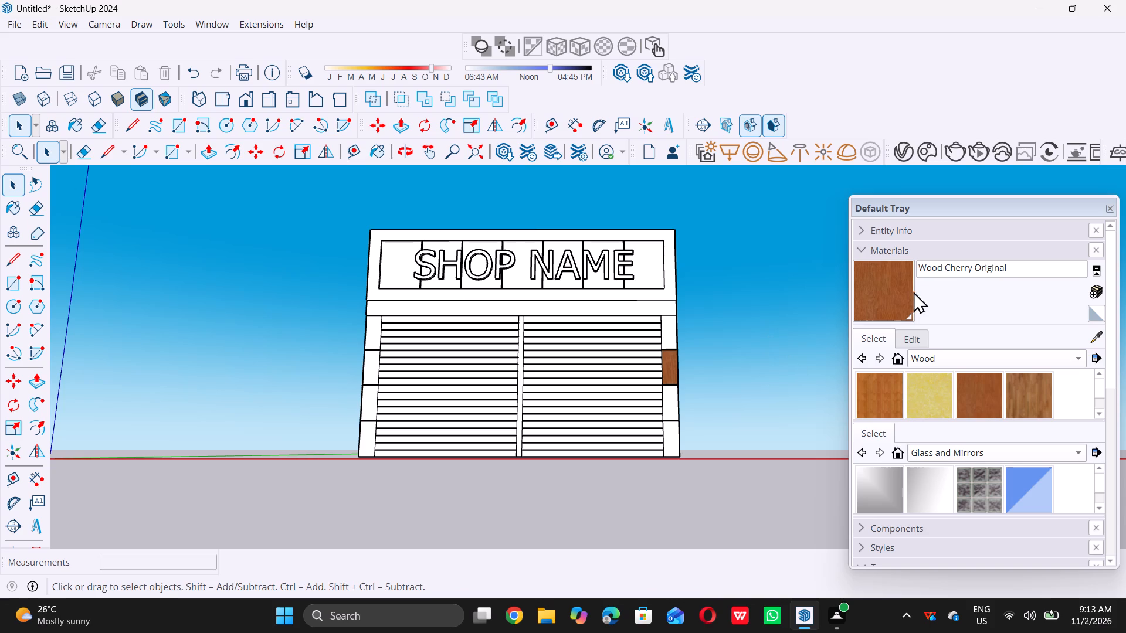
Recolour the Wood Cherry Original material by trying several hues, settling on hue 9 and saturation 18.
scroll(919, 285, up, 9)
click(917, 339)
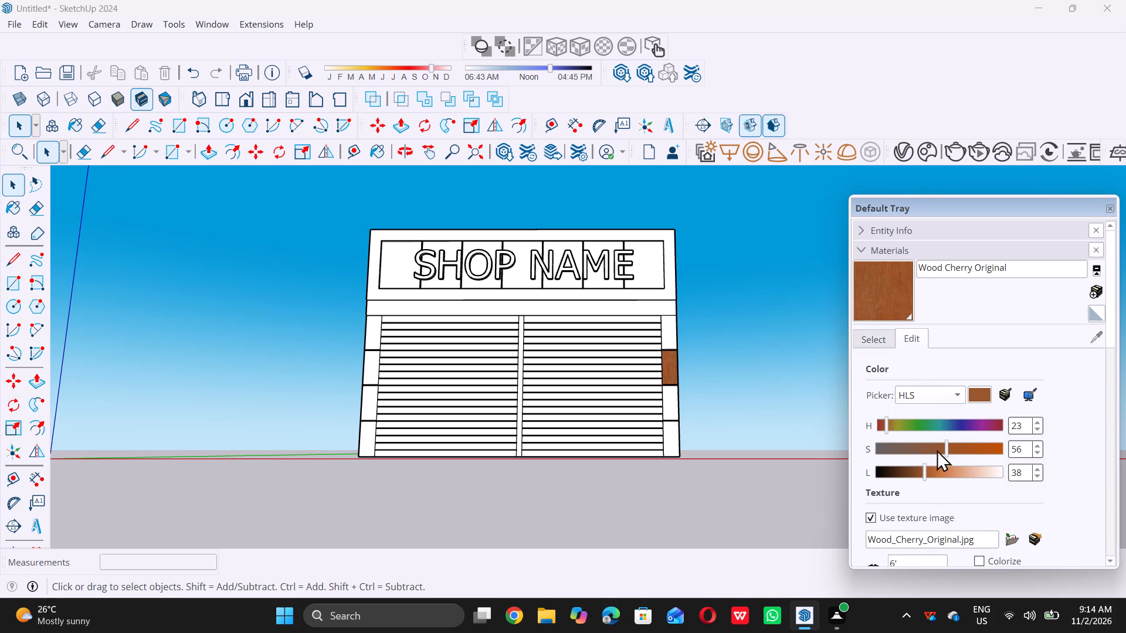
click(957, 425)
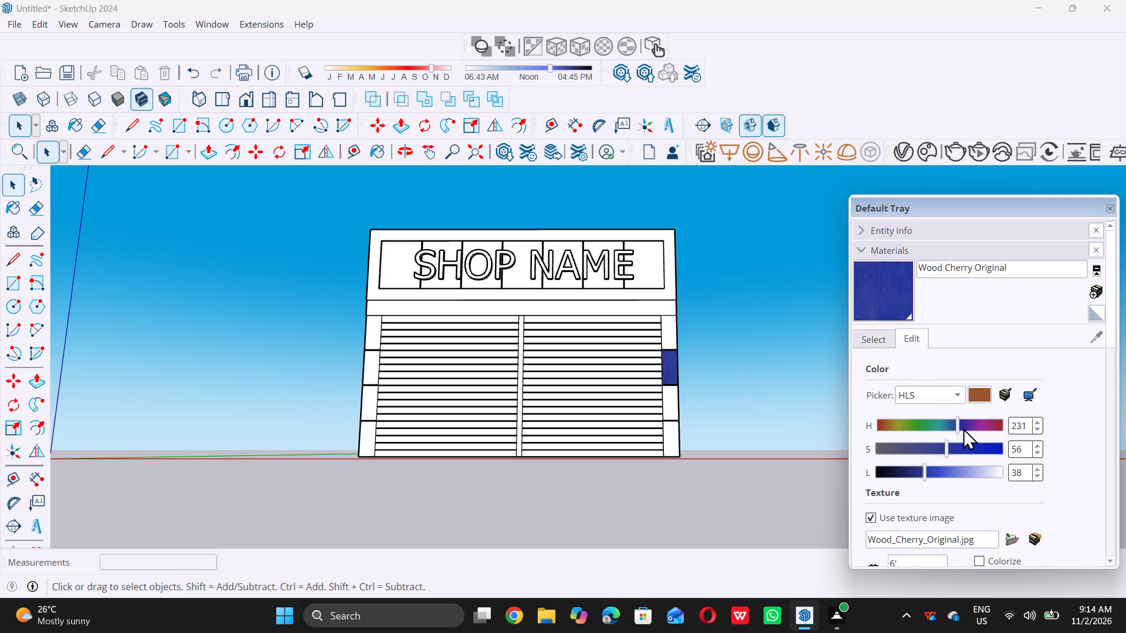
click(968, 426)
click(974, 426)
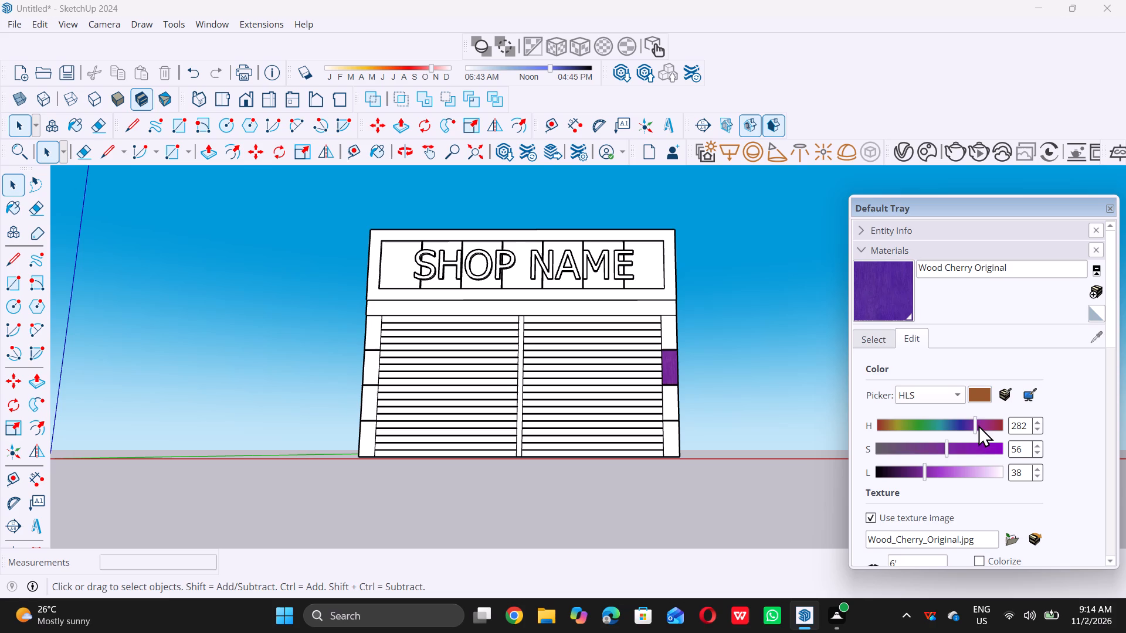
click(982, 425)
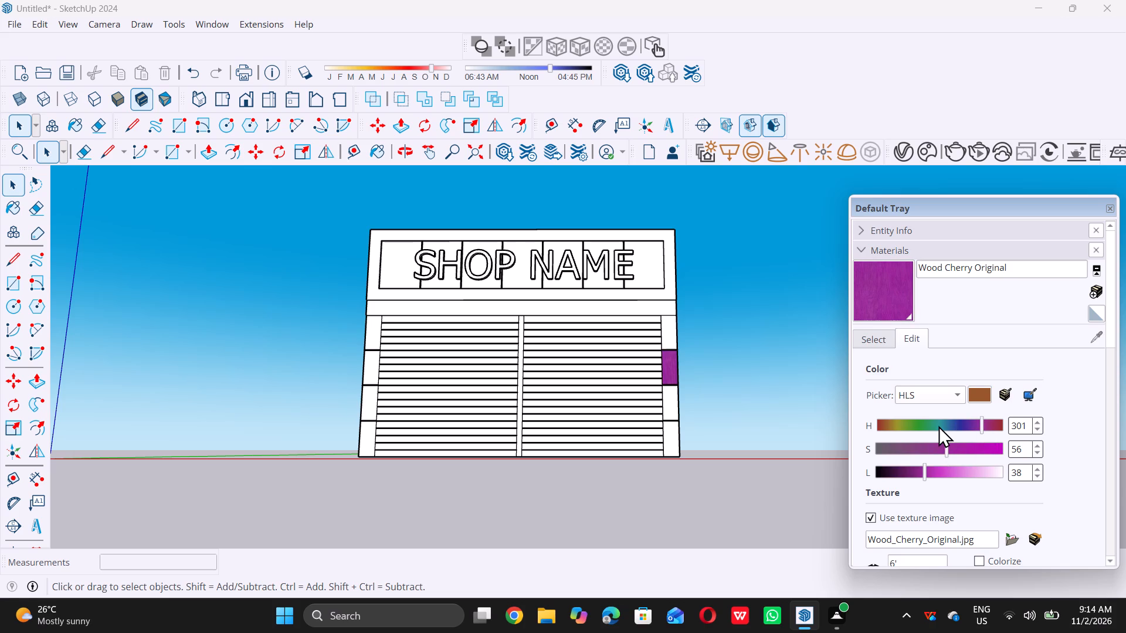
click(937, 426)
click(955, 426)
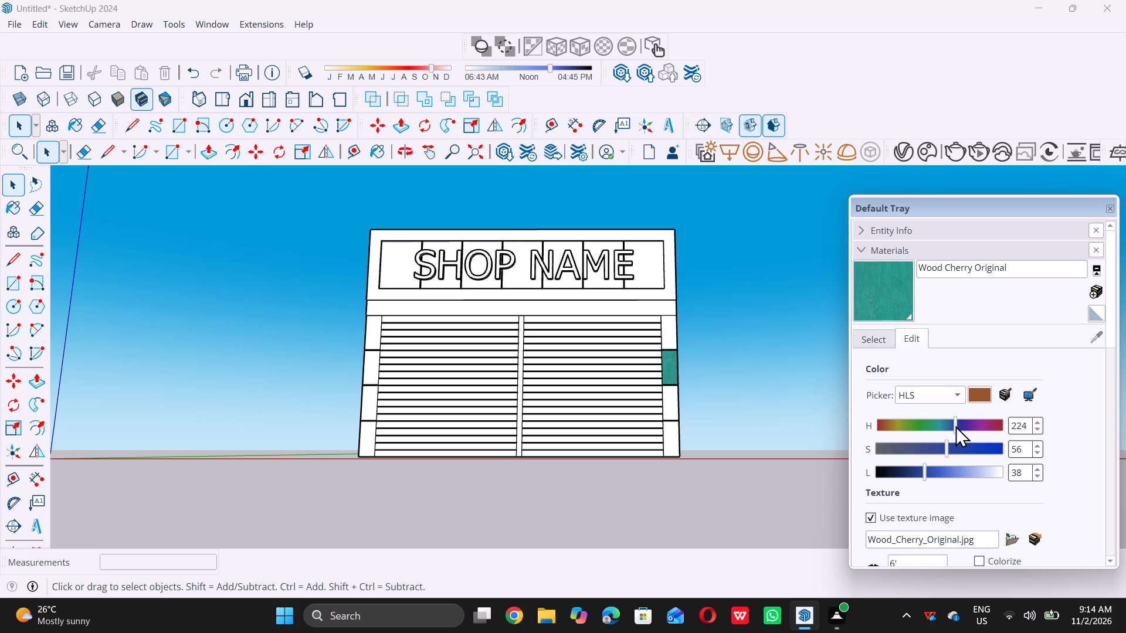
double_click(881, 423)
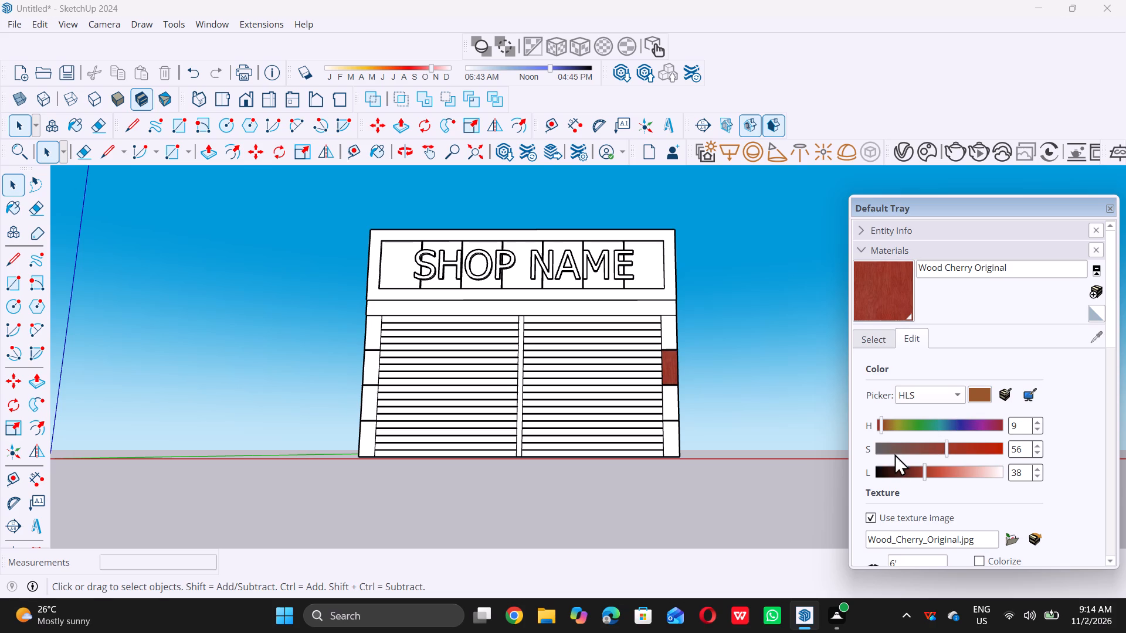
triple_click(904, 449)
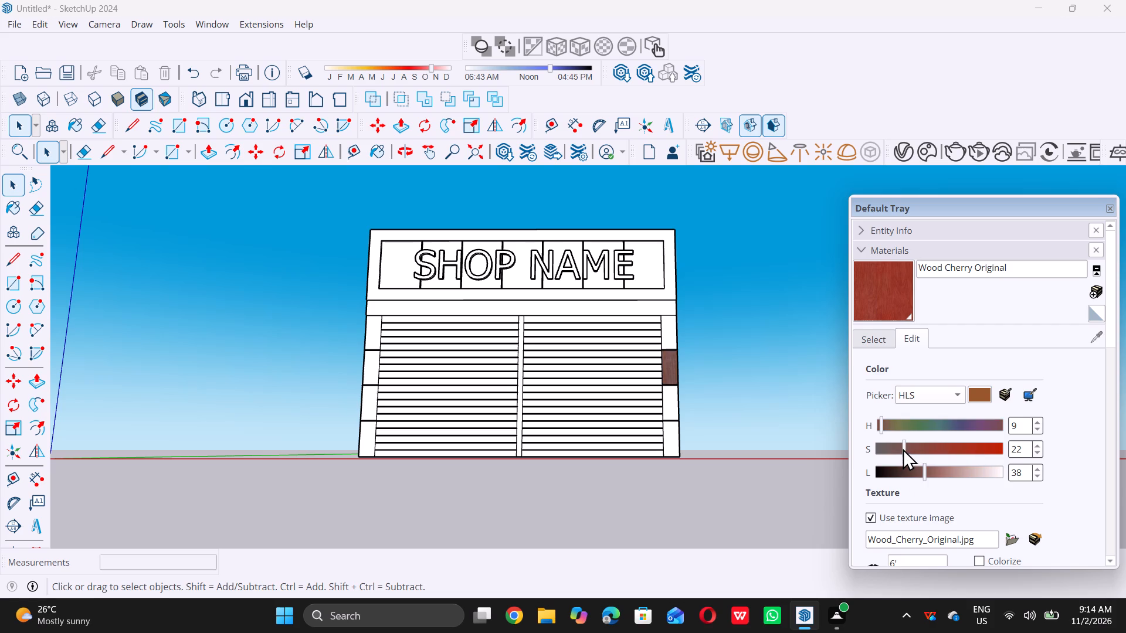
double_click(901, 448)
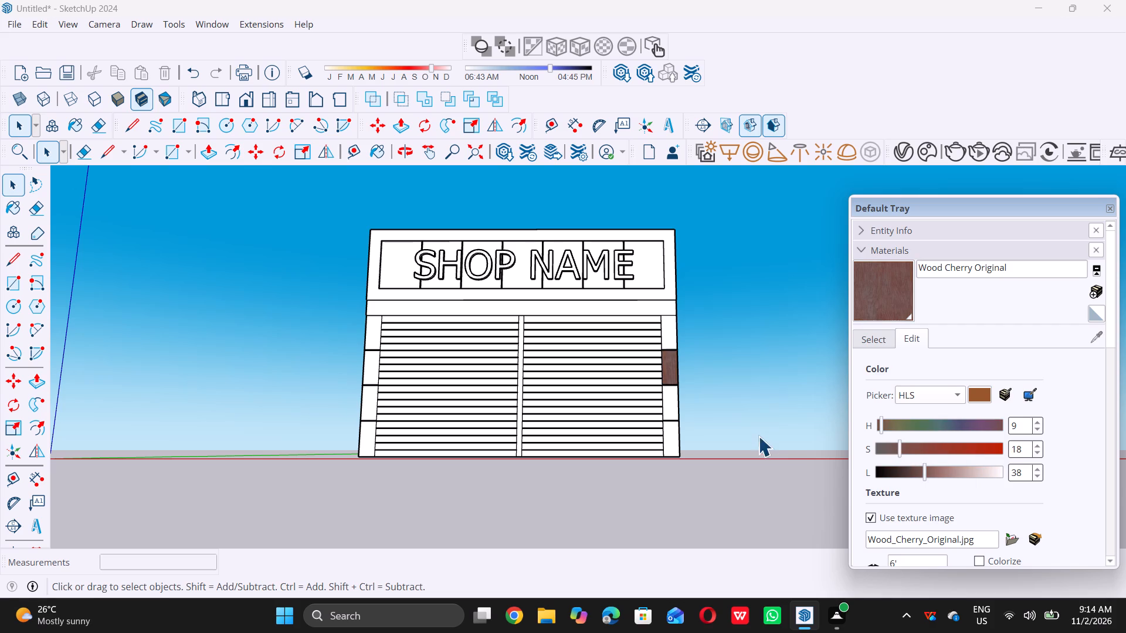
Undo the Wood Cherry Original colour edits and the painting of that material on the right column's section.
scroll(674, 378, up, 6)
scroll(664, 360, up, 16)
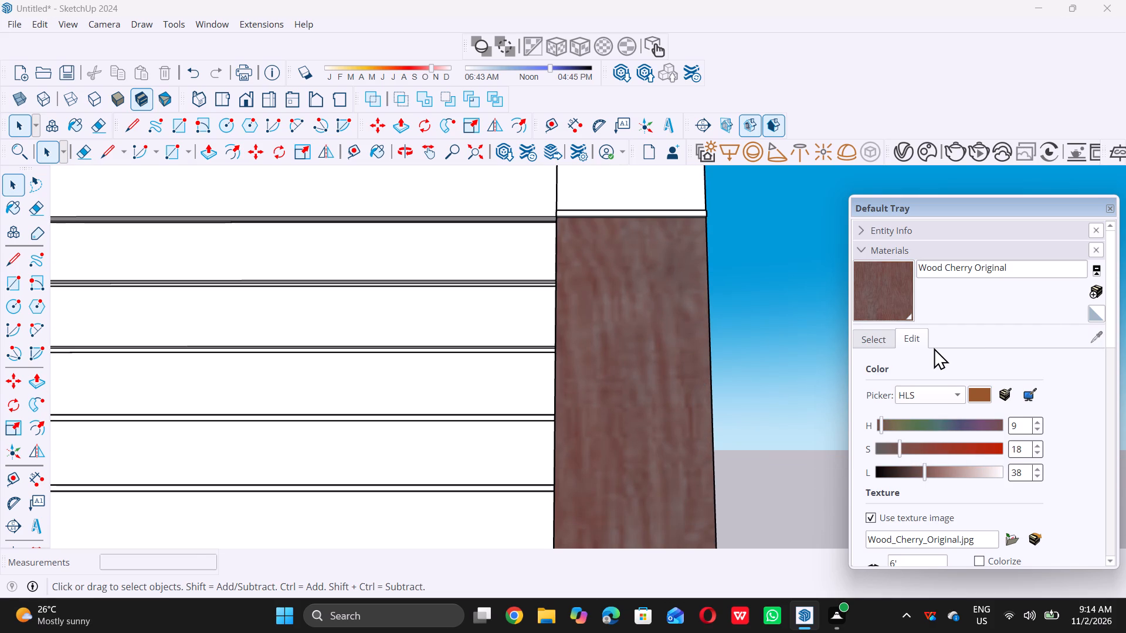
key(ctrl+z)
key(ctrl+z)
key(ctrl+z)
key(ctrl+z)
key(ctrl+z)
key(ctrl+z)
key(ctrl+z)
key(ctrl+z)
key(ctrl+z)
key(ctrl+z)
key(ctrl+z)
key(ctrl+z)
key(ctrl+z)
key(ctrl+z)
key(ctrl+z)
key(ctrl+z)
key(ctrl+z)
key(ctrl+z)
key(ctrl+z)
key(ctrl+z)
key(ctrl+z)
key(ctrl+z)
key(ctrl+z)
key(ctrl+z)
key(ctrl+z)
key(ctrl+z)
key(ctrl+z)
key(ctrl+z)
key(ctrl+z)
key(ctrl+z)
key(ctrl+z)
key(ctrl+z)
key(ctrl+z)
key(ctrl+z)
key(ctrl+z)
key(ctrl+z)
key(ctrl+z)
key(ctrl+z)
key(ctrl+z)
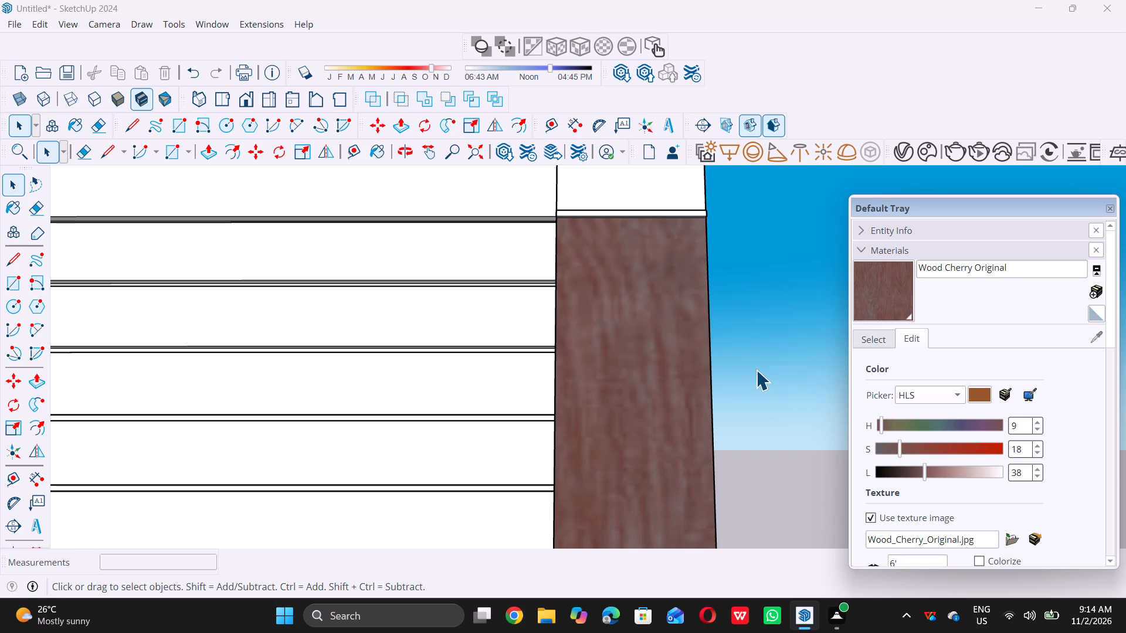
key(ctrl+z)
key(ctrl+z)
key(ctrl+z)
key(ctrl+z)
key(ctrl+z)
key(ctrl+z)
key(ctrl+z)
key(ctrl+z)
key(ctrl+z)
key(ctrl+z)
key(ctrl+z)
double_click(197, 77)
Paint all four sections of the right column with the dark grey of lightness 31 from the Colors-Named materials.
scroll(382, 249, down, 6)
scroll(453, 302, up, 1)
scroll(455, 302, down, 9)
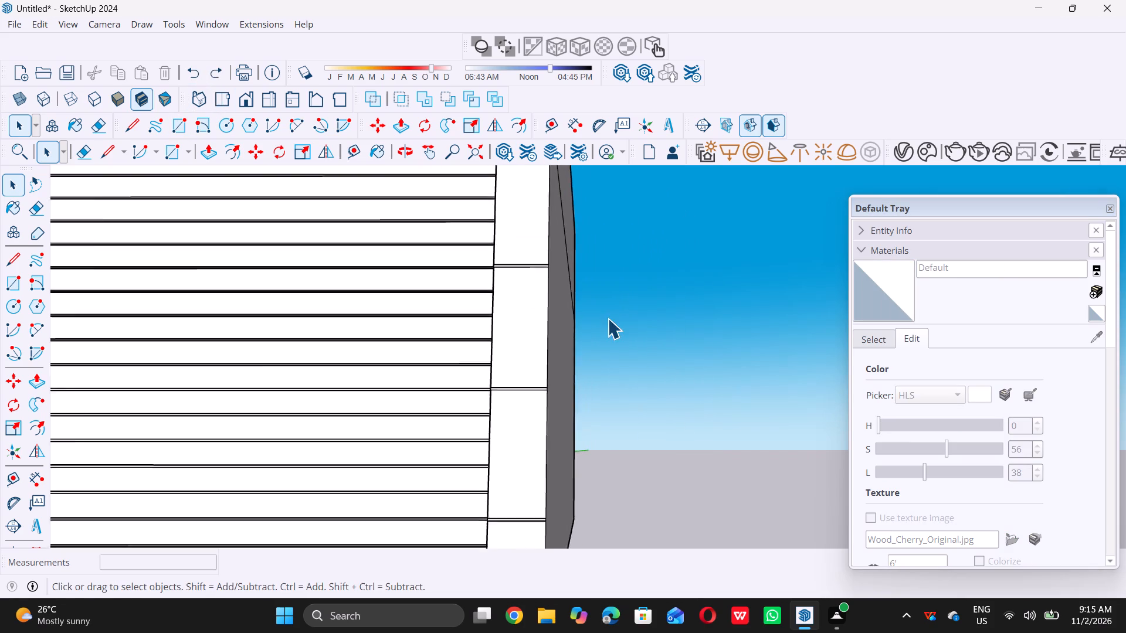
scroll(608, 318, down, 7)
middle_drag(540, 237, 544, 263)
middle_click(544, 263)
scroll(544, 263, up, 1)
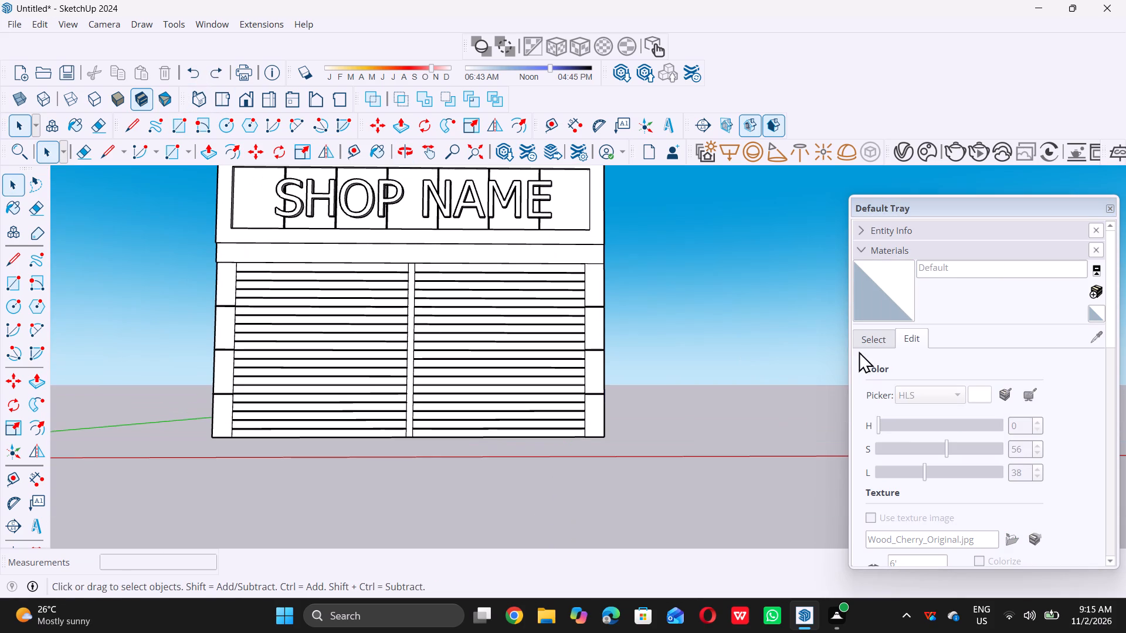
scroll(873, 350, up, 6)
scroll(900, 330, down, 9)
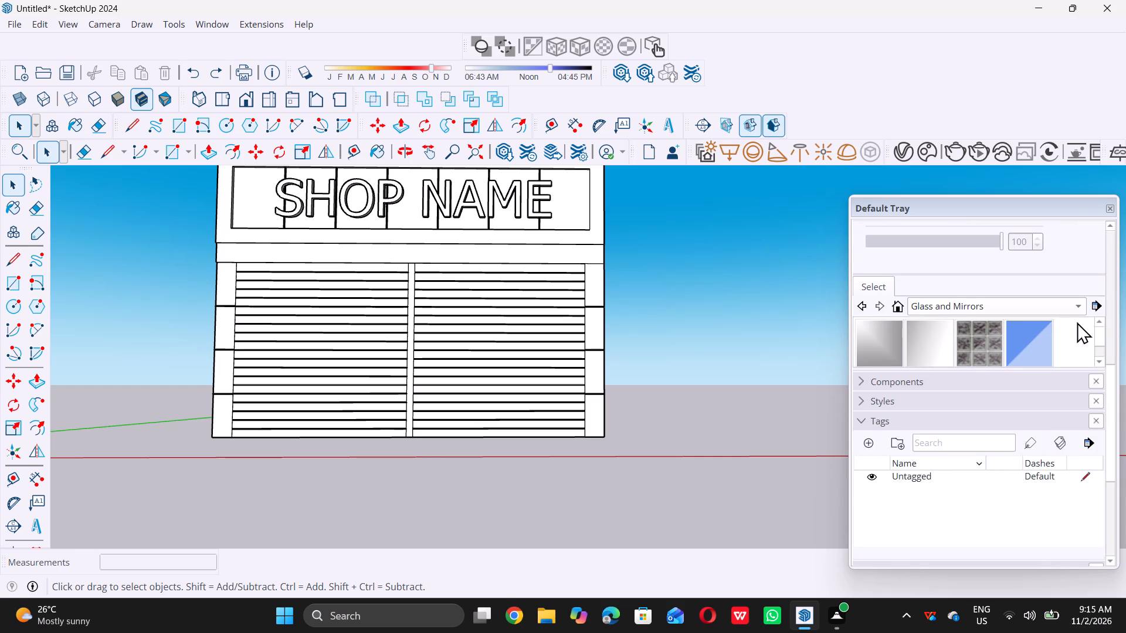
click(1079, 304)
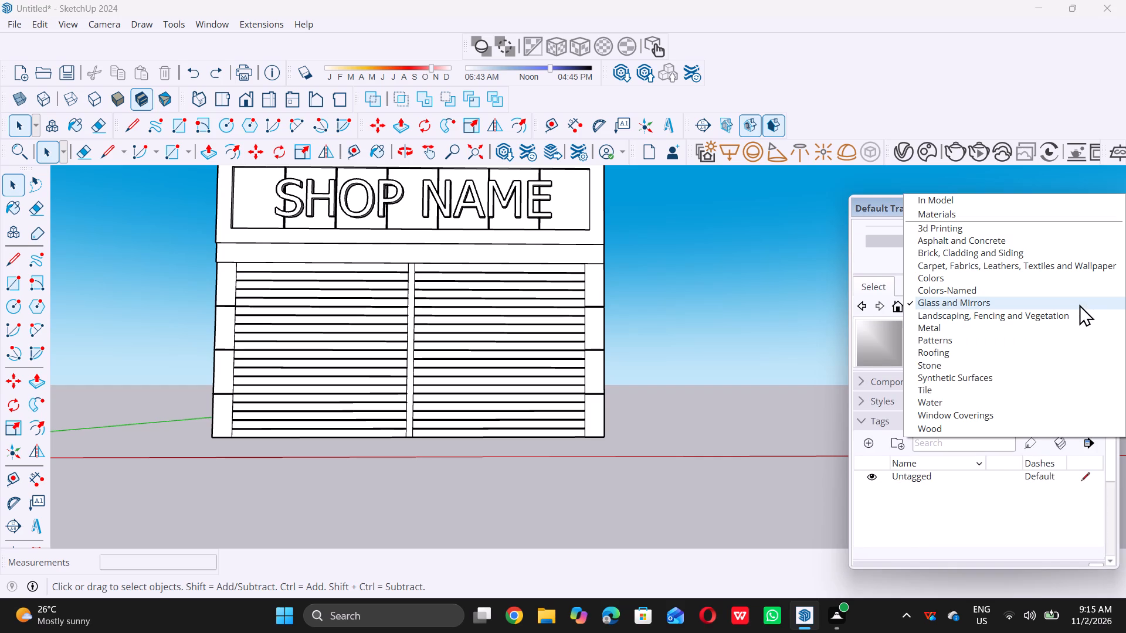
double_click(1045, 292)
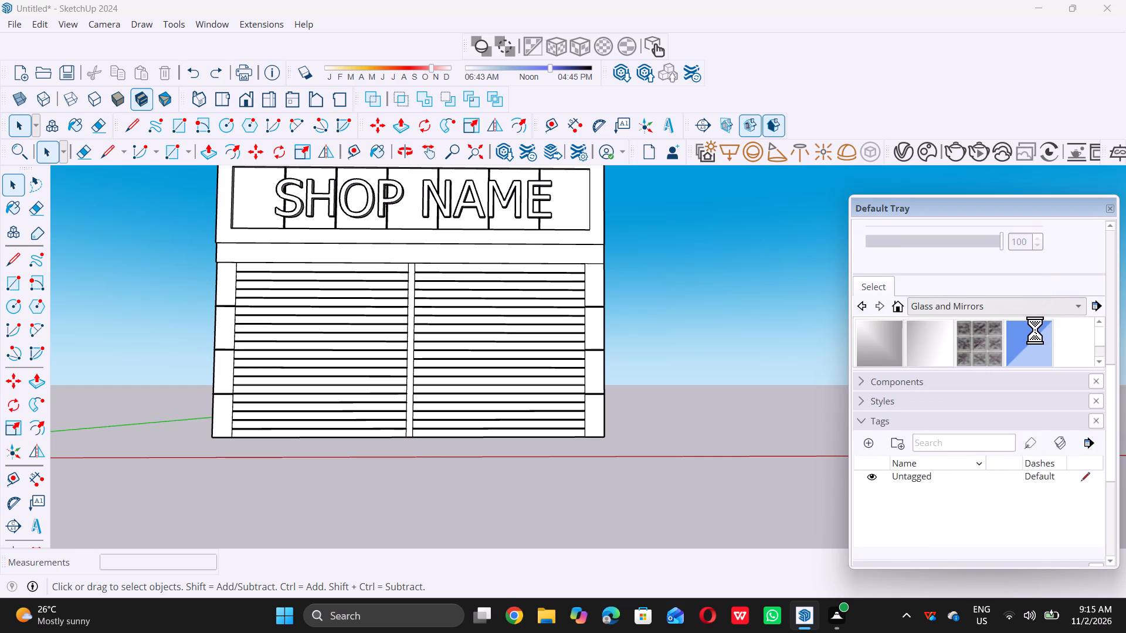
scroll(1035, 330, down, 18)
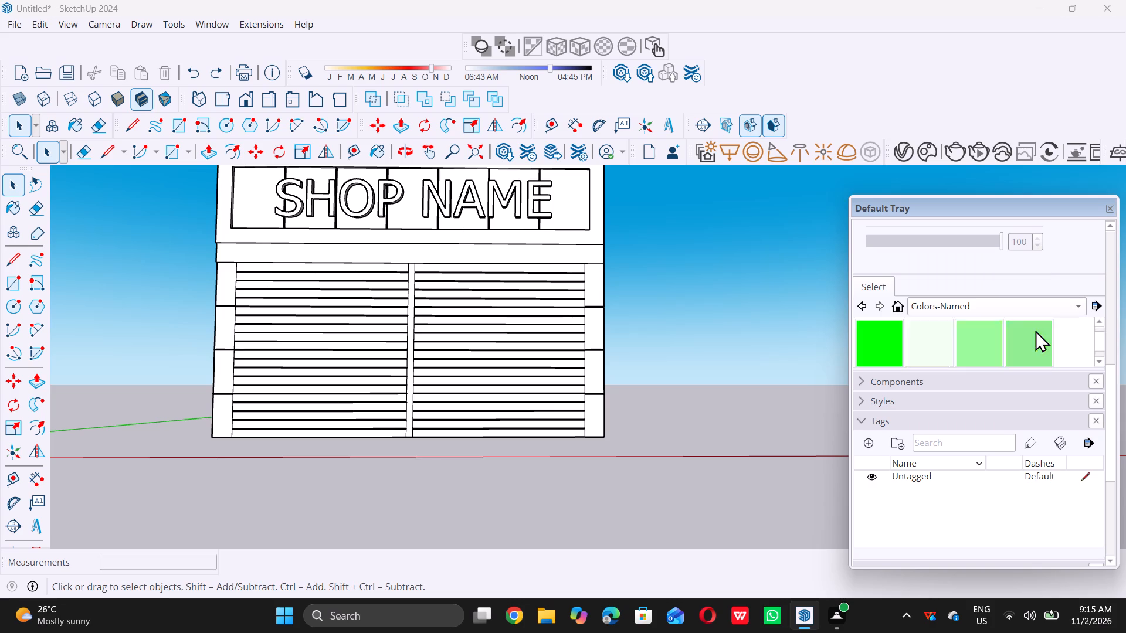
scroll(1035, 330, down, 14)
scroll(1035, 330, up, 3)
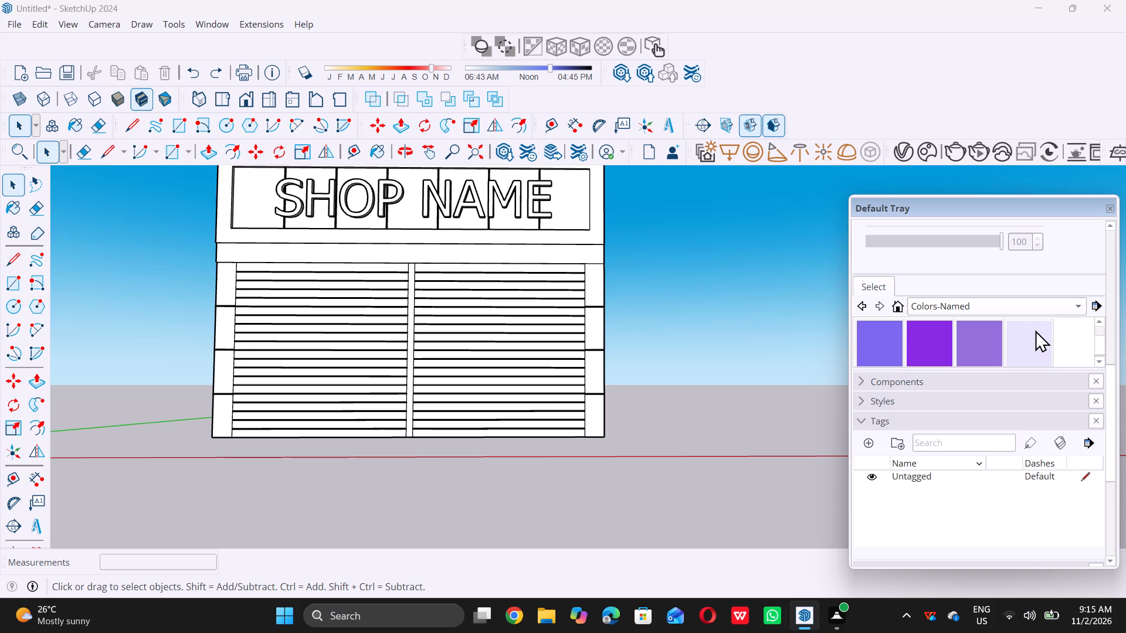
scroll(1035, 330, down, 7)
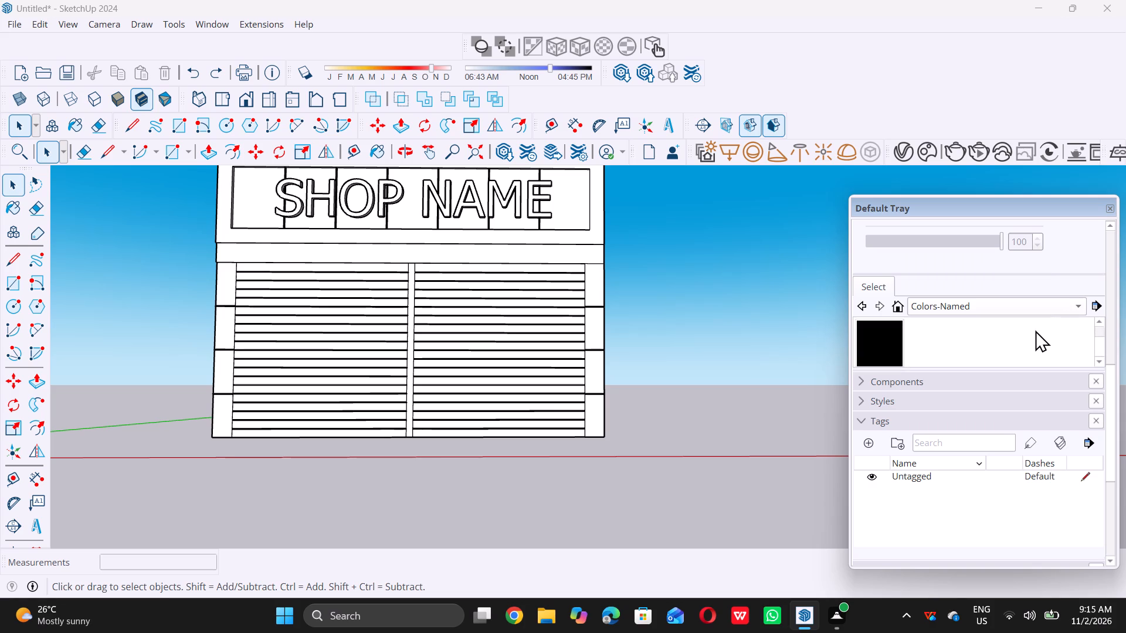
scroll(1035, 330, down, 4)
scroll(1035, 330, up, 3)
scroll(1035, 330, down, 2)
scroll(1035, 330, up, 1)
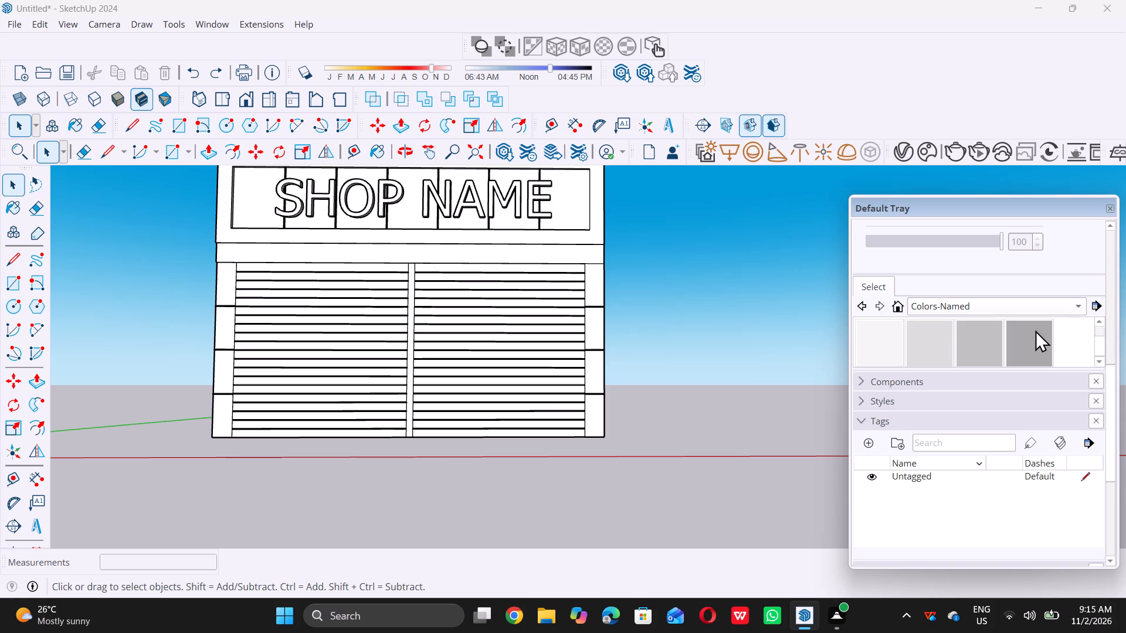
scroll(1035, 330, down, 1)
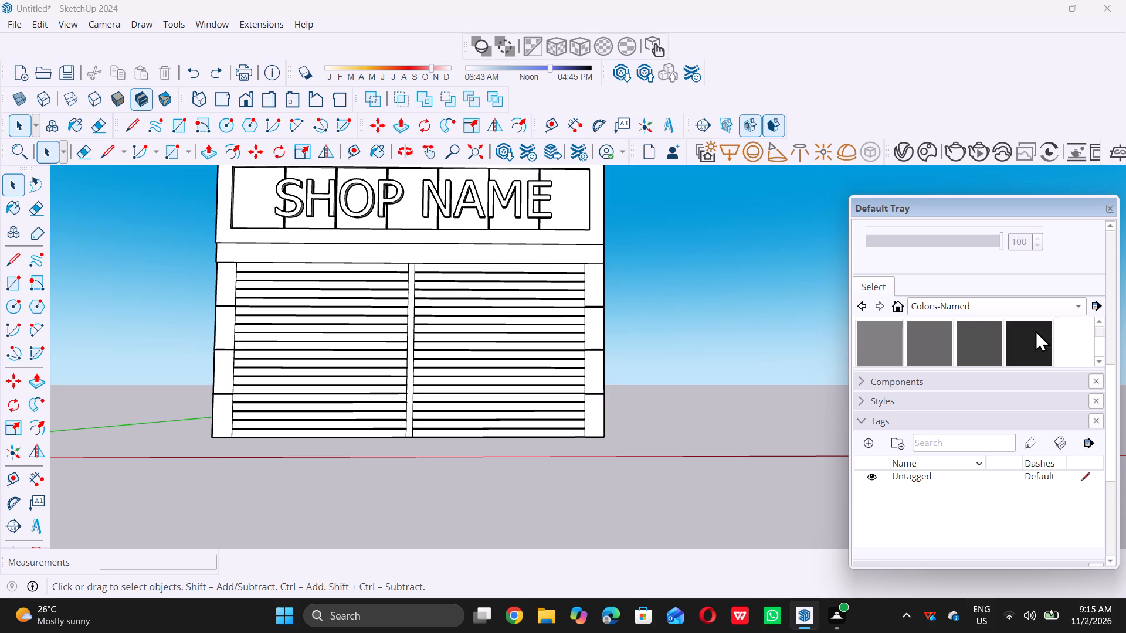
click(966, 346)
double_click(596, 277)
triple_click(596, 318)
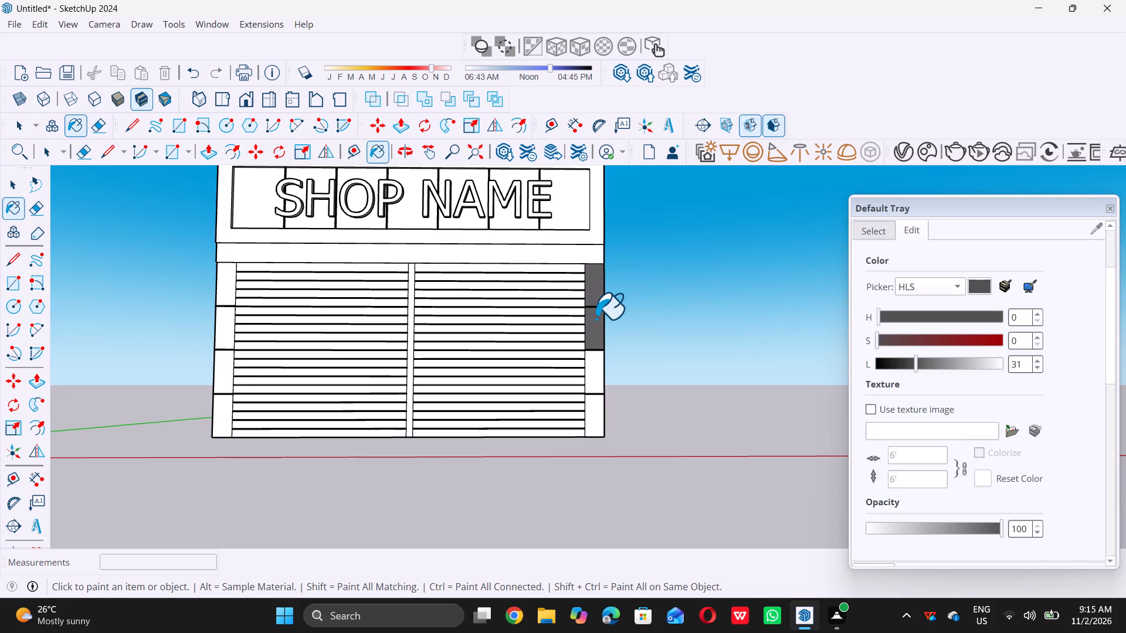
scroll(602, 325, up, 10)
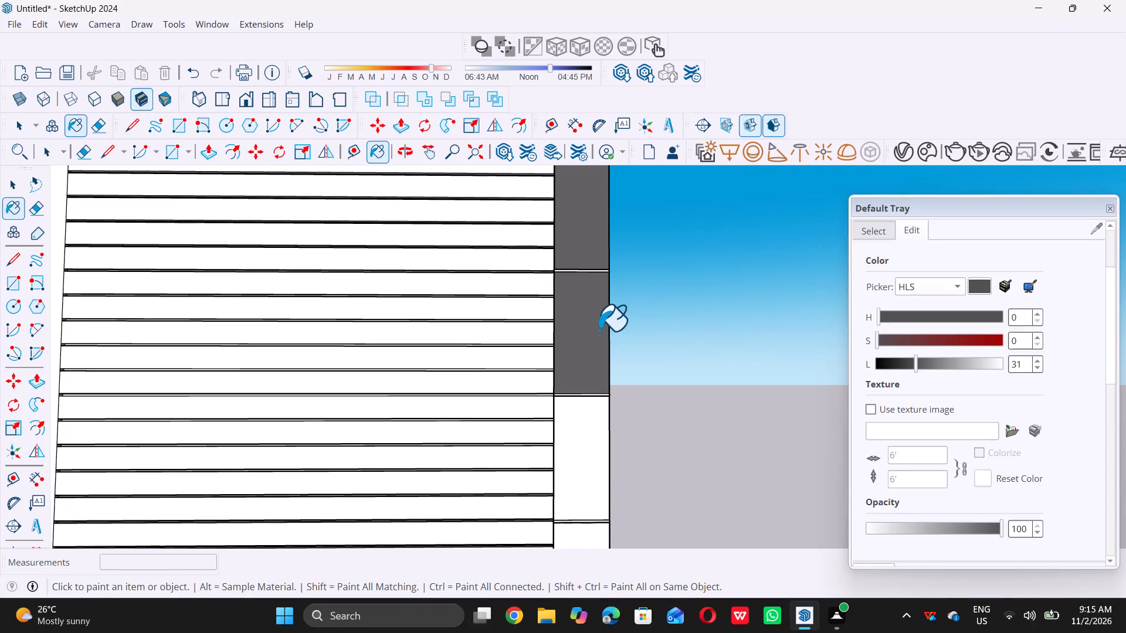
click(589, 427)
scroll(580, 376, down, 4)
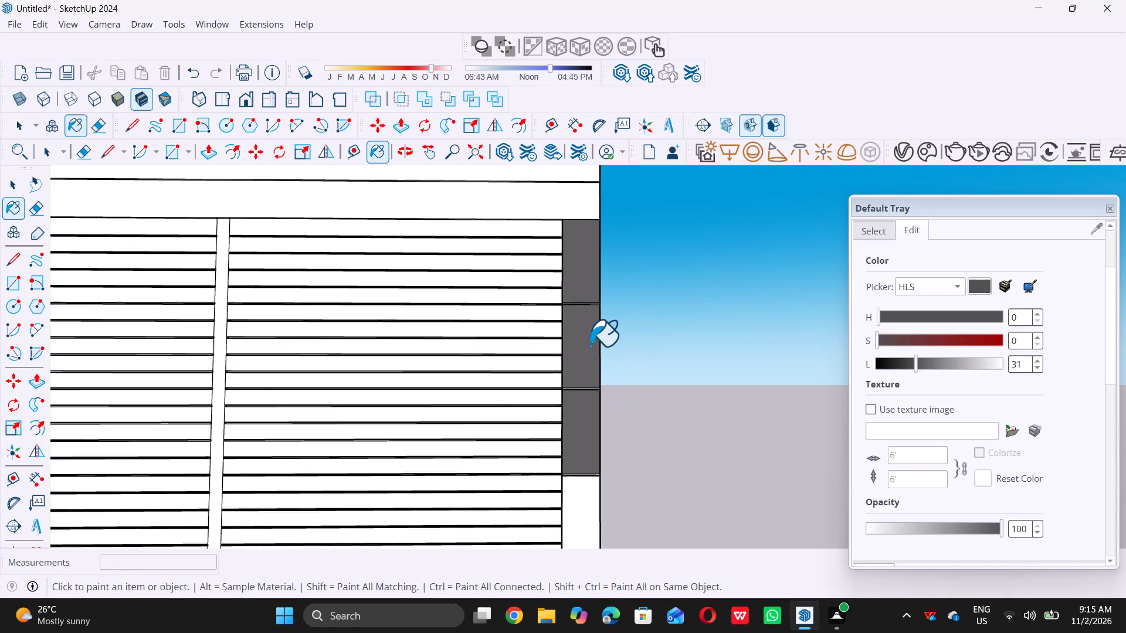
scroll(590, 345, down, 8)
scroll(597, 396, up, 5)
click(584, 421)
scroll(585, 422, down, 2)
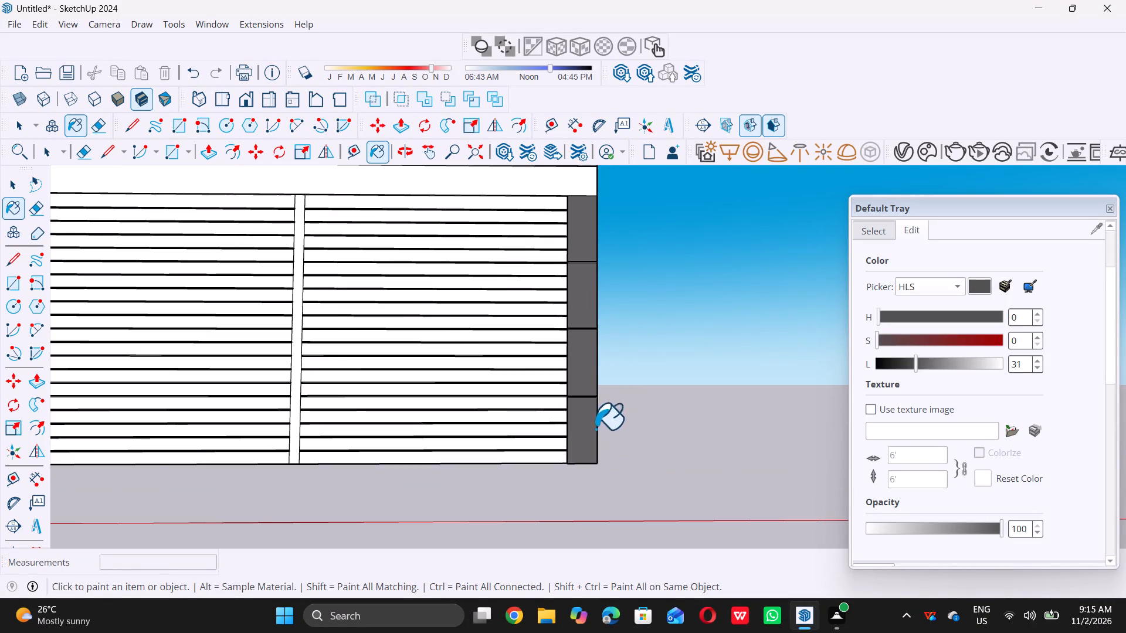
Paint all four sections of the left column with the same dark grey.
scroll(595, 428, down, 7)
scroll(374, 355, up, 5)
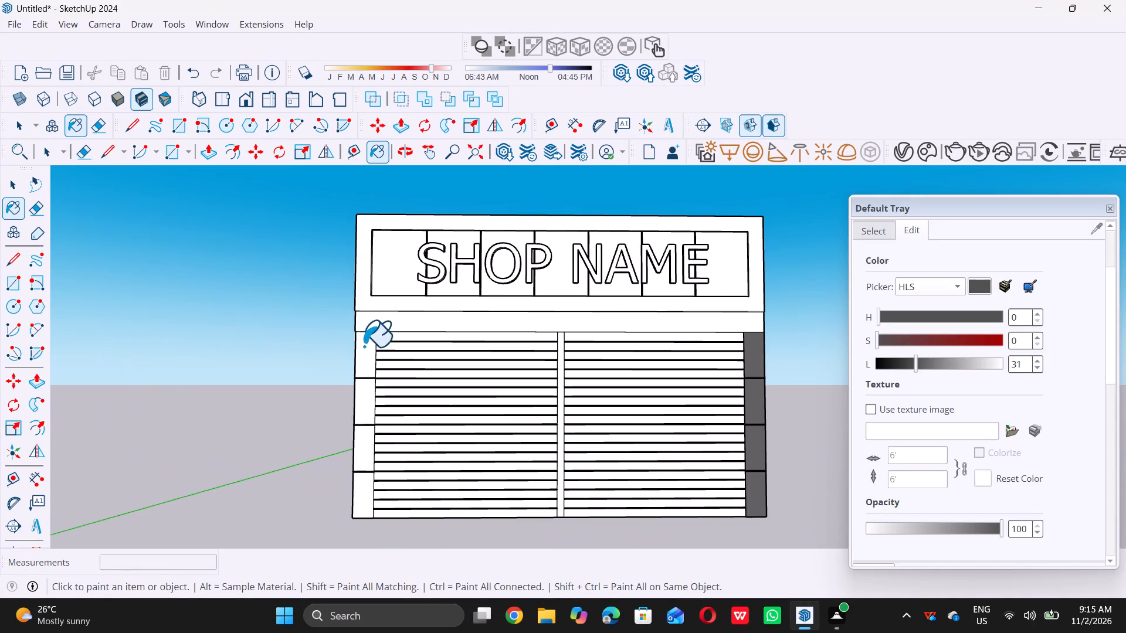
click(362, 358)
click(362, 406)
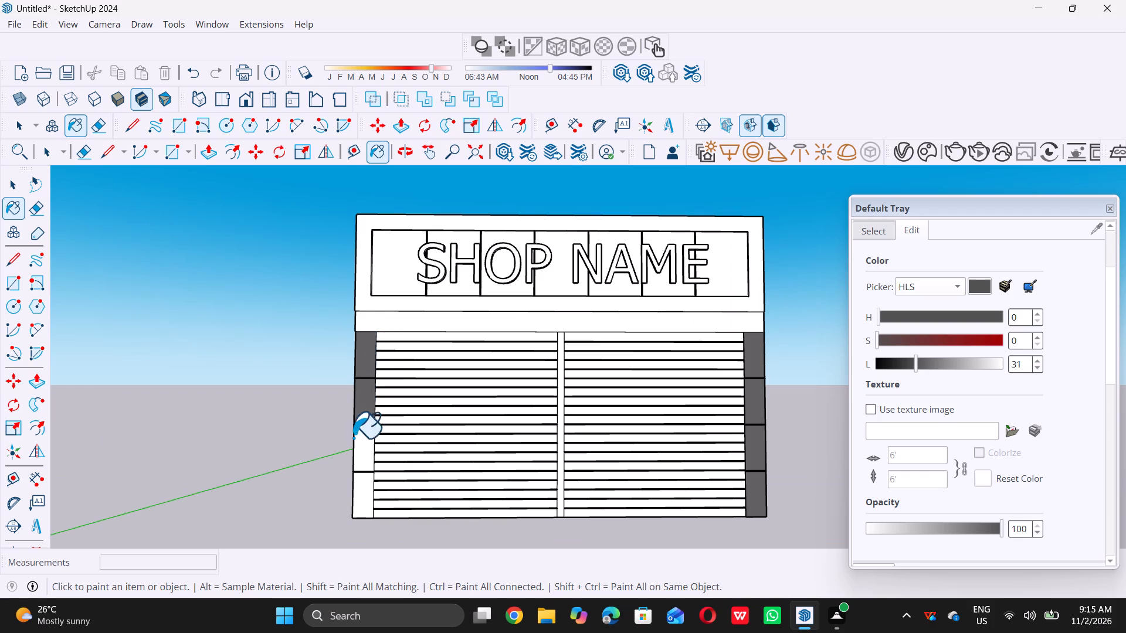
click(357, 454)
click(362, 499)
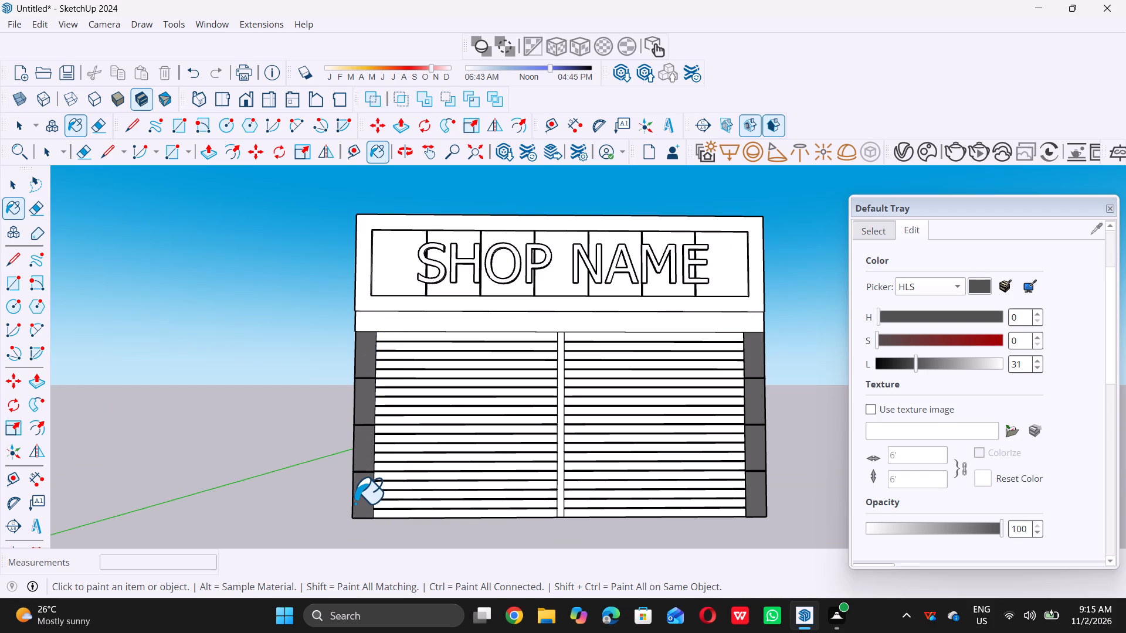
key(space)
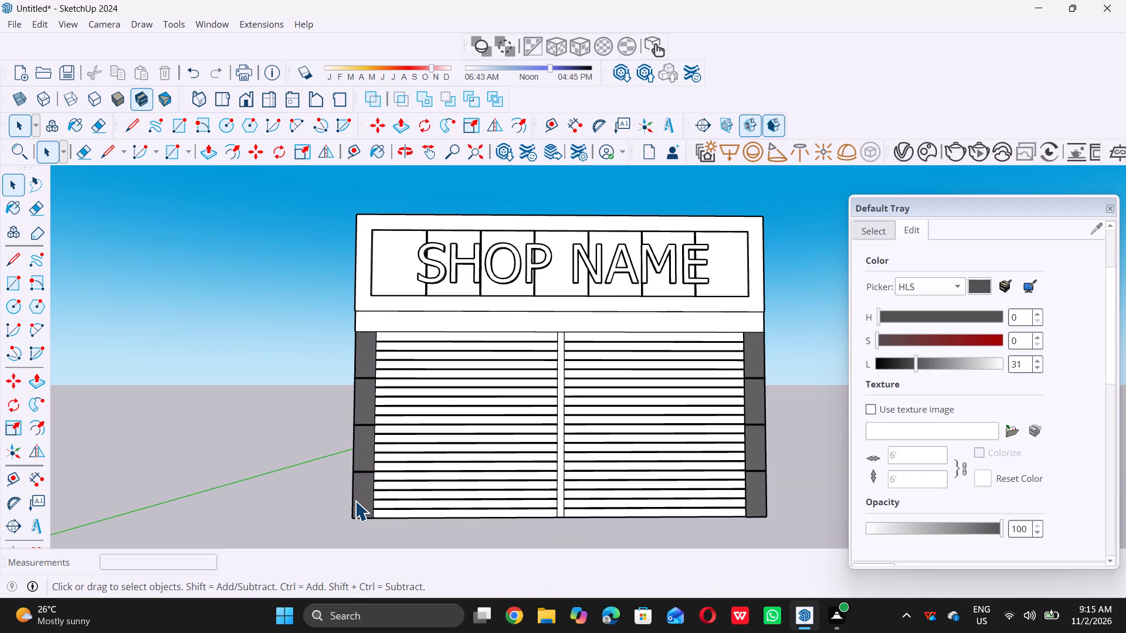
Paint the narrow central post between the two slatted shutters with the 0135_DarkGray material.
scroll(372, 464, down, 3)
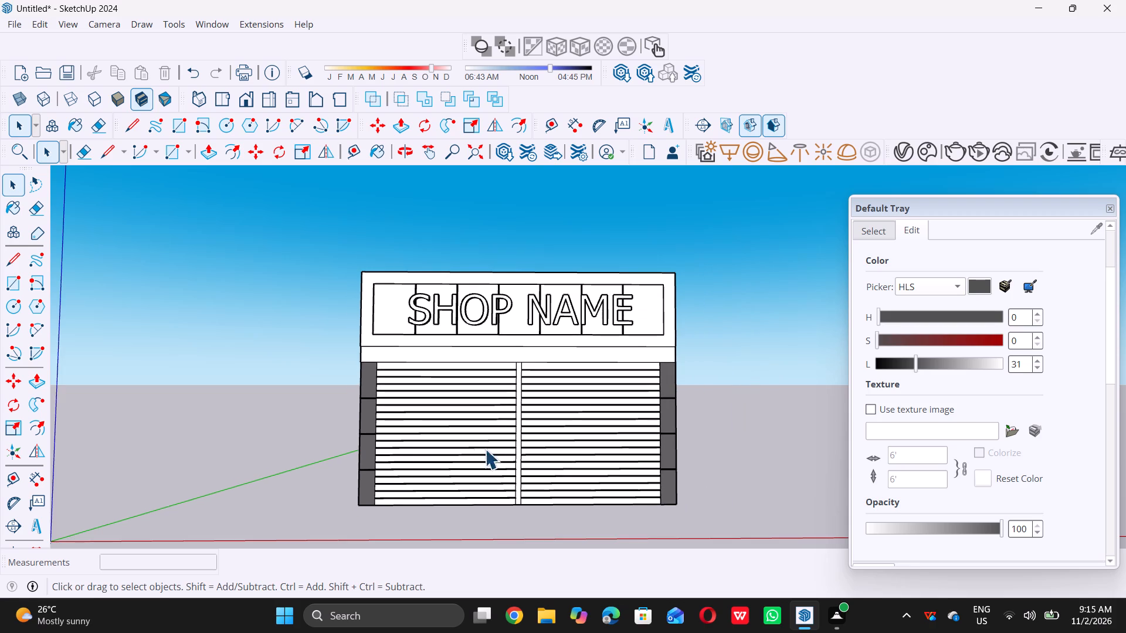
scroll(869, 283, up, 5)
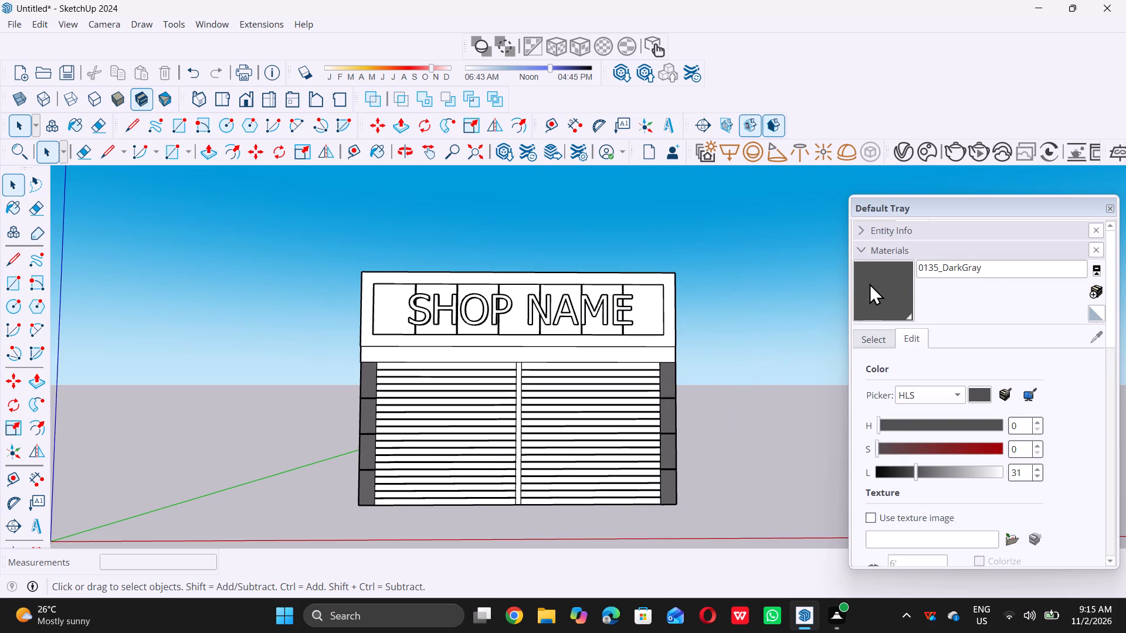
triple_click(890, 284)
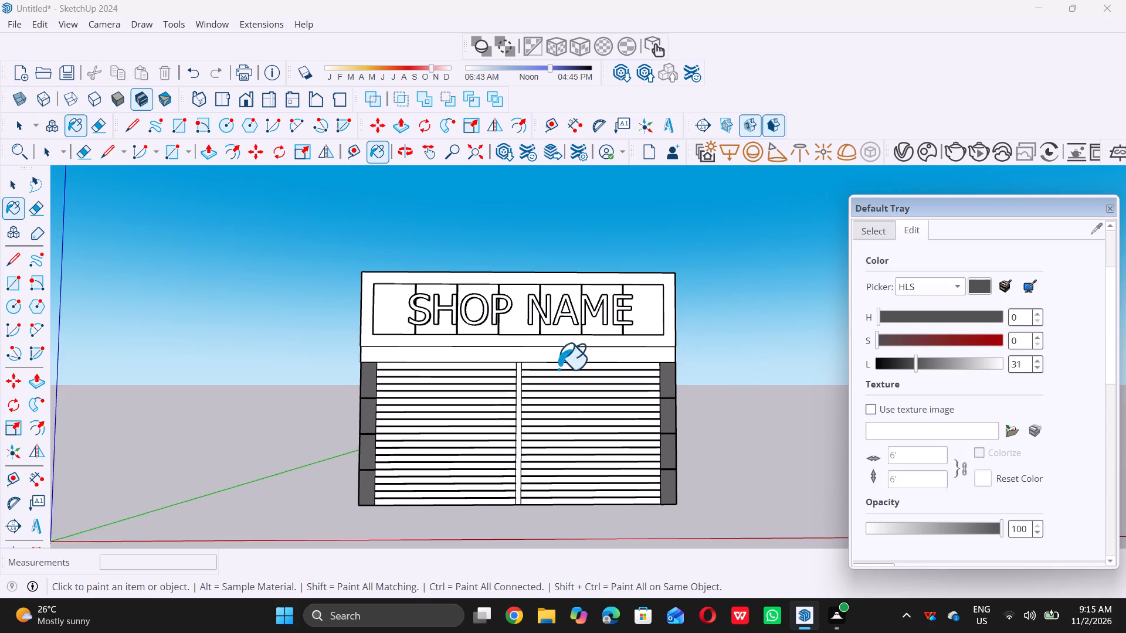
scroll(524, 370, up, 16)
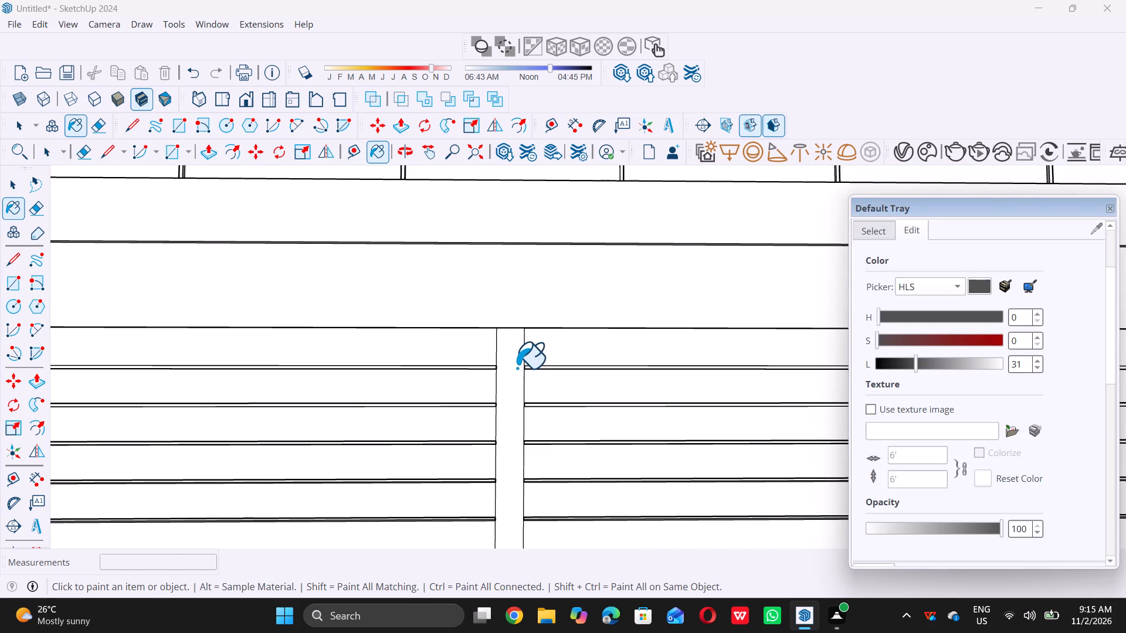
middle_drag(493, 364, 601, 399)
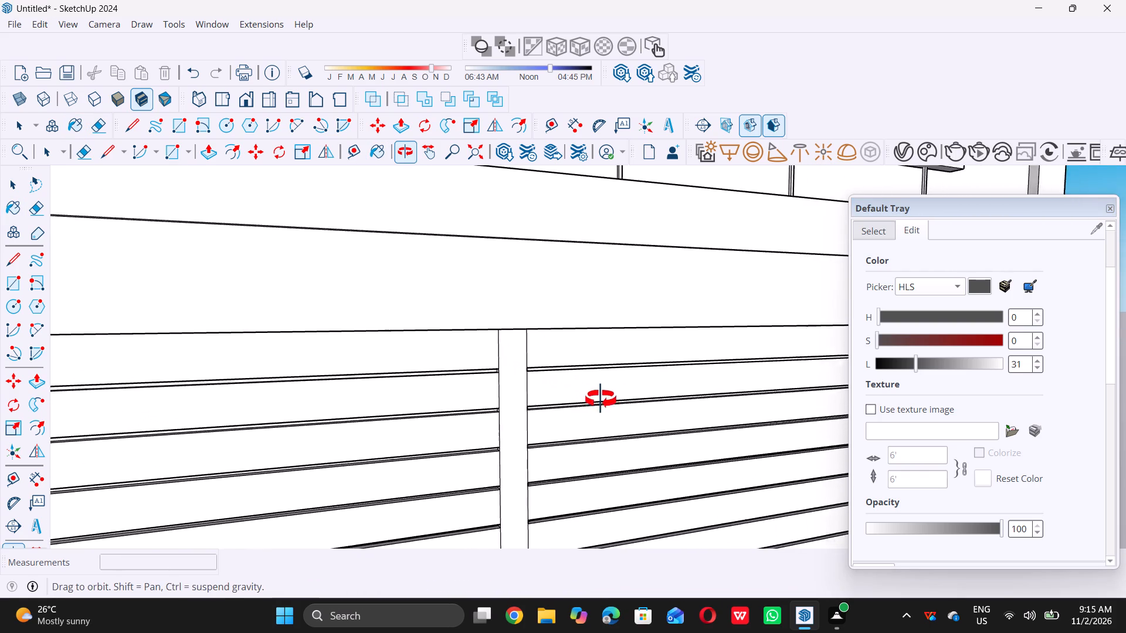
middle_drag(601, 399, 700, 369)
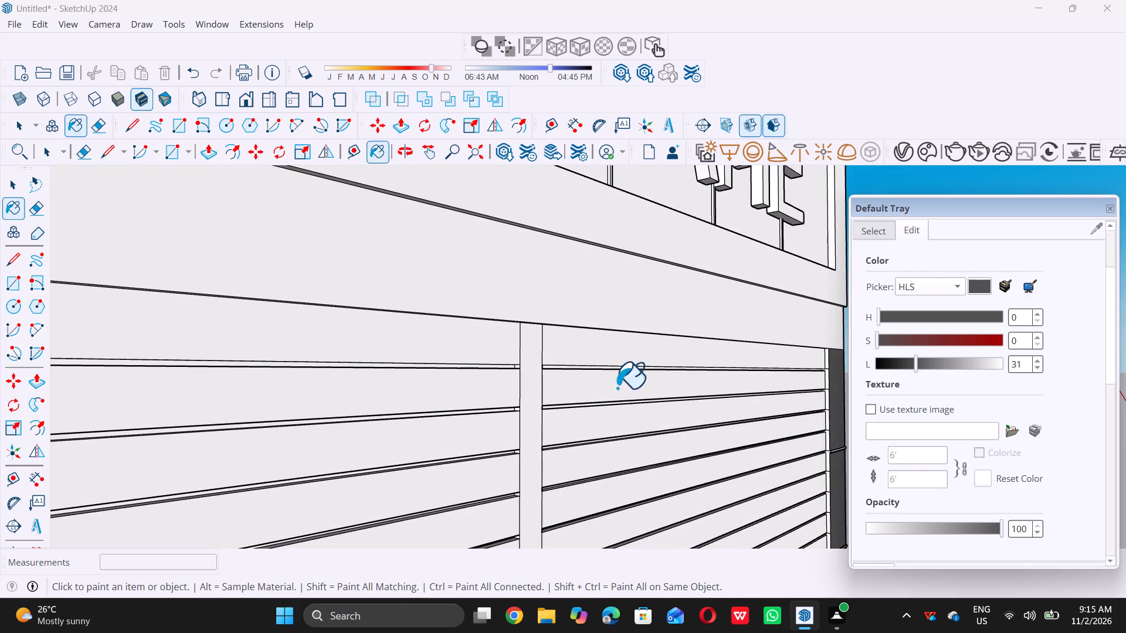
scroll(532, 392, up, 15)
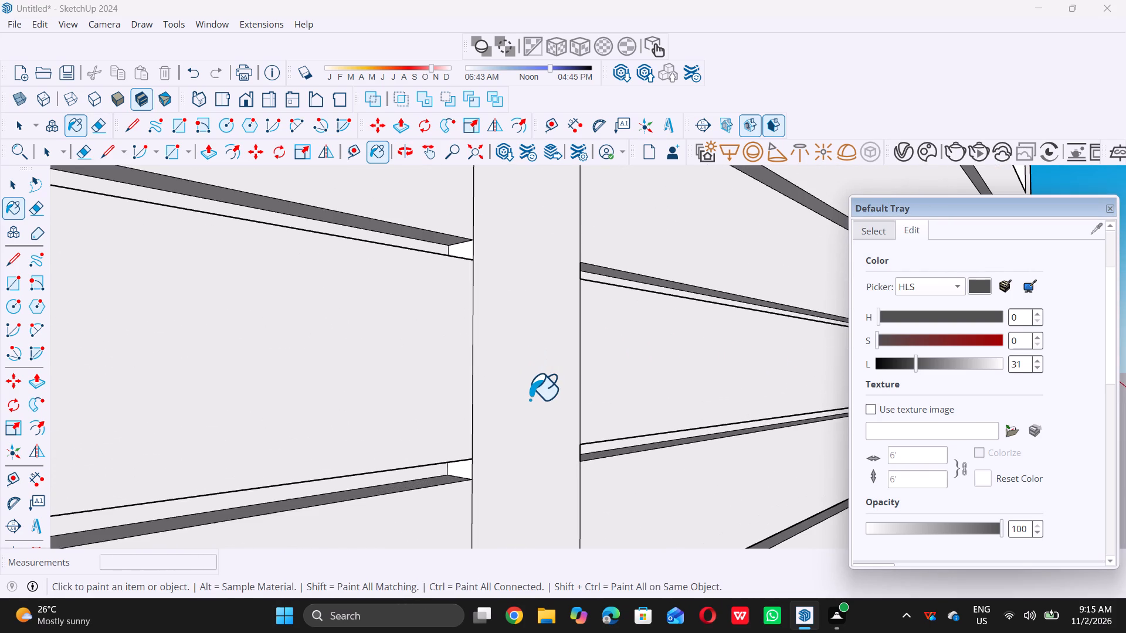
scroll(530, 399, up, 4)
double_click(530, 399)
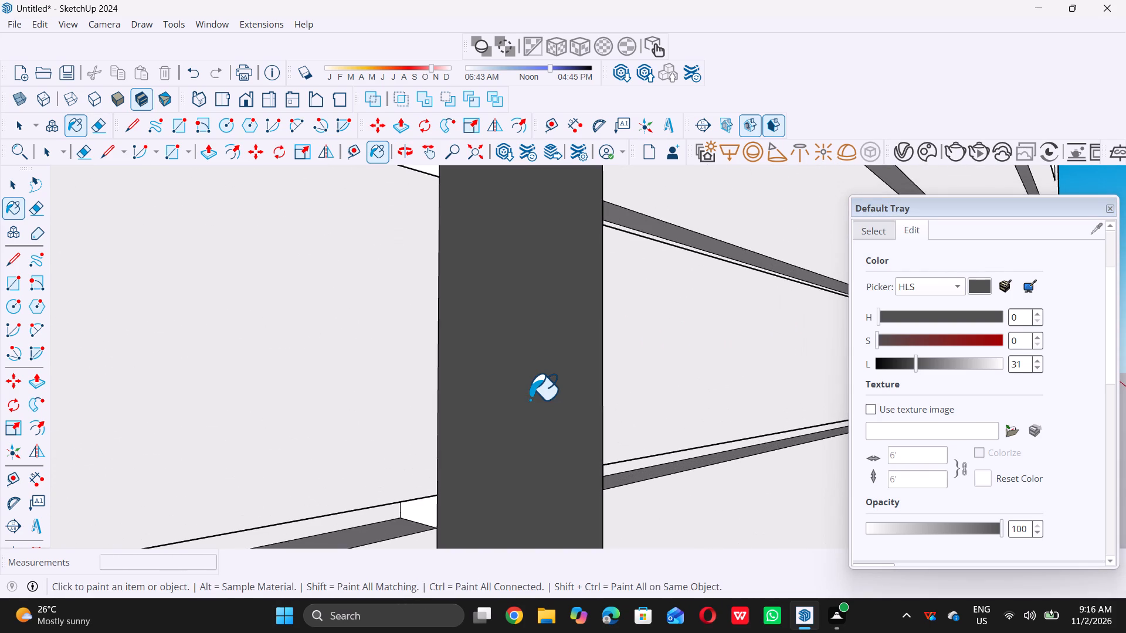
key(space)
Push/Pull the central post's front face outward in two pulls, 1/16" and 15/16".
scroll(528, 400, down, 15)
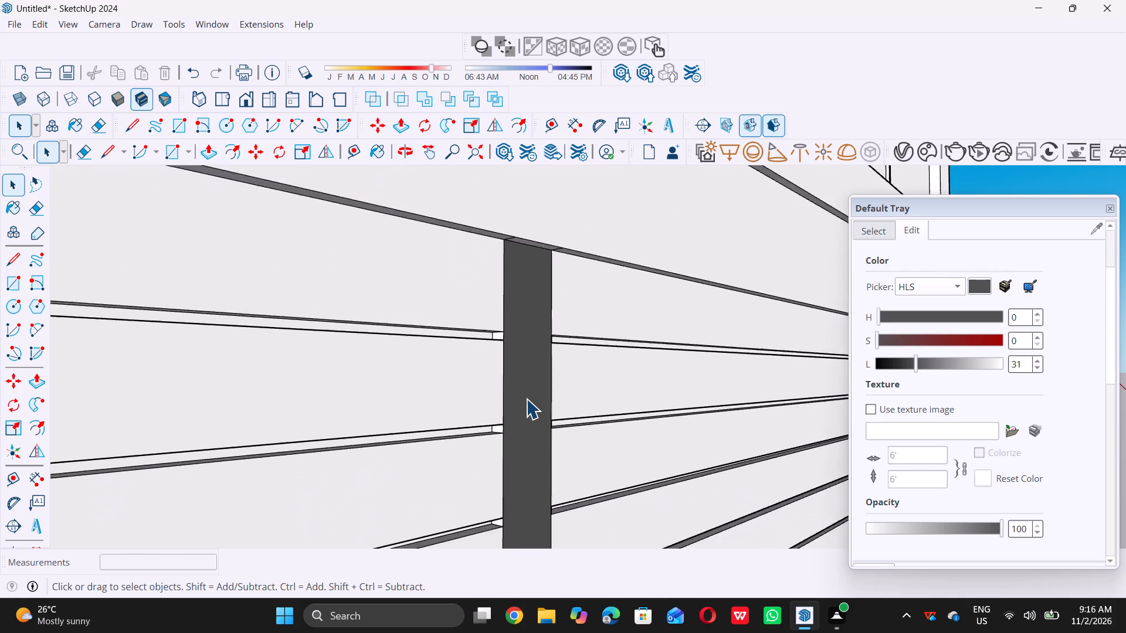
scroll(526, 399, down, 20)
scroll(526, 399, down, 1)
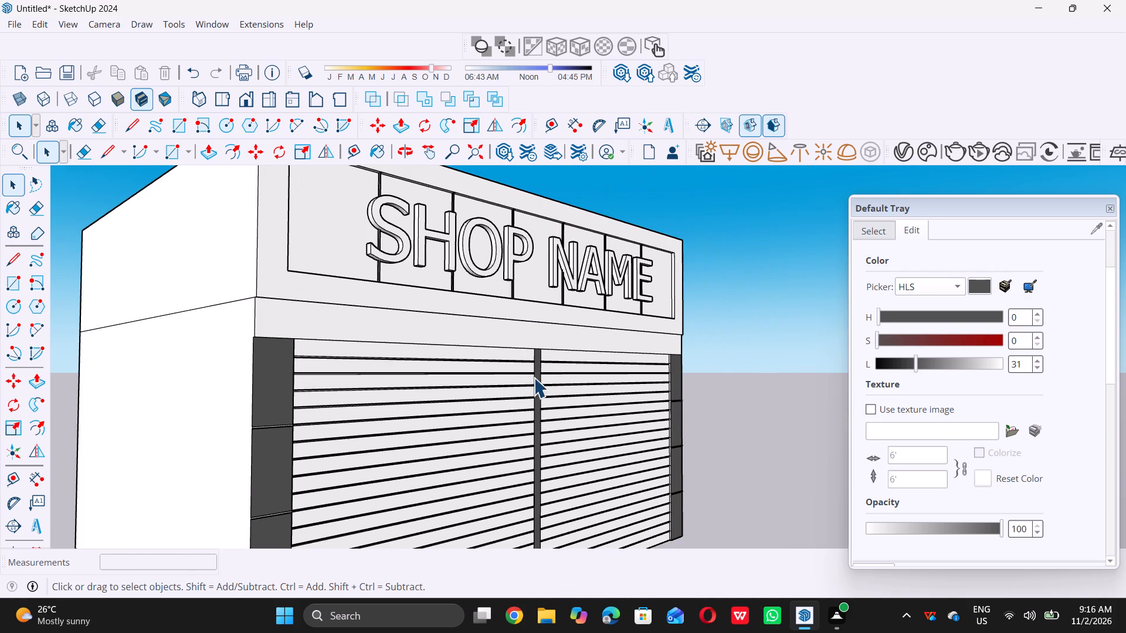
middle_drag(533, 382, 562, 388)
scroll(556, 366, up, 5)
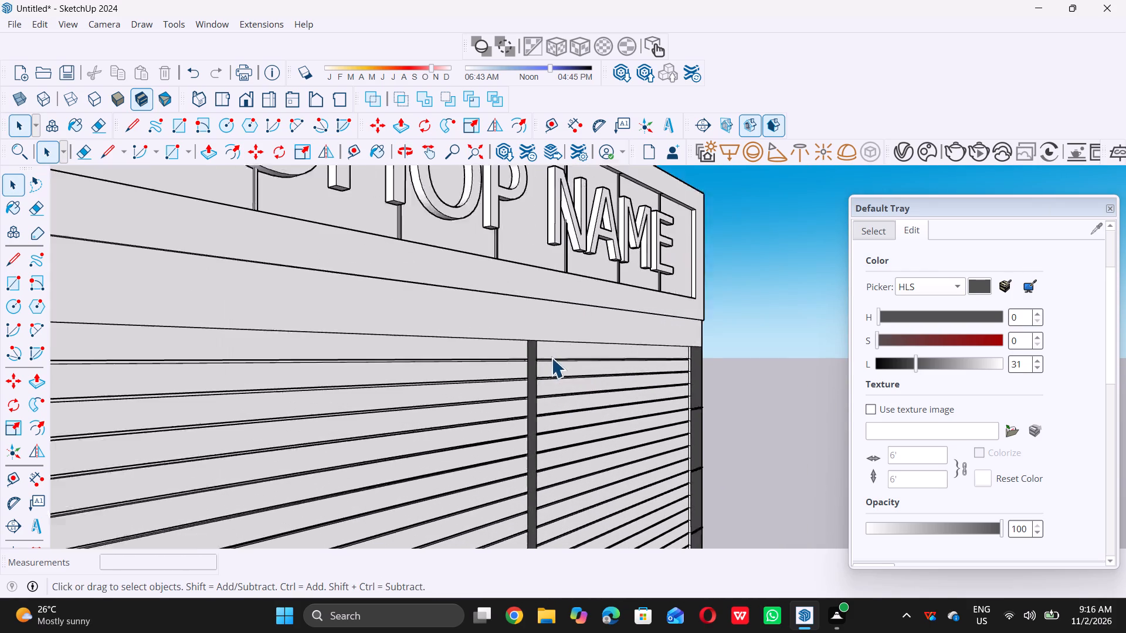
scroll(541, 354, up, 13)
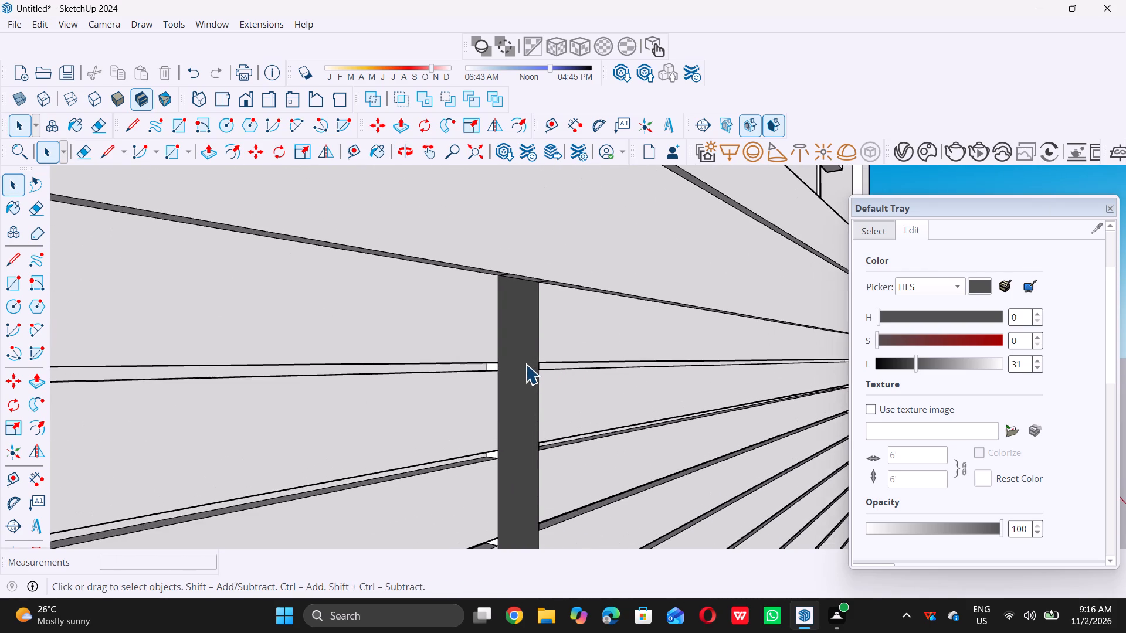
click(525, 364)
key(p)
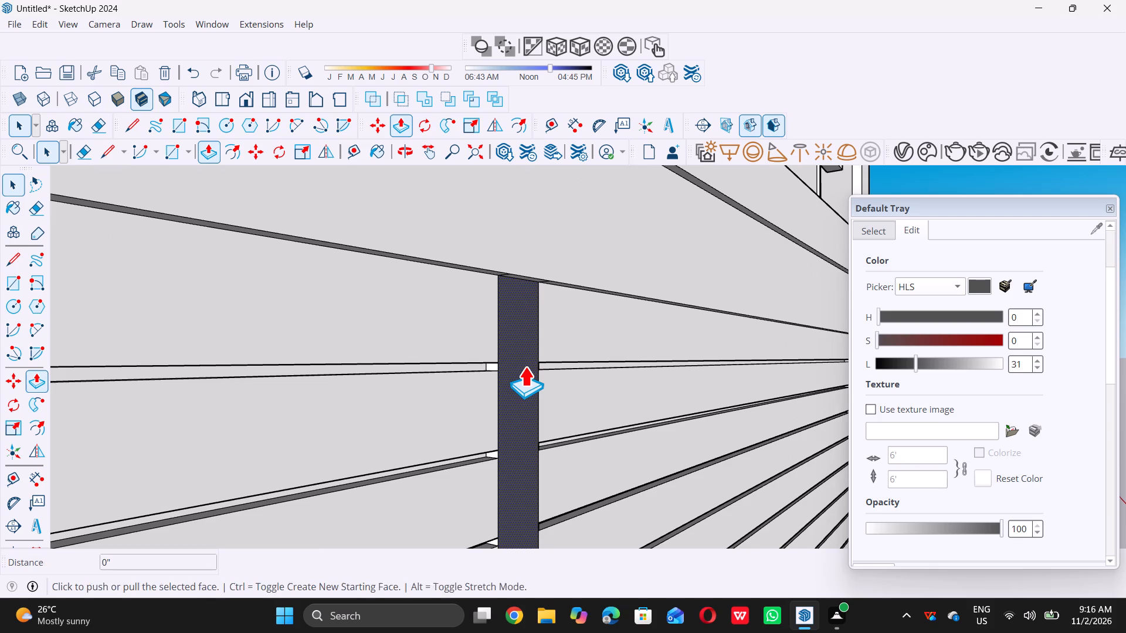
click(525, 366)
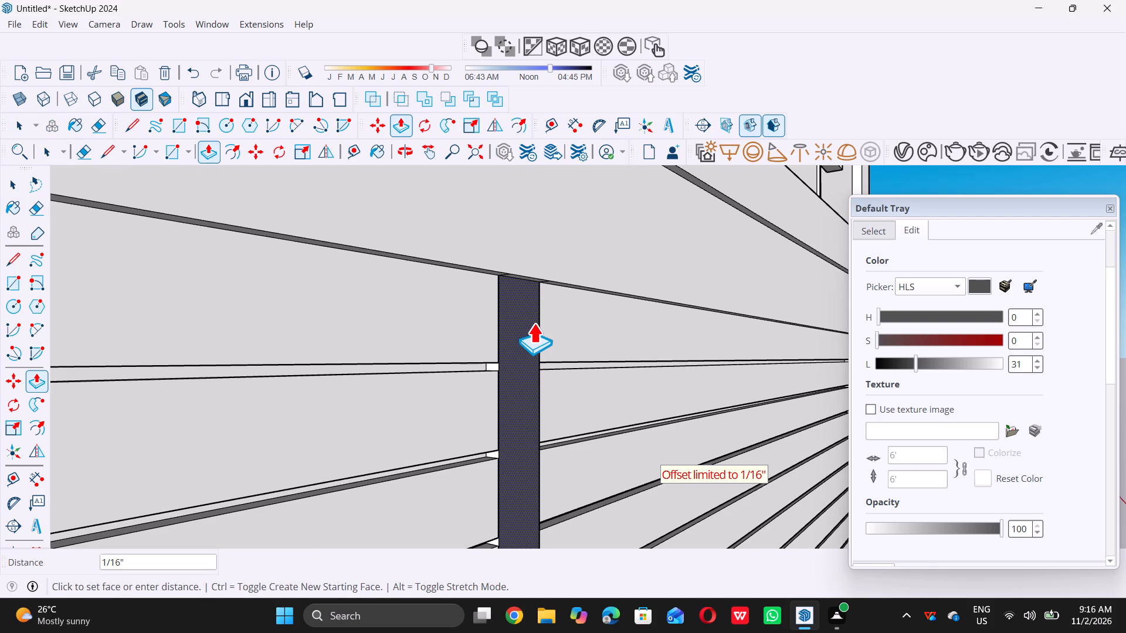
double_click(533, 323)
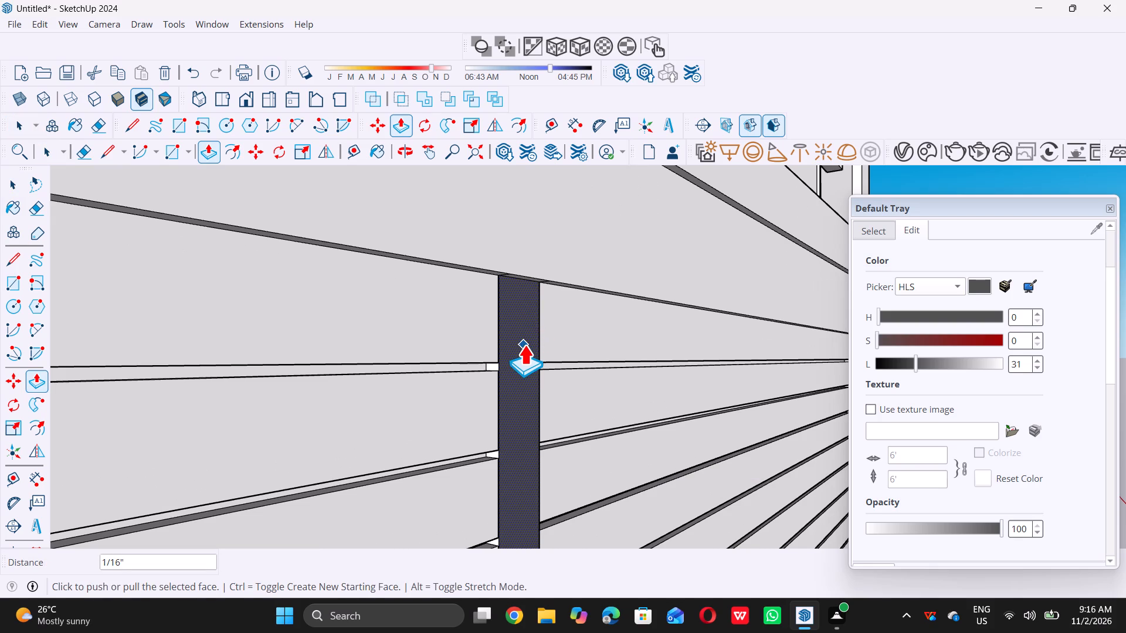
click(524, 345)
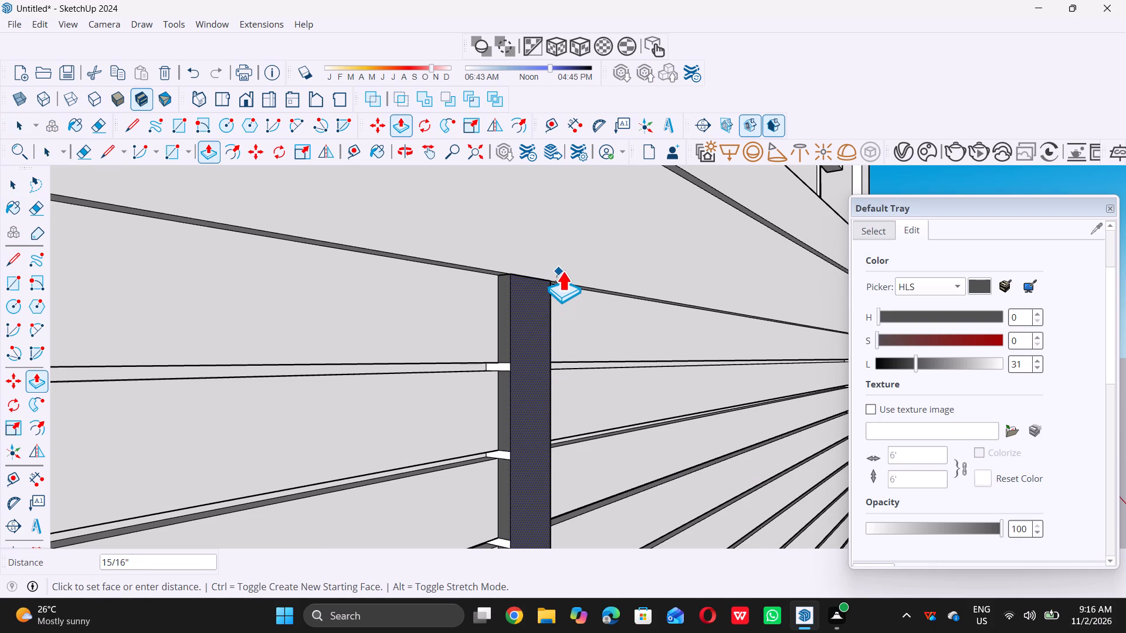
click(561, 281)
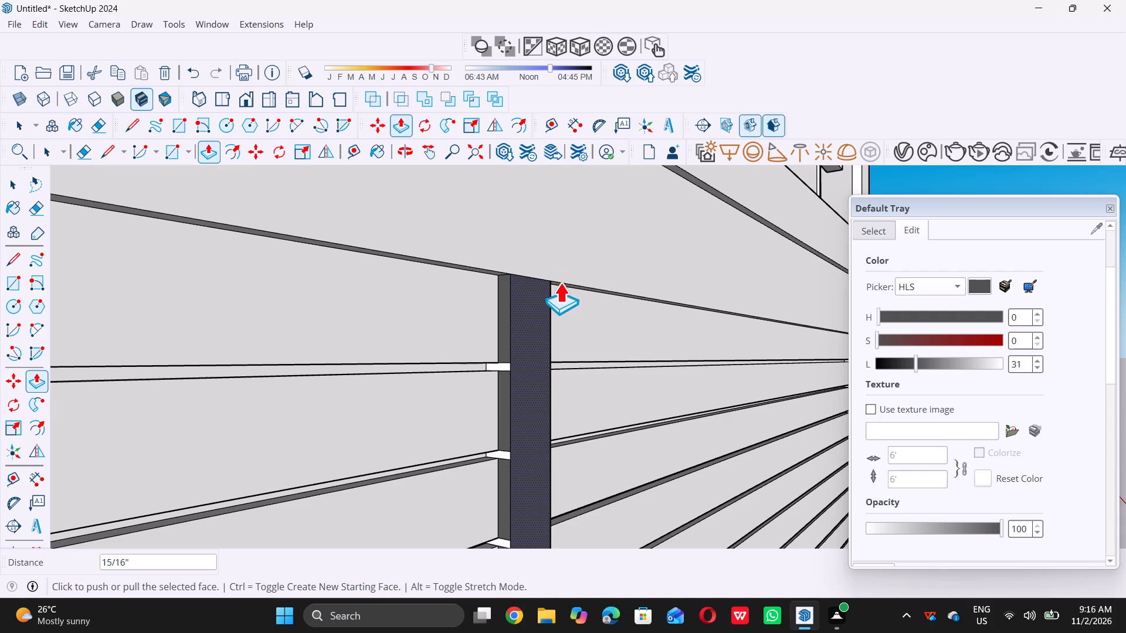
key(space)
scroll(479, 333, down, 20)
scroll(479, 333, down, 5)
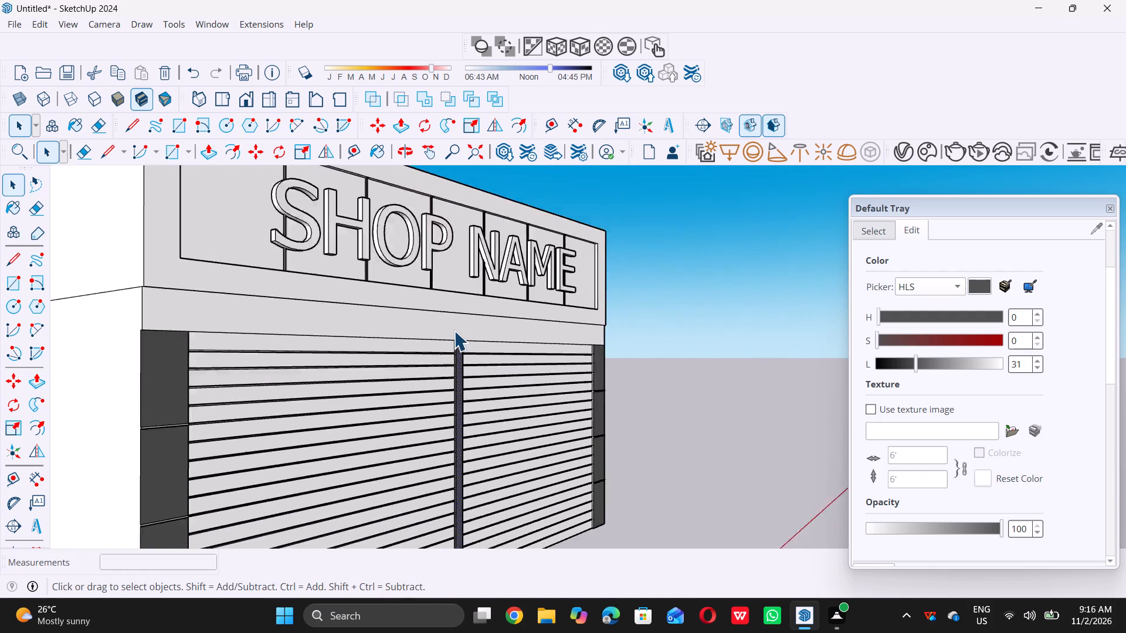
scroll(454, 331, down, 6)
click(492, 496)
Paint the top five slats of the left shutter with the grey of lightness 50 from the Colors-Named materials.
middle_drag(523, 433, 405, 407)
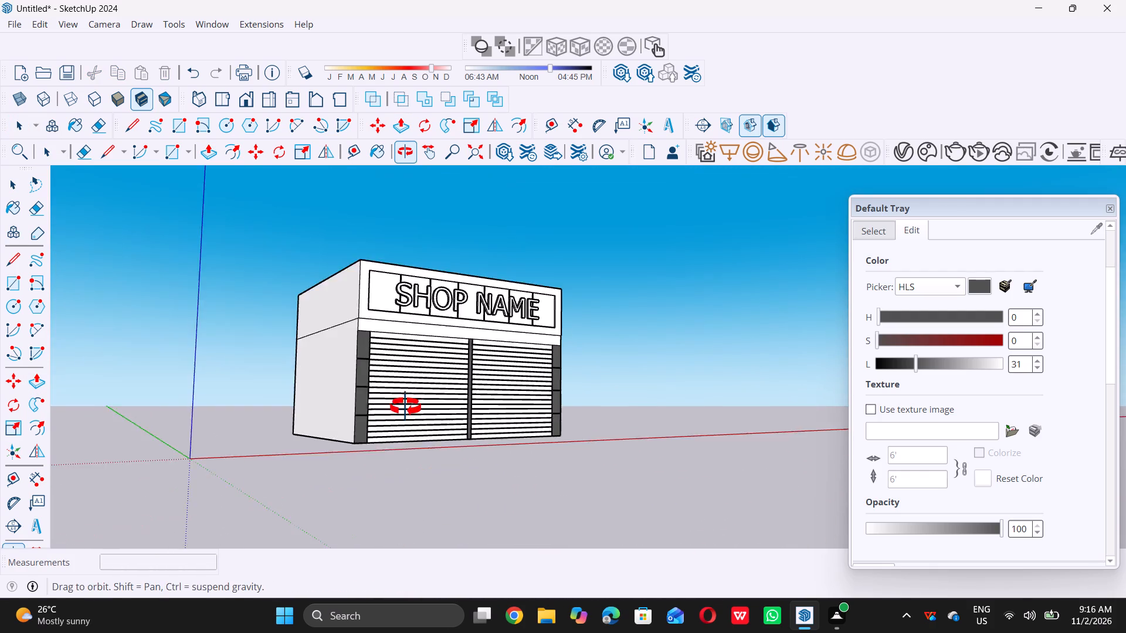
middle_drag(405, 407, 363, 401)
middle_drag(361, 401, 304, 394)
scroll(303, 393, up, 1)
middle_drag(466, 403, 457, 417)
middle_click(457, 417)
scroll(479, 401, up, 1)
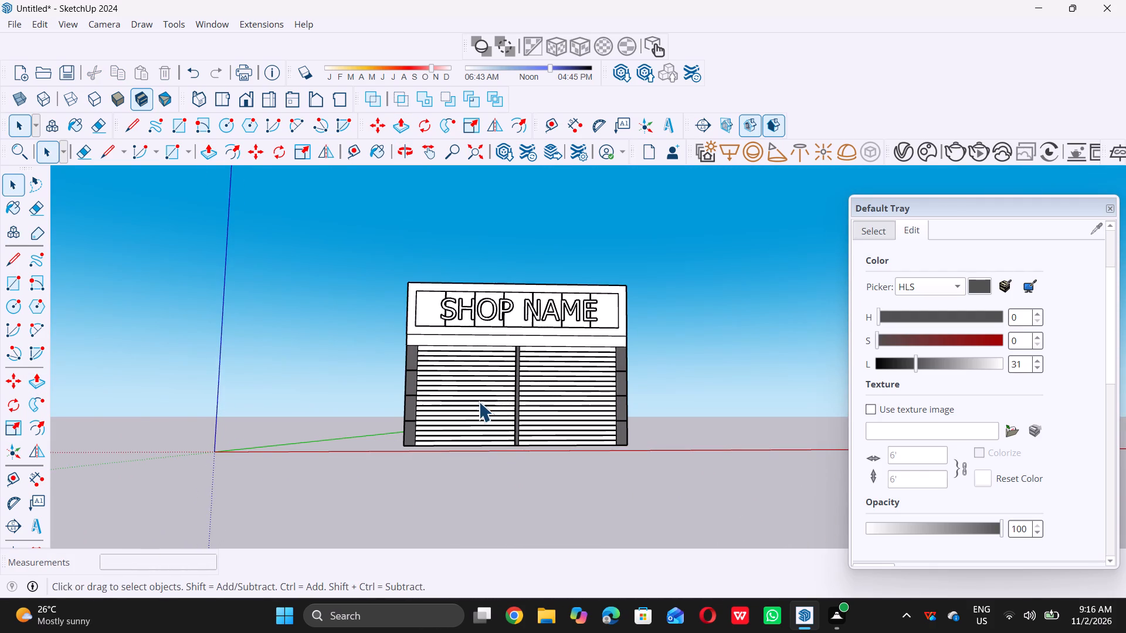
scroll(479, 401, up, 4)
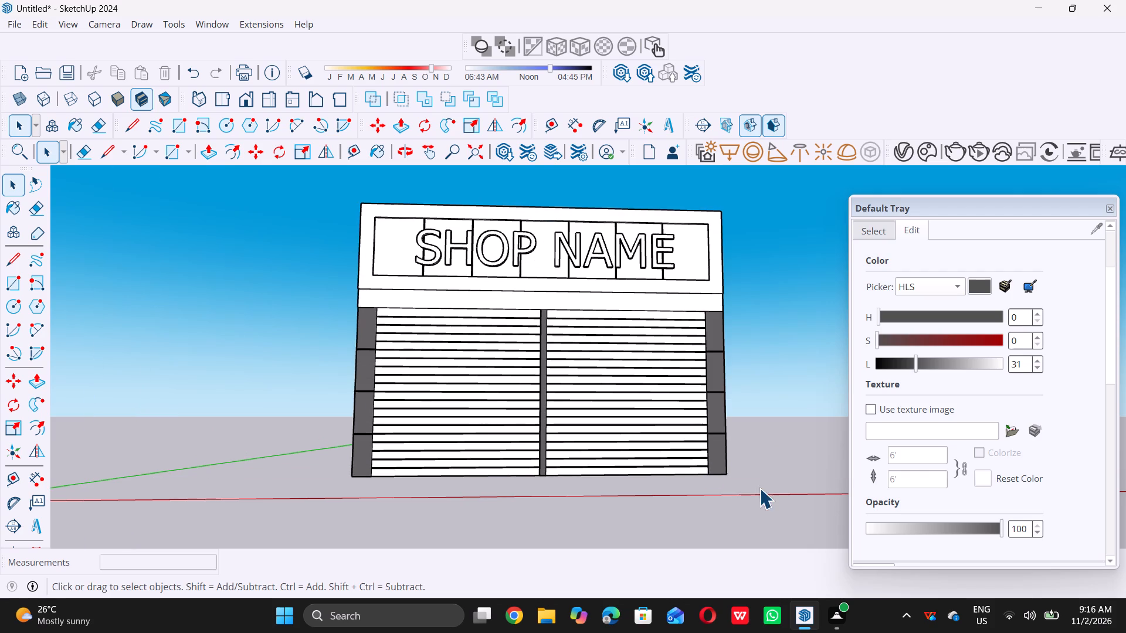
scroll(856, 385, down, 5)
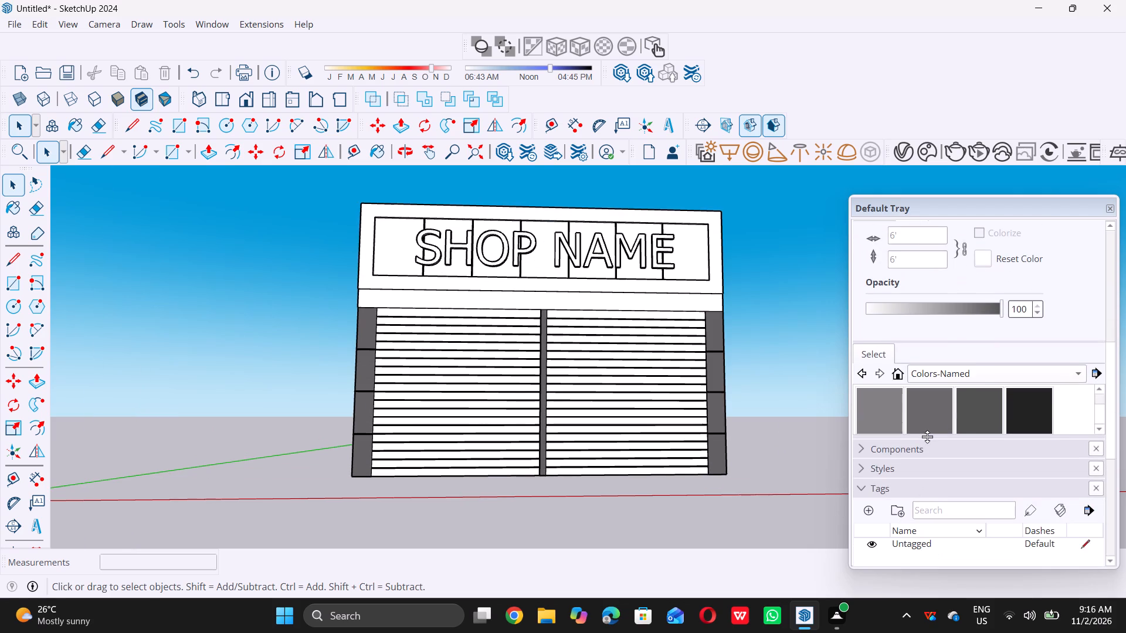
click(893, 418)
scroll(443, 309, up, 6)
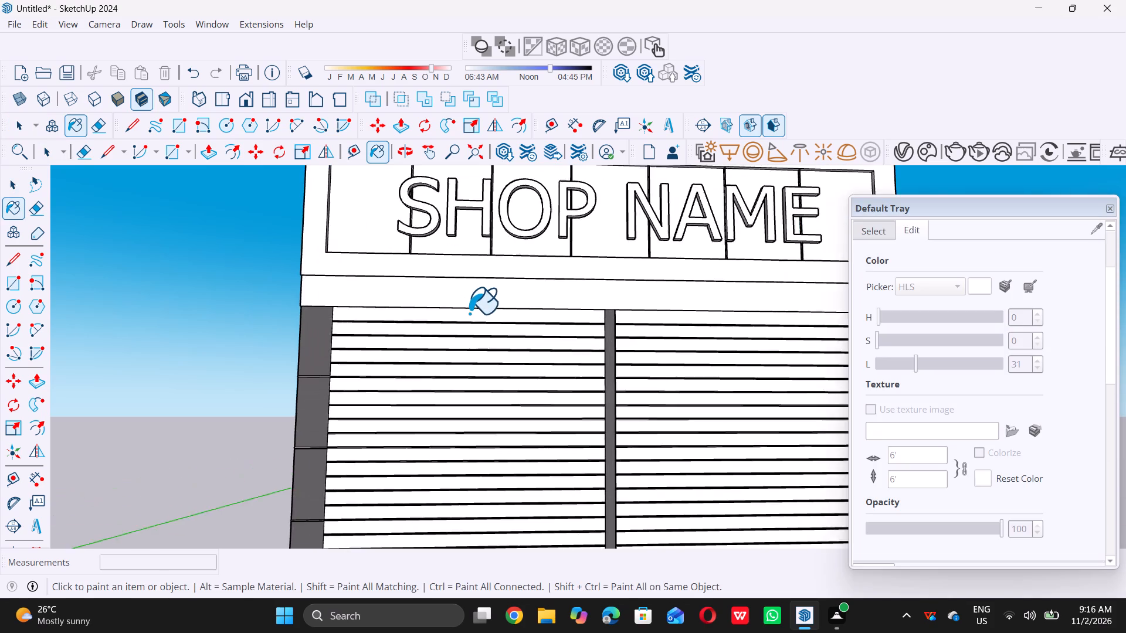
scroll(469, 313, up, 14)
click(489, 323)
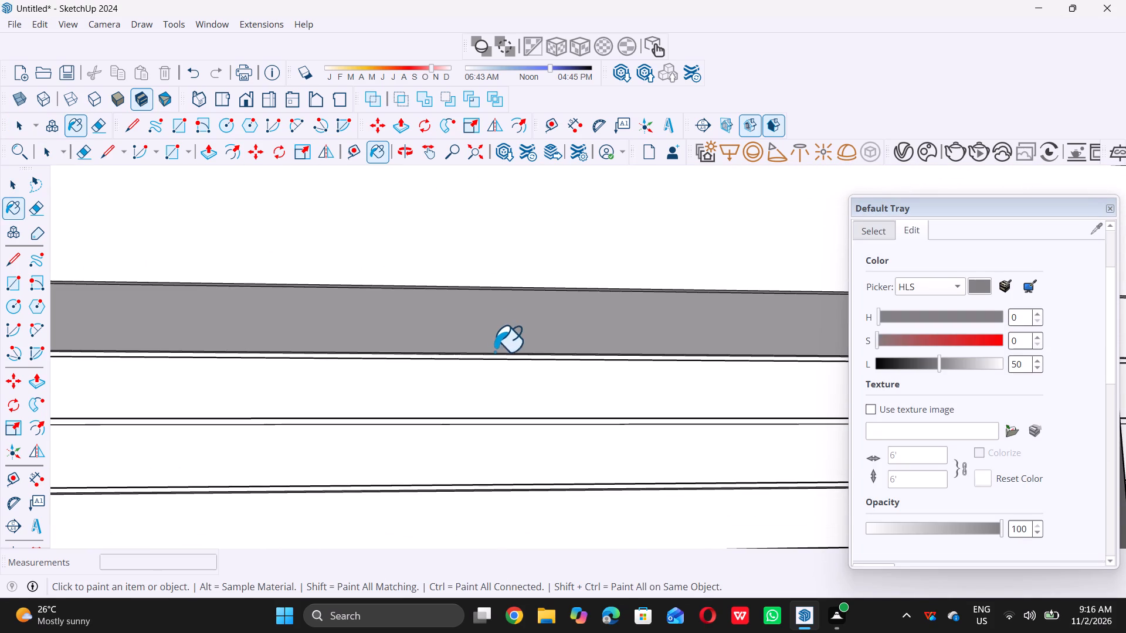
click(498, 389)
scroll(446, 345, down, 12)
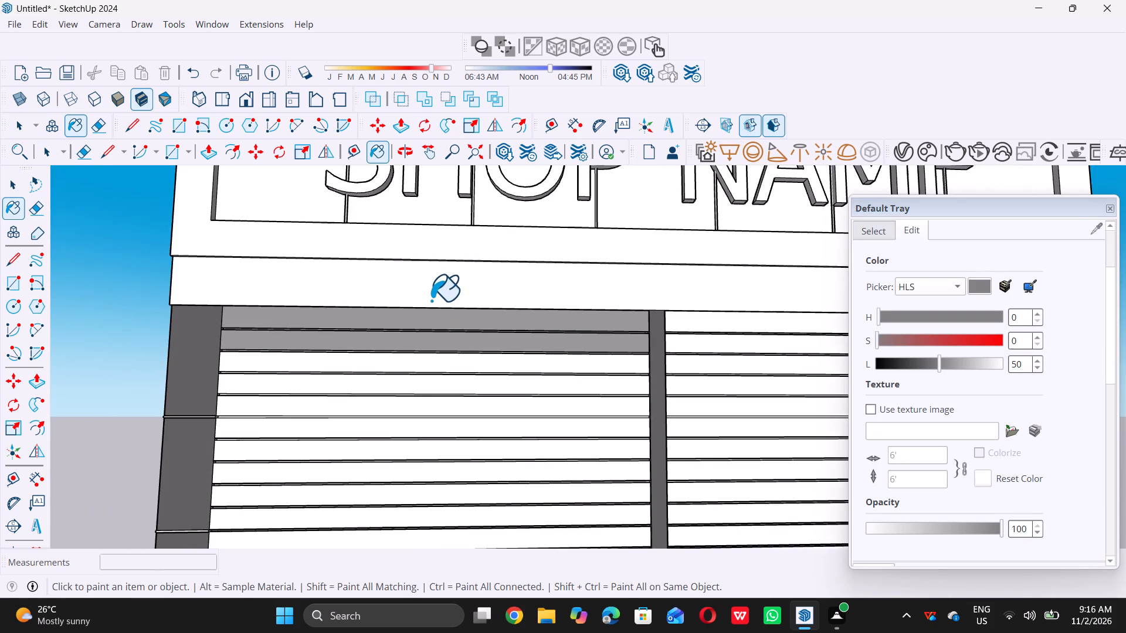
scroll(431, 300, down, 2)
scroll(444, 370, up, 9)
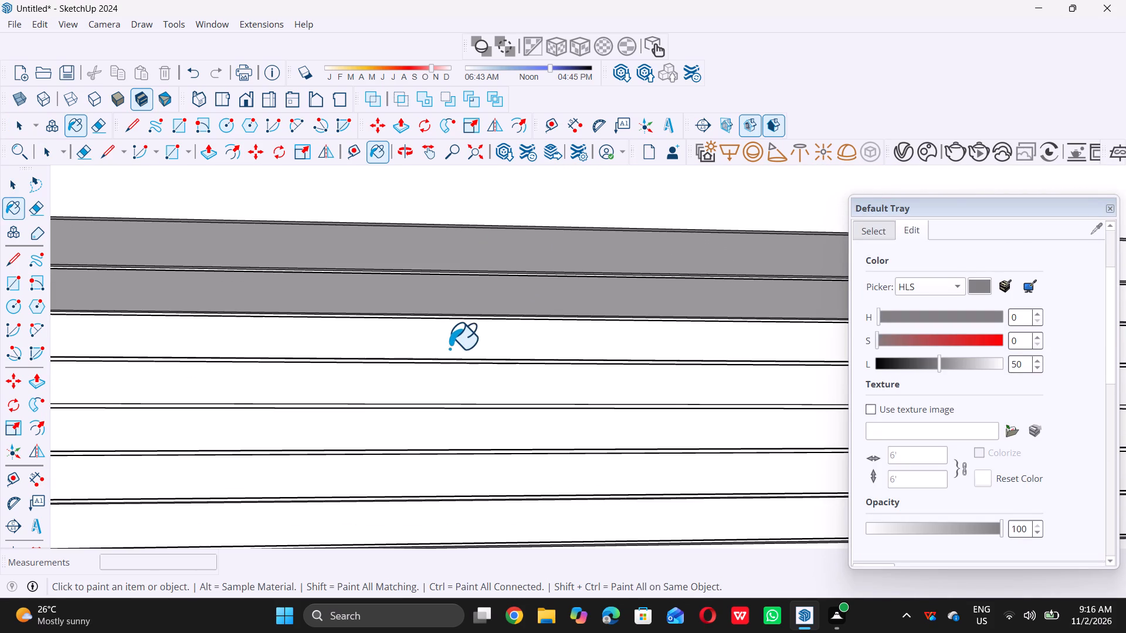
click(449, 348)
click(460, 380)
click(482, 430)
scroll(396, 336, down, 7)
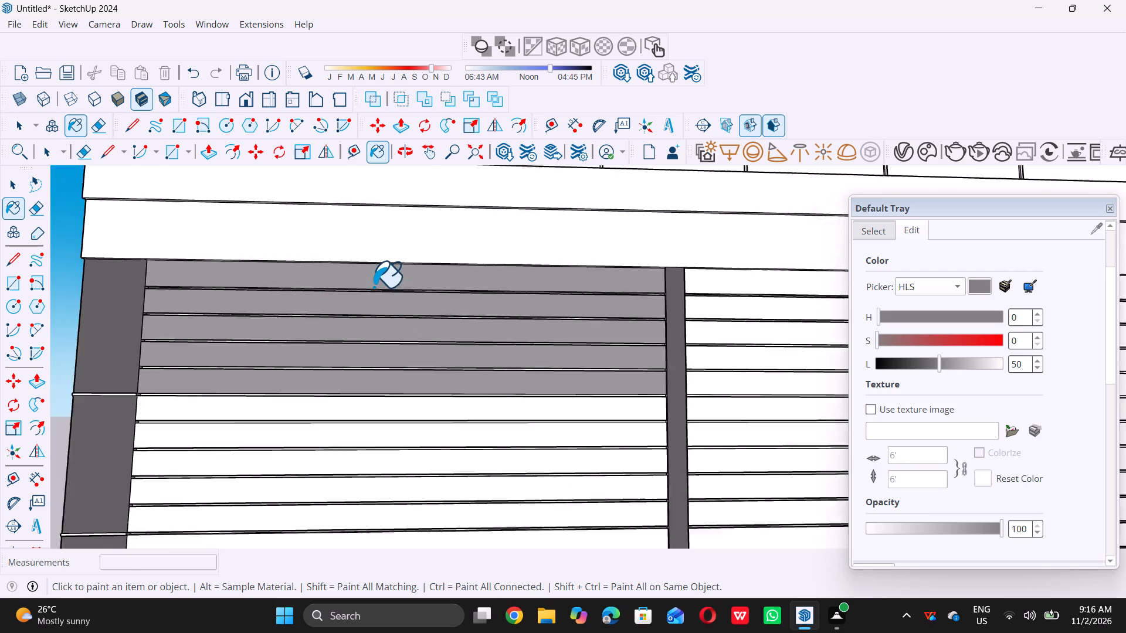
Paint the top five slats of the right shutter with the same lightness 50 grey.
scroll(374, 287, down, 4)
scroll(625, 296, up, 9)
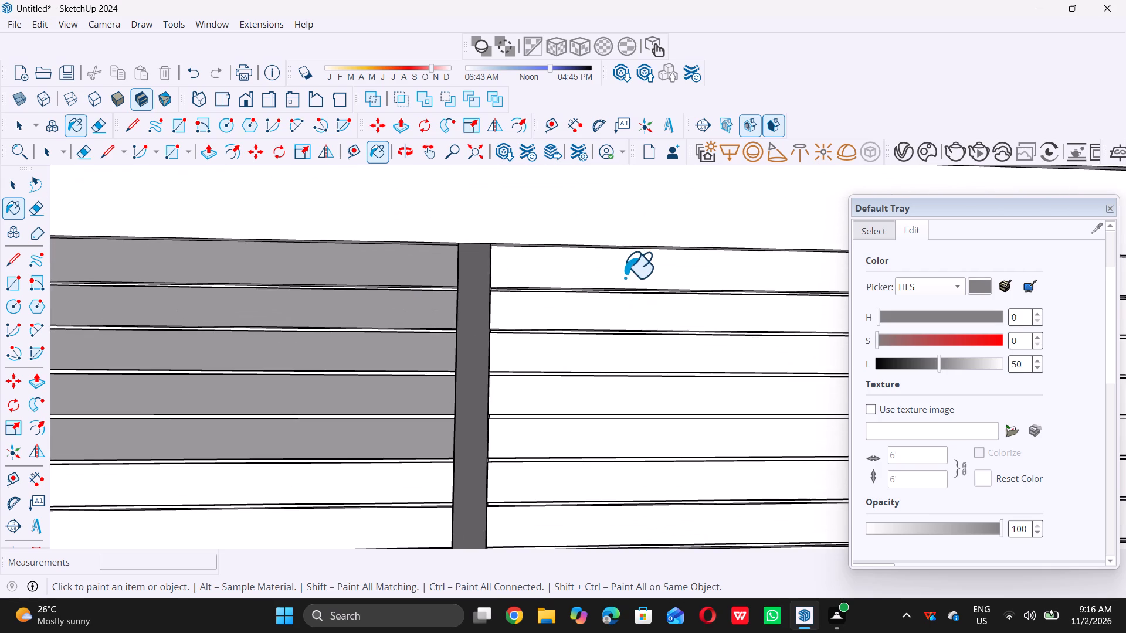
double_click(625, 277)
double_click(628, 315)
click(630, 355)
click(628, 400)
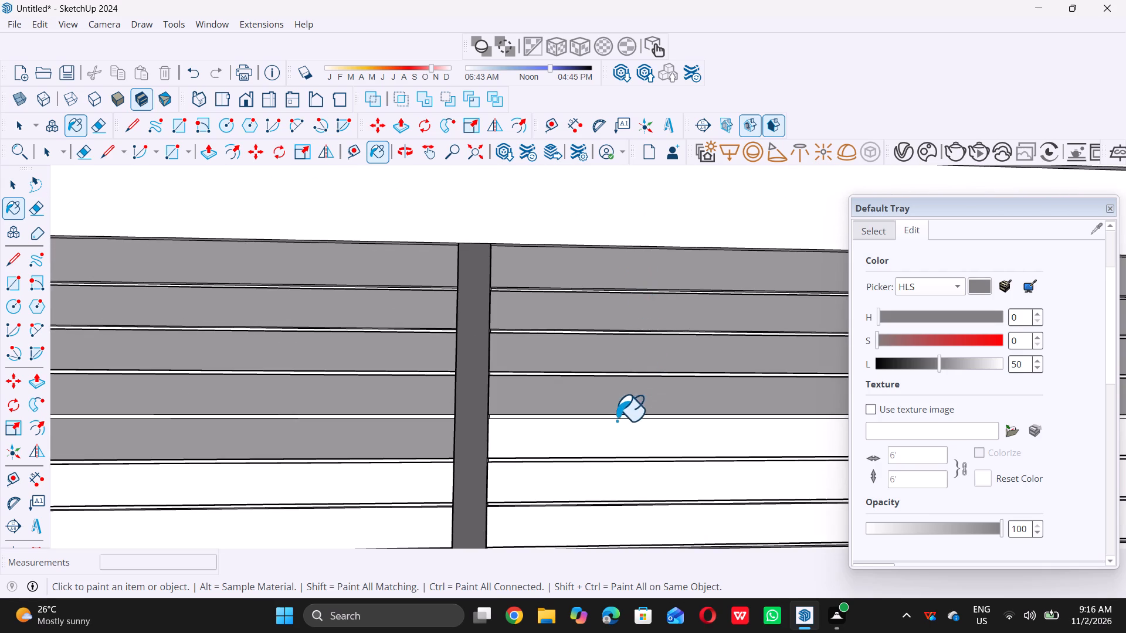
click(616, 440)
scroll(483, 346, down, 14)
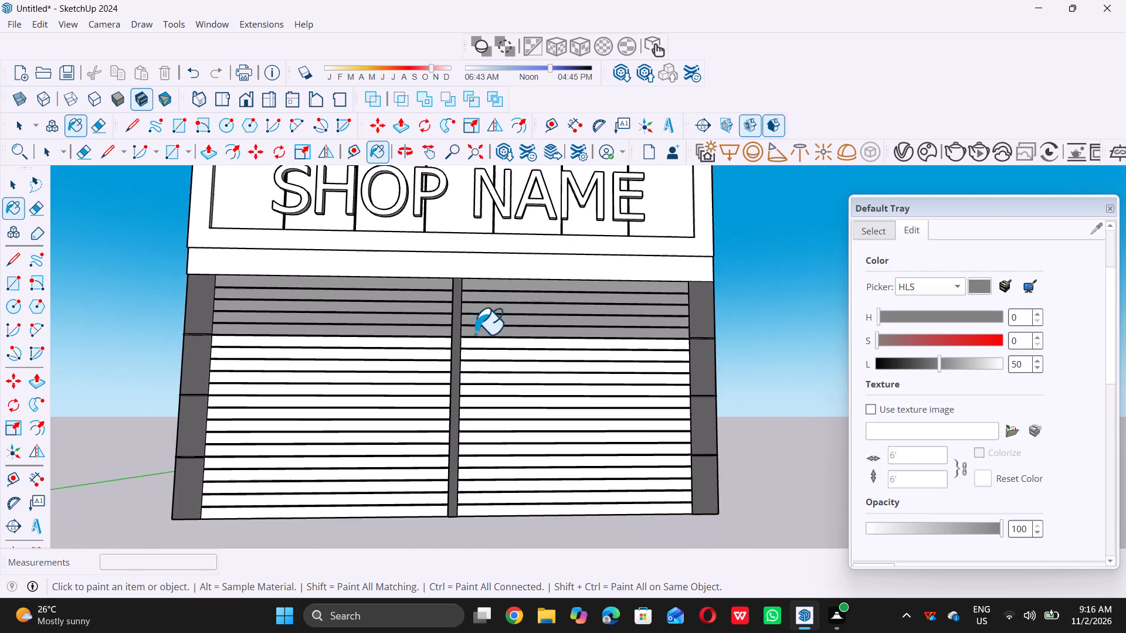
Paint the sixth to tenth slats of the right shutter with the same lightness 50 grey.
scroll(475, 346, up, 13)
click(489, 342)
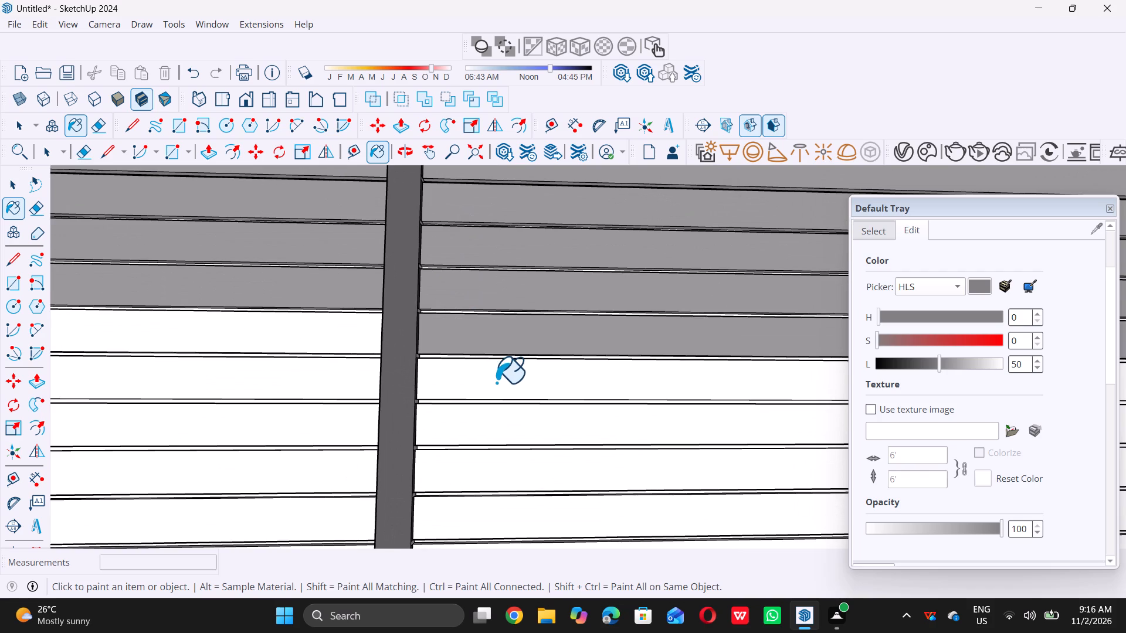
click(496, 382)
triple_click(512, 424)
double_click(520, 463)
triple_click(535, 510)
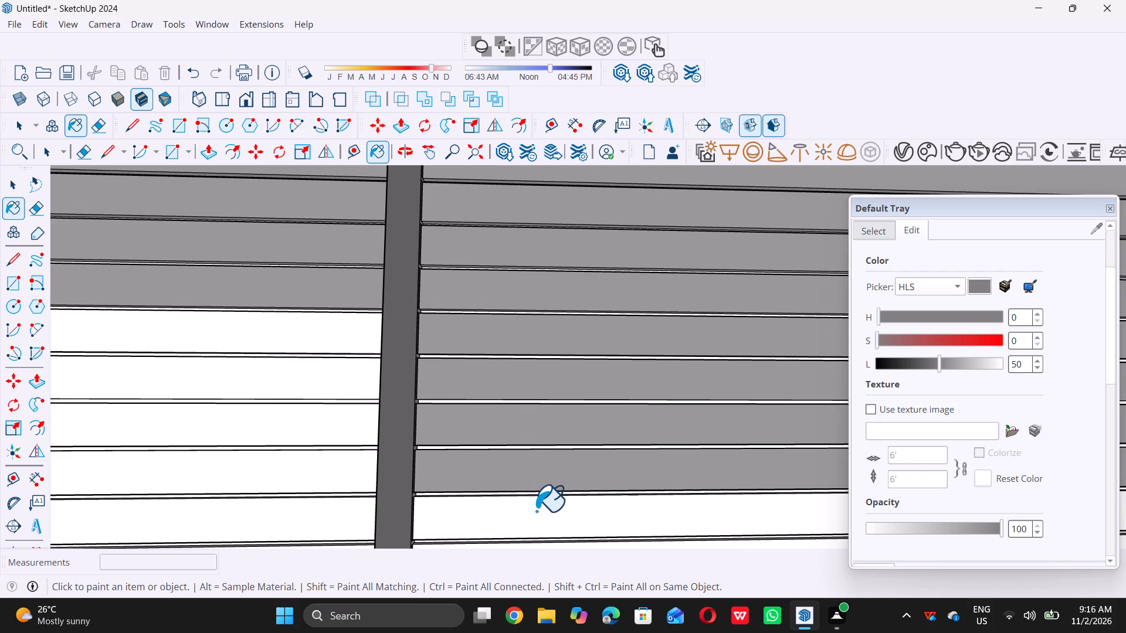
Paint the sixth to tenth slats of the left shutter with the same lightness 50 grey.
click(311, 329)
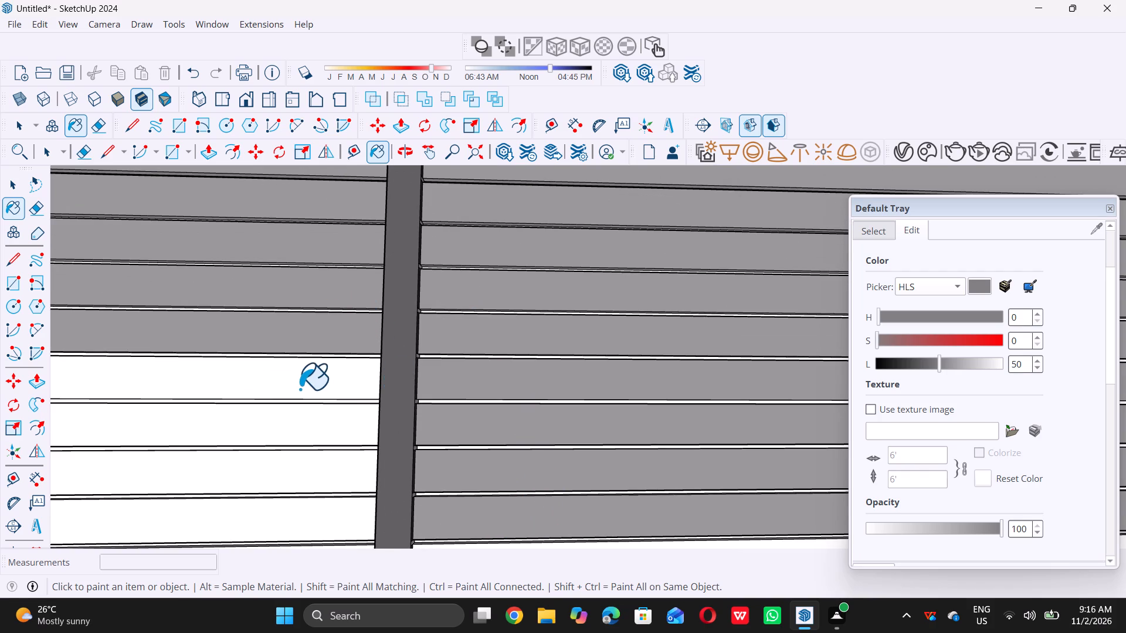
triple_click(301, 386)
click(268, 424)
click(258, 464)
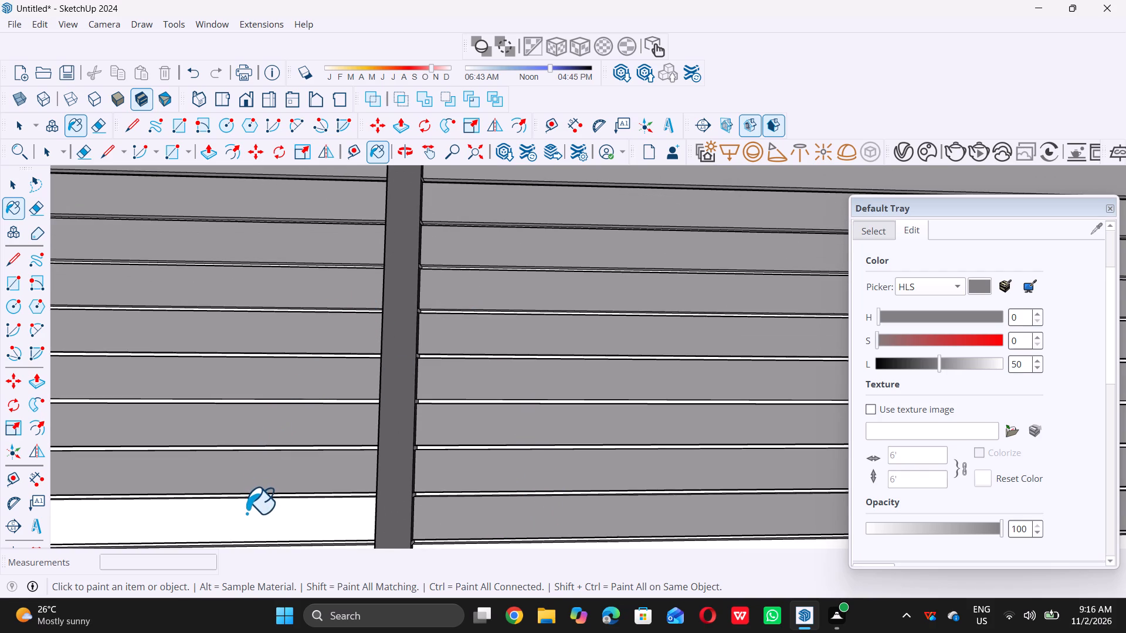
click(246, 513)
scroll(300, 400, down, 17)
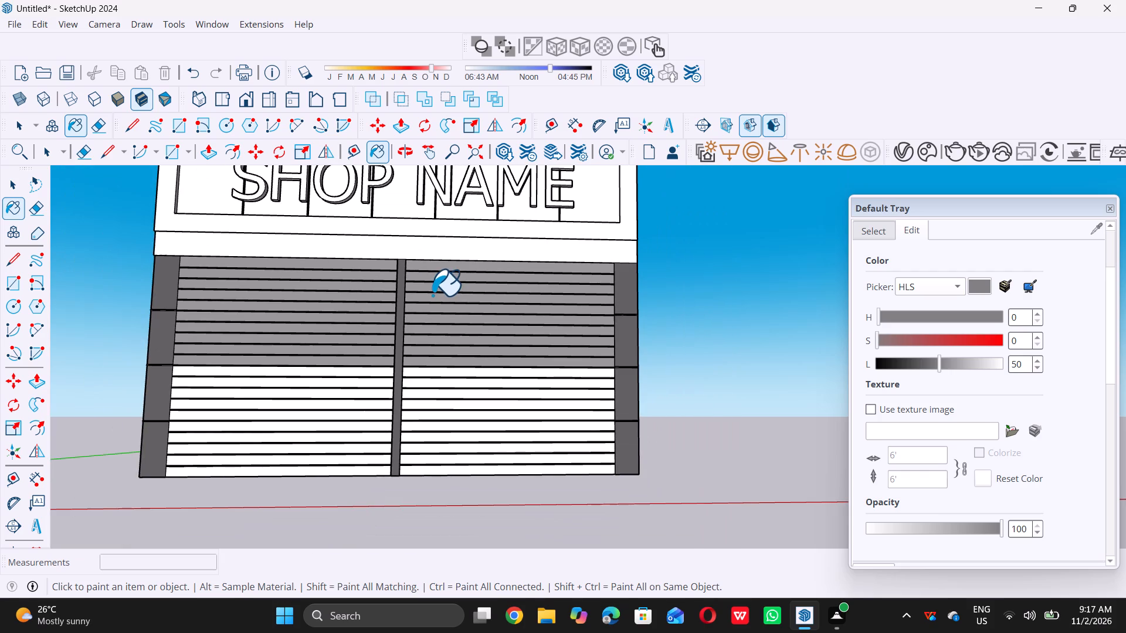
Paint the eleventh to nineteenth slats of the left shutter with the same lightness 50 grey.
scroll(433, 294, down, 7)
scroll(367, 338, up, 4)
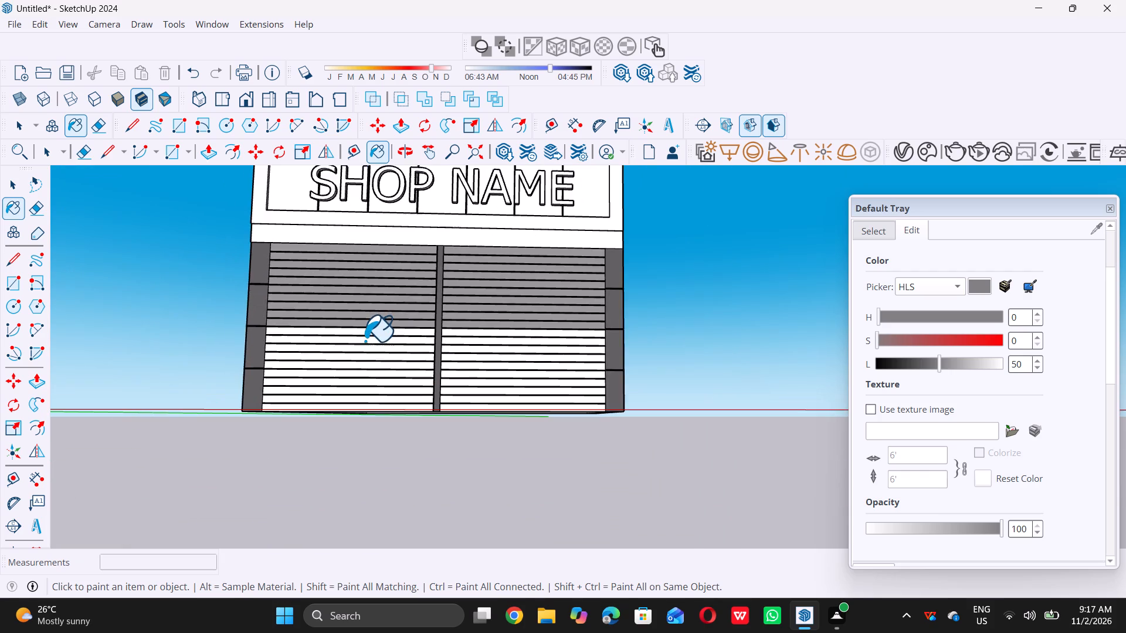
scroll(365, 341, up, 12)
click(393, 315)
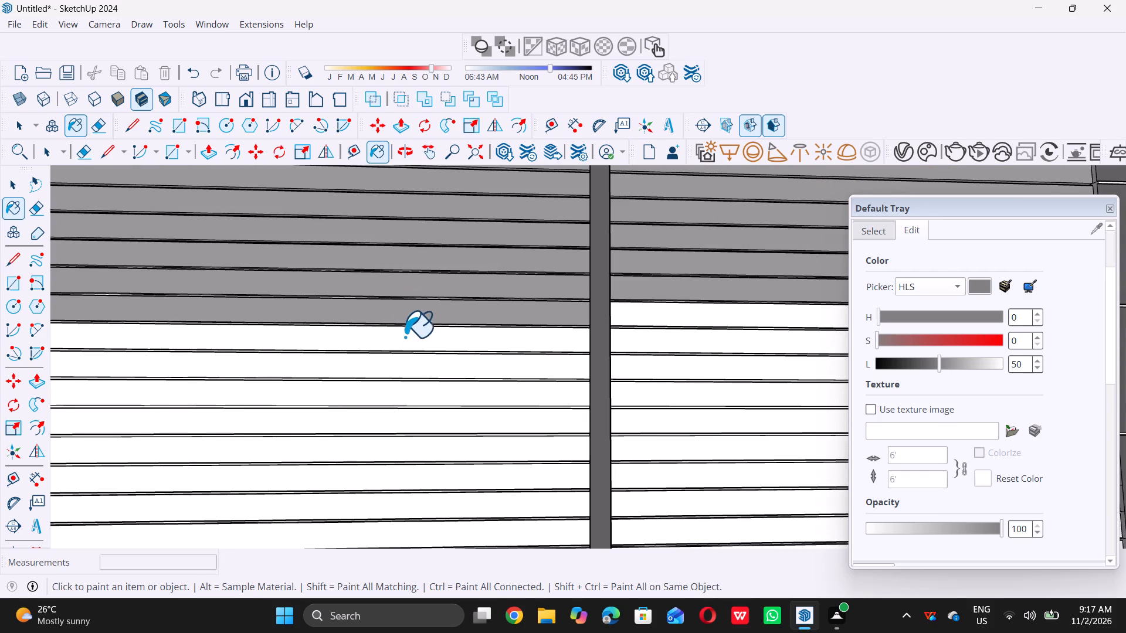
click(409, 344)
click(415, 374)
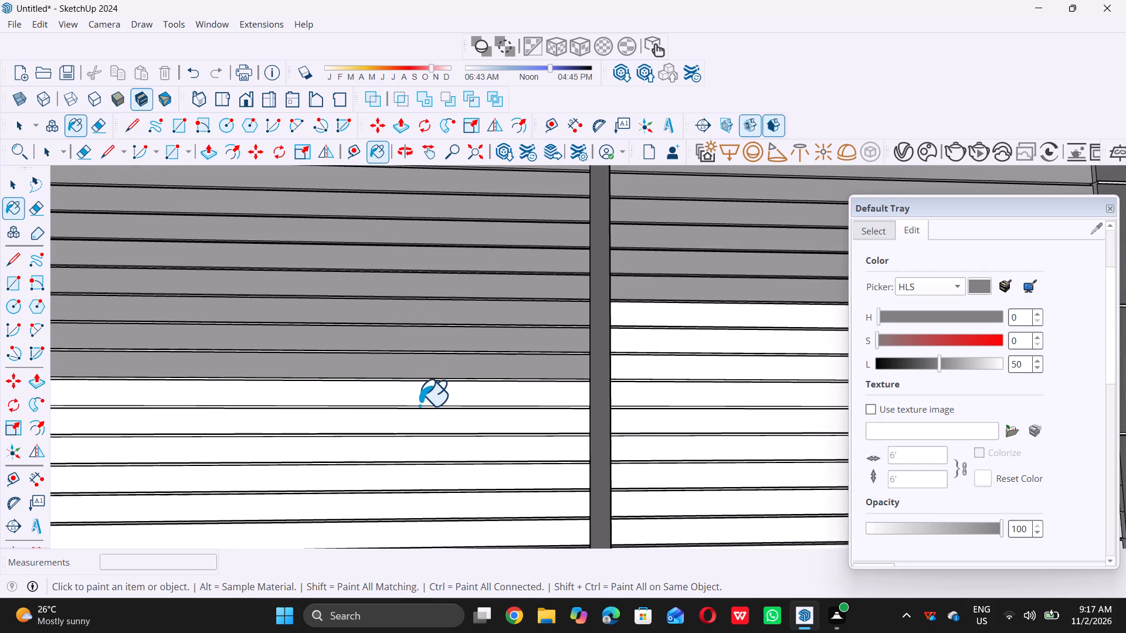
click(426, 398)
click(418, 422)
double_click(416, 450)
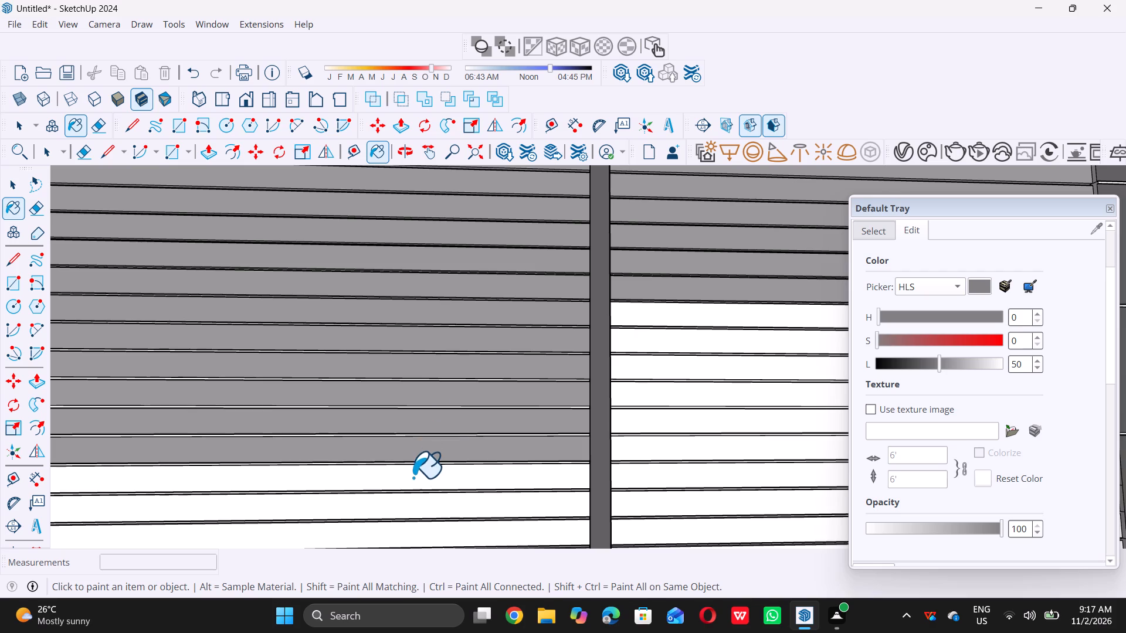
click(414, 480)
click(411, 506)
click(411, 534)
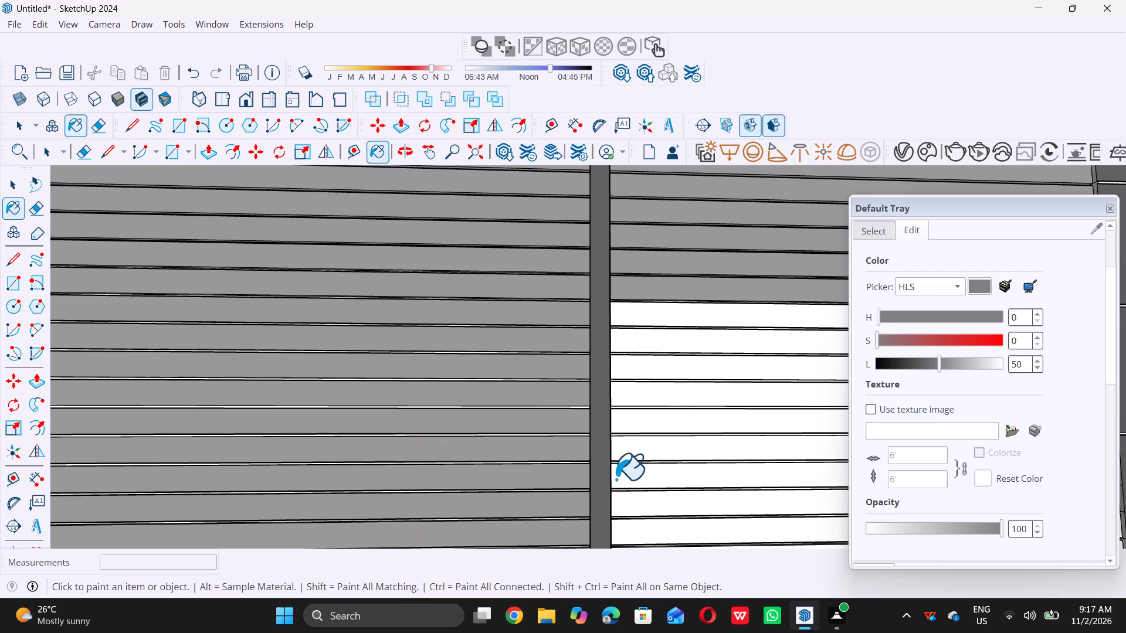
Paint the eleventh to nineteenth slats of the right shutter with the same lightness 50 grey.
click(671, 313)
double_click(680, 347)
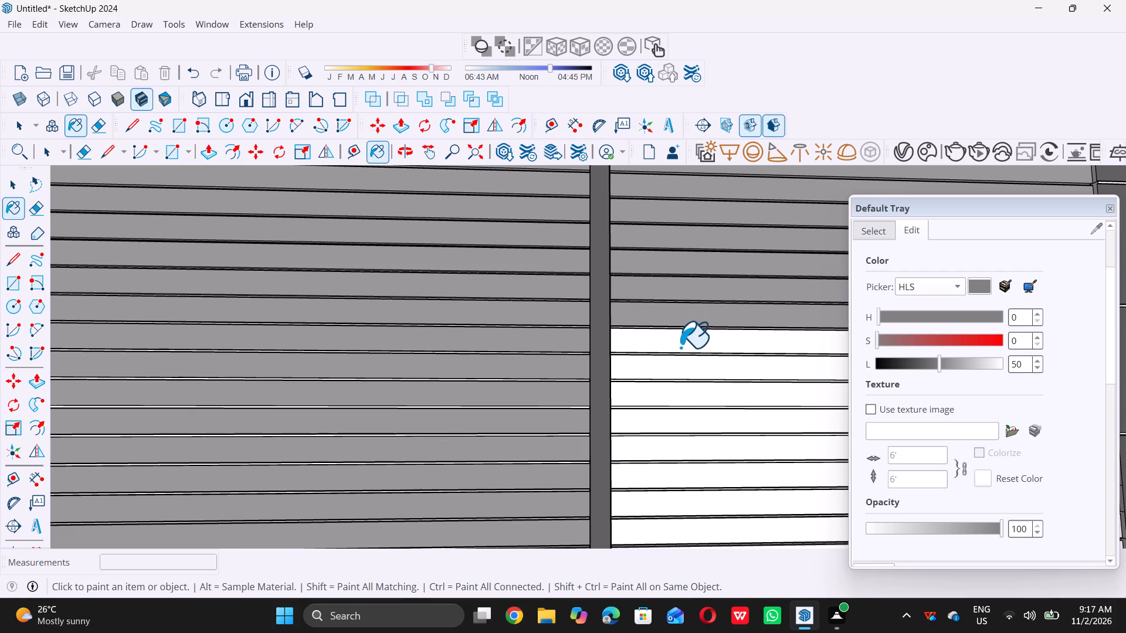
click(682, 372)
click(684, 397)
click(687, 421)
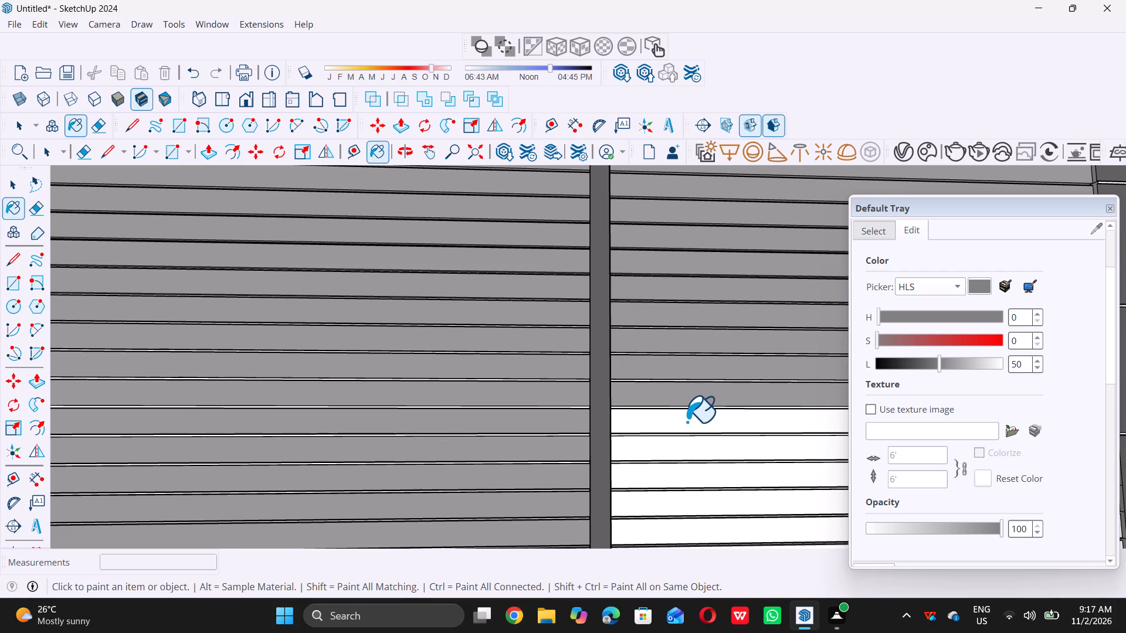
click(695, 455)
click(701, 477)
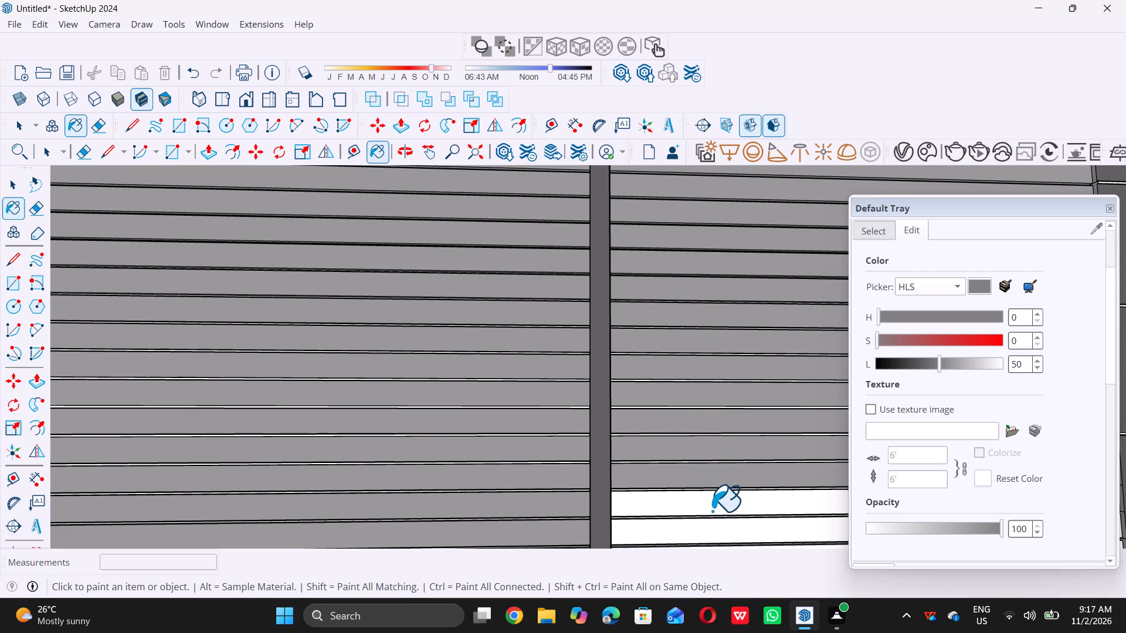
click(712, 511)
click(712, 533)
Paint the bottom slat of both the right and left shutters with the same lightness 50 grey.
scroll(555, 292, down, 9)
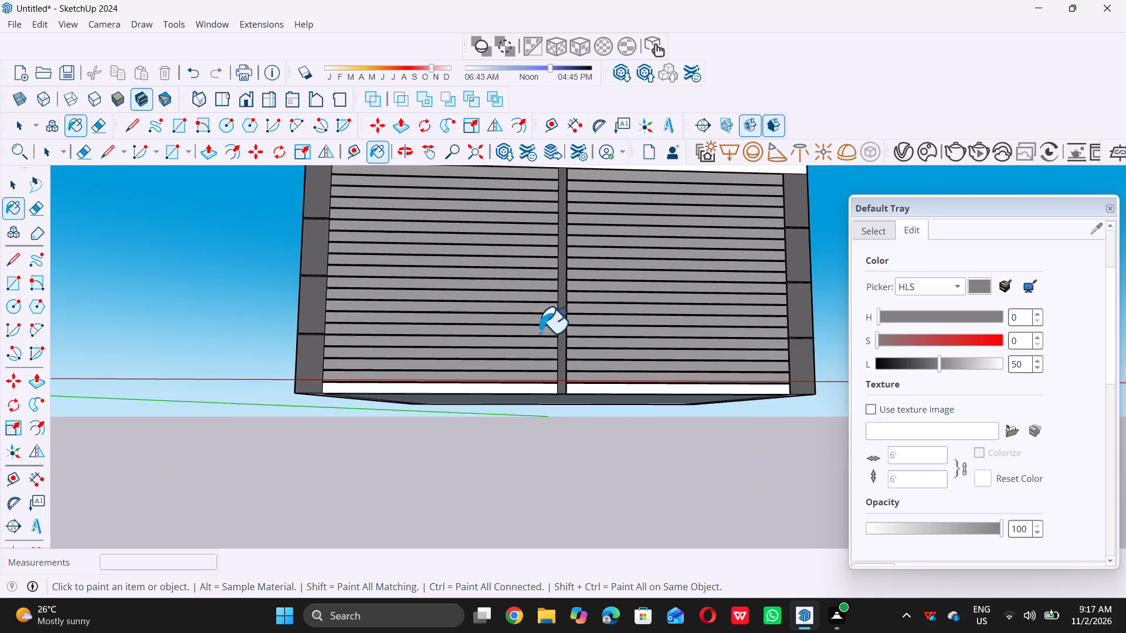
scroll(544, 372, up, 10)
click(636, 393)
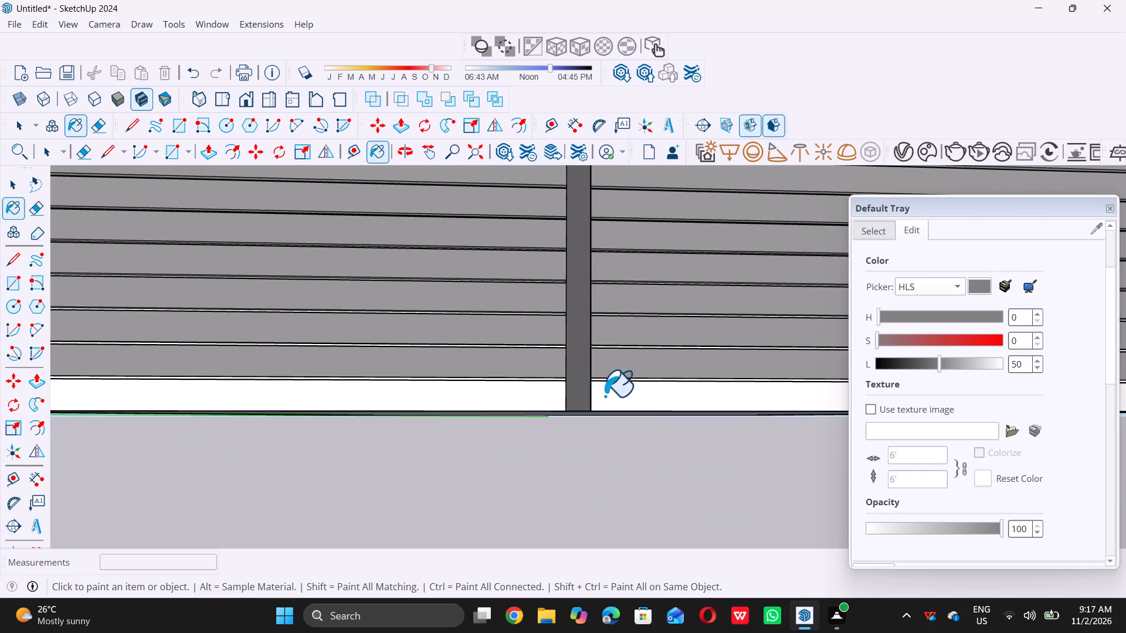
double_click(531, 395)
key(space)
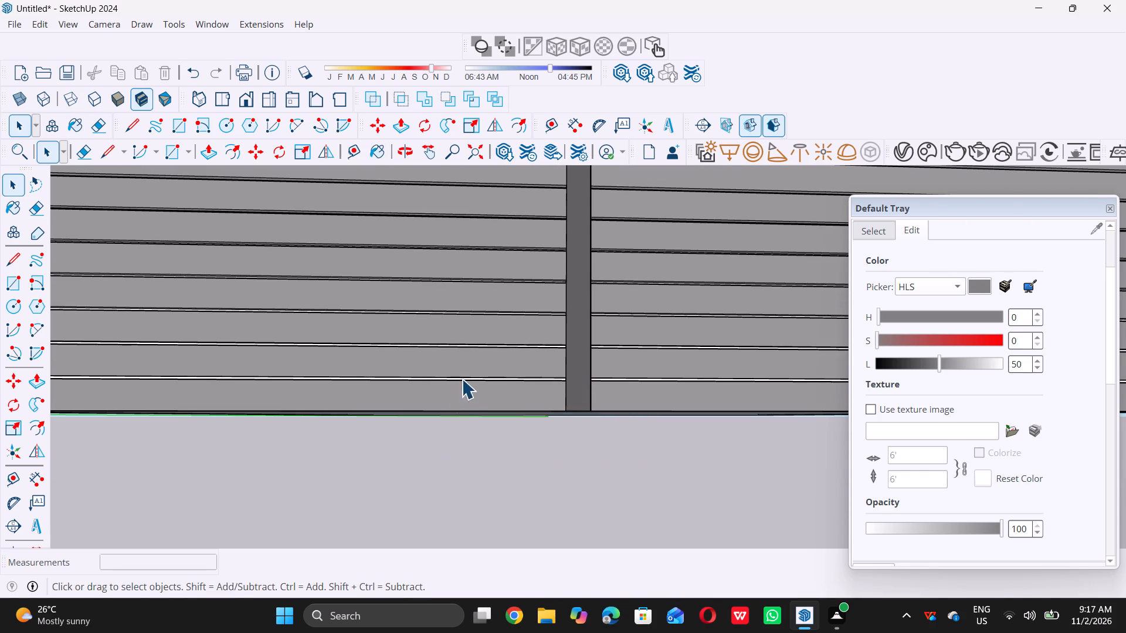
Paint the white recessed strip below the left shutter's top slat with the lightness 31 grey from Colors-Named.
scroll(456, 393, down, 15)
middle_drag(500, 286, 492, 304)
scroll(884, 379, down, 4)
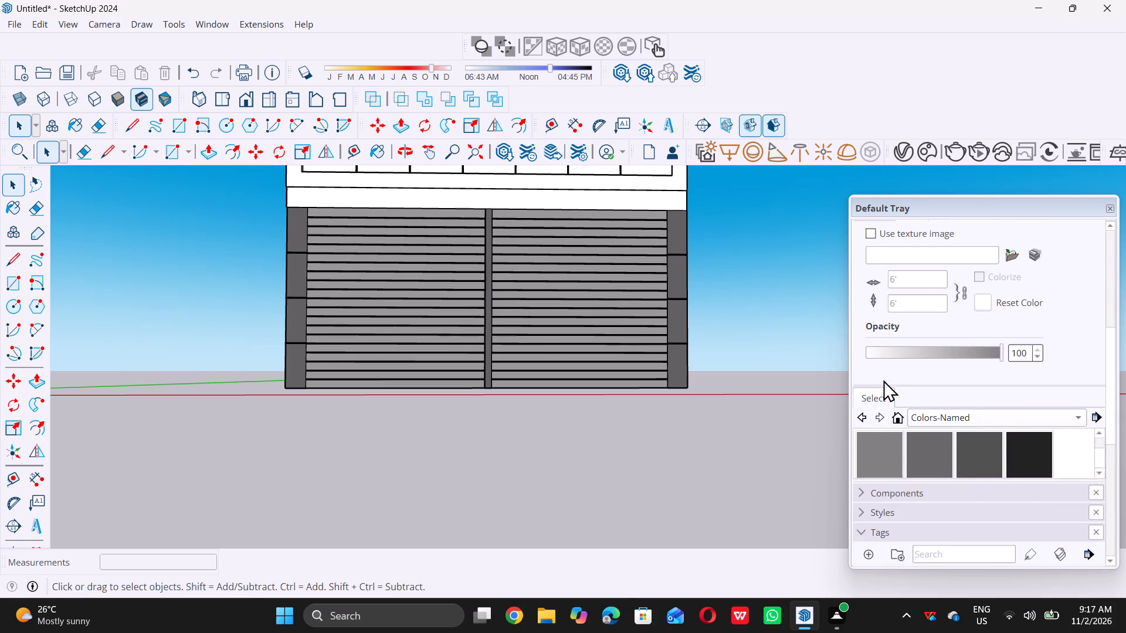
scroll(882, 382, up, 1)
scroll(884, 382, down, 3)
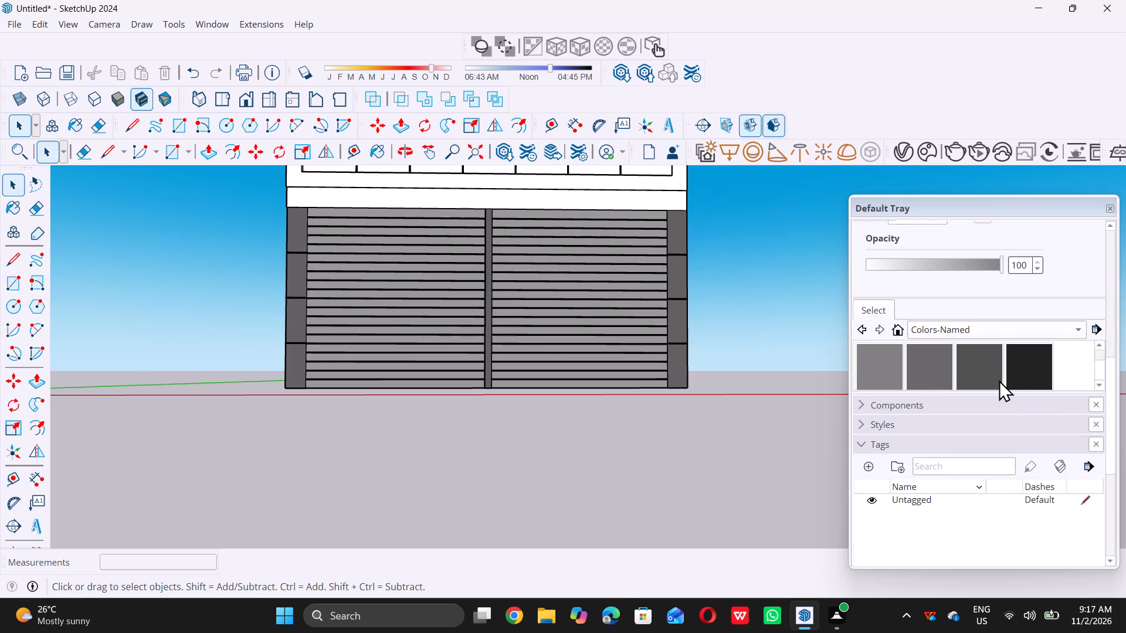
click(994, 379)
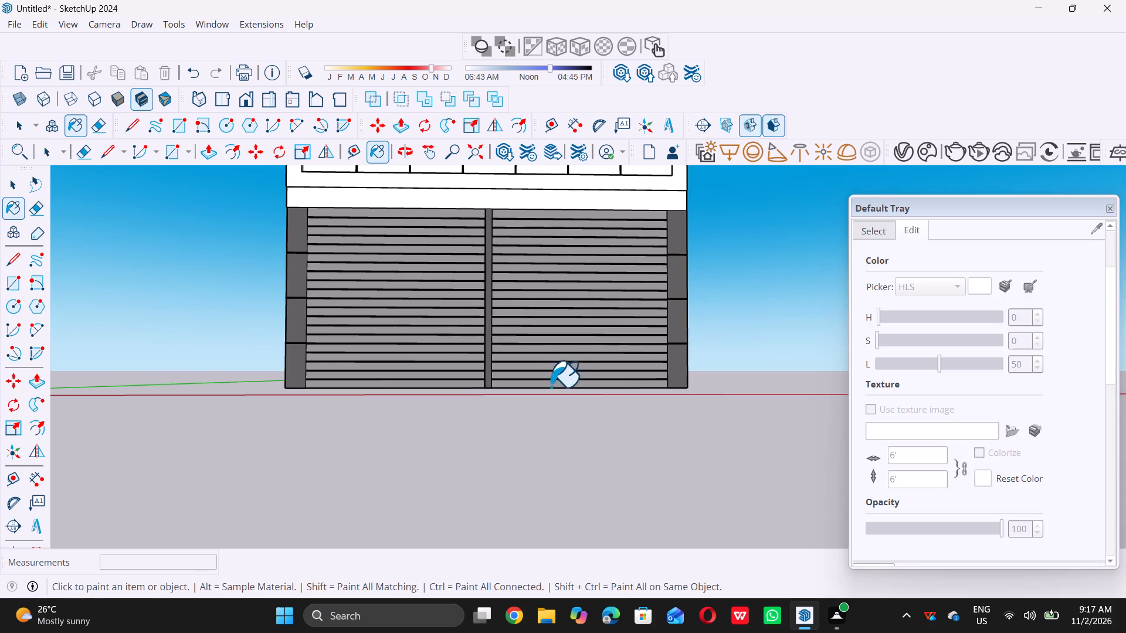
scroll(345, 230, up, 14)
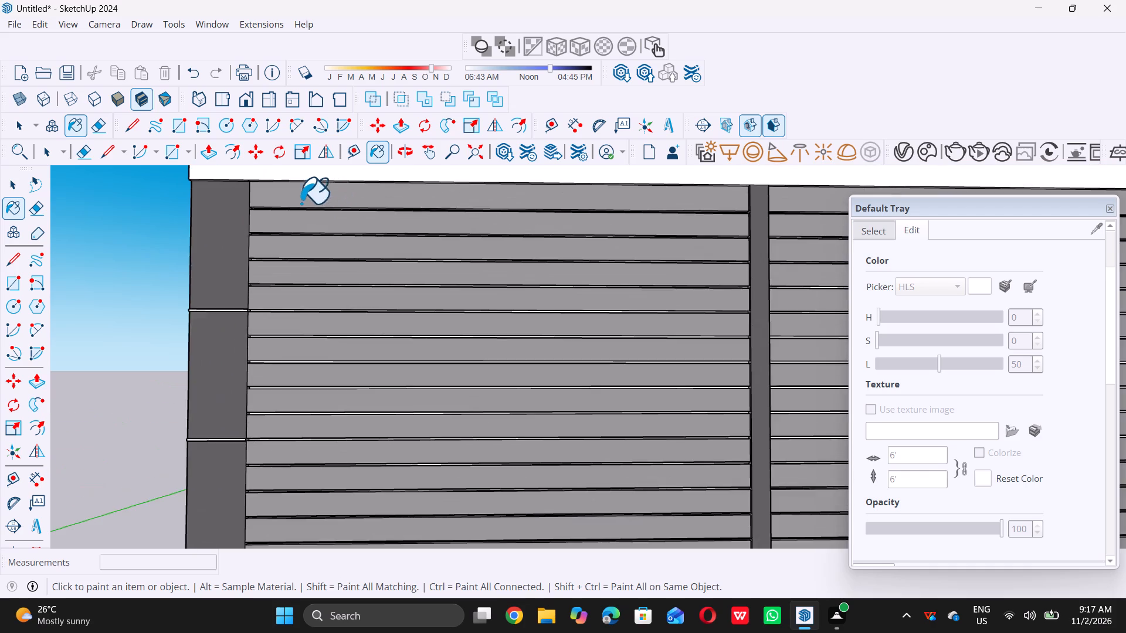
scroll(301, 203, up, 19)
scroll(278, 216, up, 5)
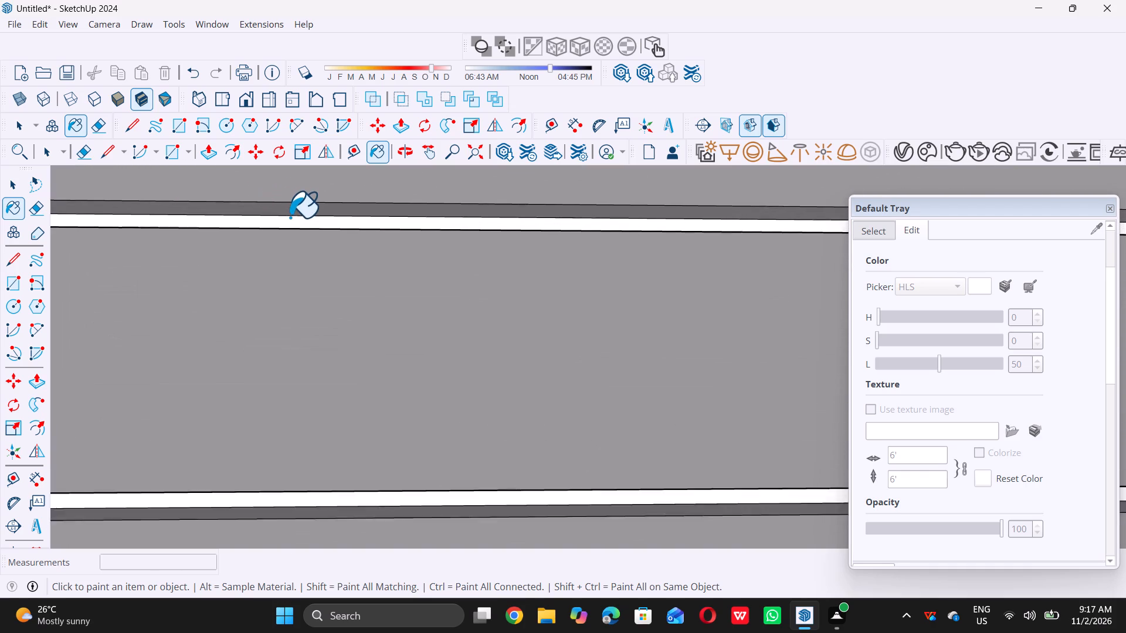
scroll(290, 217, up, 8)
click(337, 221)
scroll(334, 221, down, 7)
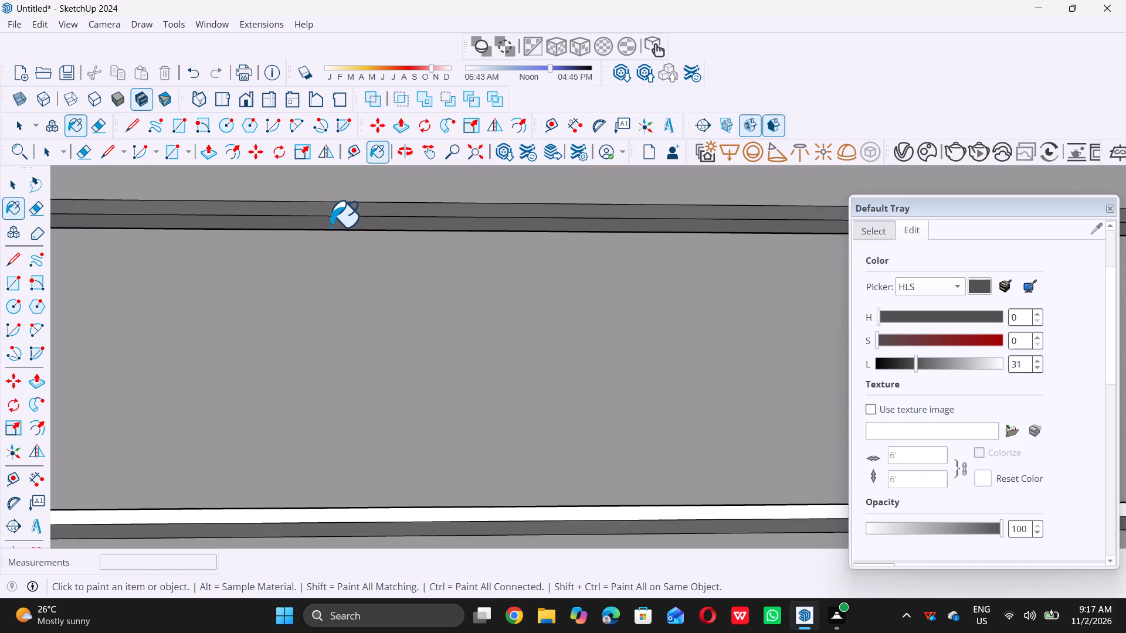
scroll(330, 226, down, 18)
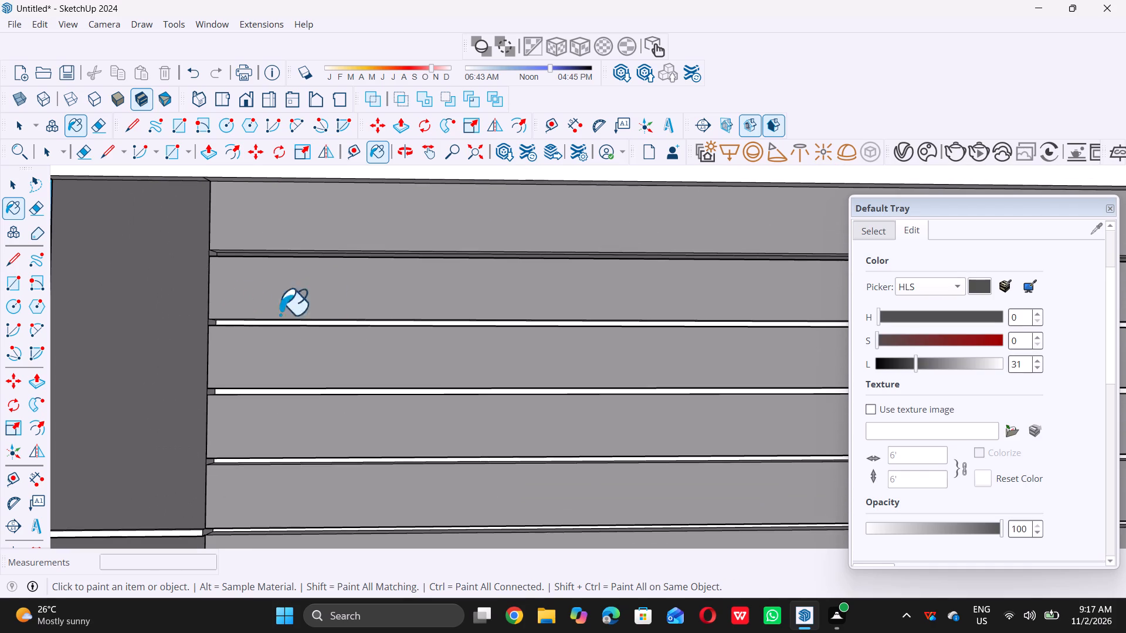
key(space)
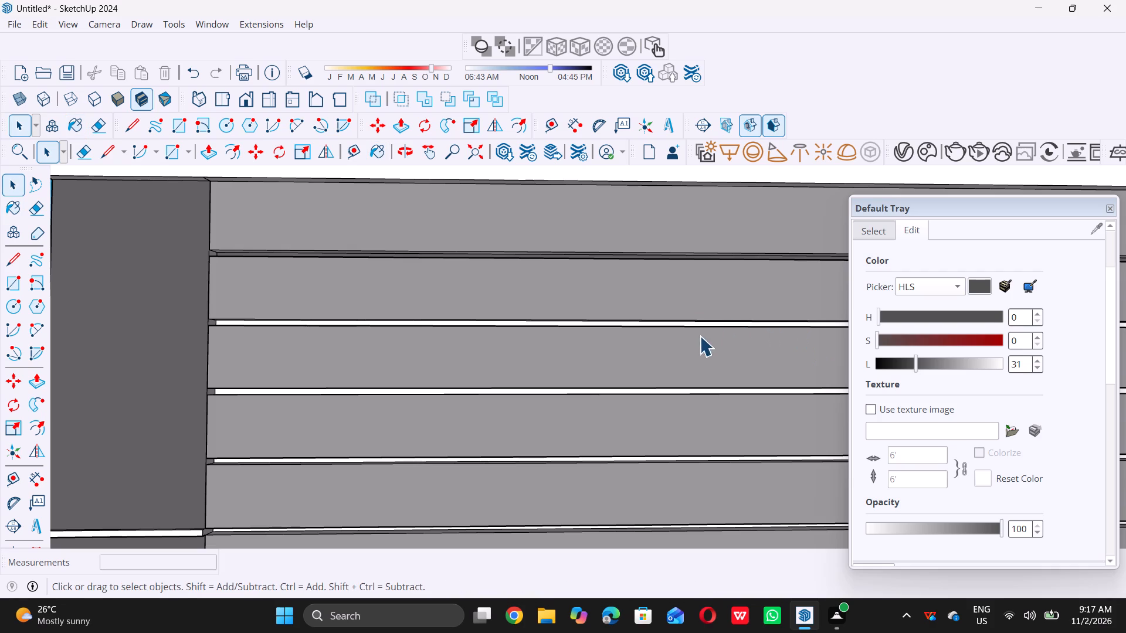
Paint the recessed strip below the left shutter's top slat with the near-black lightness 13 colour from Colors-Named.
scroll(874, 359, down, 4)
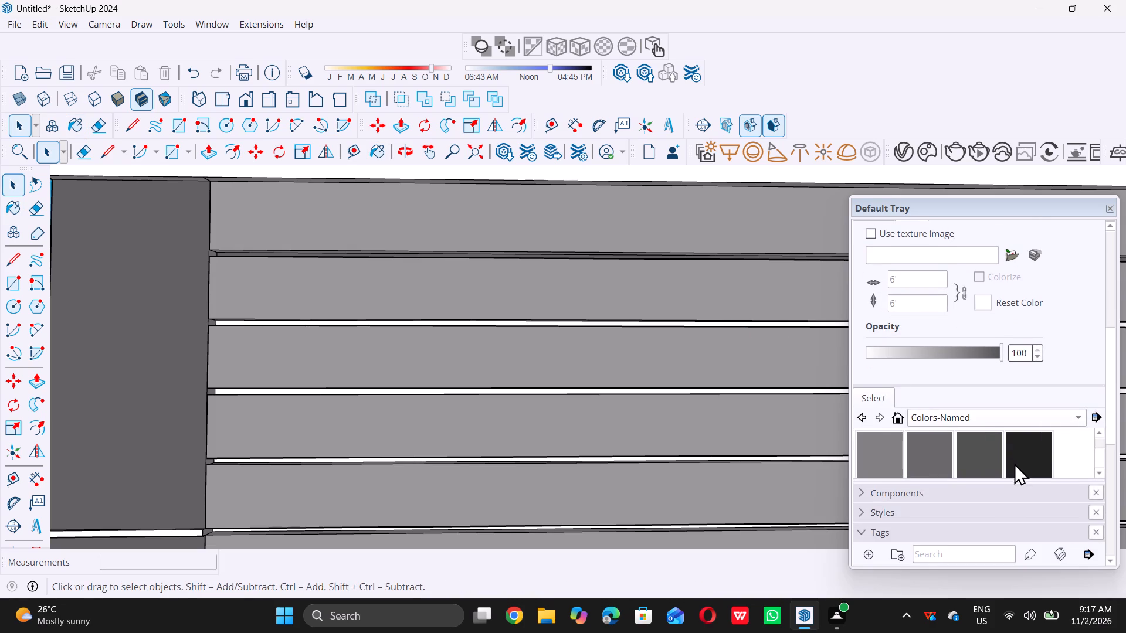
click(1020, 461)
scroll(371, 236, up, 16)
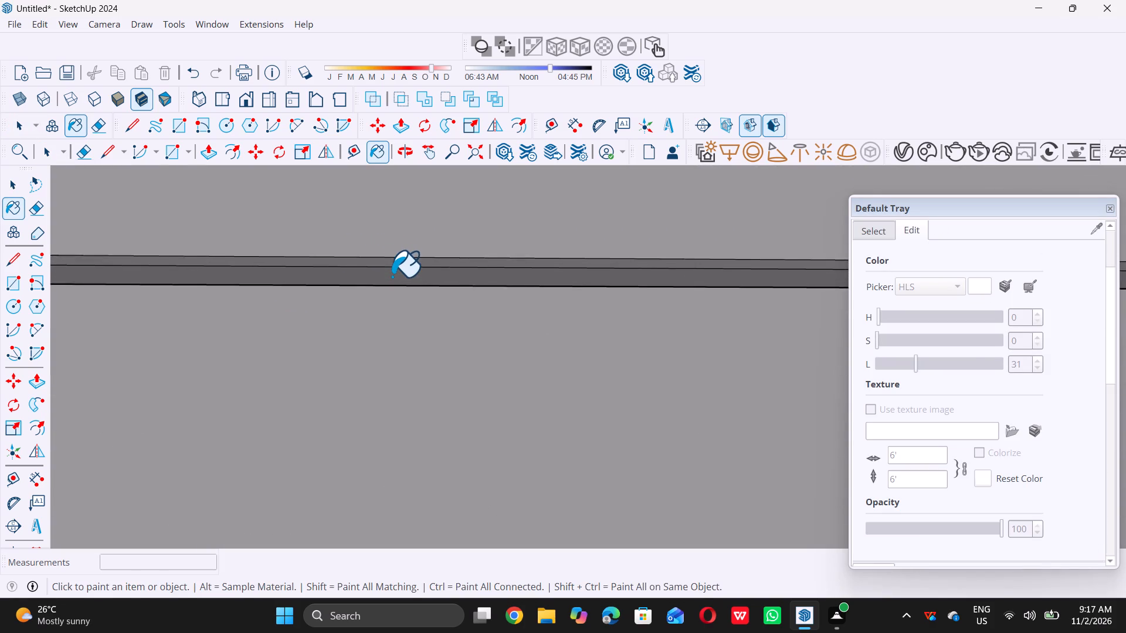
scroll(392, 276, up, 2)
click(392, 277)
scroll(364, 283, down, 15)
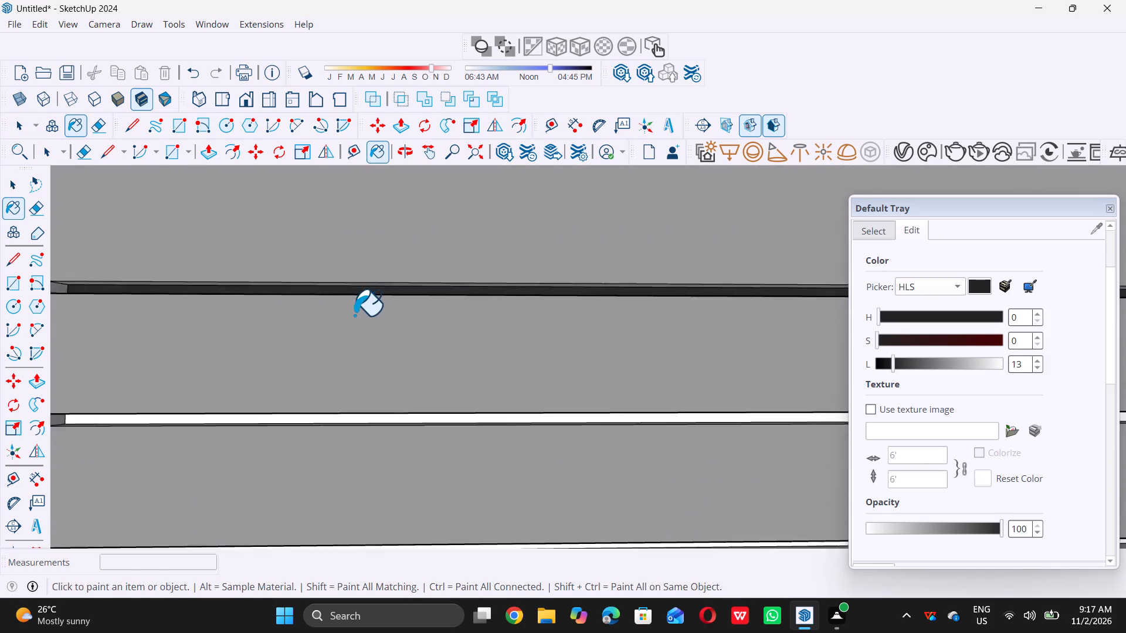
Set the lightness of the near-black strip material to 29.
scroll(354, 315, down, 15)
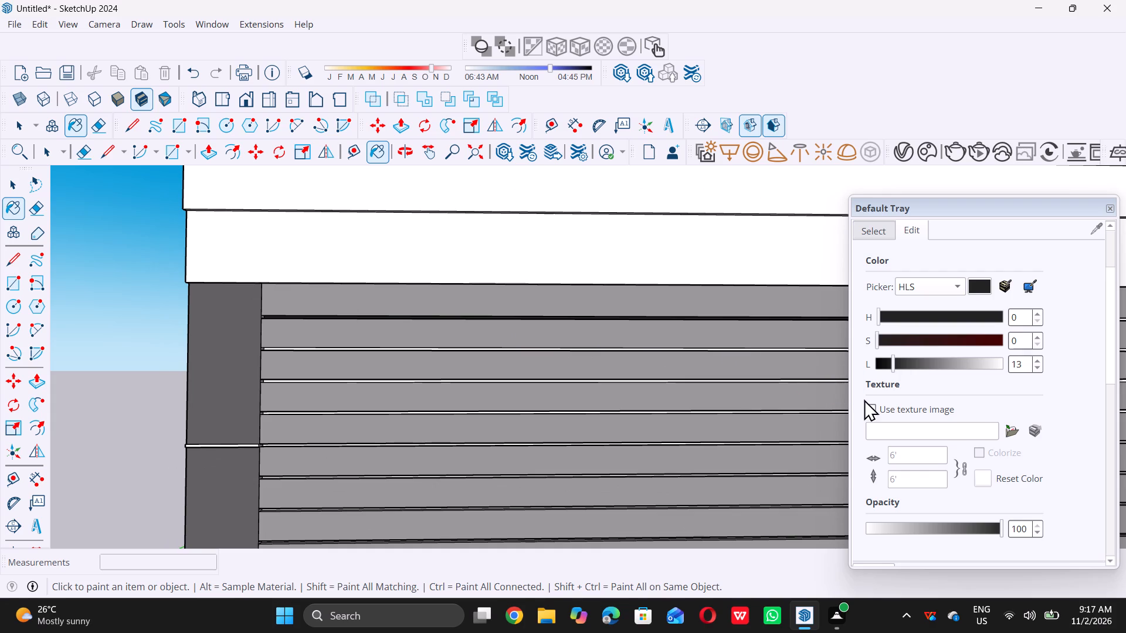
drag(893, 365, 894, 365)
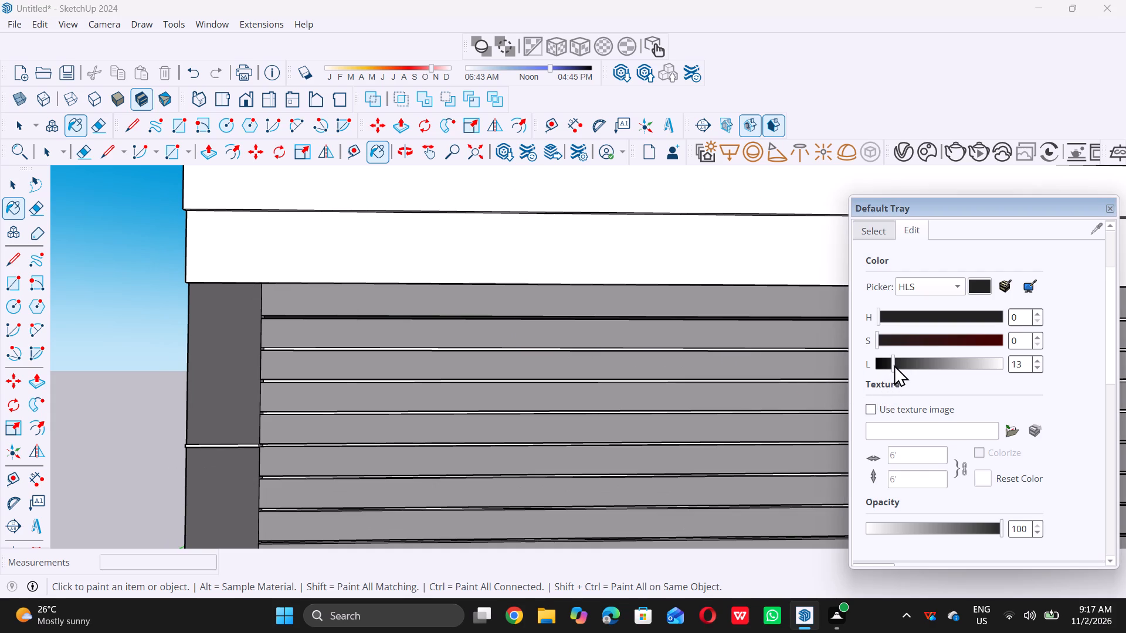
drag(894, 365, 903, 366)
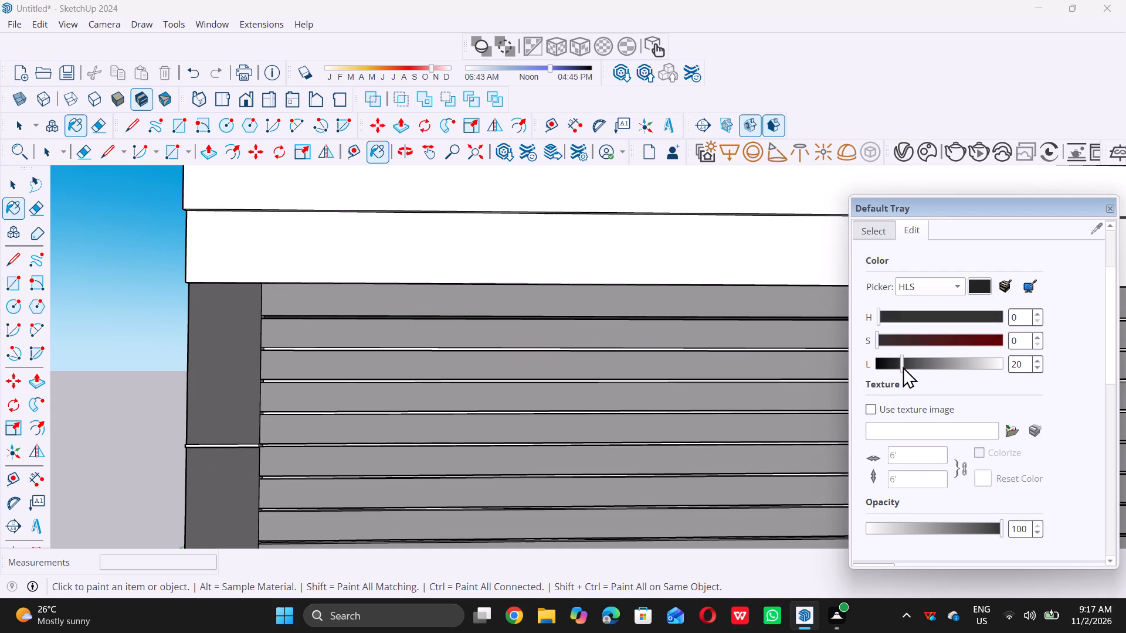
drag(903, 366, 914, 369)
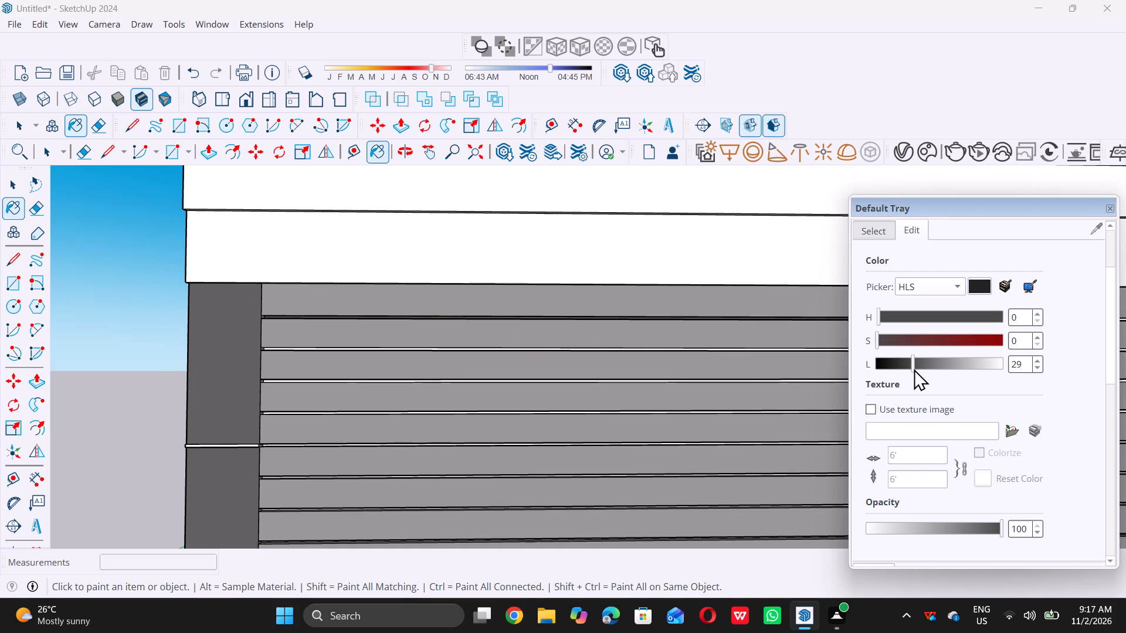
drag(914, 369, 914, 369)
click(914, 369)
scroll(866, 283, up, 6)
click(887, 298)
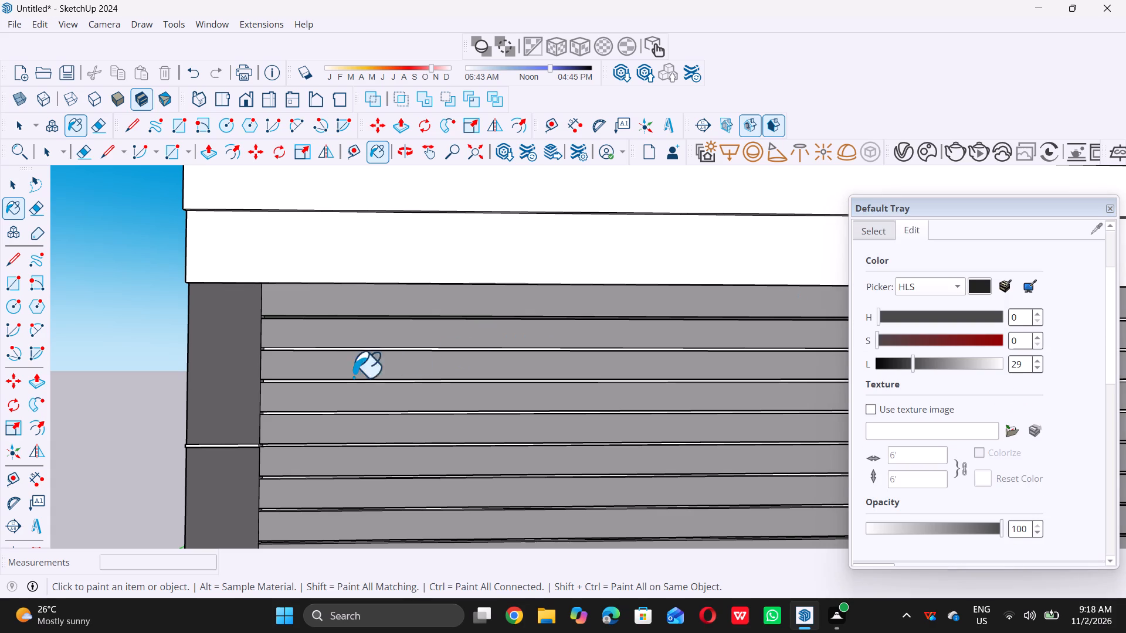
Paint the white recessed strips below the second and third slats of the left shutter with the lightness 29 dark grey.
scroll(300, 352, up, 17)
scroll(295, 352, up, 6)
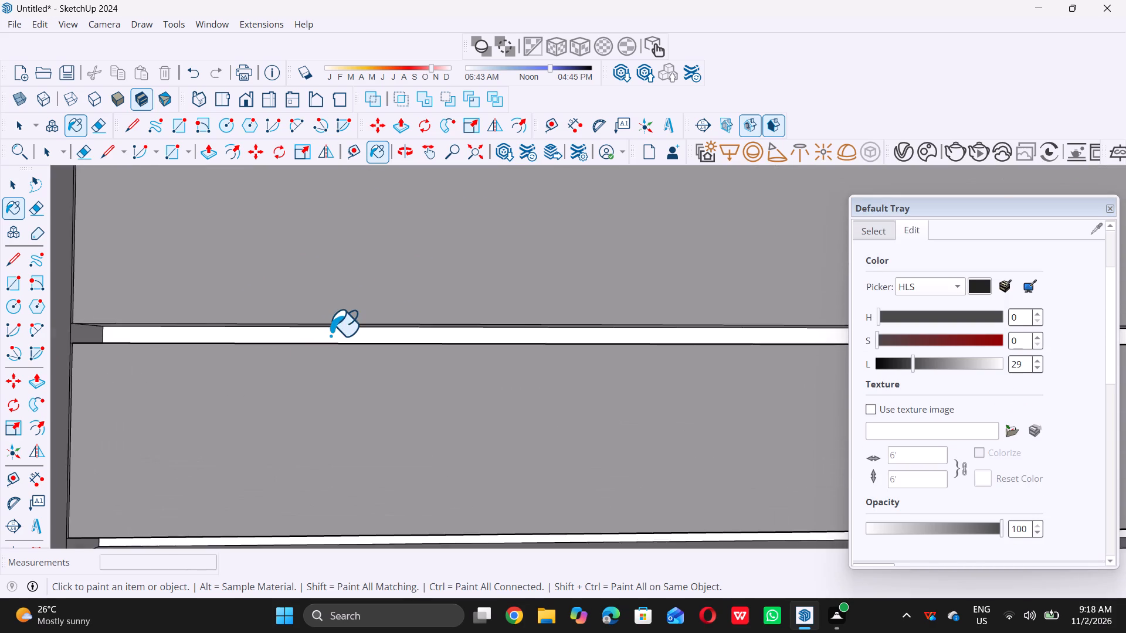
scroll(330, 335, up, 2)
double_click(366, 331)
scroll(313, 278, down, 17)
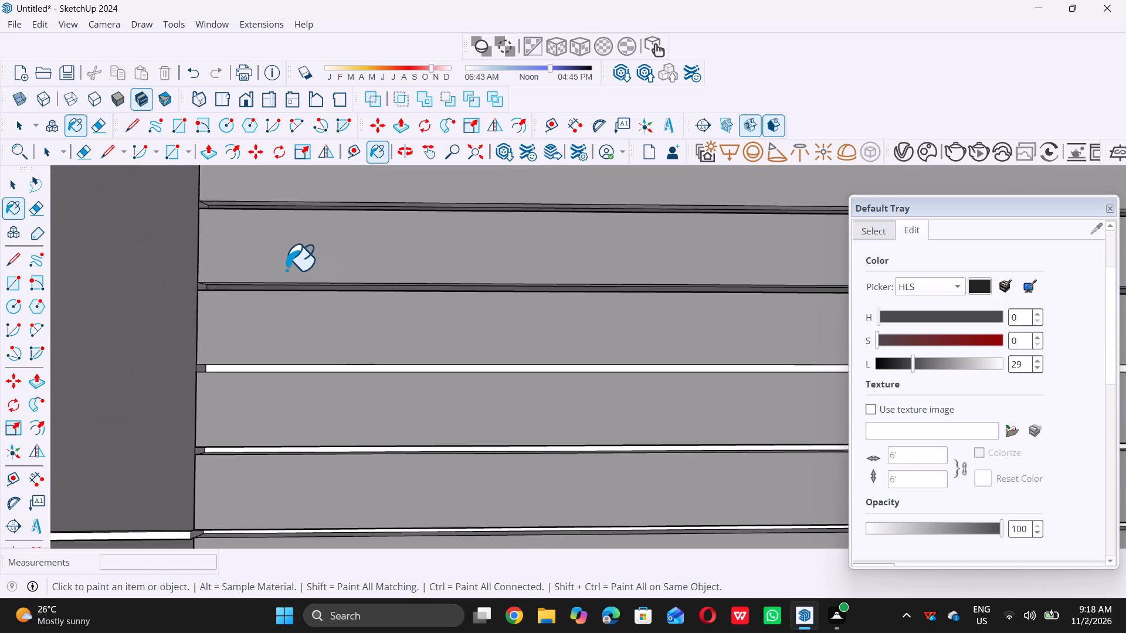
scroll(286, 270, down, 11)
scroll(318, 322, up, 9)
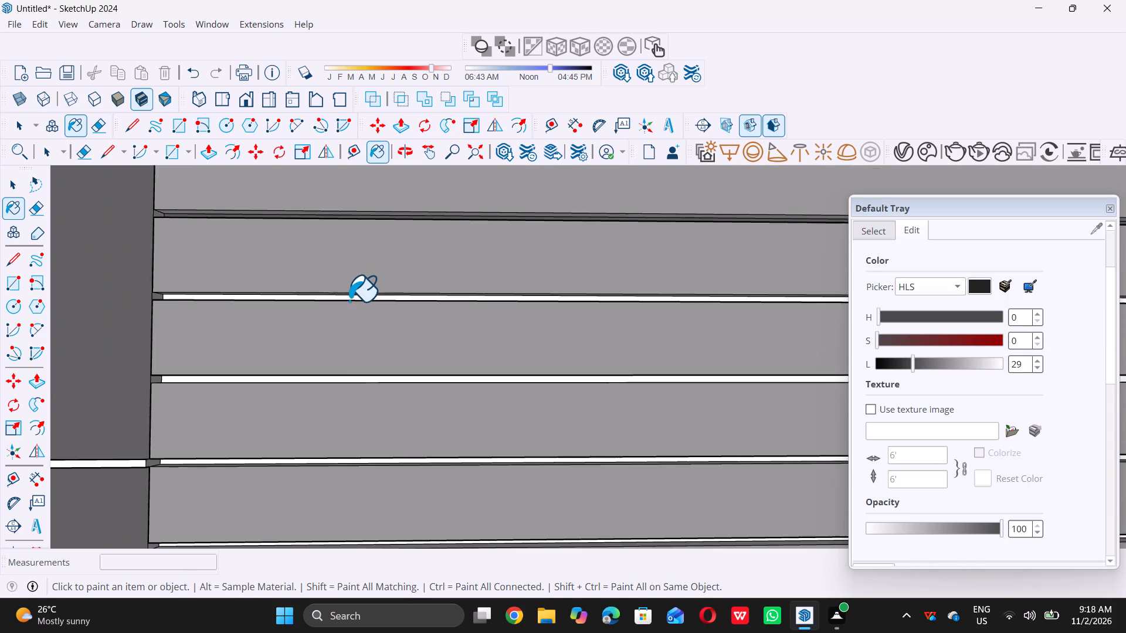
scroll(351, 298, up, 13)
scroll(345, 283, down, 5)
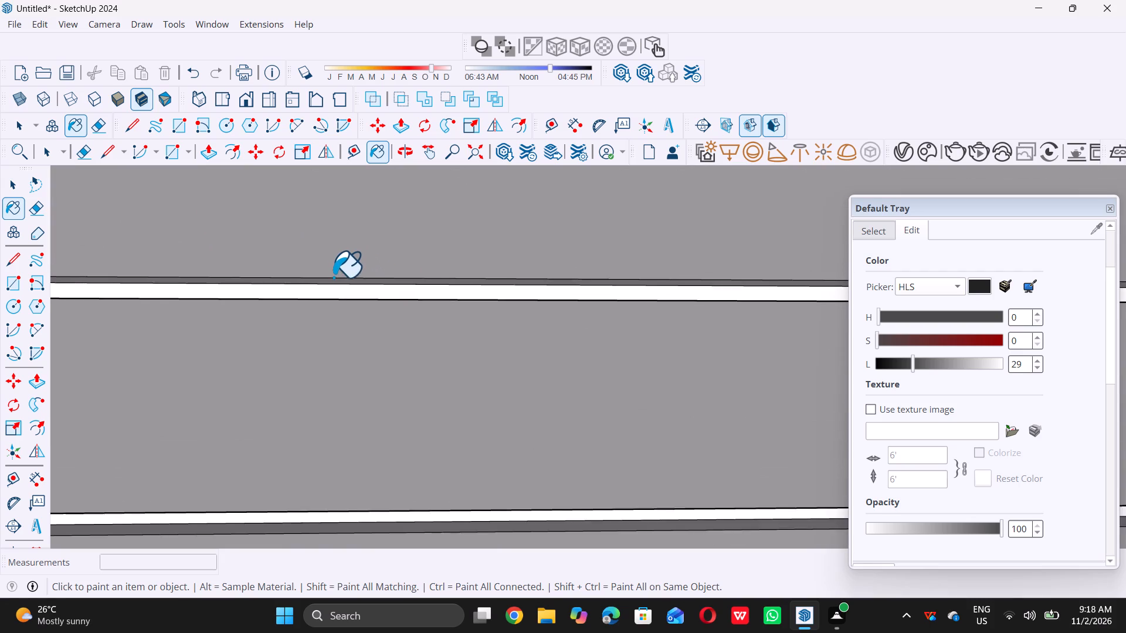
scroll(361, 281, up, 15)
click(378, 294)
scroll(367, 292, down, 5)
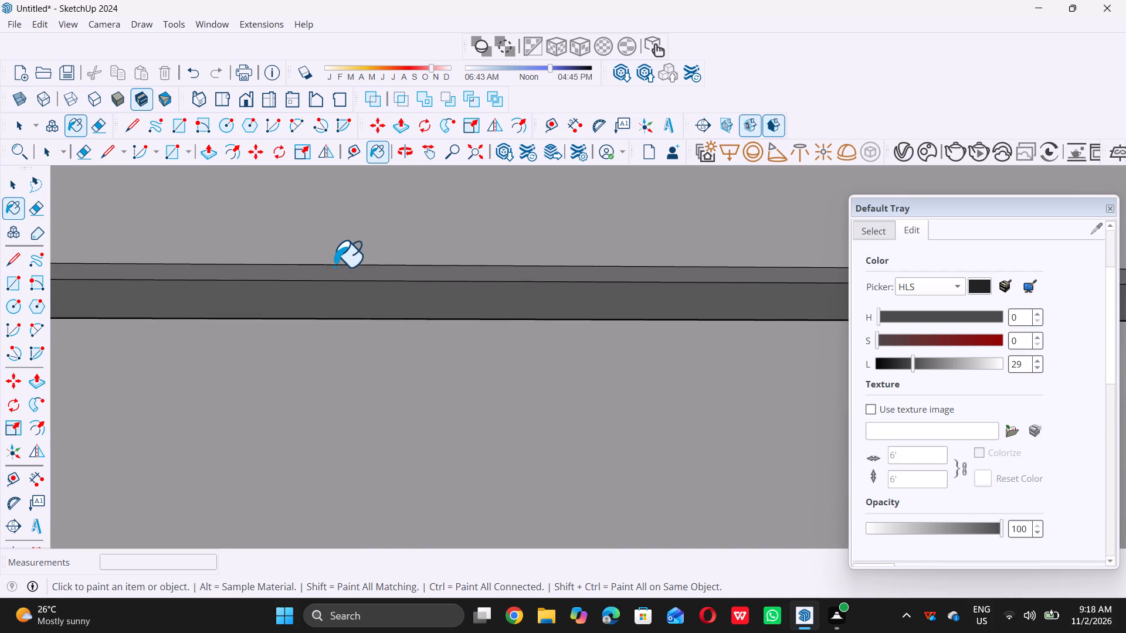
scroll(334, 266, down, 8)
scroll(300, 251, down, 17)
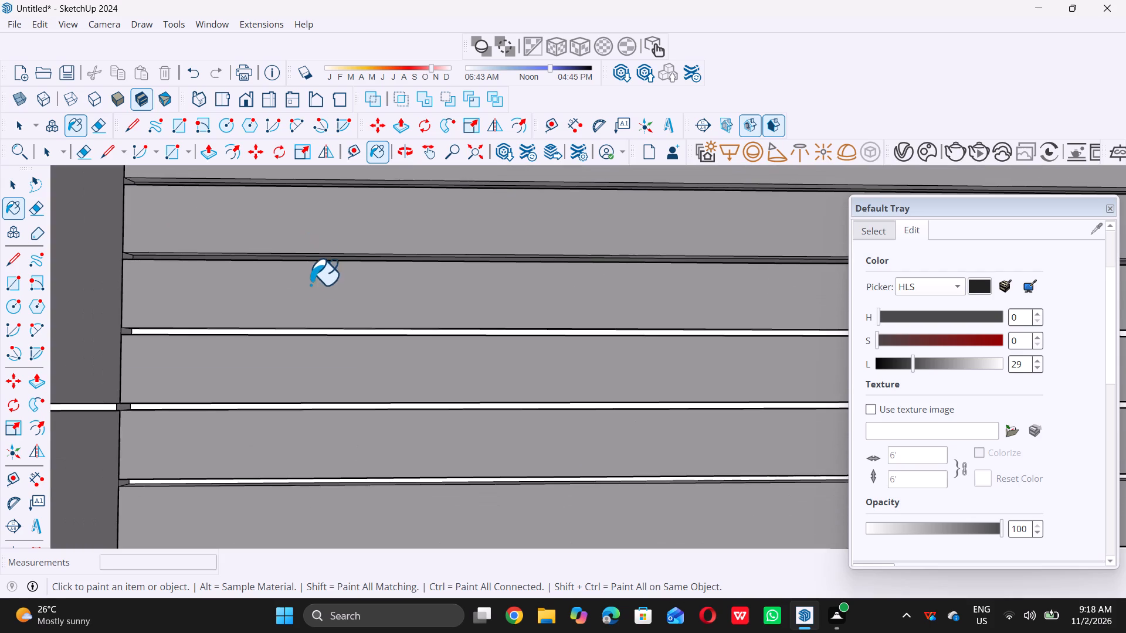
Paint the white recessed strips below the fourth and fifth slats of the left shutter with the lightness 29 dark grey.
scroll(352, 348, up, 19)
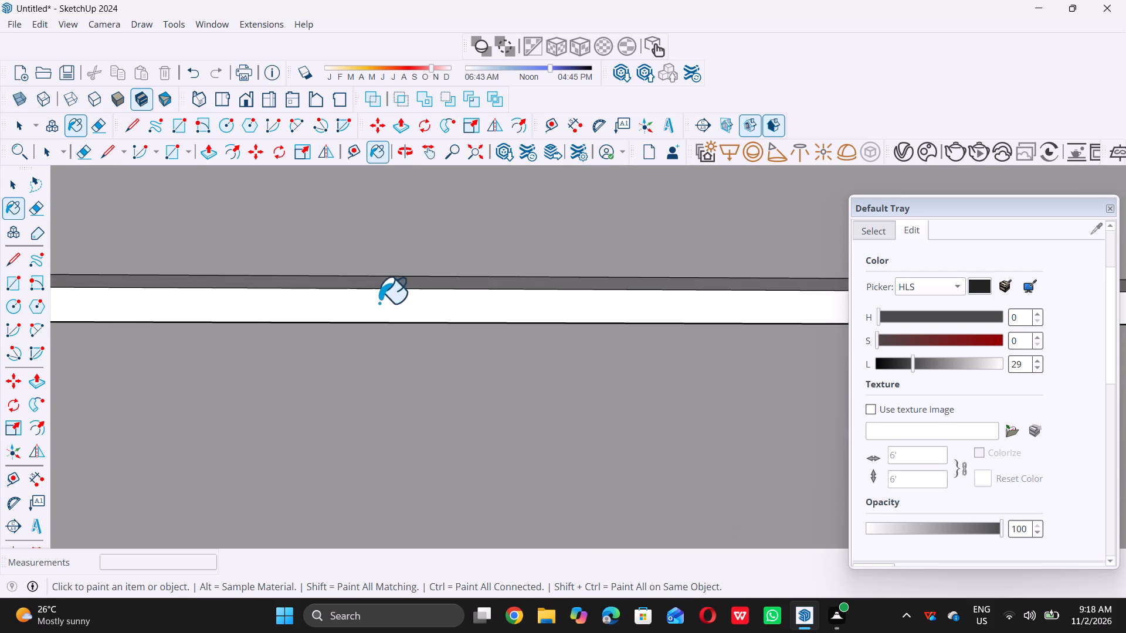
click(379, 301)
scroll(342, 300, down, 19)
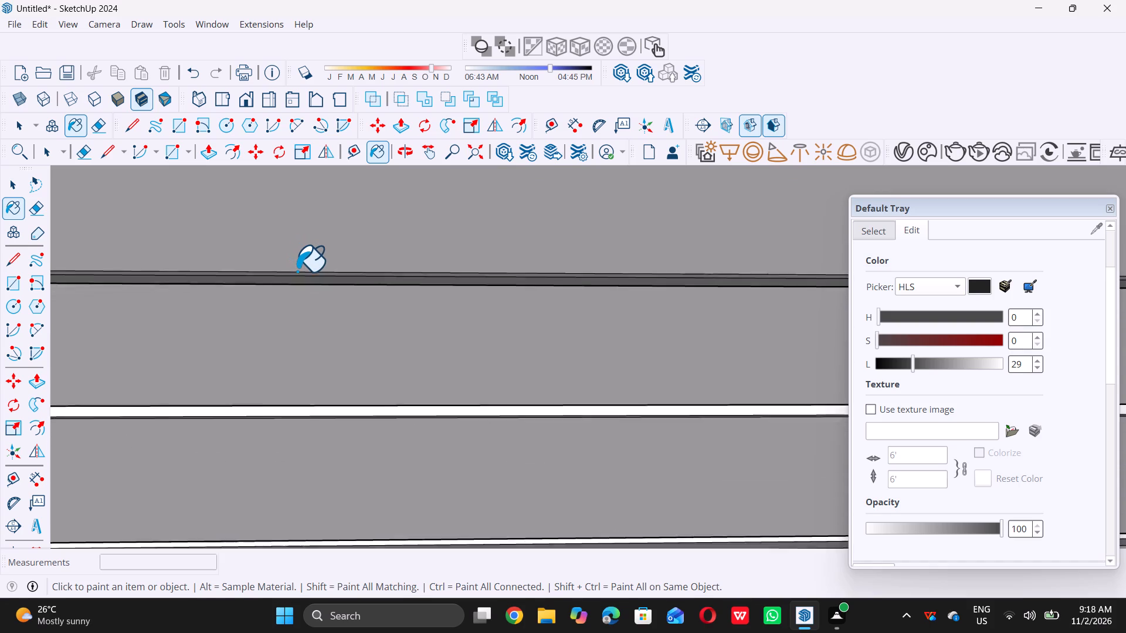
scroll(387, 367, up, 9)
click(406, 367)
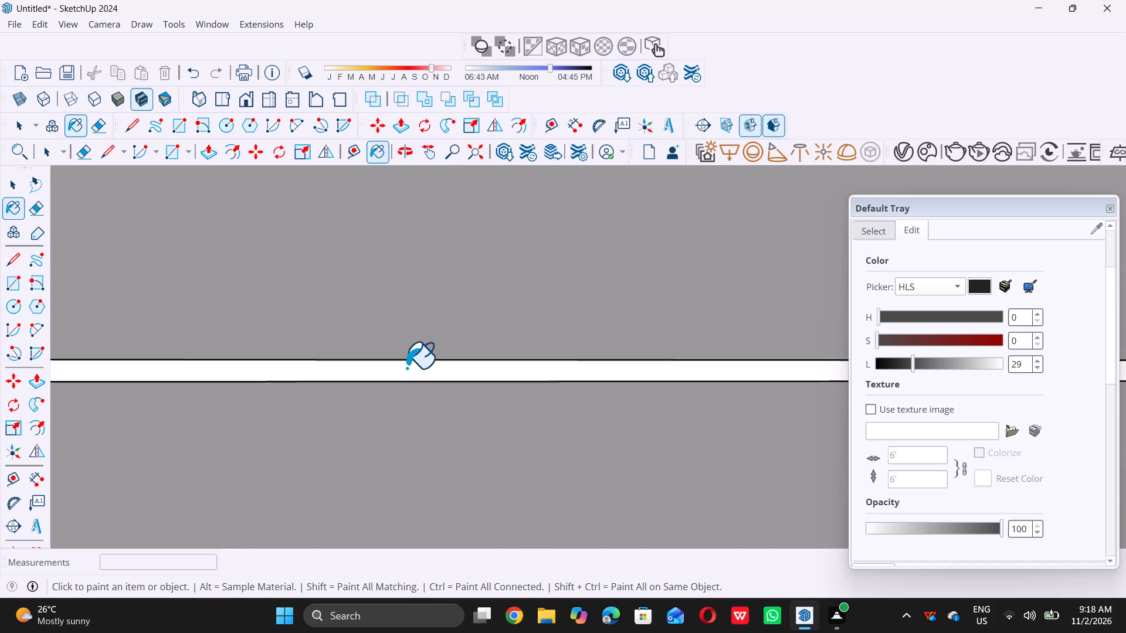
Paint the white recessed strips below the sixth and seventh slats of the left shutter with the same dark grey.
scroll(372, 342, down, 19)
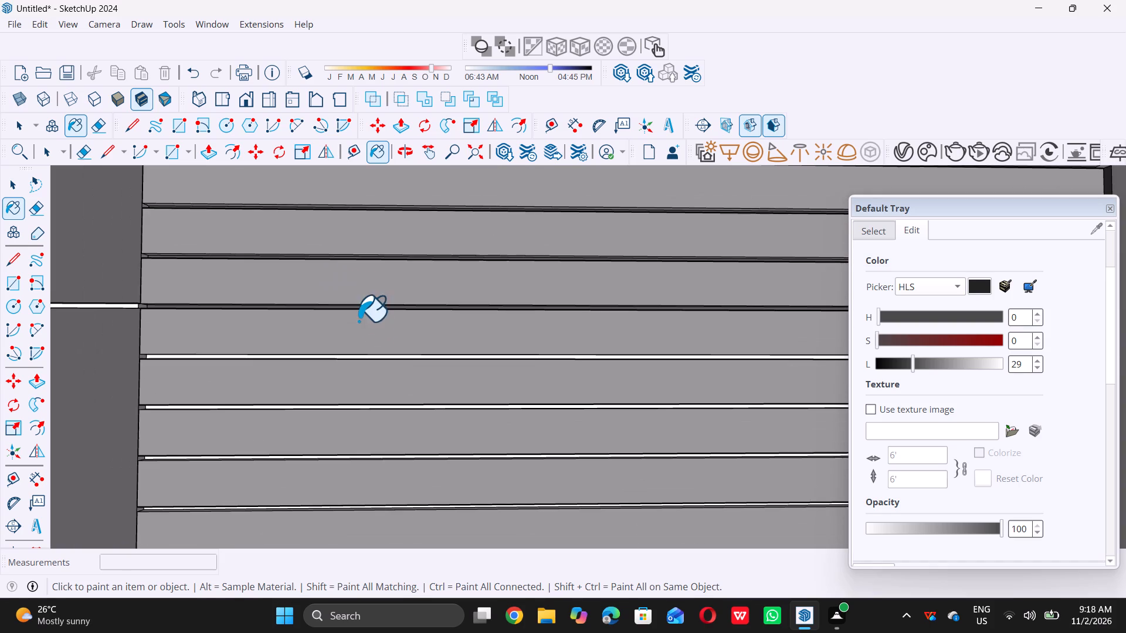
scroll(390, 367, up, 13)
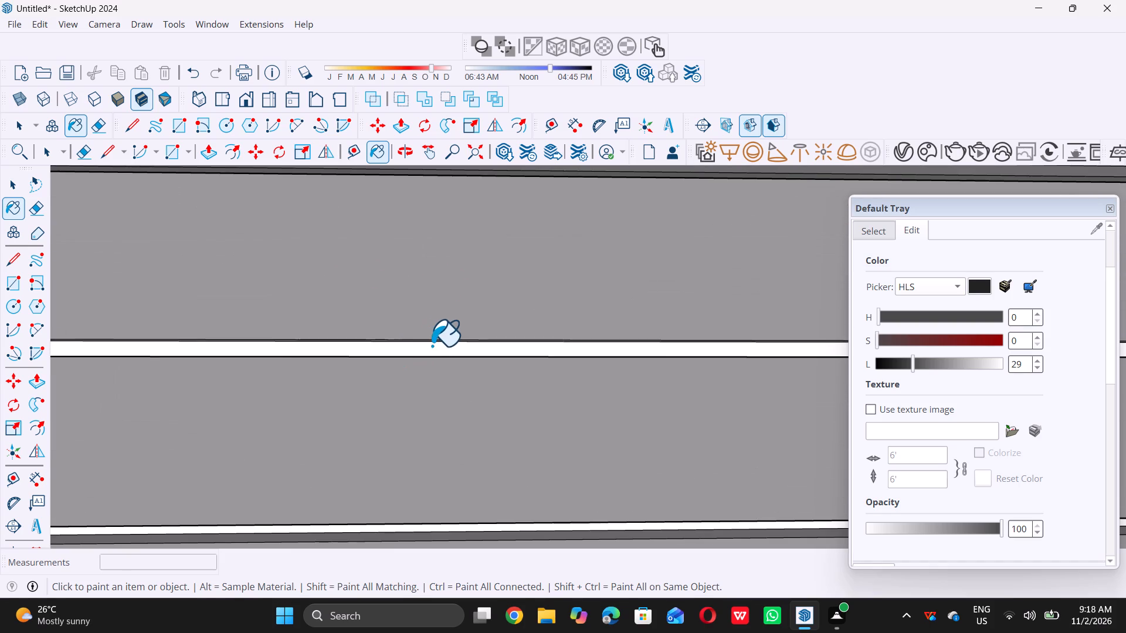
scroll(419, 345, up, 8)
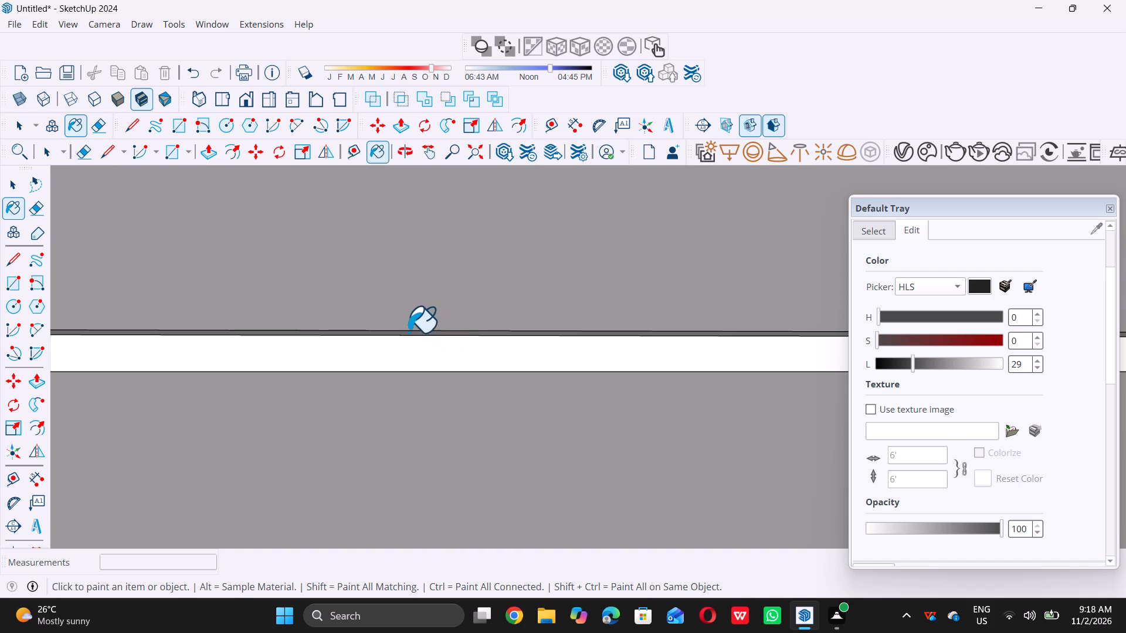
scroll(434, 348, up, 4)
double_click(445, 353)
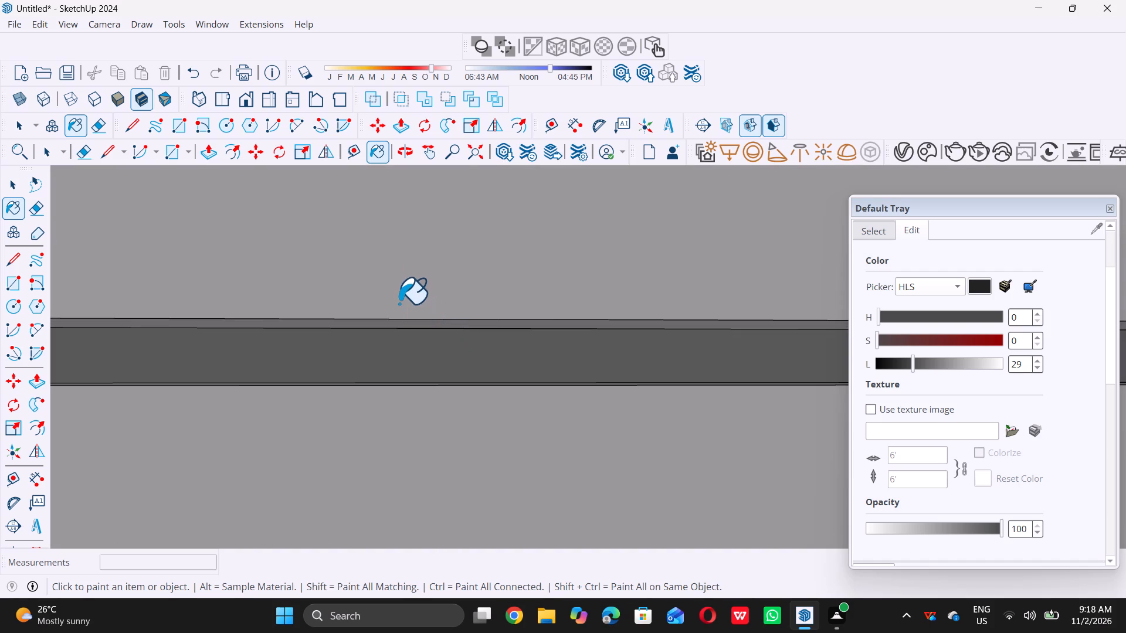
scroll(396, 297, down, 20)
scroll(396, 297, down, 7)
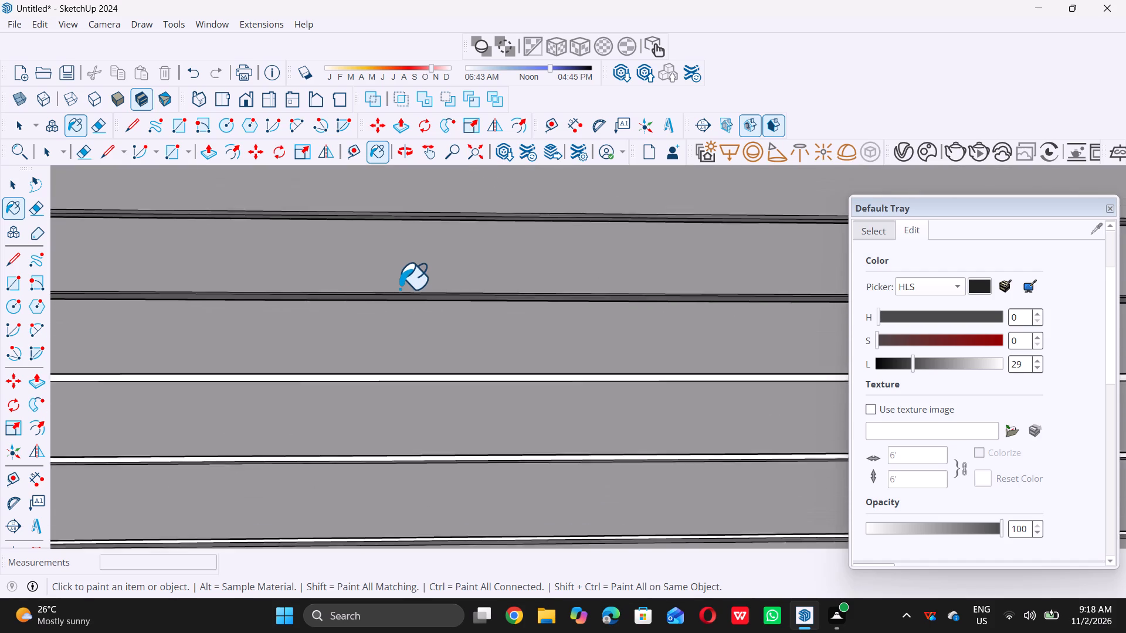
scroll(399, 288, down, 7)
scroll(413, 332, up, 16)
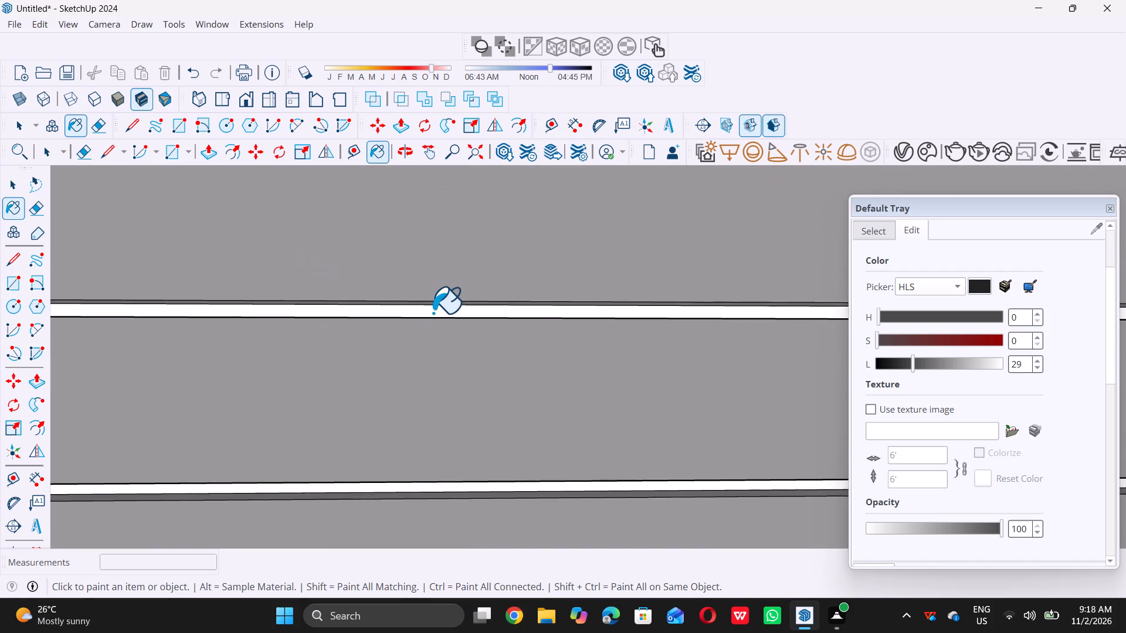
scroll(433, 312, up, 14)
click(449, 298)
Paint the white recessed strip below the left shutter's eighth slat with the lightness 29 dark grey.
scroll(401, 301, down, 4)
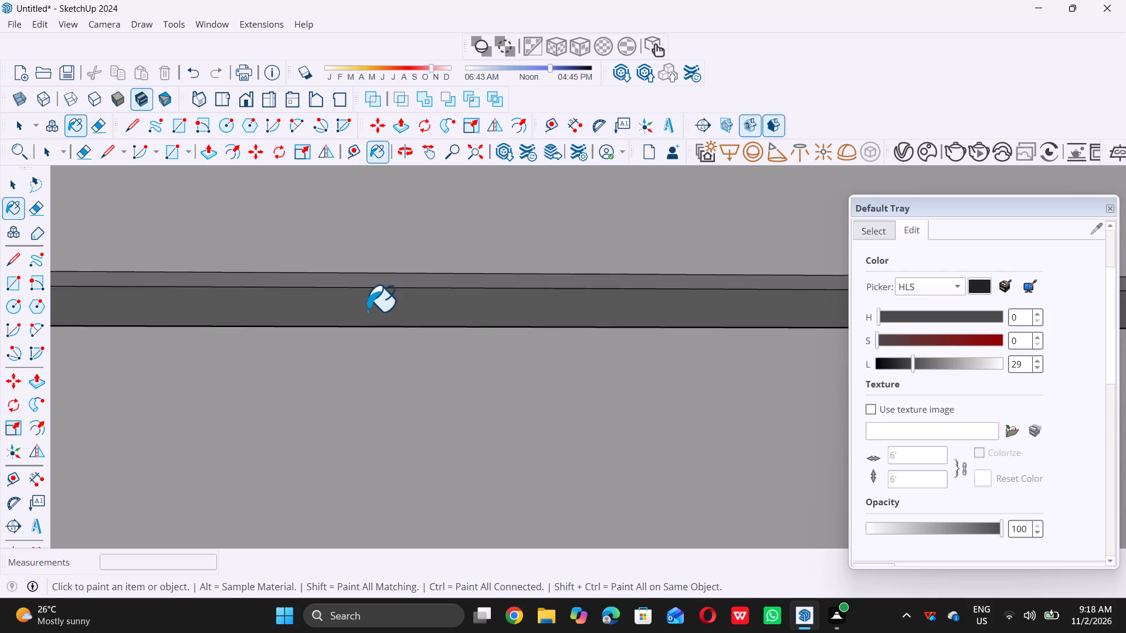
scroll(367, 311, down, 17)
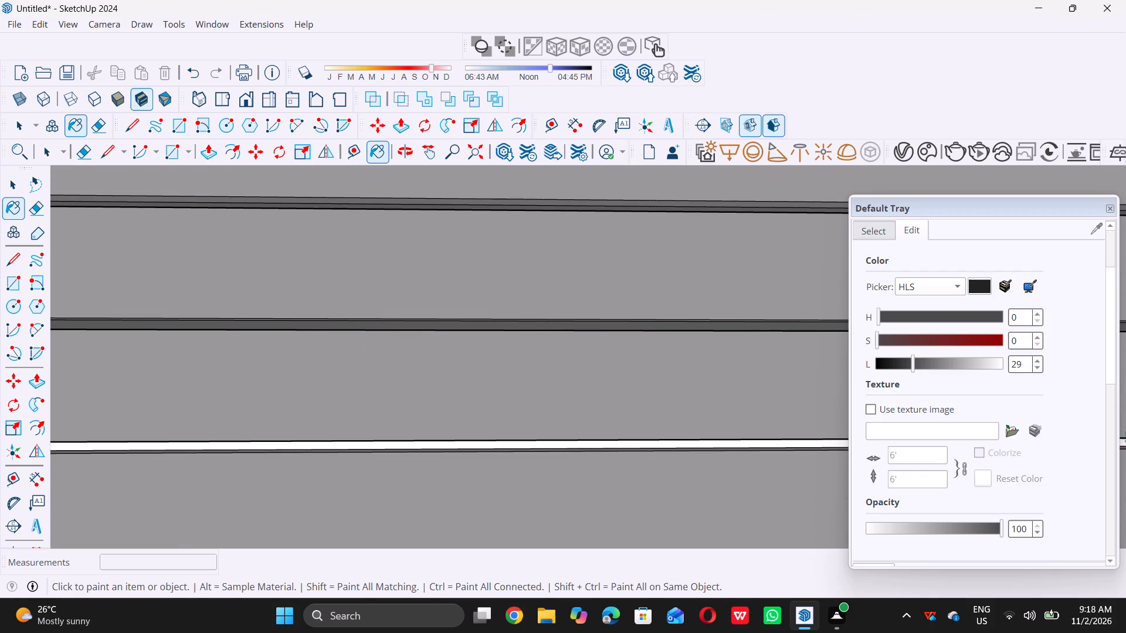
scroll(433, 452, up, 10)
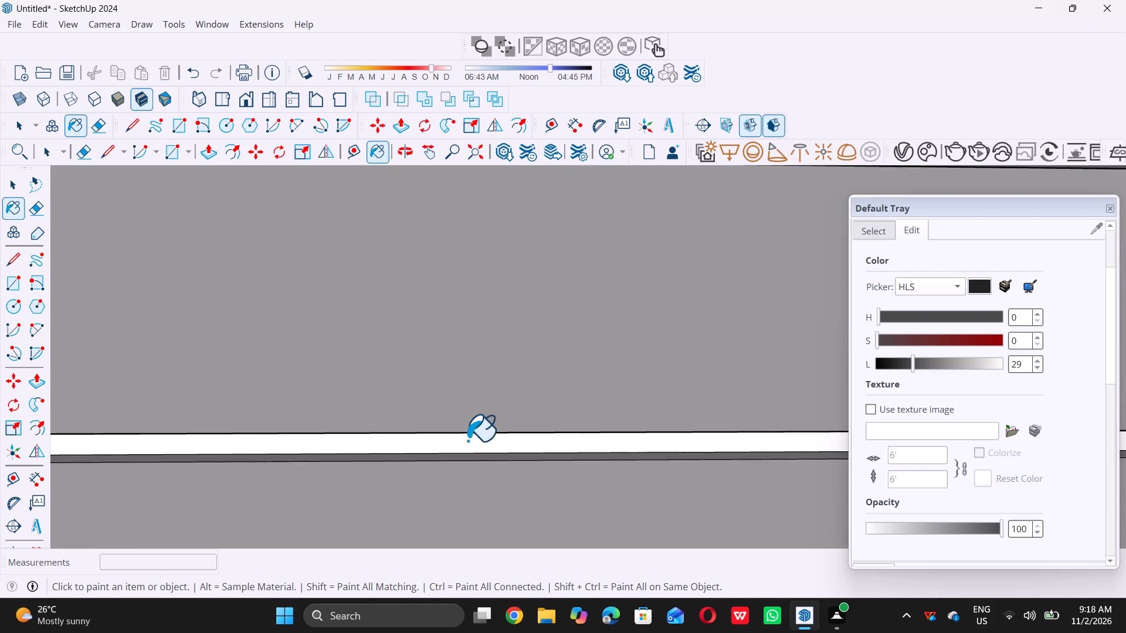
scroll(467, 440, up, 2)
double_click(468, 441)
Paint the white recessed strip below the left shutter's ninth slat with the lightness 29 dark grey.
scroll(464, 443, down, 13)
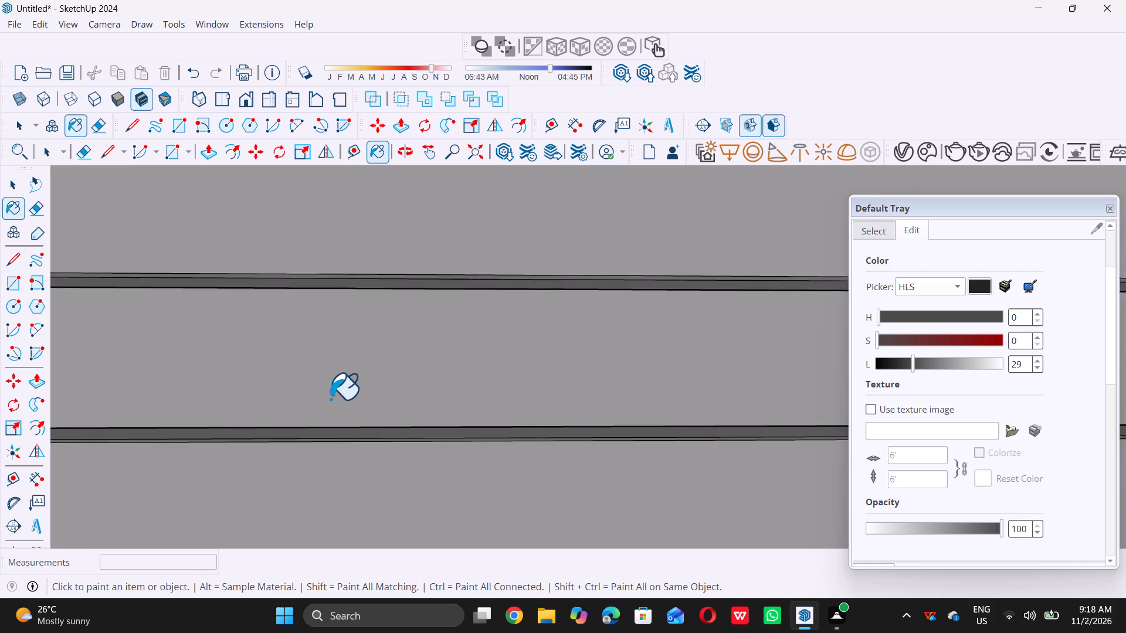
scroll(330, 399, down, 20)
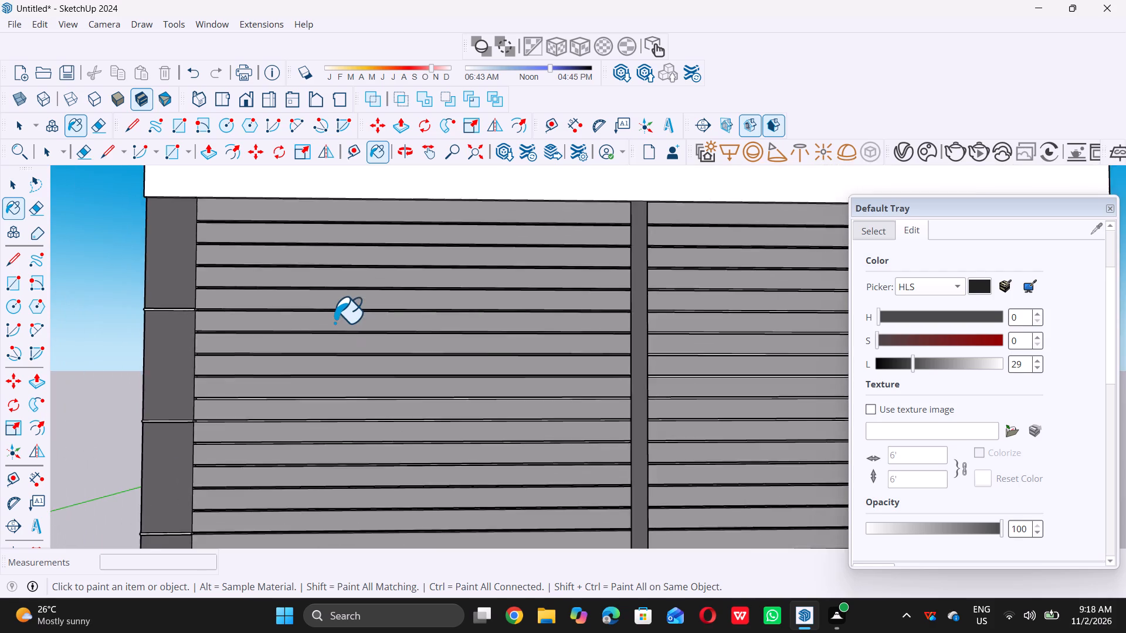
scroll(334, 322, down, 6)
scroll(297, 499, up, 6)
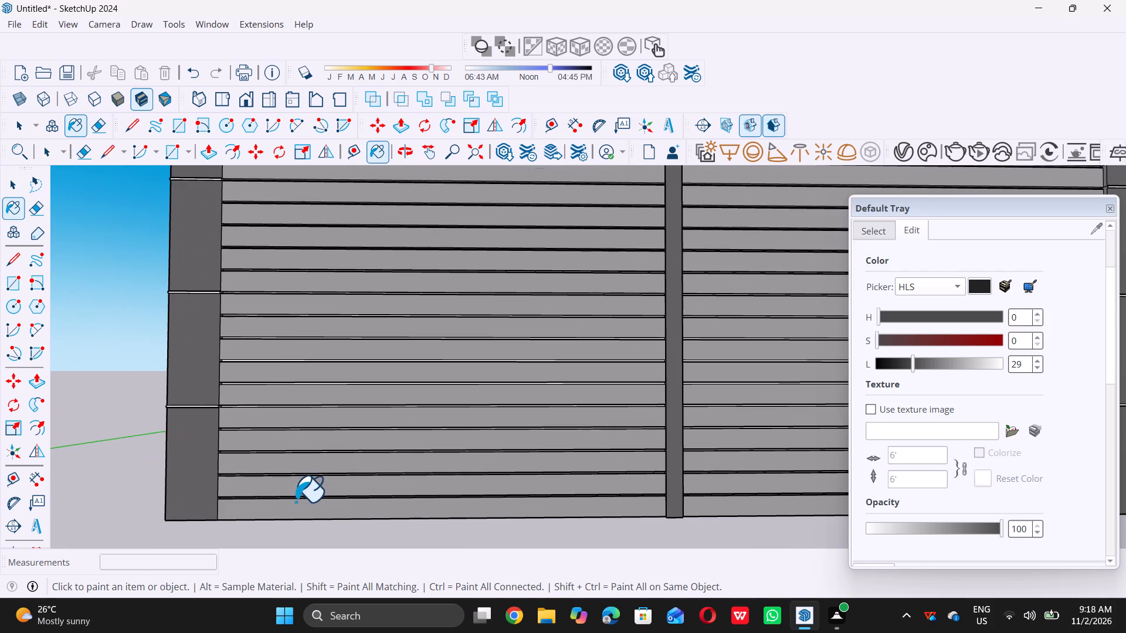
scroll(266, 329, up, 5)
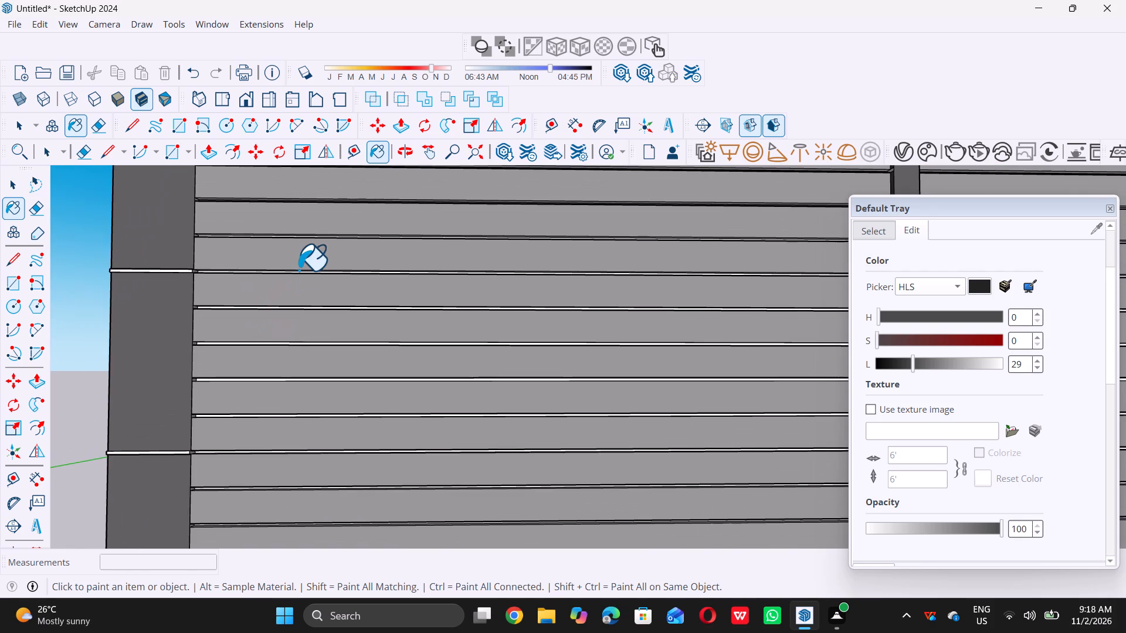
scroll(315, 248, up, 13)
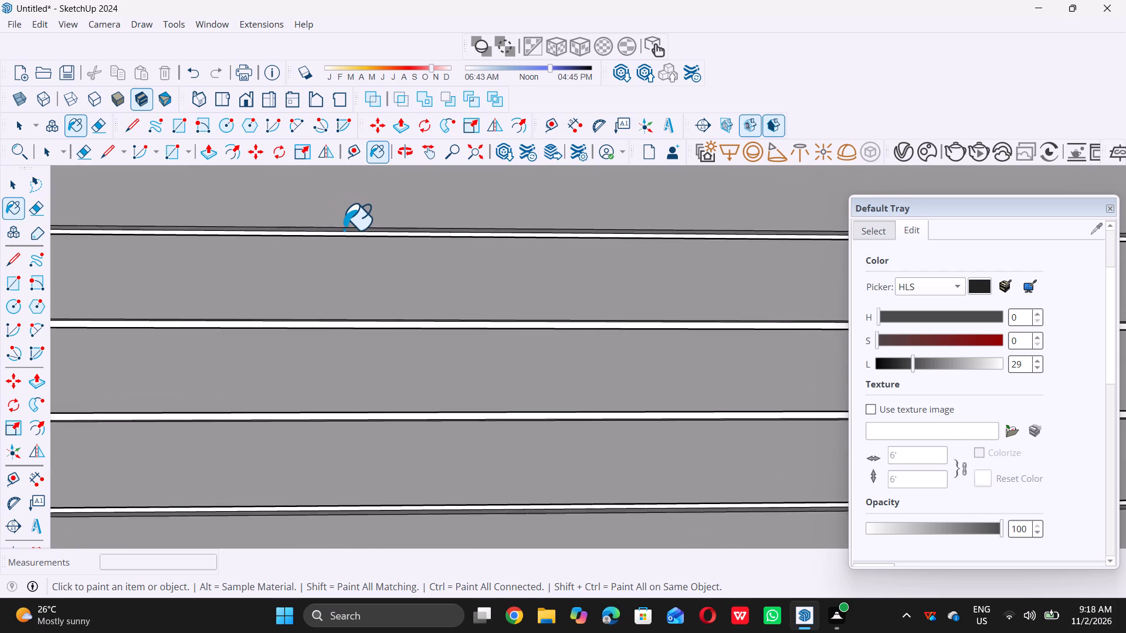
scroll(344, 229, up, 17)
click(361, 229)
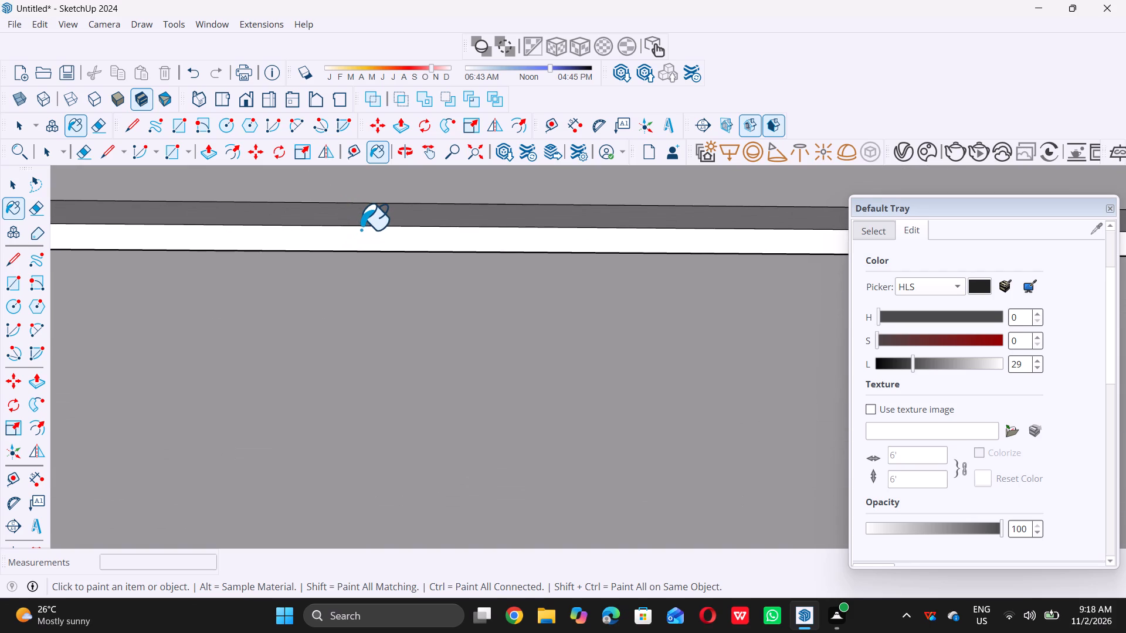
Paint the white recessed strips below the tenth and eleventh slats of the left shutter with the same dark grey.
scroll(361, 229, down, 15)
scroll(360, 324, up, 11)
click(368, 363)
scroll(372, 346, down, 12)
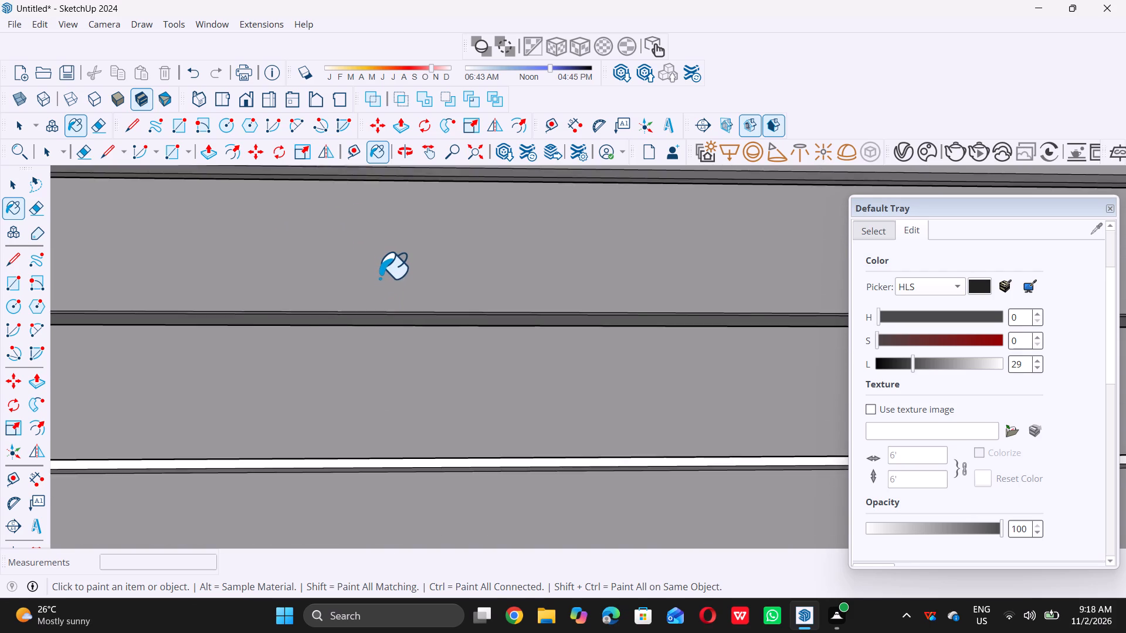
scroll(379, 278, down, 8)
scroll(350, 380, up, 14)
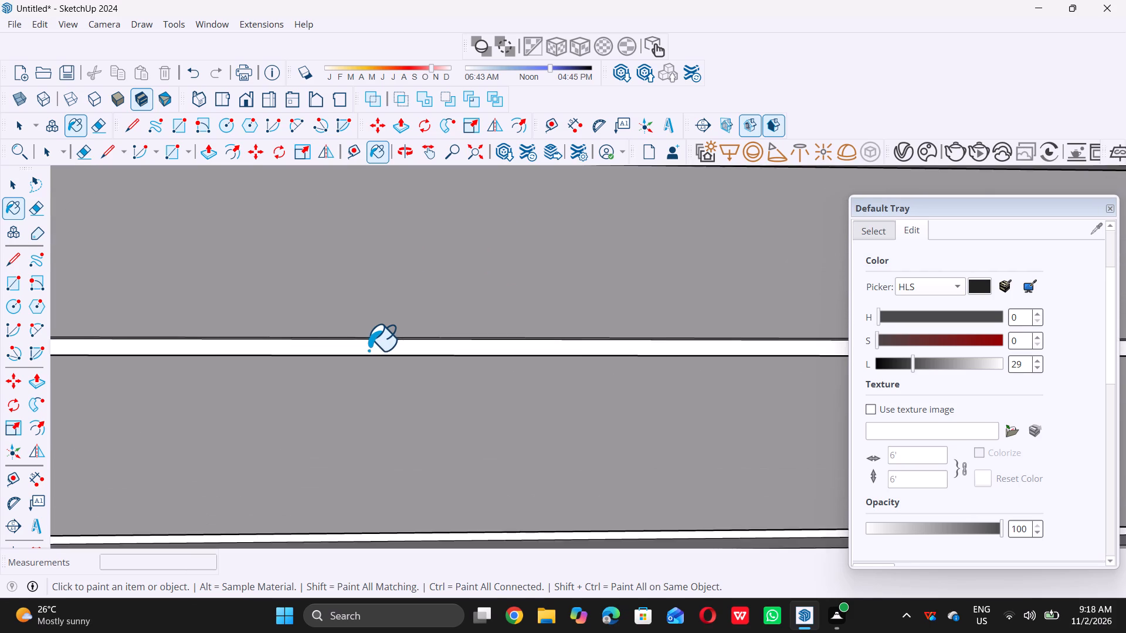
scroll(368, 350, up, 2)
double_click(380, 341)
Paint the white recessed strips below the twelfth and thirteenth slats of the left shutter with the lightness 29 dark grey.
scroll(380, 341, down, 16)
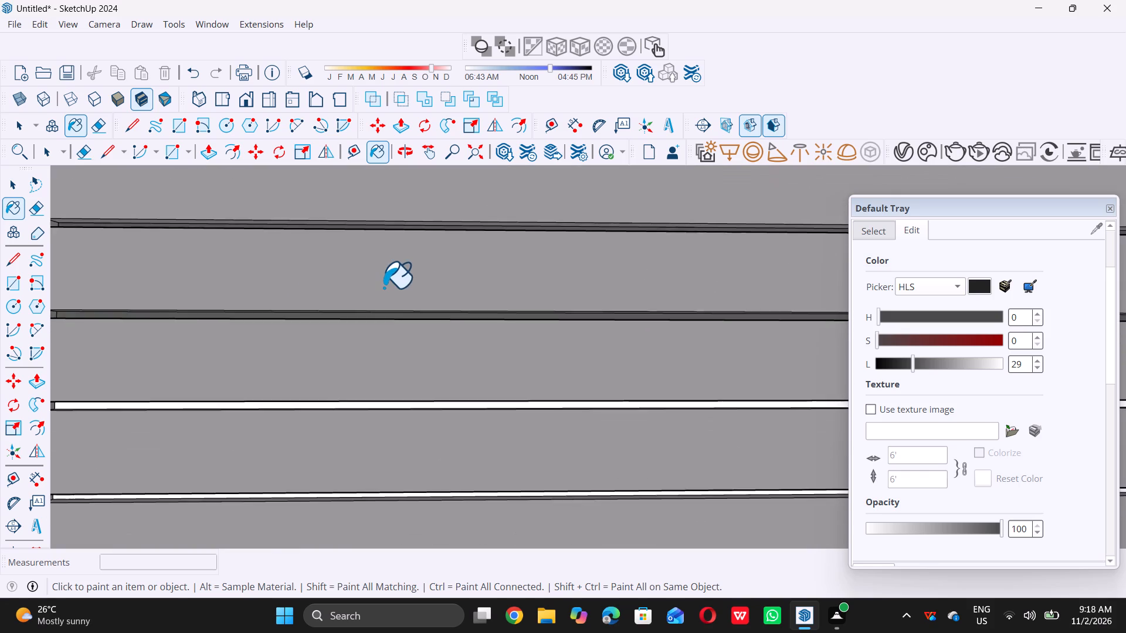
scroll(384, 287, down, 6)
scroll(386, 352, up, 9)
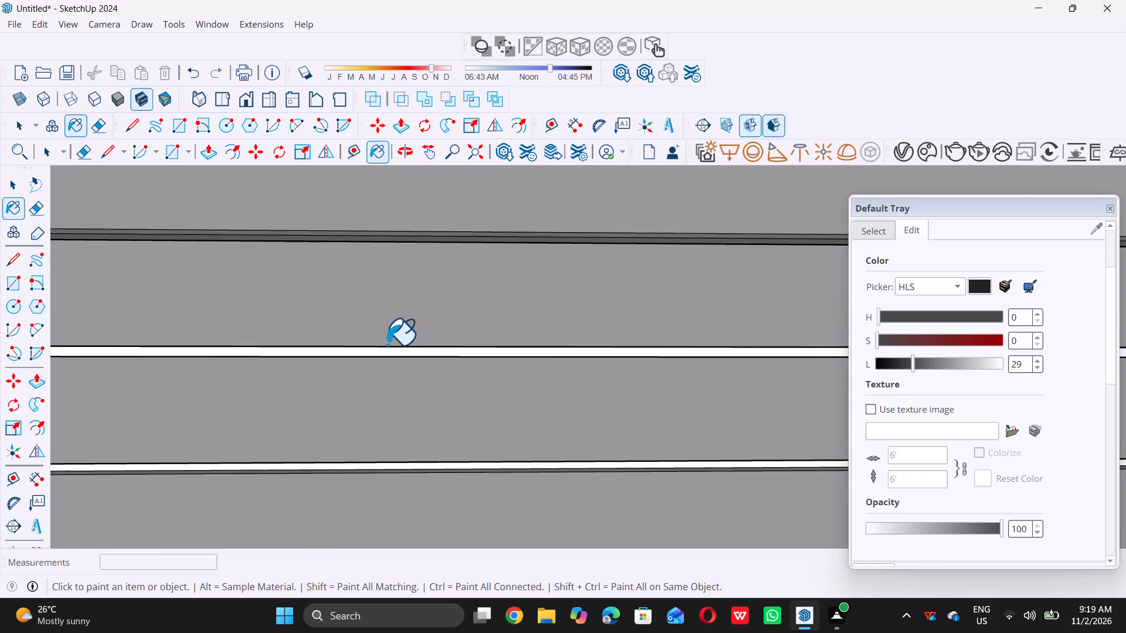
scroll(387, 344, up, 14)
triple_click(392, 354)
scroll(392, 340, down, 3)
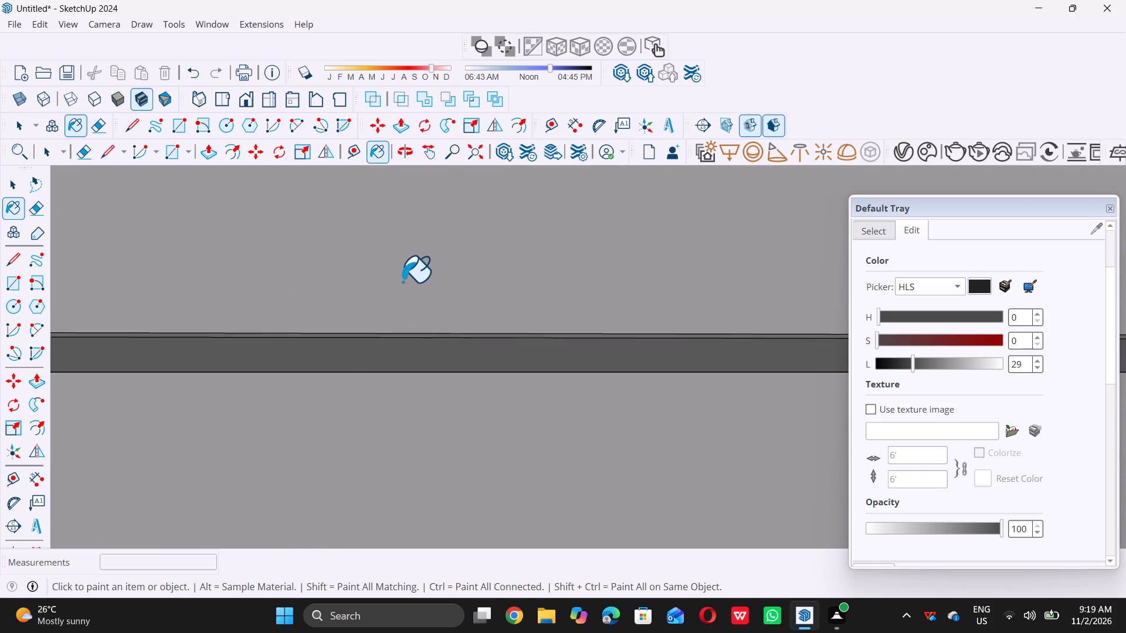
scroll(402, 281, down, 20)
scroll(402, 281, down, 4)
scroll(418, 341, up, 2)
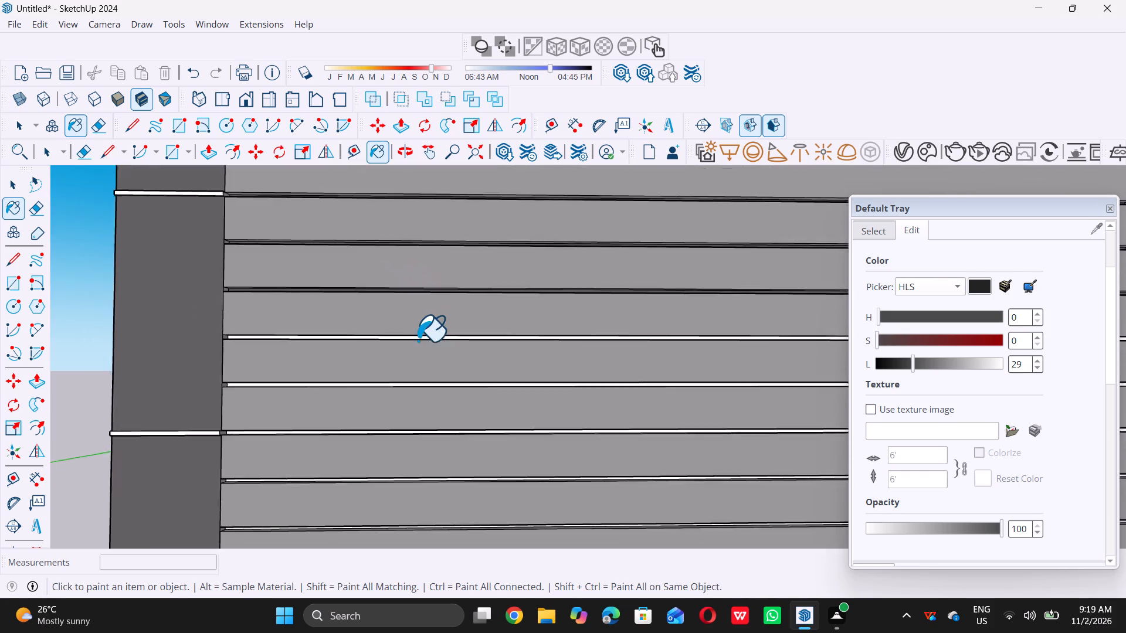
scroll(418, 341, up, 18)
click(449, 304)
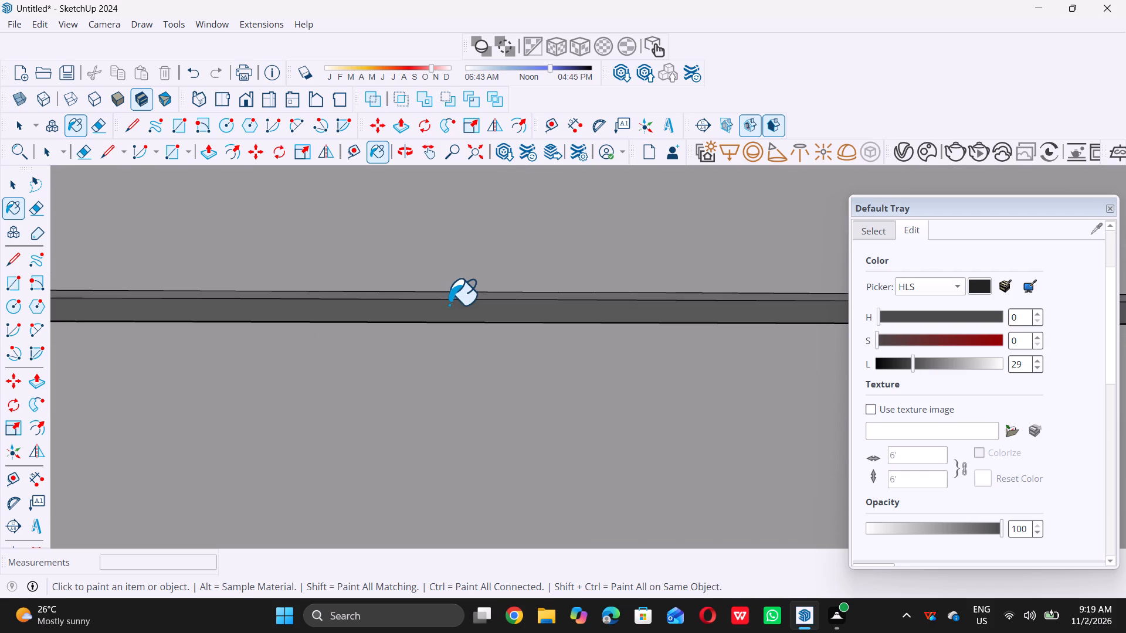
Paint the white recessed strips below the fourteenth and fifteenth slats of the left shutter with the same dark grey.
scroll(447, 307, down, 20)
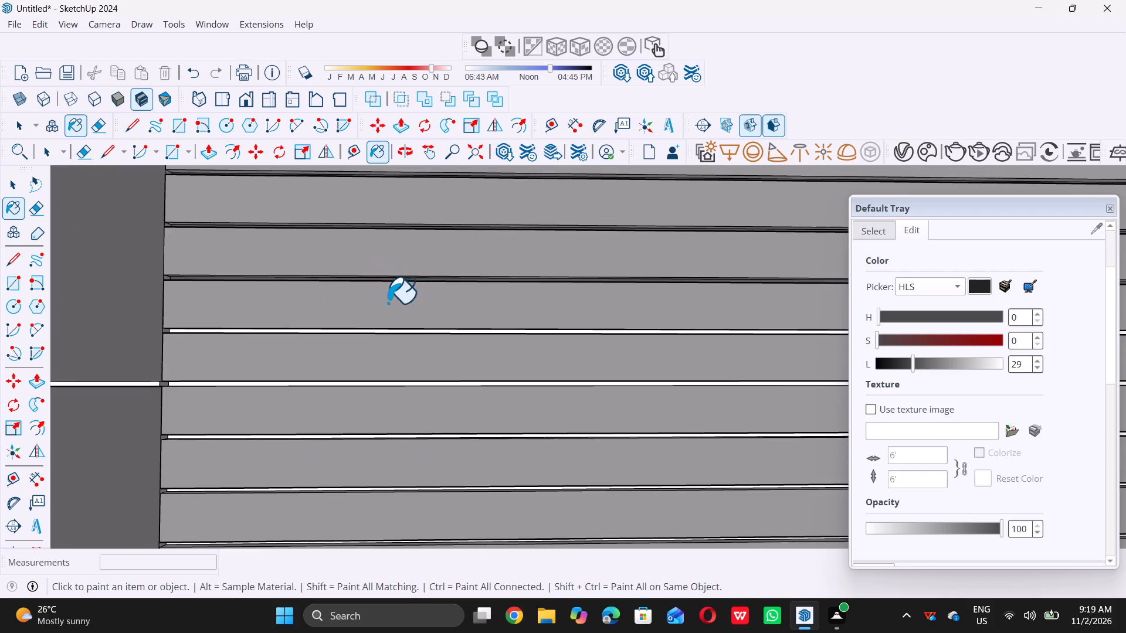
scroll(399, 350, up, 14)
triple_click(420, 301)
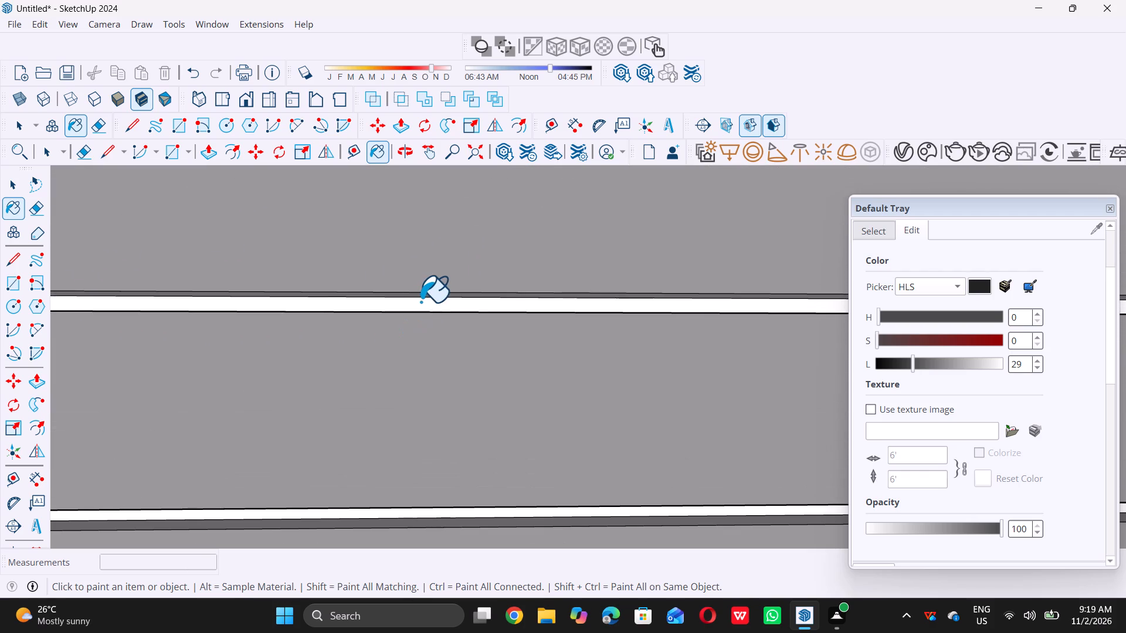
scroll(420, 303, down, 16)
scroll(415, 338, up, 2)
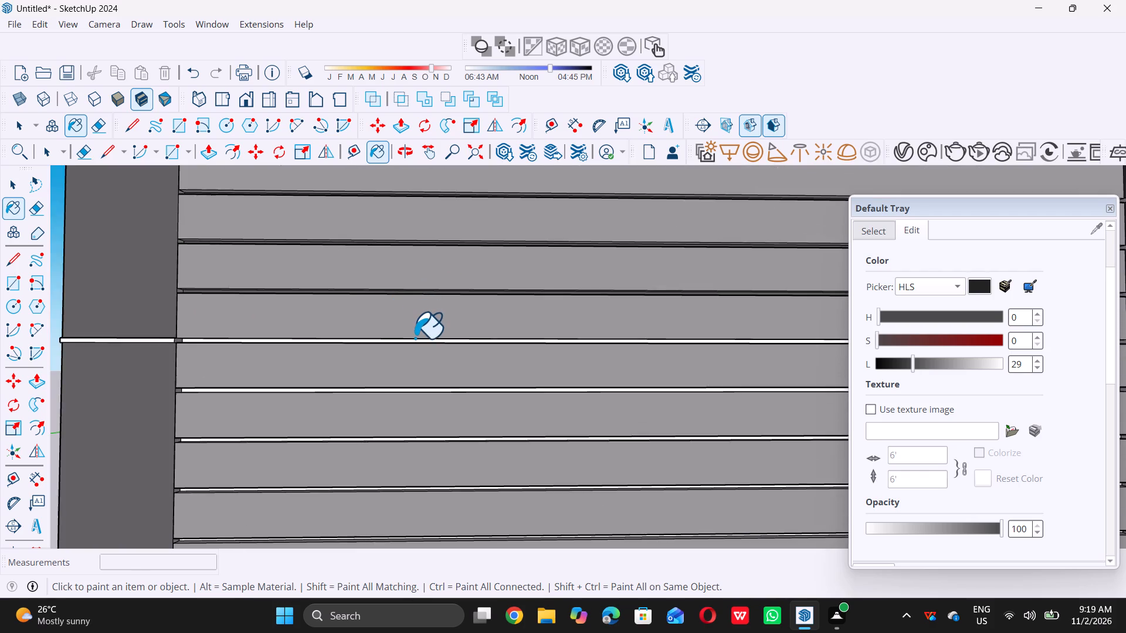
scroll(415, 338, up, 17)
double_click(424, 334)
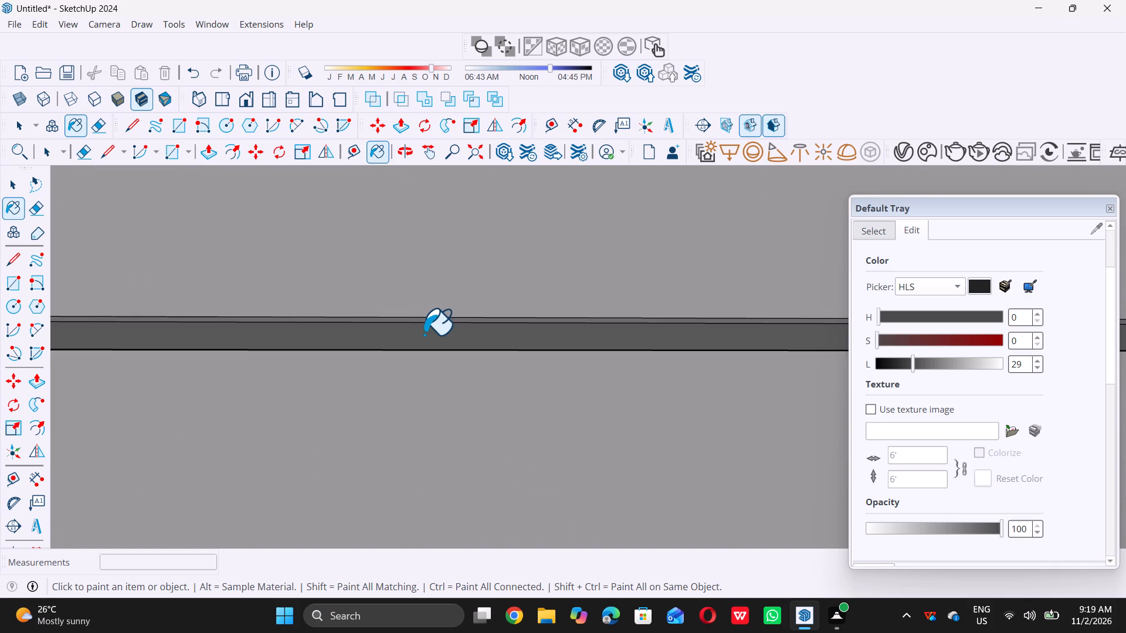
Paint the white recessed strip below the left shutter's sixteenth slat with the lightness 29 dark grey.
scroll(424, 333, down, 20)
scroll(424, 333, down, 2)
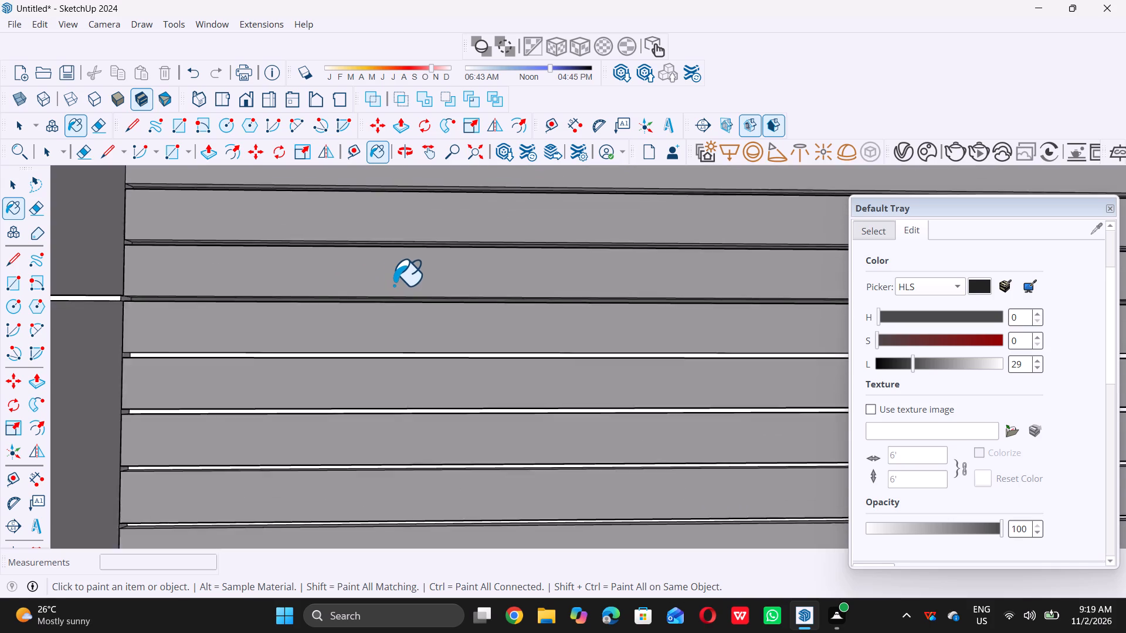
scroll(394, 285, down, 2)
scroll(417, 335, up, 17)
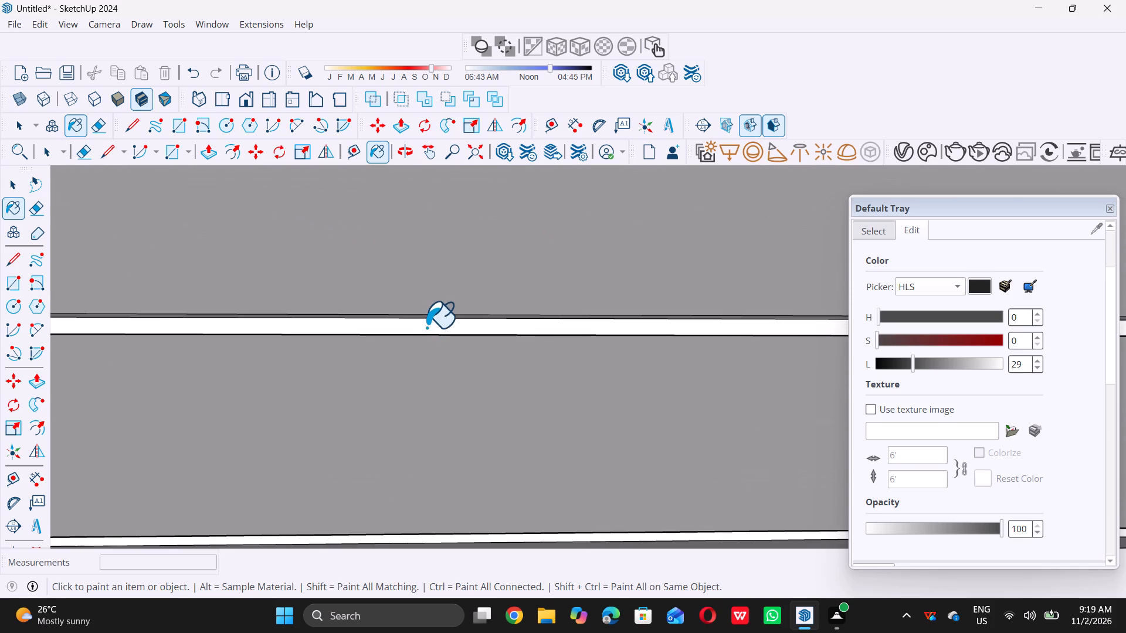
scroll(420, 319, down, 2)
scroll(426, 331, up, 9)
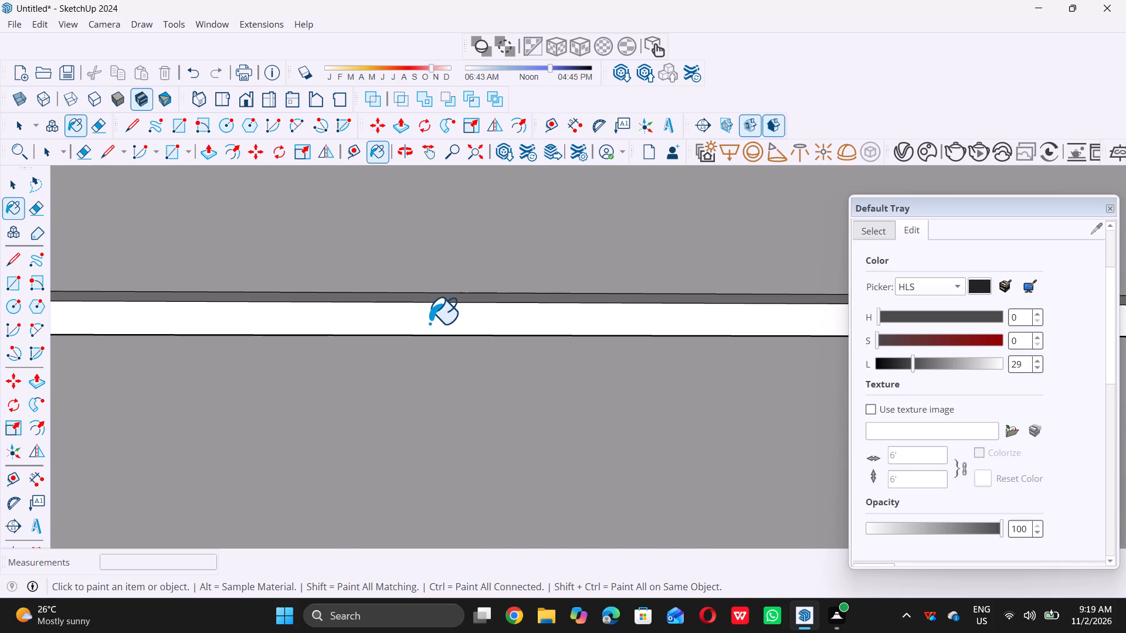
scroll(430, 319, up, 5)
click(435, 312)
Paint the white recessed strip below the left shutter's seventeenth slat with the lightness 29 dark grey.
scroll(435, 311, down, 4)
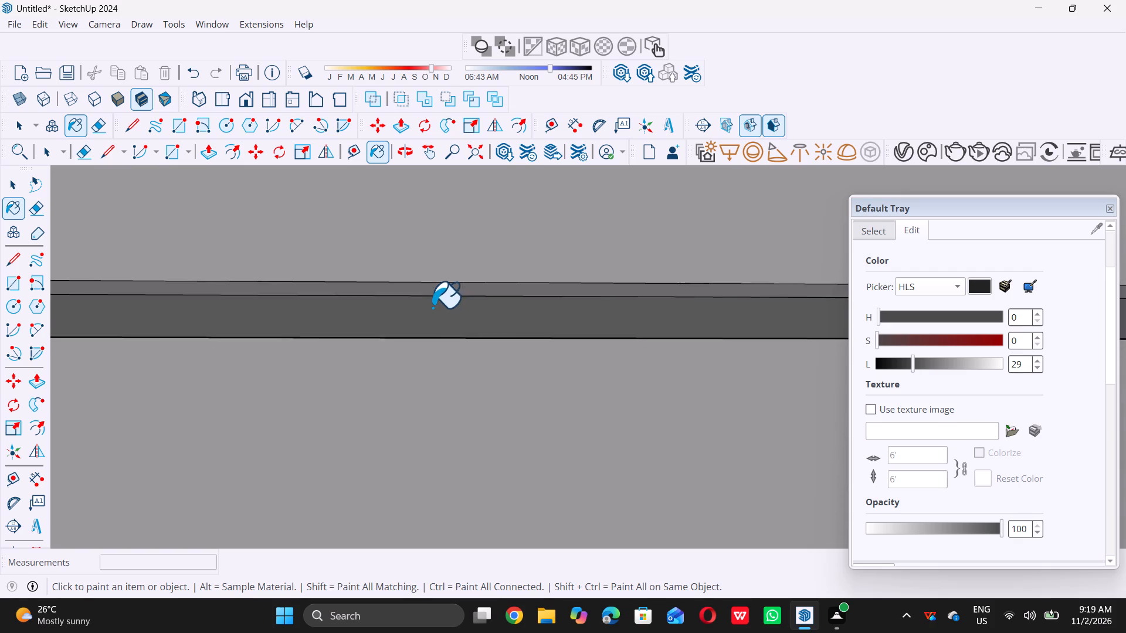
scroll(432, 307, down, 20)
scroll(432, 307, down, 5)
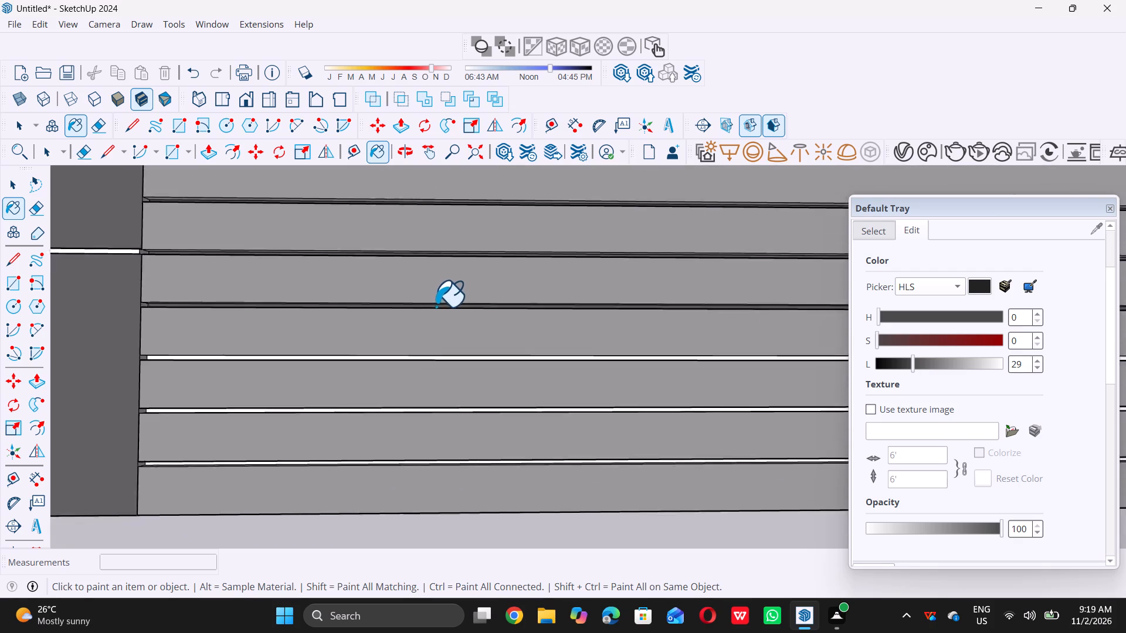
scroll(436, 306, down, 2)
scroll(420, 405, up, 10)
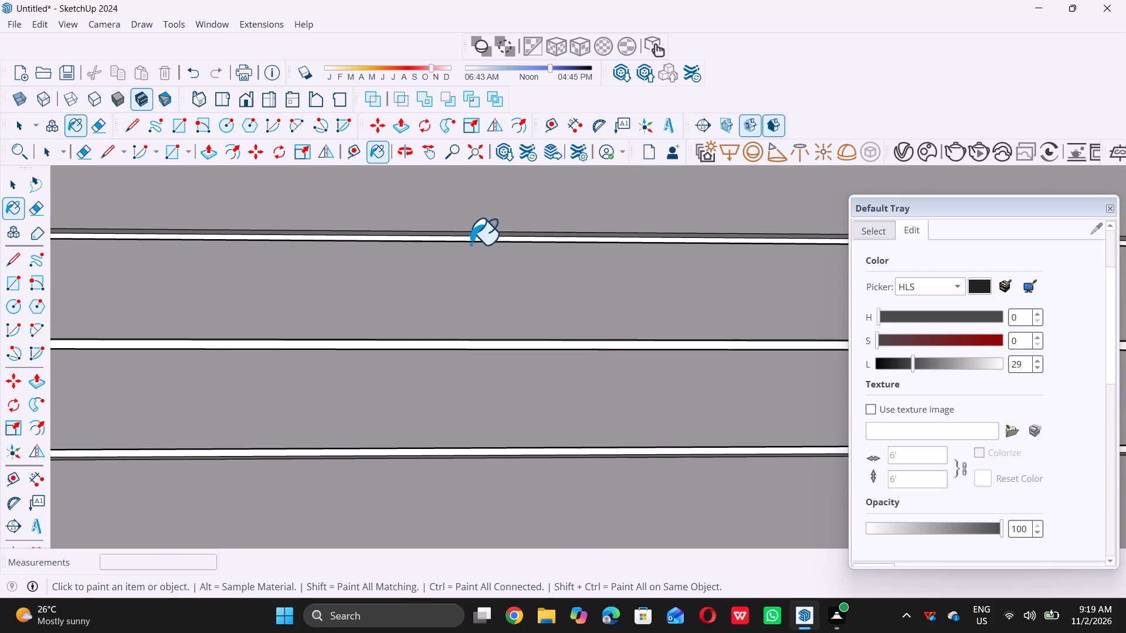
scroll(470, 239, up, 8)
double_click(471, 235)
scroll(474, 238, up, 5)
double_click(477, 240)
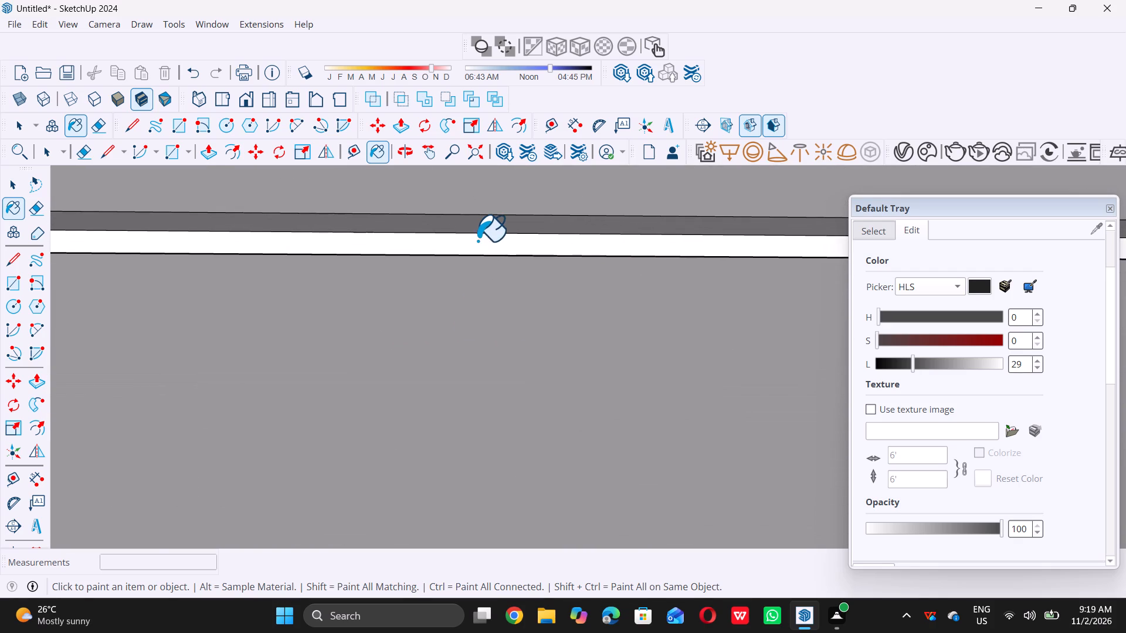
Paint the white recessed strips below the eighteenth and nineteenth slats of the left shutter with the same dark grey.
scroll(477, 240, down, 16)
scroll(487, 322, up, 5)
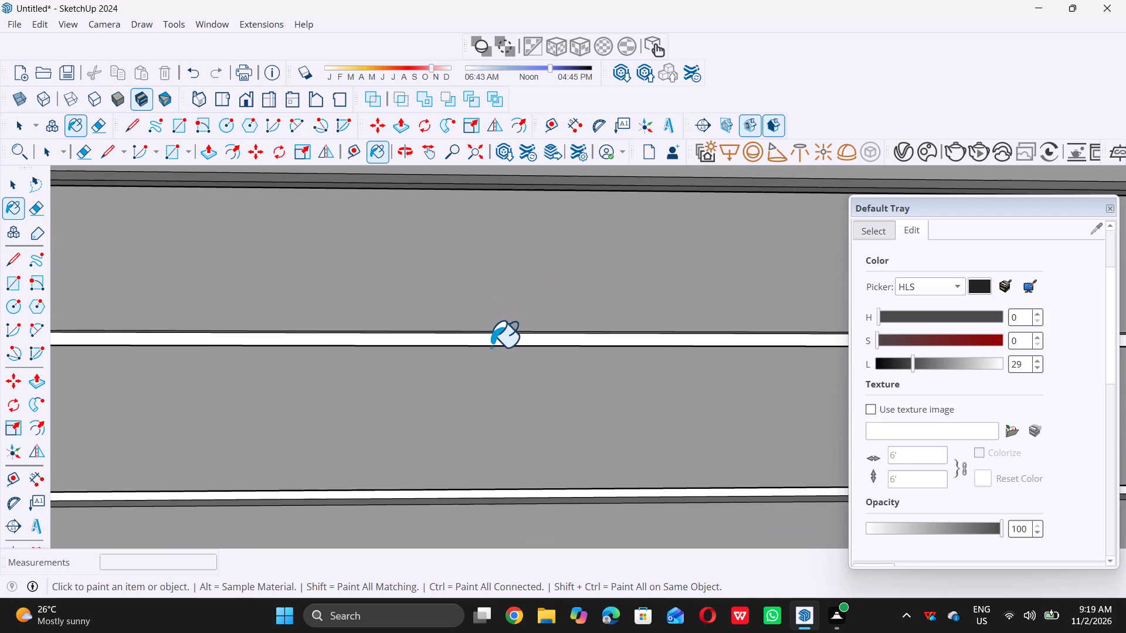
scroll(491, 346, up, 15)
double_click(489, 331)
scroll(495, 322, down, 2)
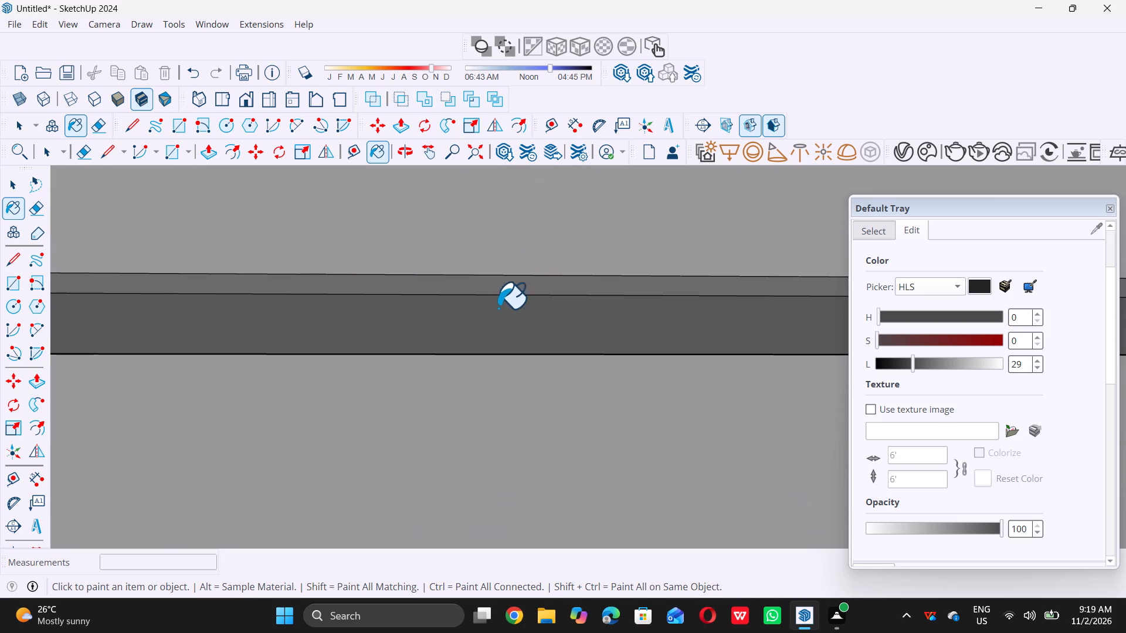
scroll(498, 308, down, 19)
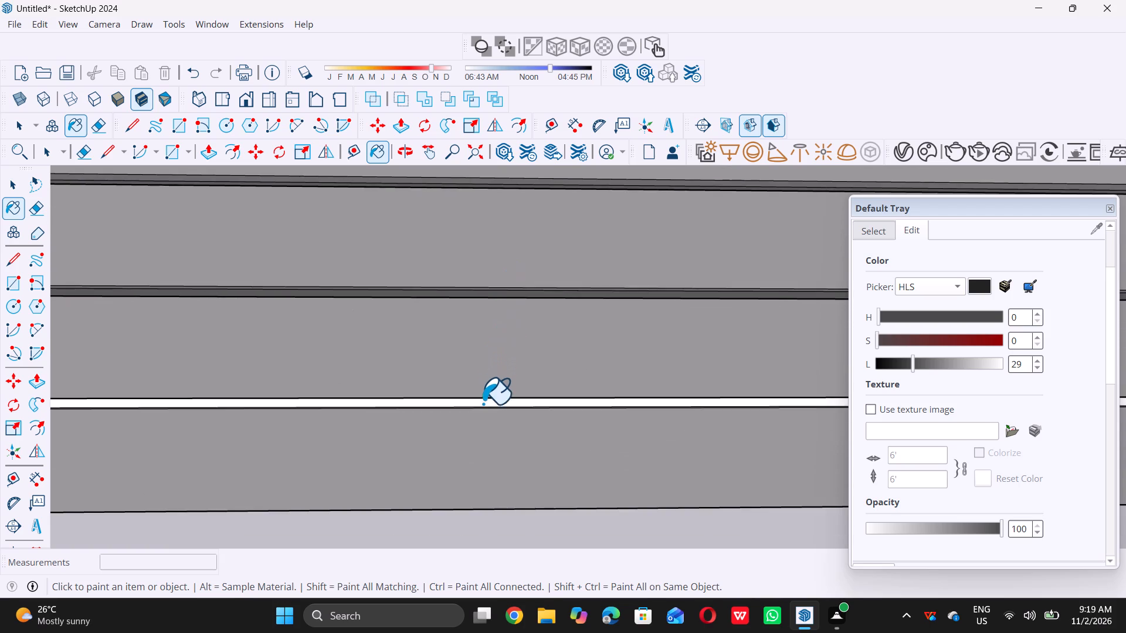
scroll(483, 406, up, 20)
scroll(493, 393, up, 5)
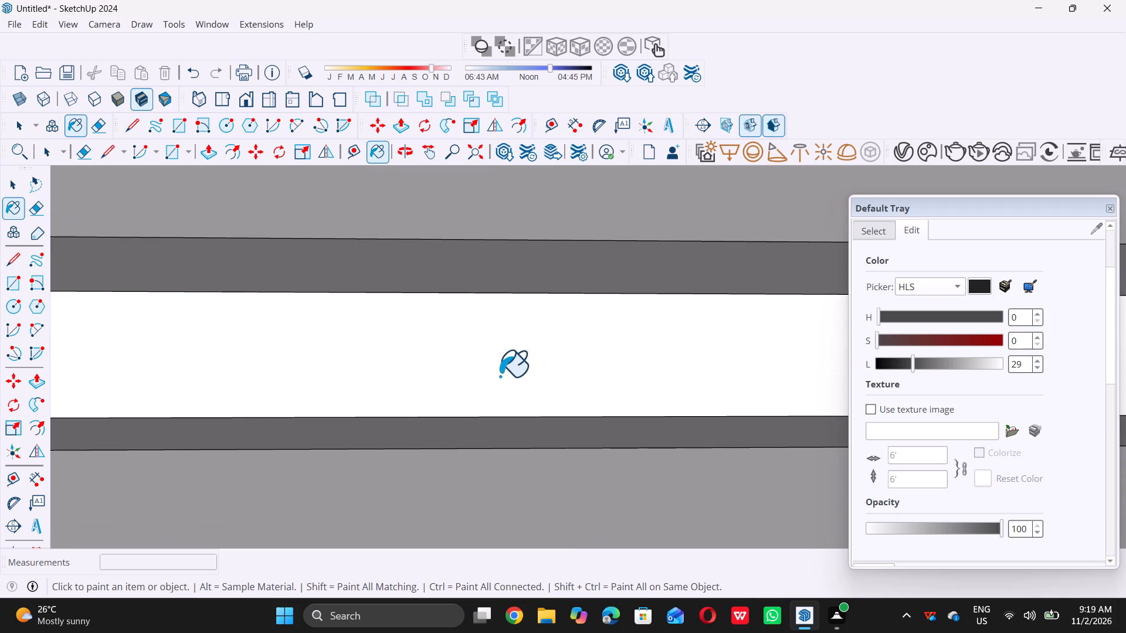
click(500, 376)
Paint the two lowest white recessed strips between the right shutter's slats with the lightness 29 dark grey.
scroll(491, 374, down, 20)
scroll(491, 374, down, 2)
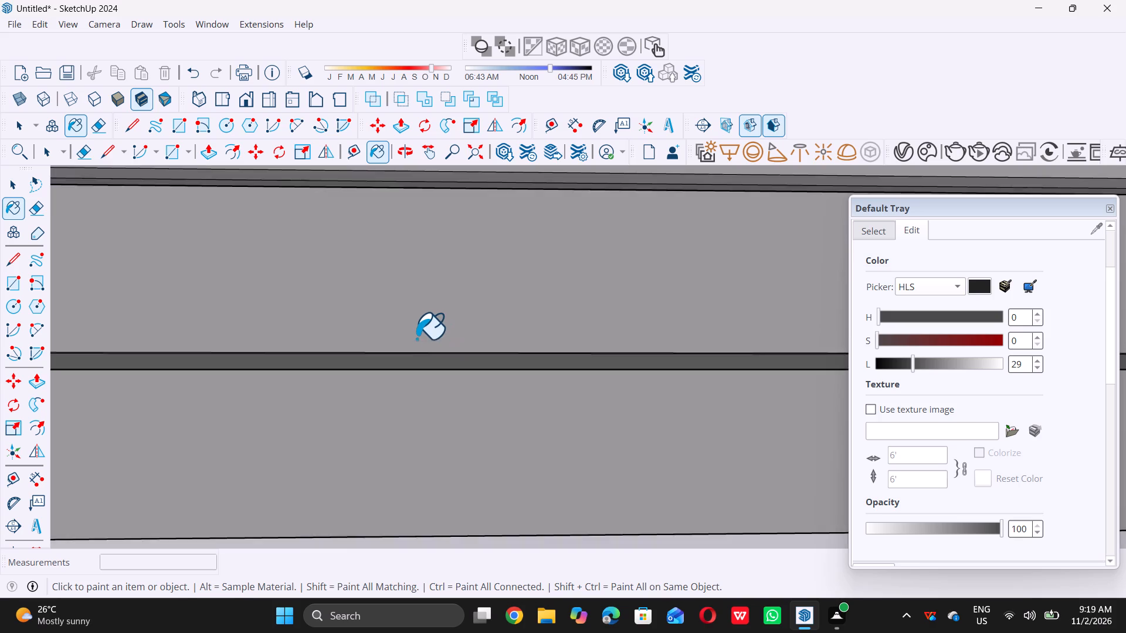
scroll(416, 338, down, 20)
scroll(416, 338, down, 4)
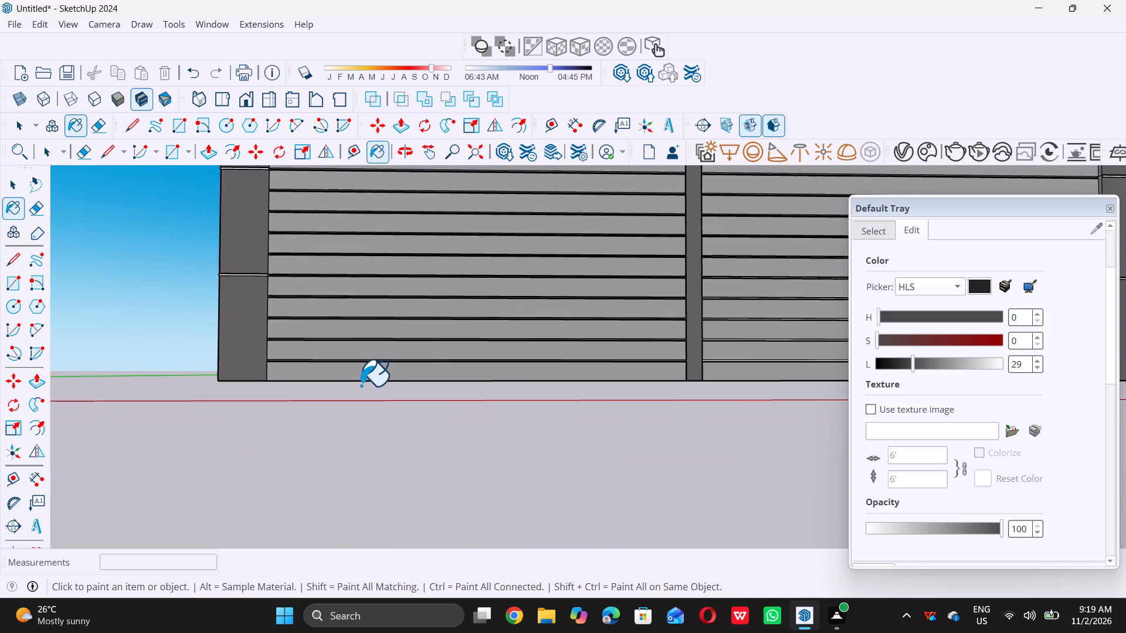
scroll(361, 385, down, 4)
scroll(508, 370, down, 4)
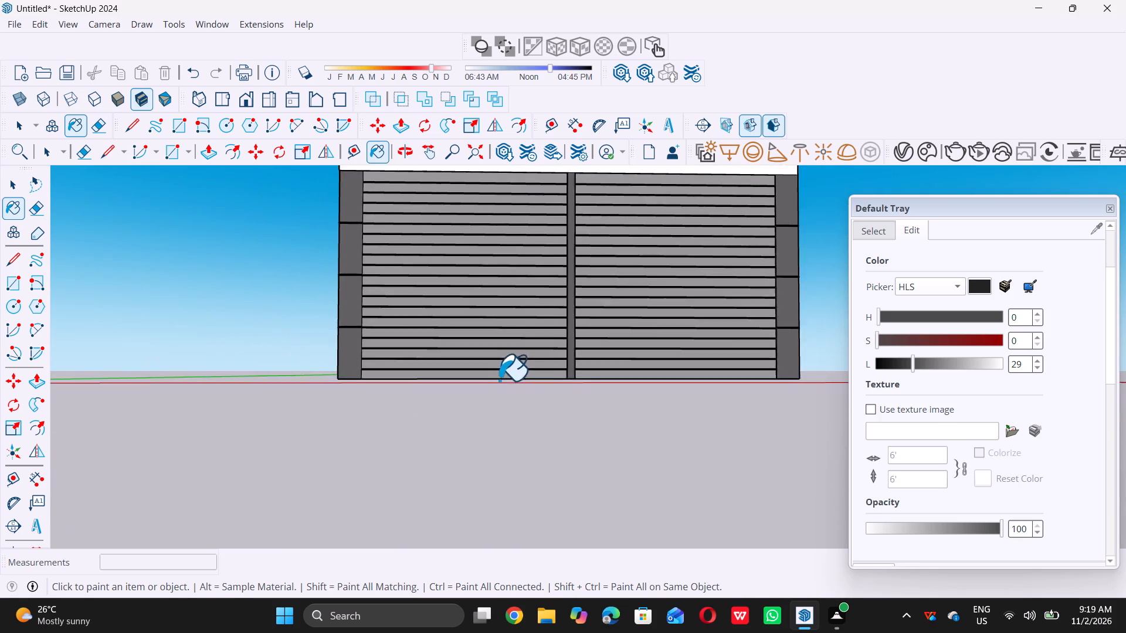
scroll(499, 380, down, 3)
scroll(609, 360, up, 9)
scroll(511, 383, up, 4)
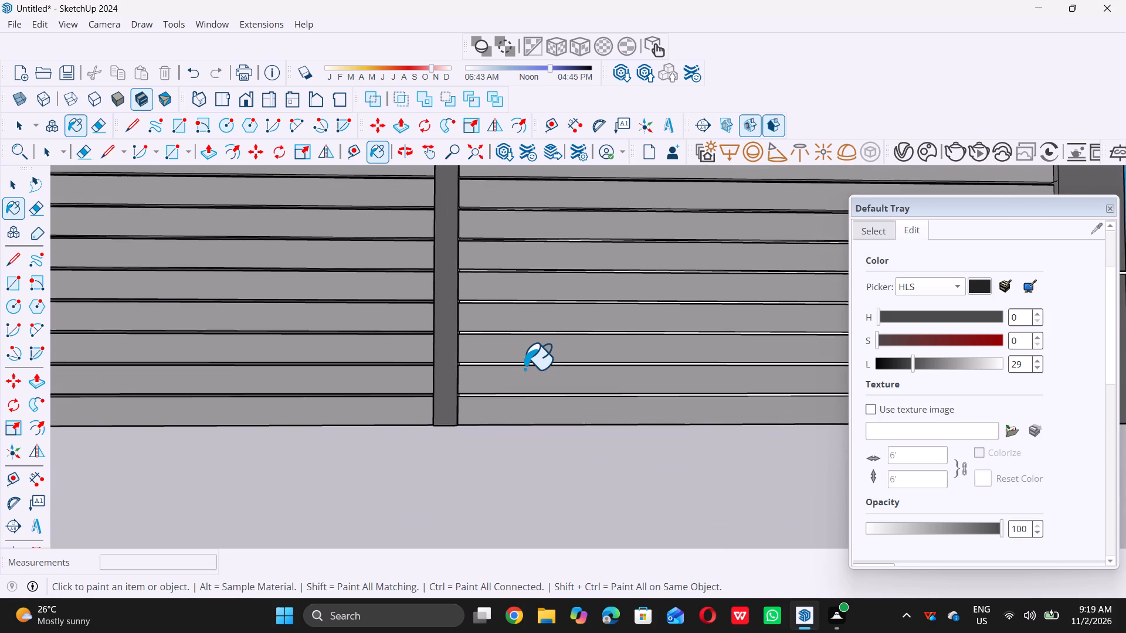
scroll(524, 369, up, 15)
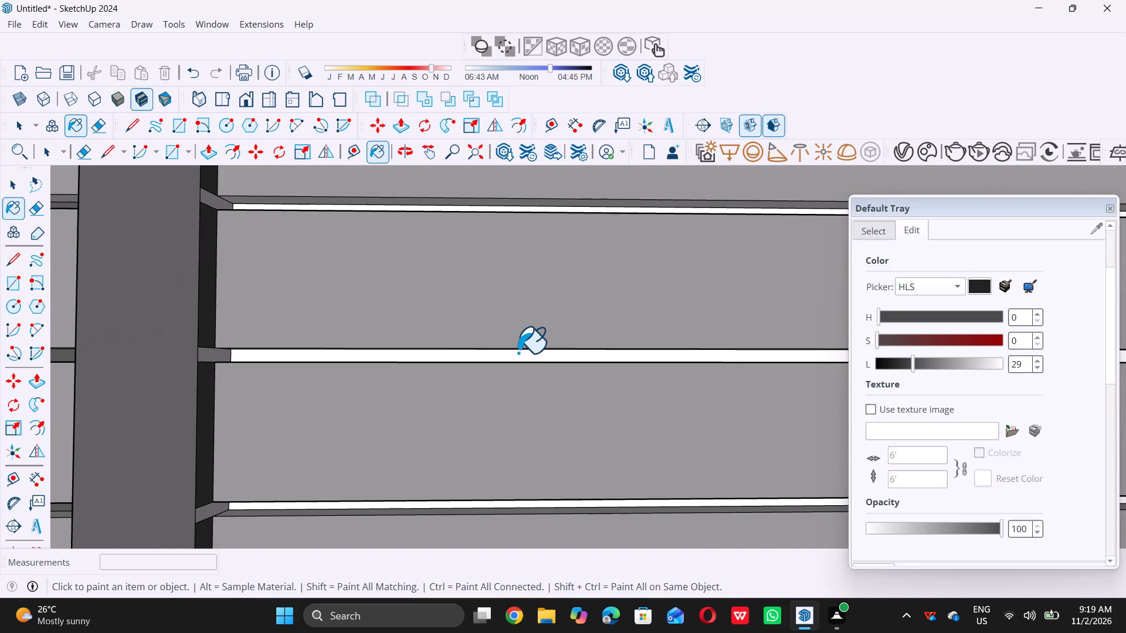
double_click(518, 352)
scroll(497, 508, up, 2)
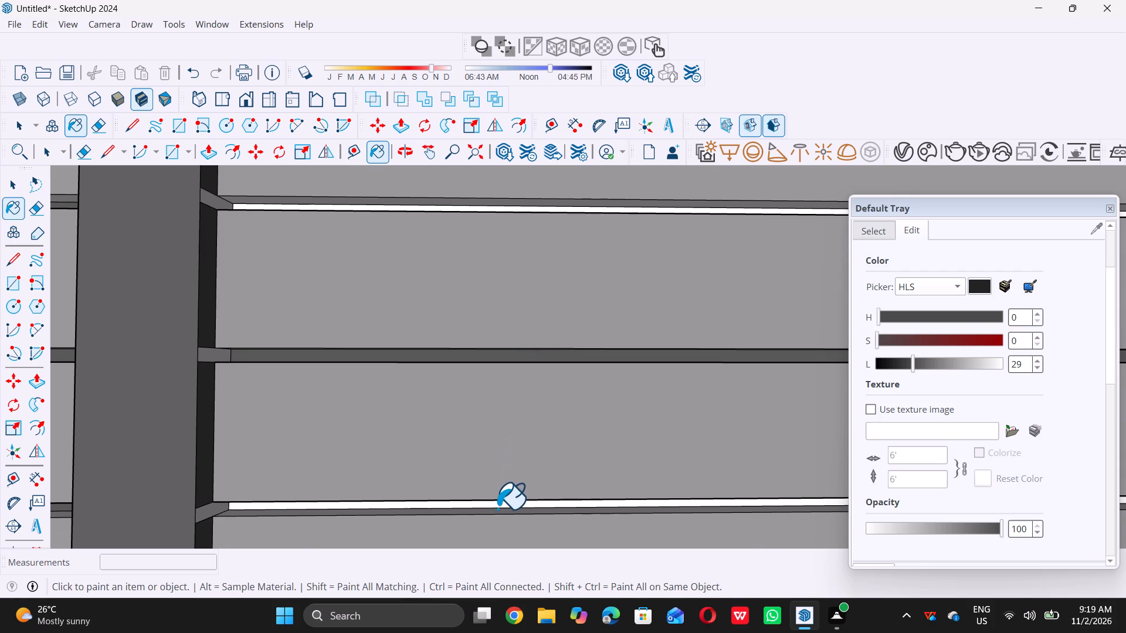
scroll(497, 508, up, 4)
triple_click(506, 499)
Paint the third, fourth and fifth white recessed strips from the bottom of the right shutter with the same dark grey.
scroll(506, 499, down, 8)
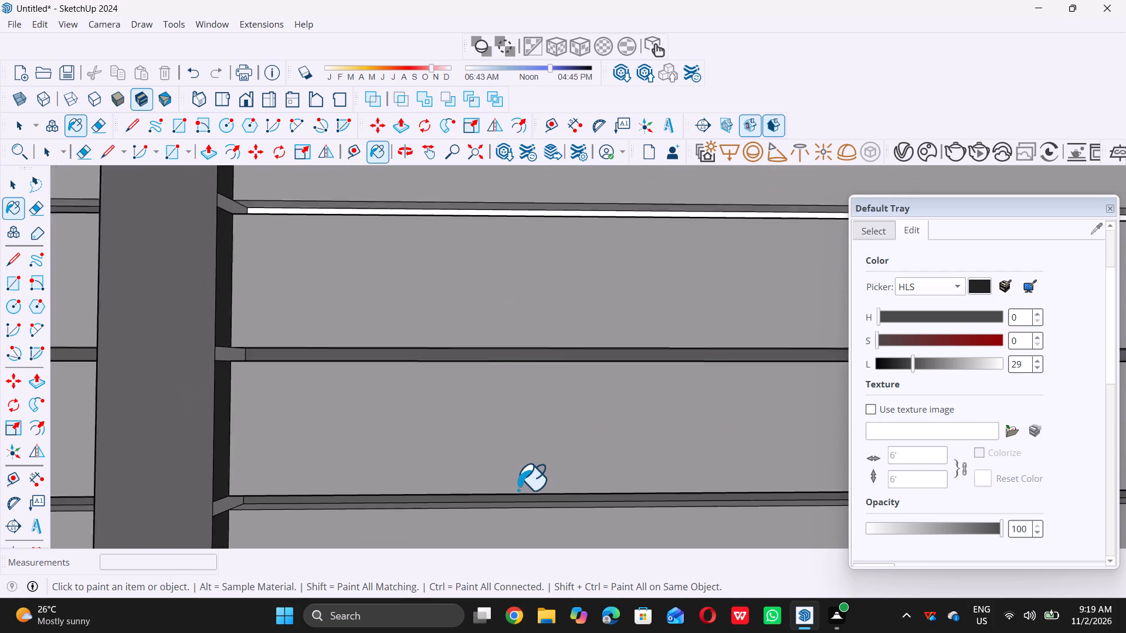
scroll(571, 235, up, 10)
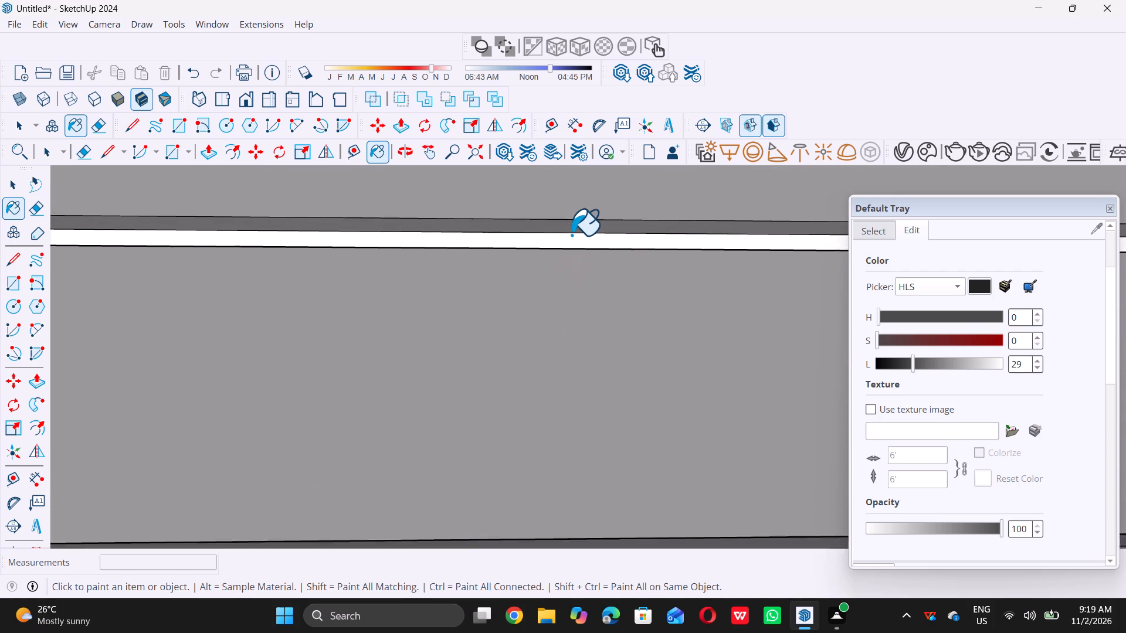
triple_click(572, 240)
scroll(564, 251, down, 13)
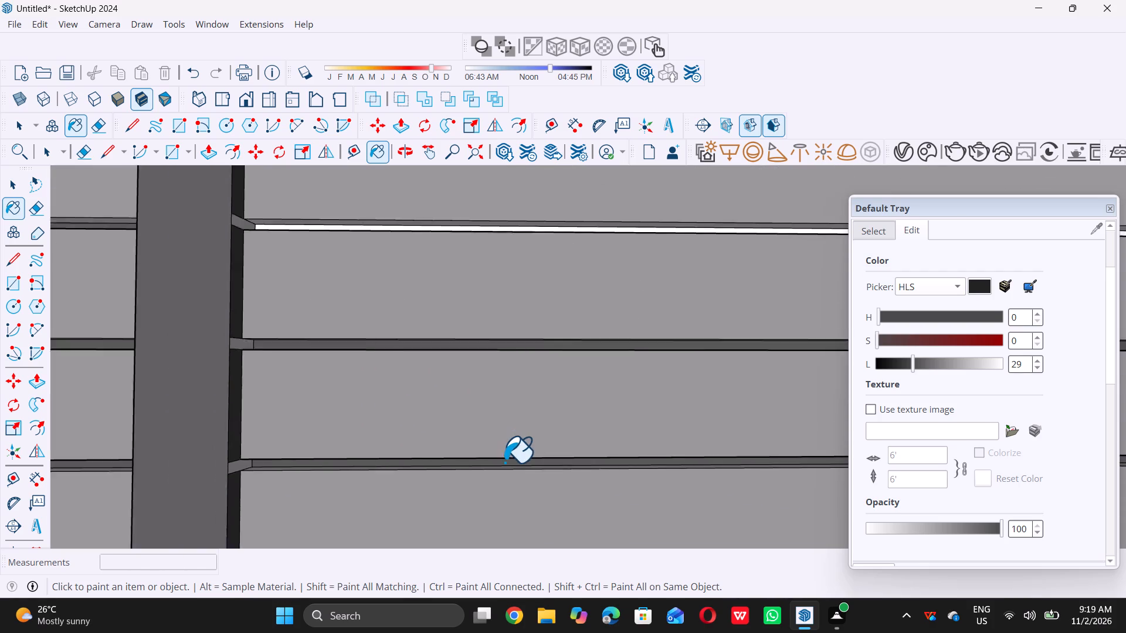
scroll(504, 462, down, 8)
scroll(503, 345, up, 15)
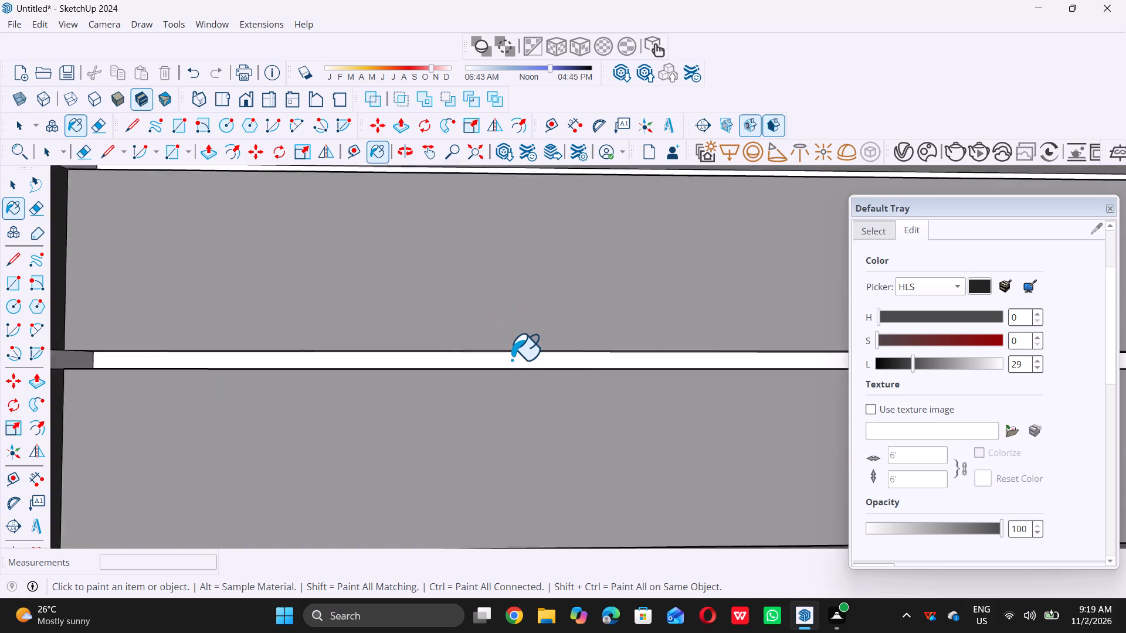
scroll(511, 359, up, 1)
double_click(512, 359)
scroll(508, 365, down, 15)
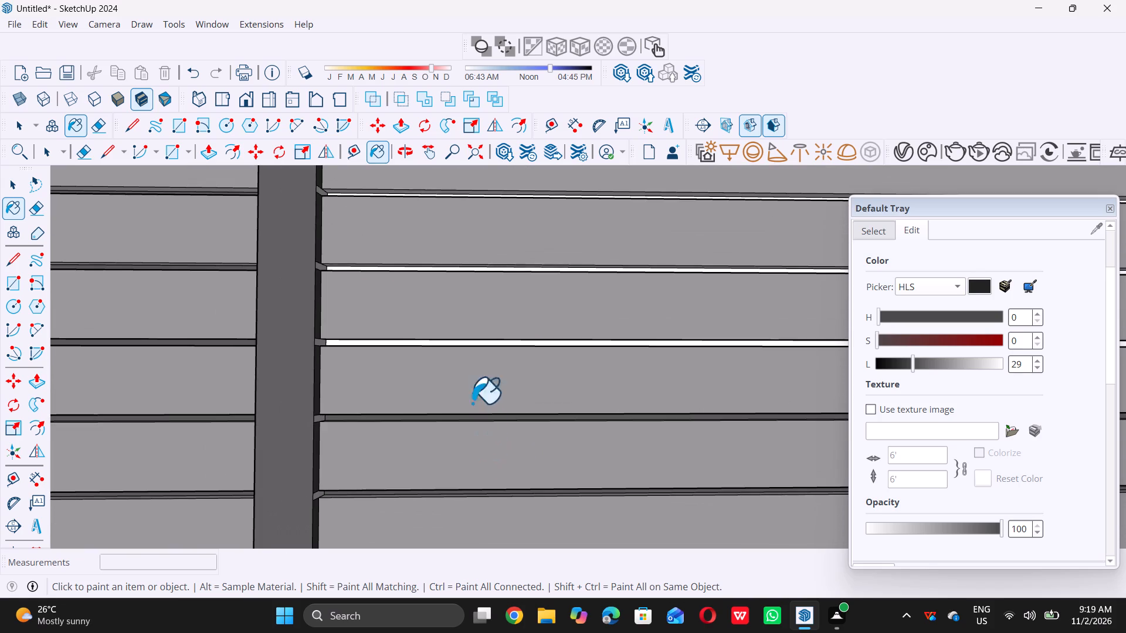
scroll(458, 332, up, 9)
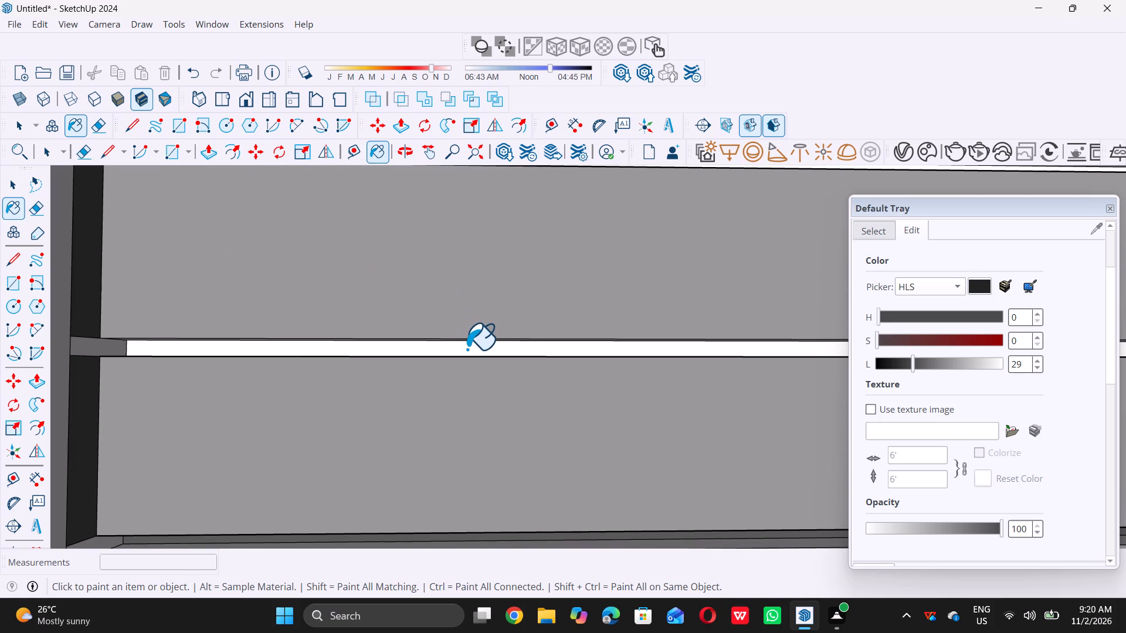
scroll(471, 343, up, 4)
click(471, 343)
Paint the sixth and seventh white recessed strips from the bottom of the right shutter with the lightness 29 dark grey.
scroll(472, 345, down, 13)
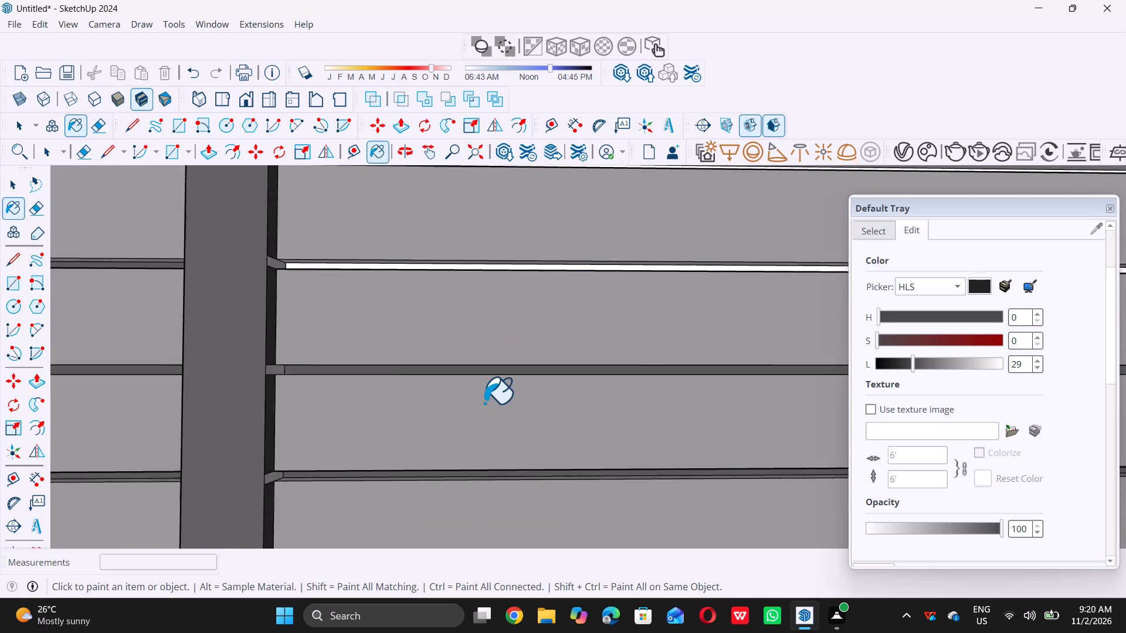
scroll(484, 403, down, 7)
scroll(501, 307, up, 15)
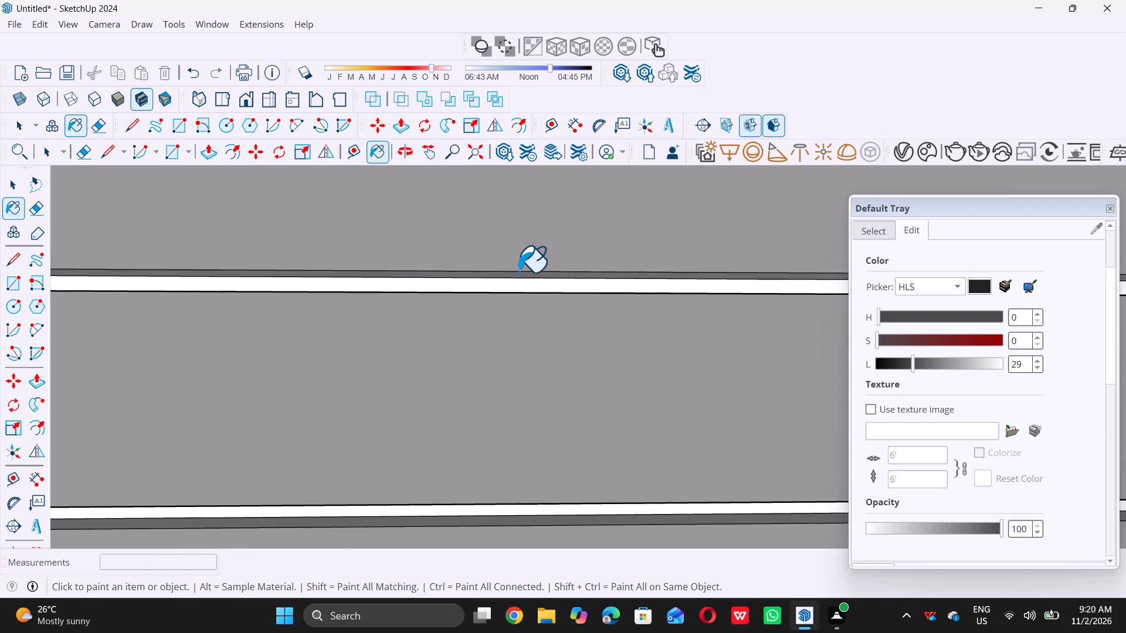
scroll(520, 280, up, 3)
double_click(521, 281)
scroll(520, 301, down, 13)
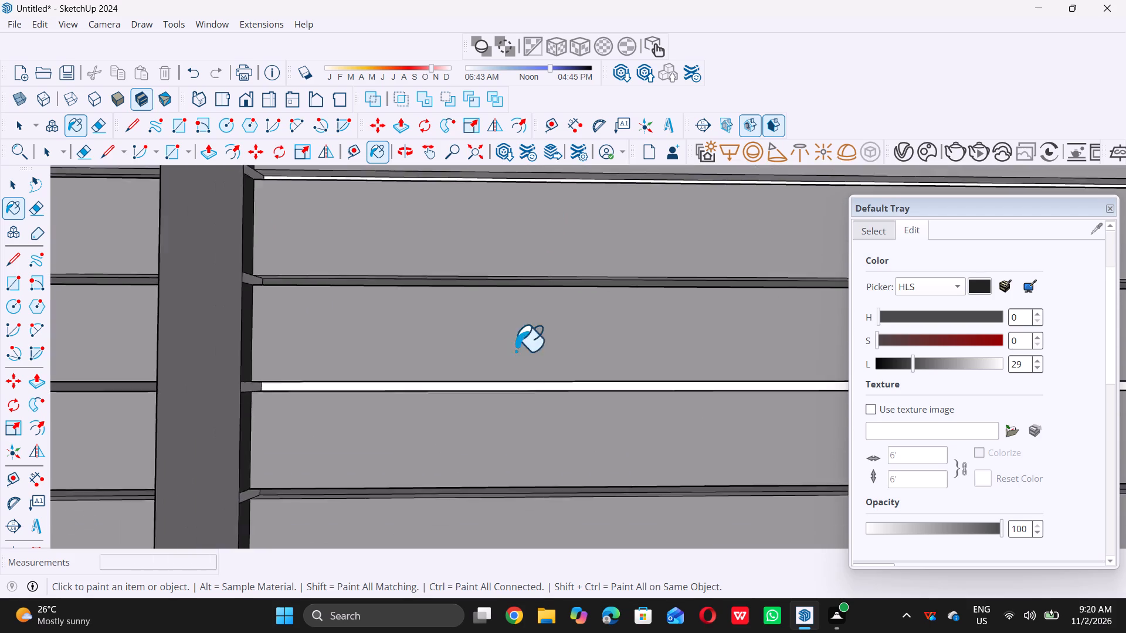
scroll(522, 370, up, 8)
double_click(544, 374)
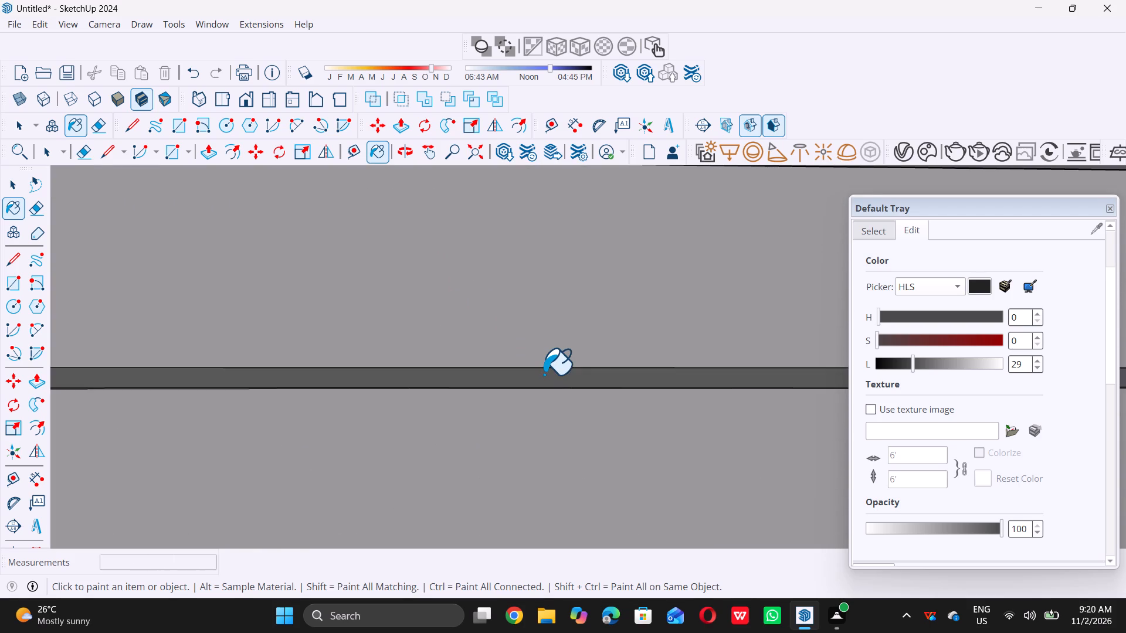
Paint the eighth and ninth white recessed strips from the bottom of the right shutter with the same dark grey.
scroll(502, 392, down, 20)
scroll(502, 392, down, 5)
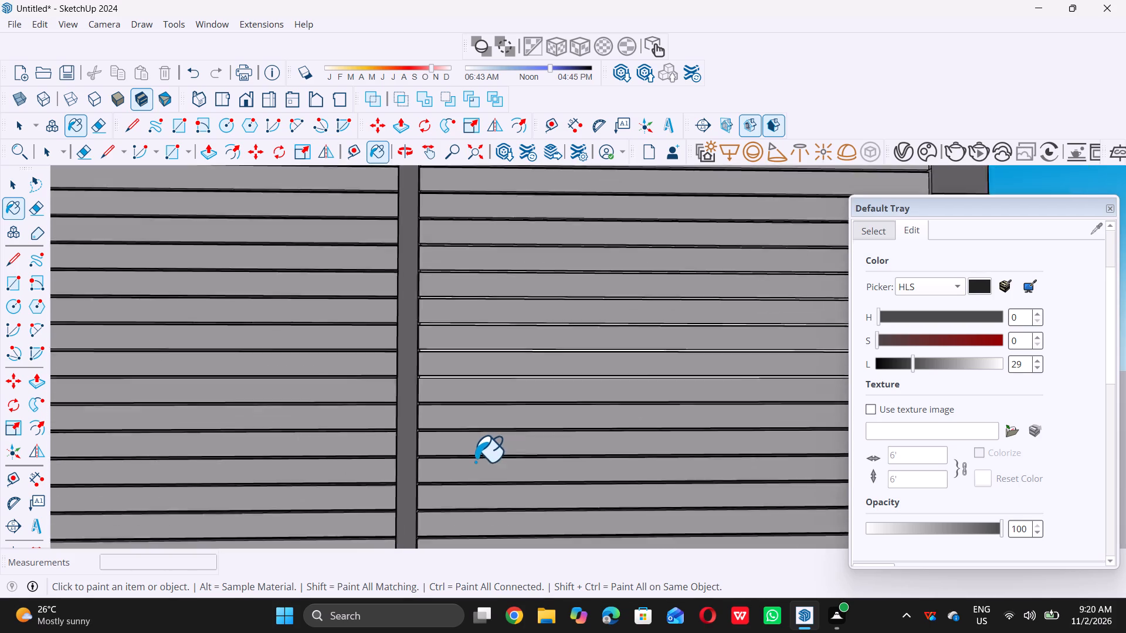
scroll(593, 380, up, 6)
scroll(447, 373, up, 10)
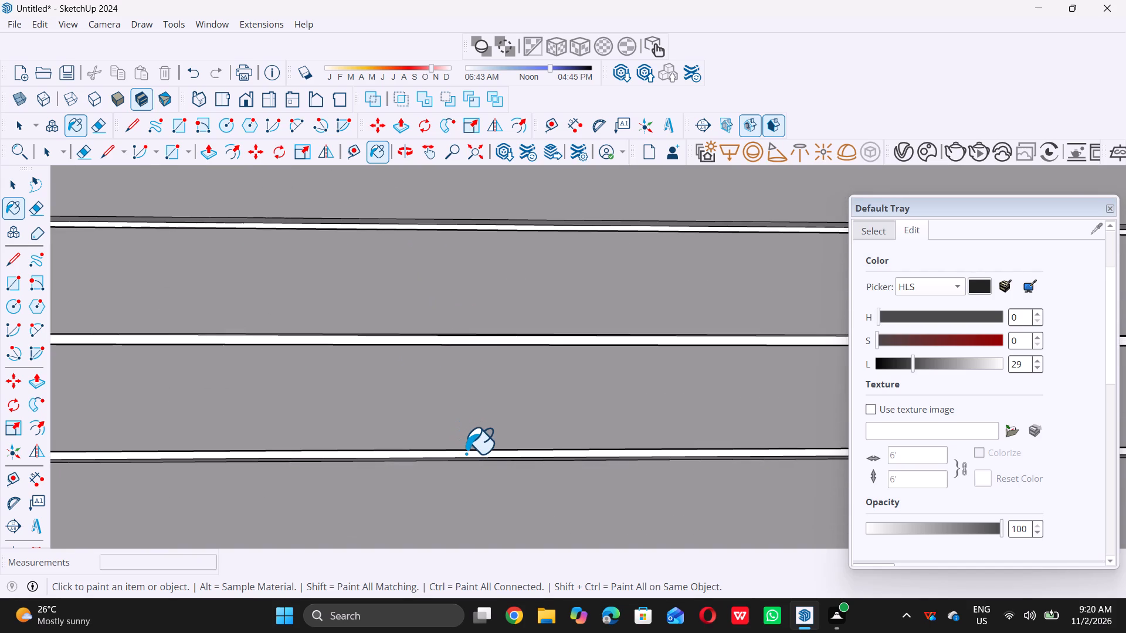
double_click(466, 452)
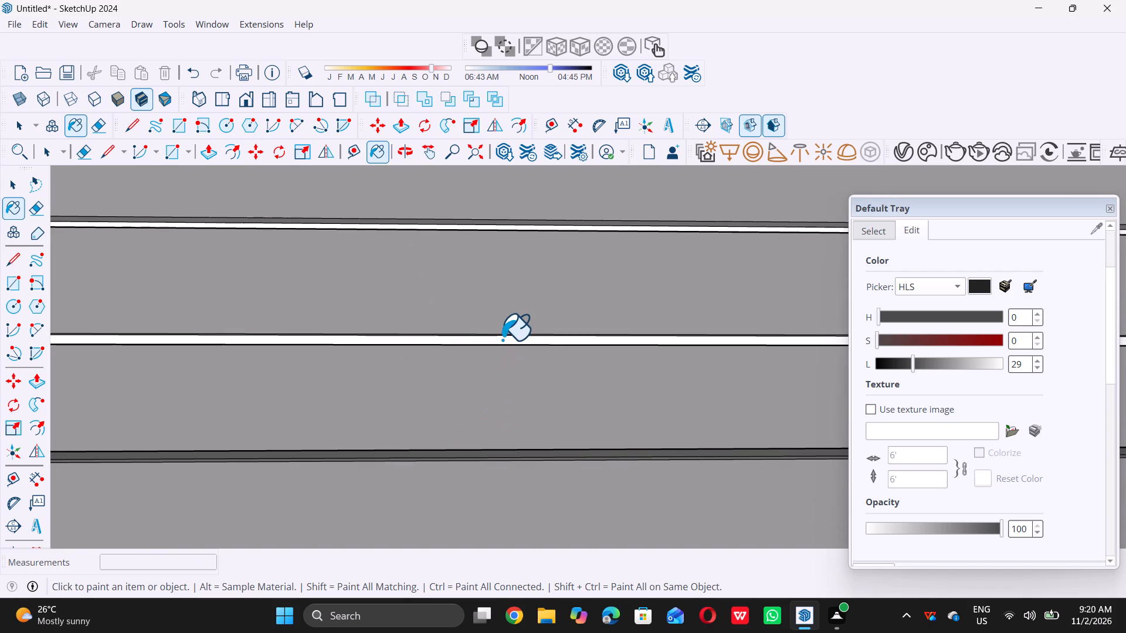
scroll(510, 316, up, 6)
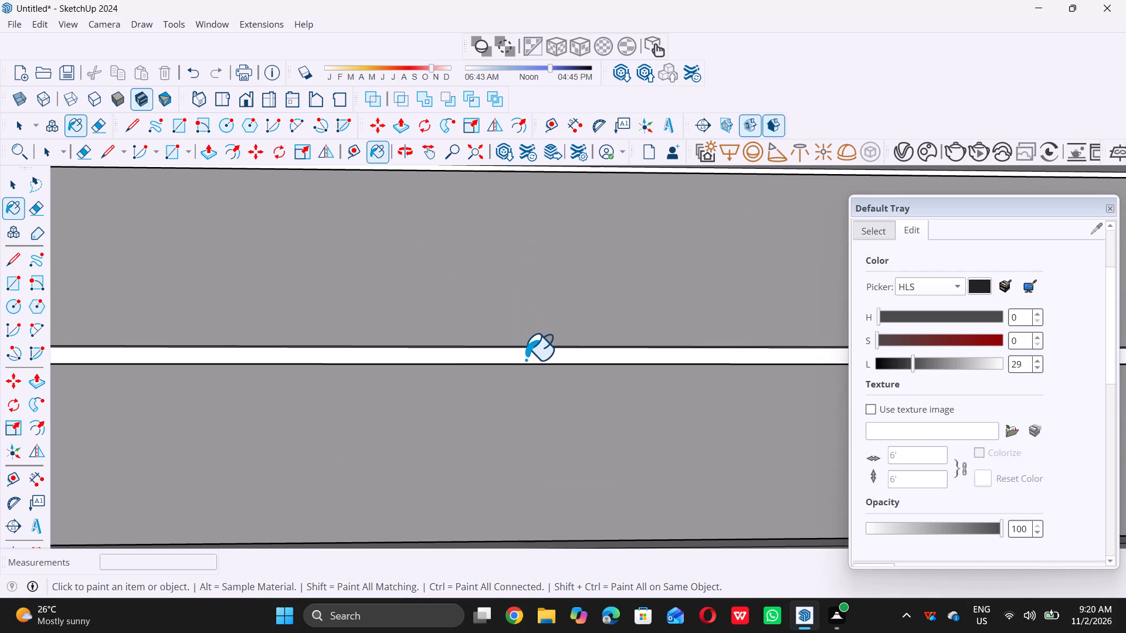
click(529, 353)
Paint the tenth and eleventh white recessed strips from the bottom of the right shutter with the lightness 29 dark grey.
scroll(514, 367, down, 13)
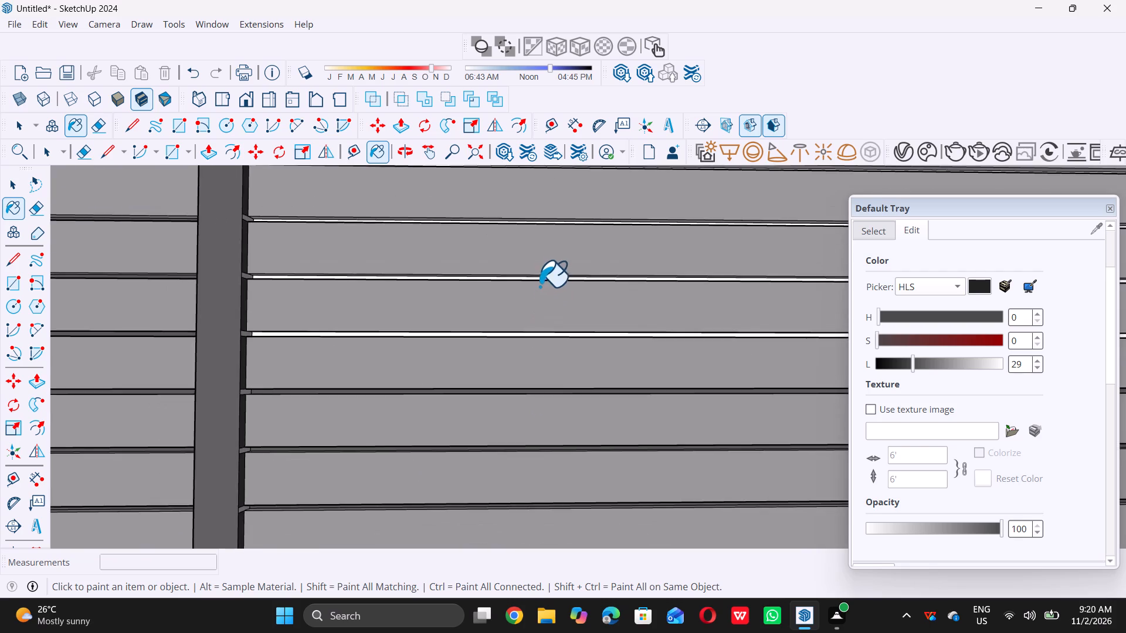
scroll(540, 283, up, 14)
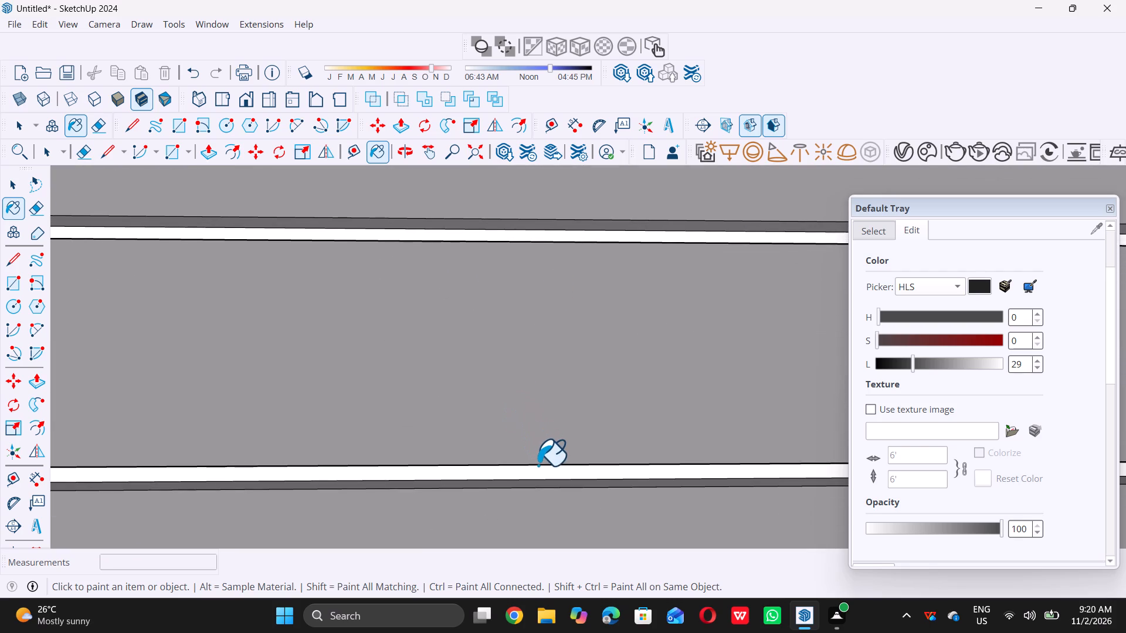
click(547, 470)
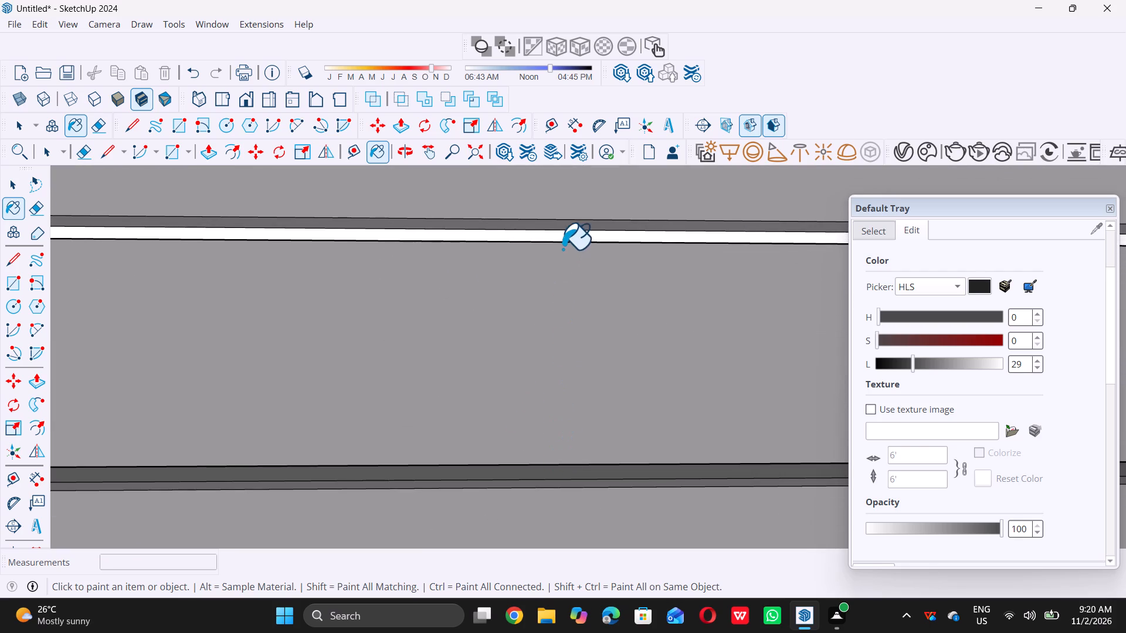
double_click(573, 232)
scroll(574, 234, up, 4)
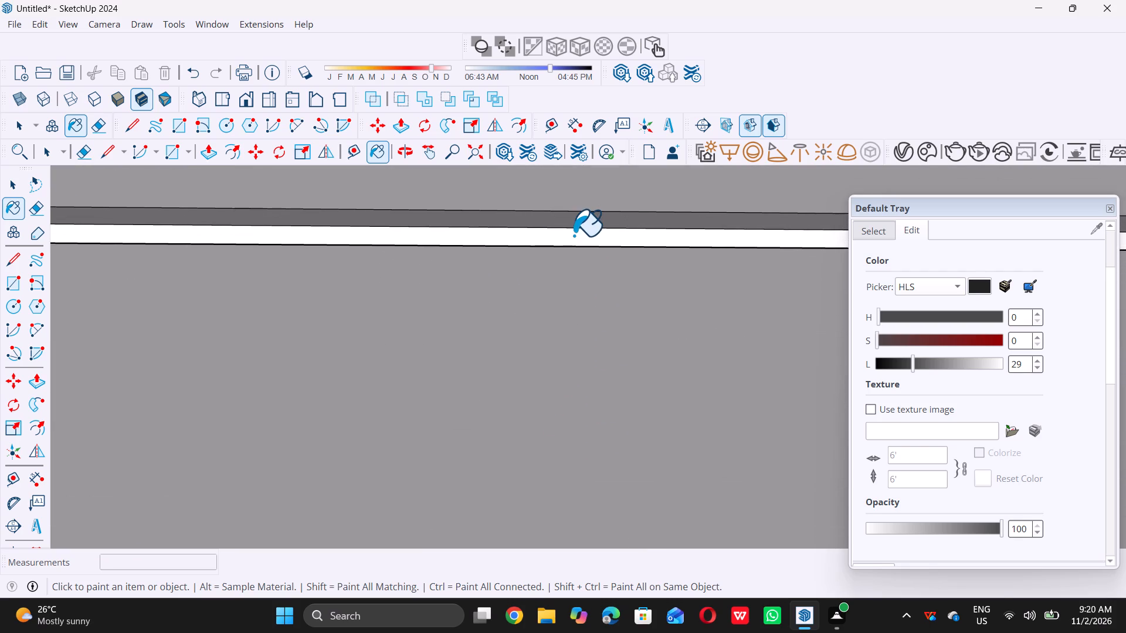
double_click(574, 235)
Paint another white recessed strip of the right shutter, above its eleventh gap from the bottom, with the same dark grey.
scroll(510, 307, down, 20)
scroll(510, 307, down, 2)
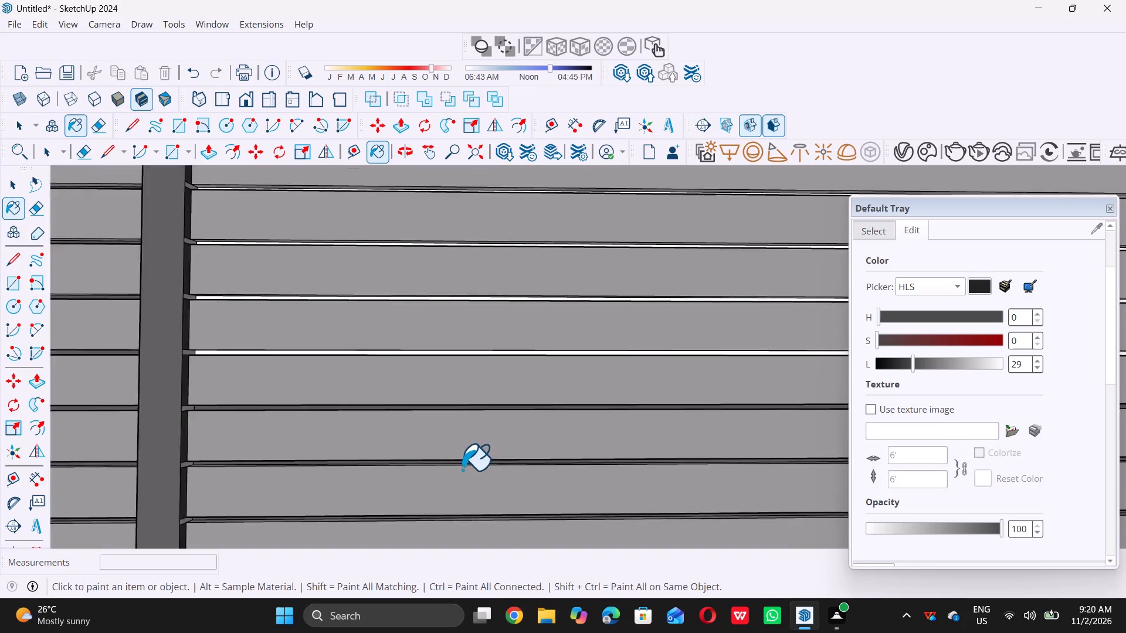
scroll(462, 470, down, 5)
scroll(524, 370, up, 15)
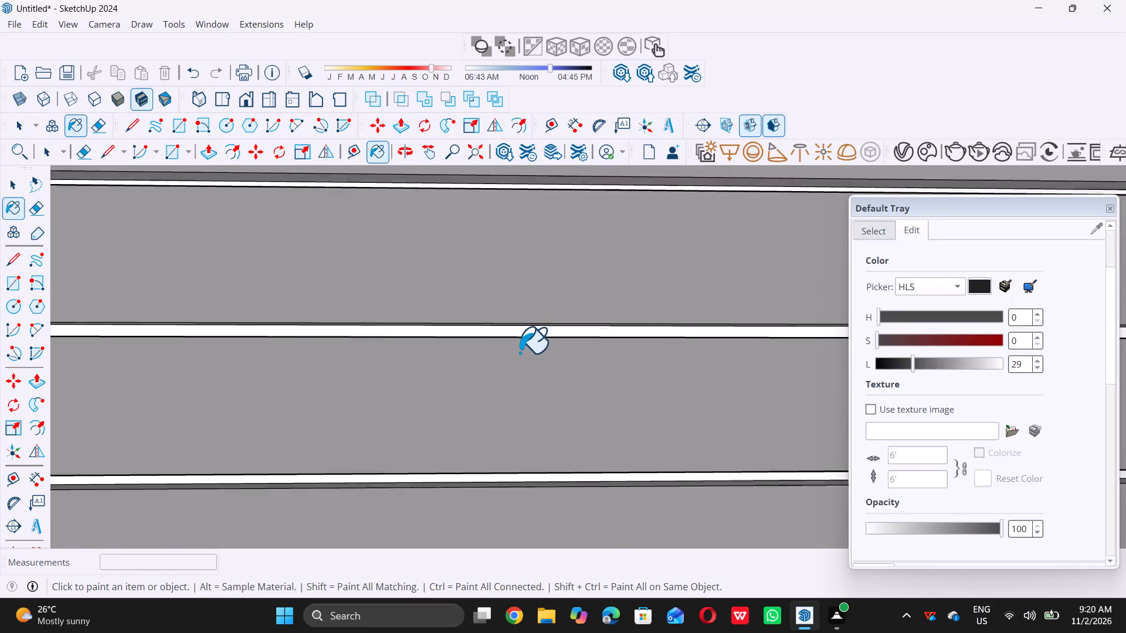
scroll(520, 352, up, 1)
click(531, 326)
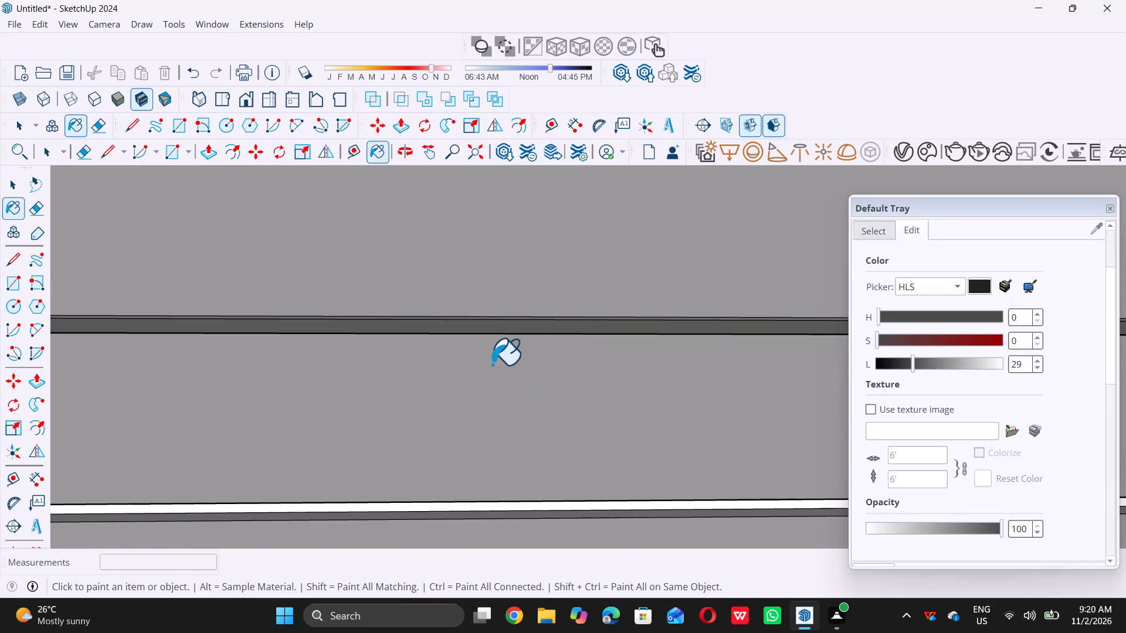
Paint three more white recessed strips of the right shutter, working upward, with the lightness 29 dark grey.
scroll(492, 364, down, 9)
scroll(511, 394, up, 8)
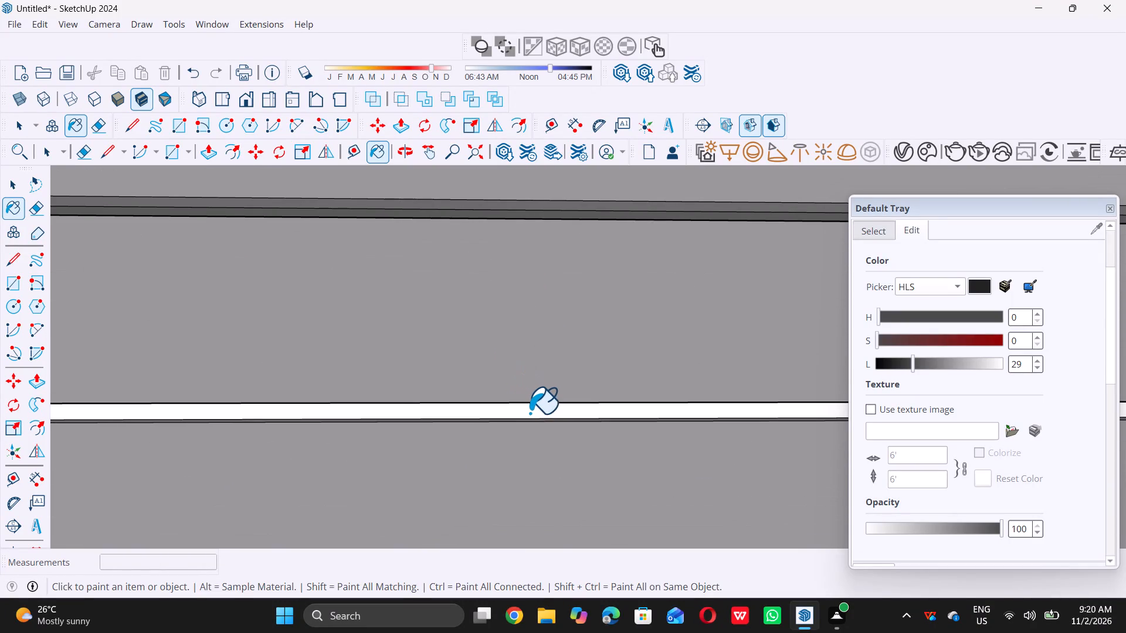
double_click(530, 410)
scroll(510, 420, down, 19)
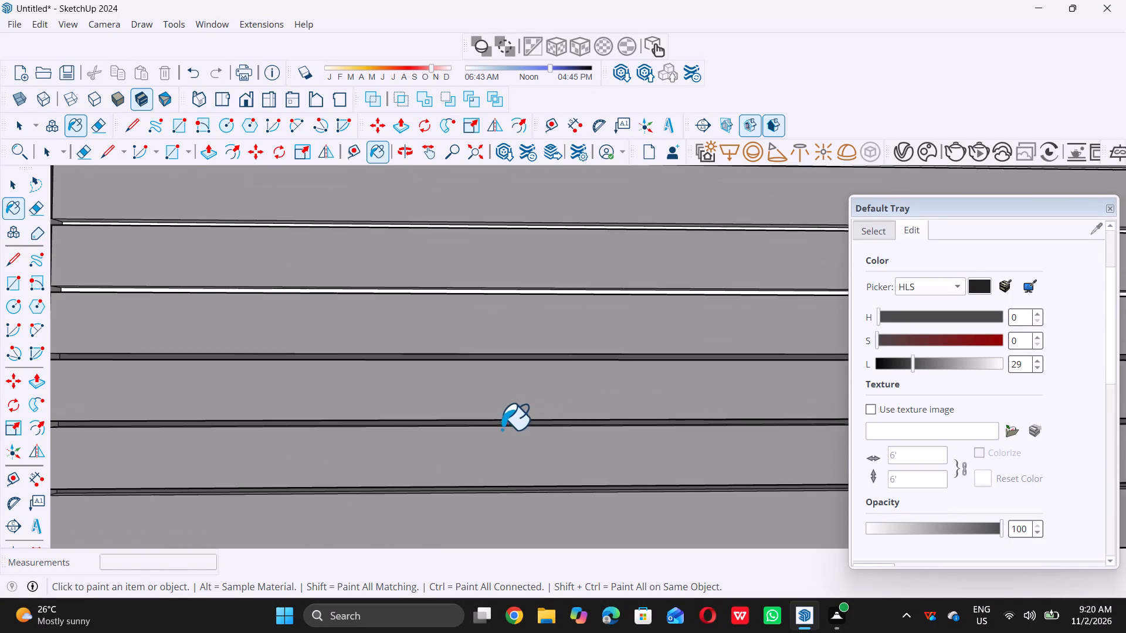
scroll(552, 257, up, 6)
scroll(531, 326, up, 9)
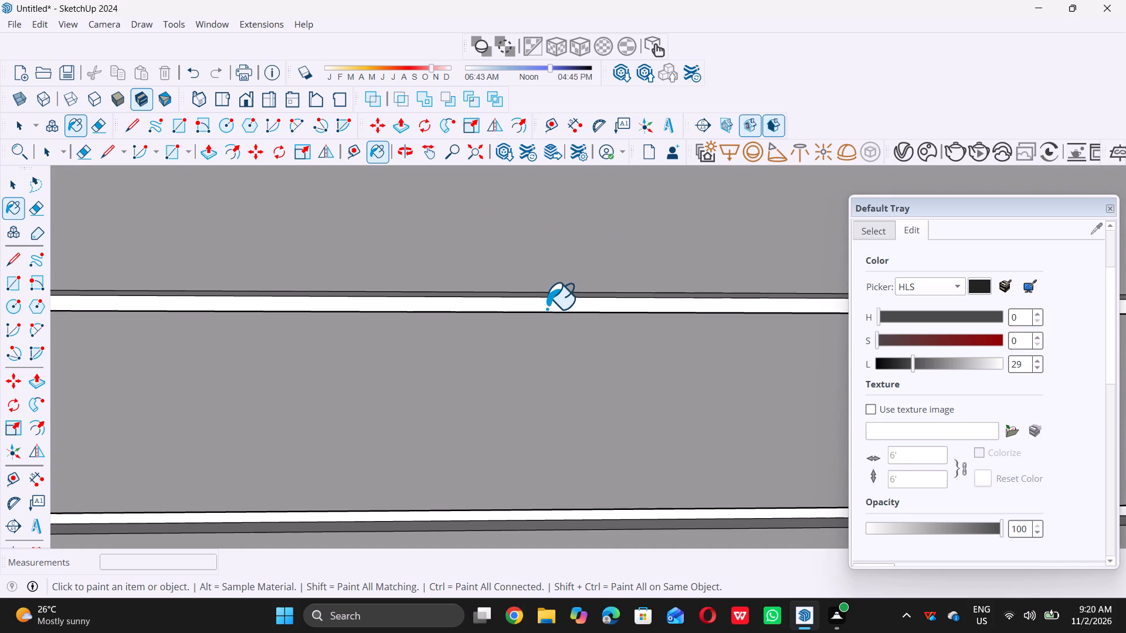
double_click(551, 302)
scroll(540, 514, up, 4)
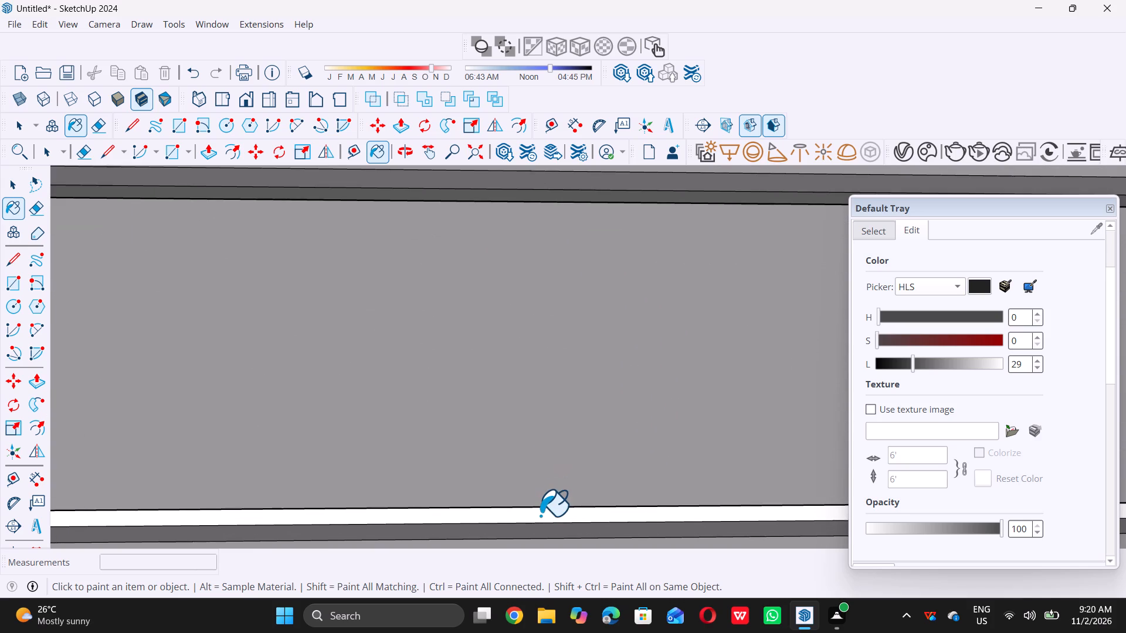
double_click(541, 515)
scroll(542, 483, down, 16)
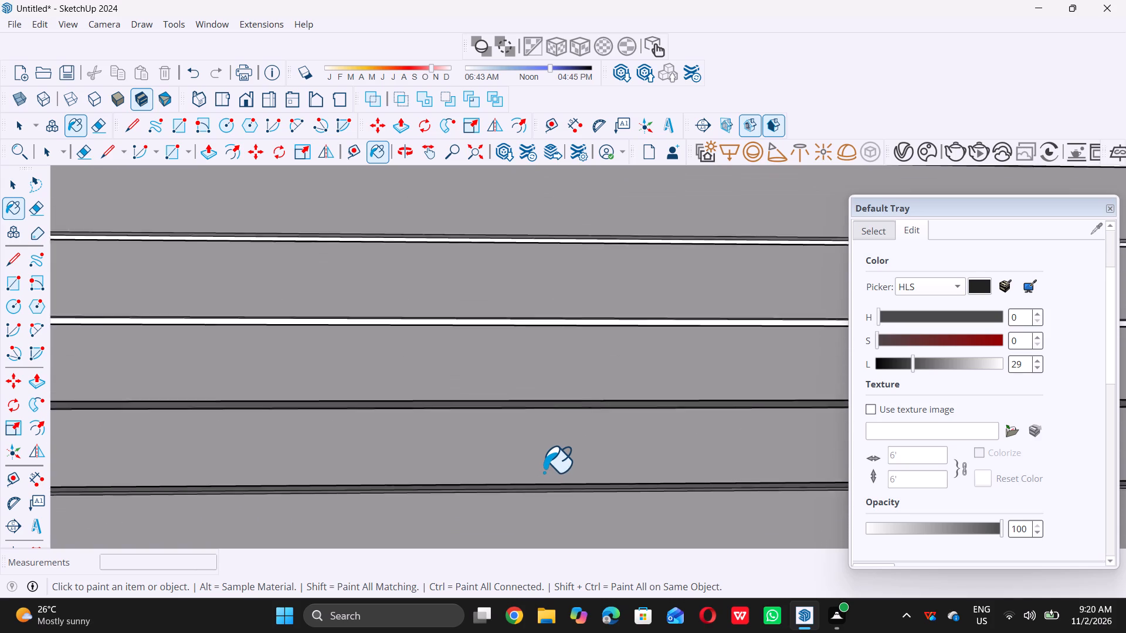
Paint the following two white recessed strips higher up the right shutter with the same lightness 29 dark grey.
scroll(544, 472, down, 5)
scroll(537, 304, up, 6)
scroll(524, 366, up, 4)
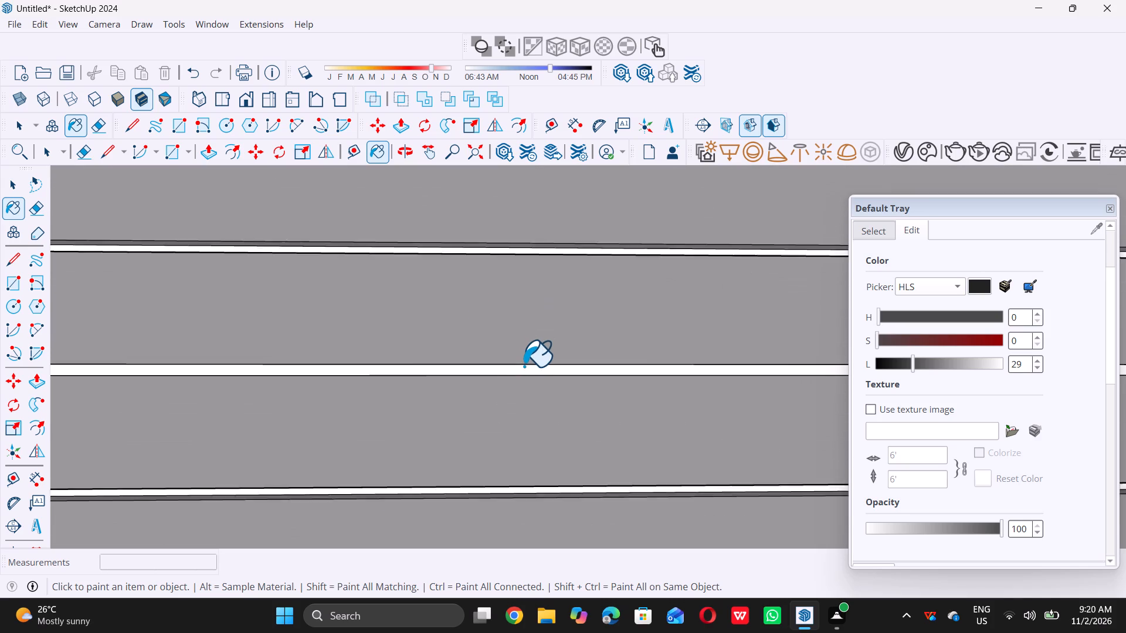
click(528, 370)
scroll(544, 479, up, 4)
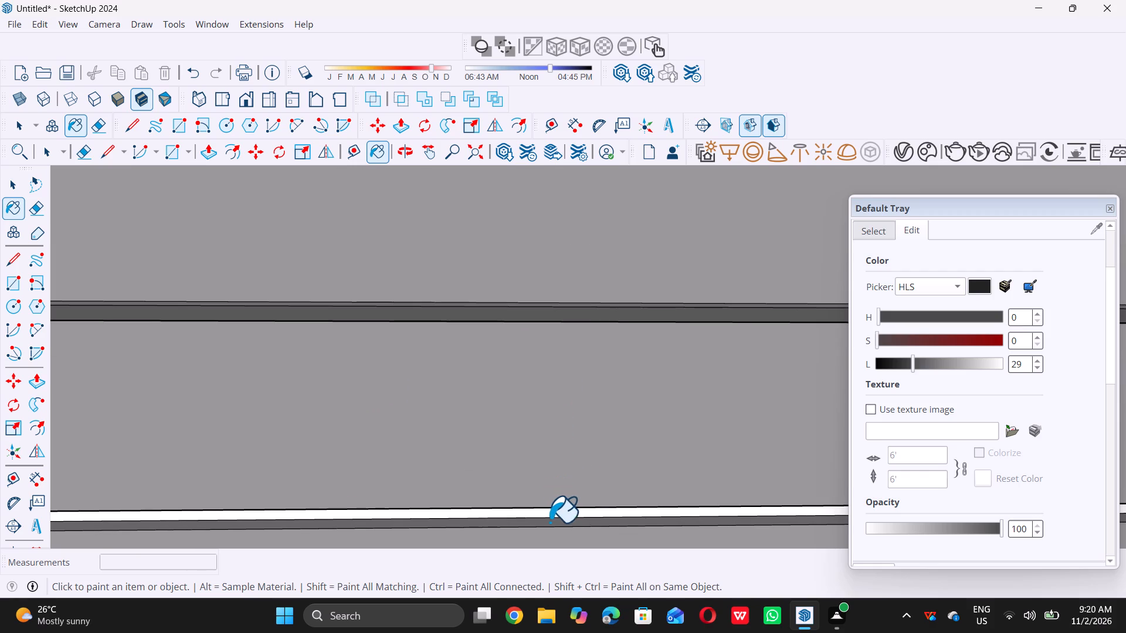
triple_click(559, 512)
scroll(519, 460, down, 15)
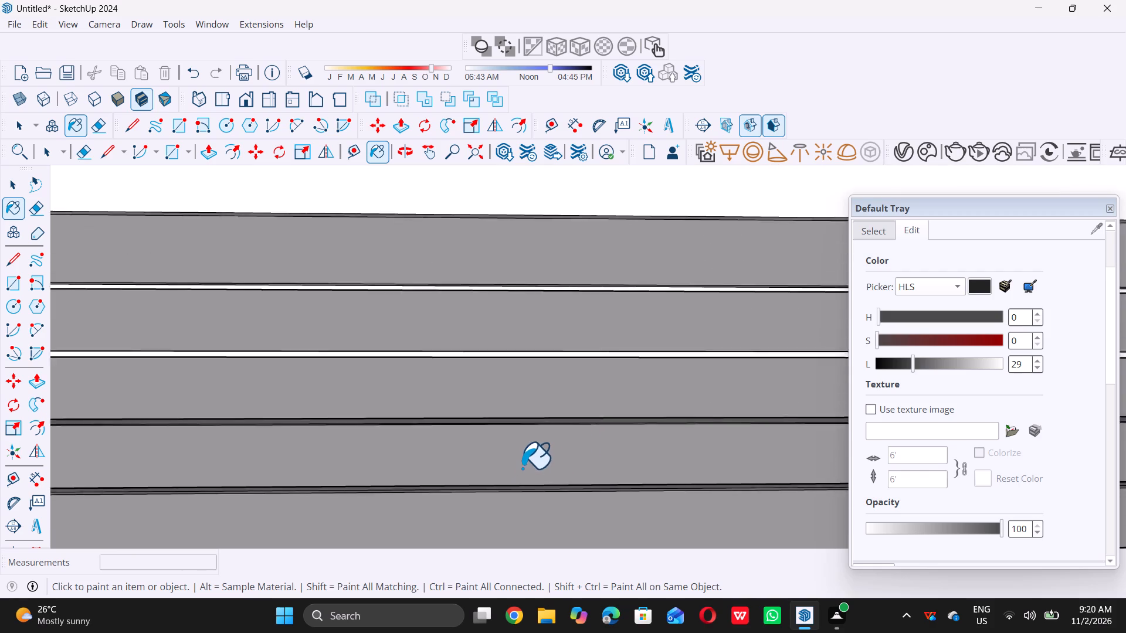
Paint the last two white recessed strips near the top of the right shutter with the lightness 29 dark grey.
scroll(522, 468, down, 2)
scroll(564, 336, up, 15)
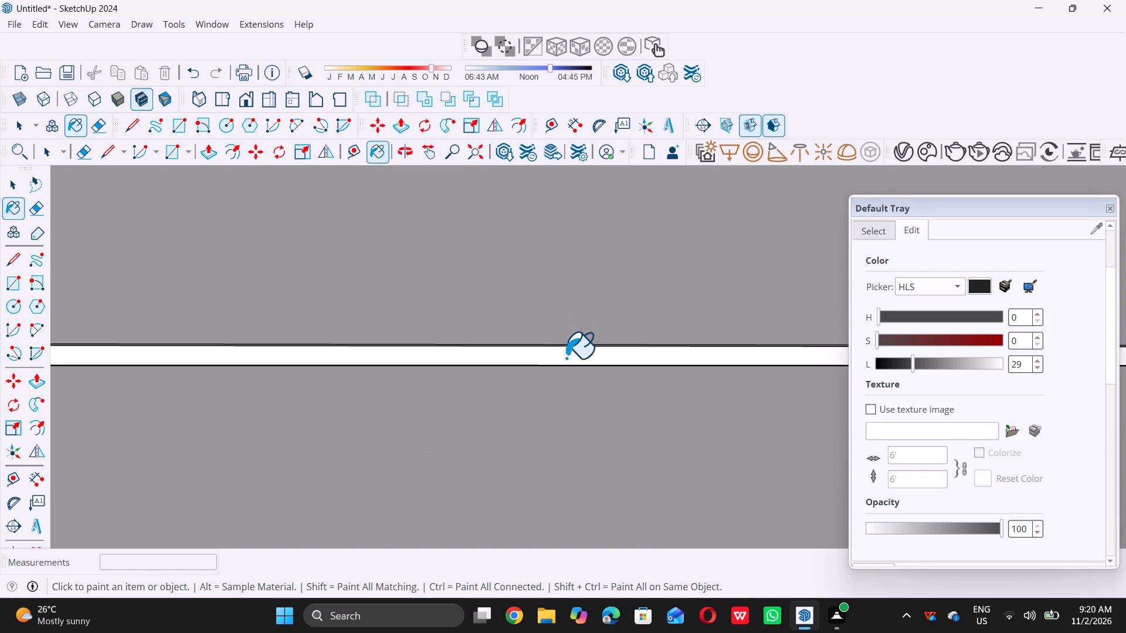
double_click(566, 358)
scroll(531, 332, down, 16)
scroll(525, 347, up, 4)
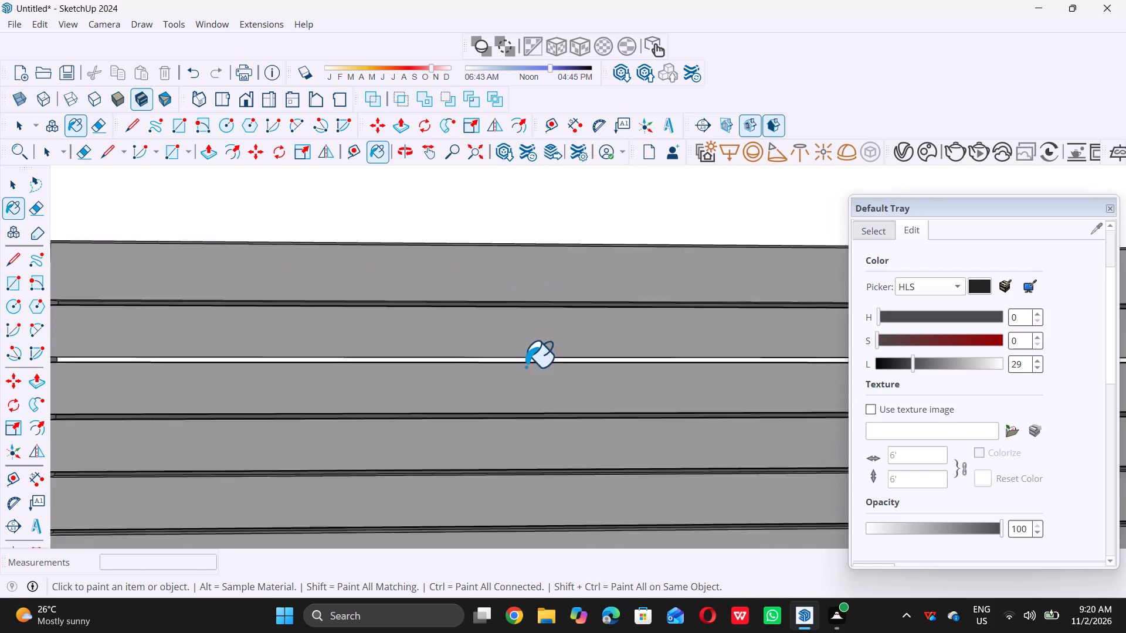
scroll(532, 382, up, 12)
click(578, 308)
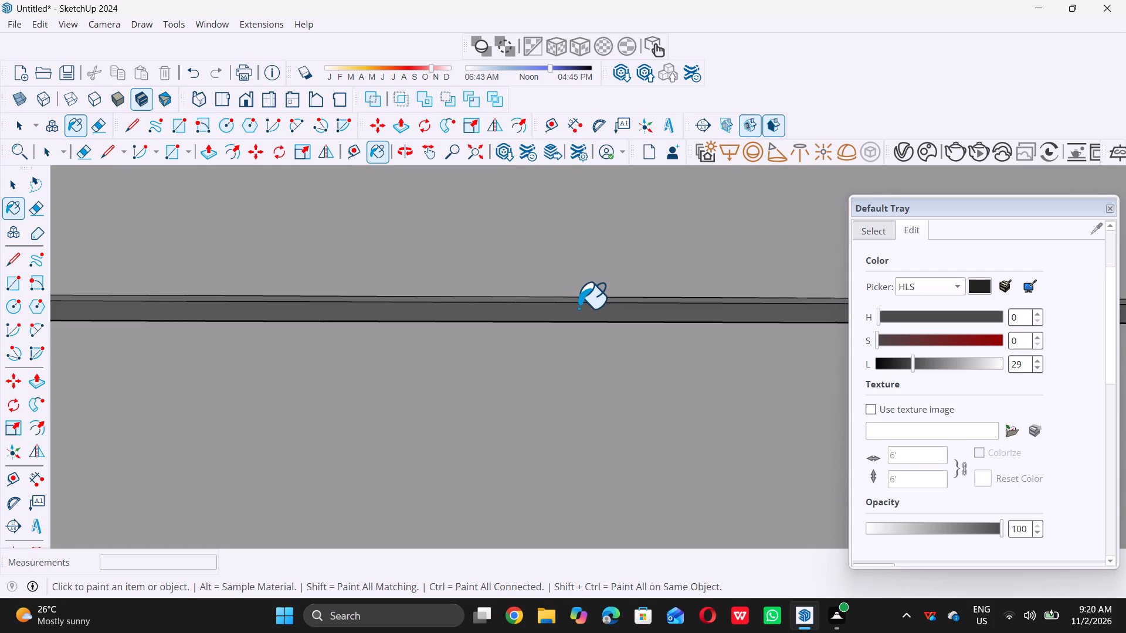
scroll(579, 311, down, 11)
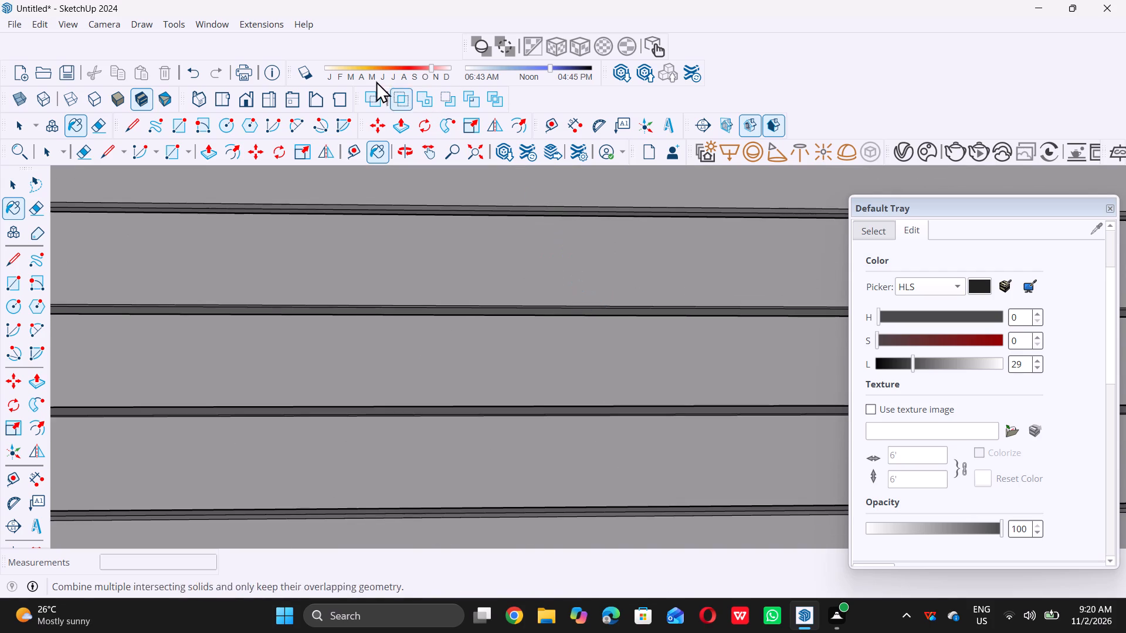
scroll(385, 74, down, 6)
scroll(480, 261, down, 20)
scroll(480, 261, down, 8)
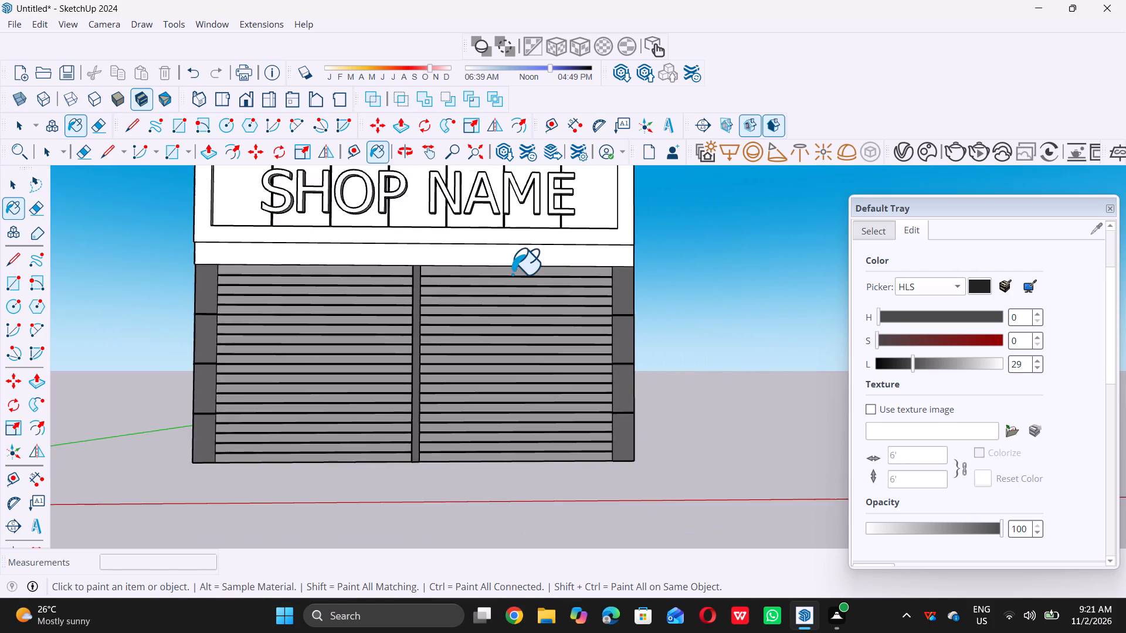
scroll(512, 274, down, 1)
key(space)
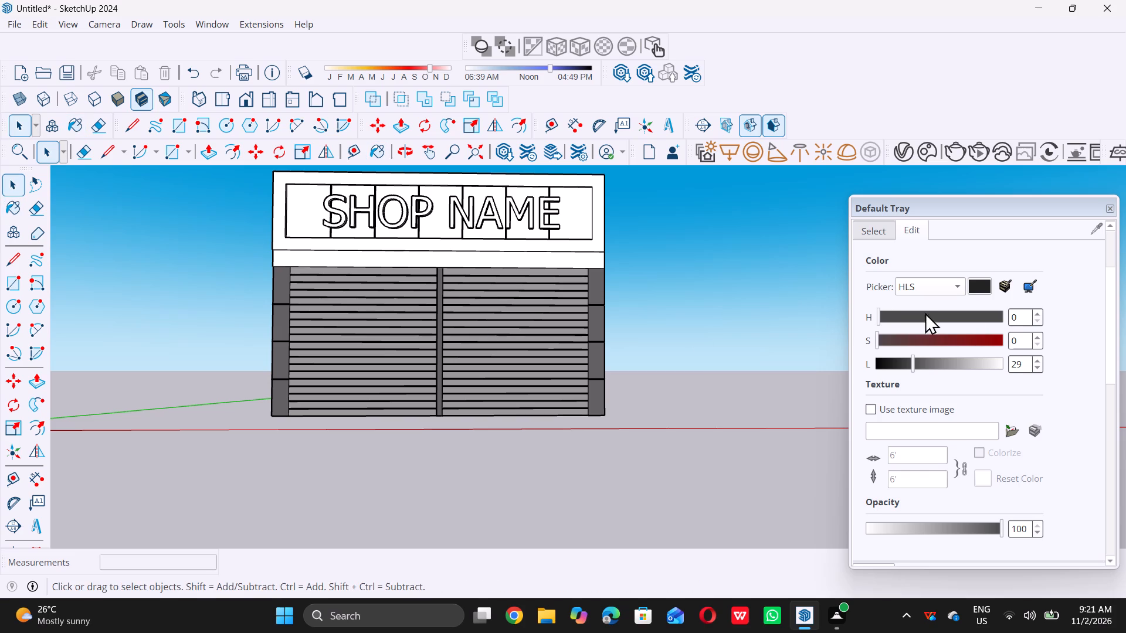
Choose the lightness 41 grey from Colors-Named and paint the upper white band of the right column with it.
scroll(963, 393, down, 4)
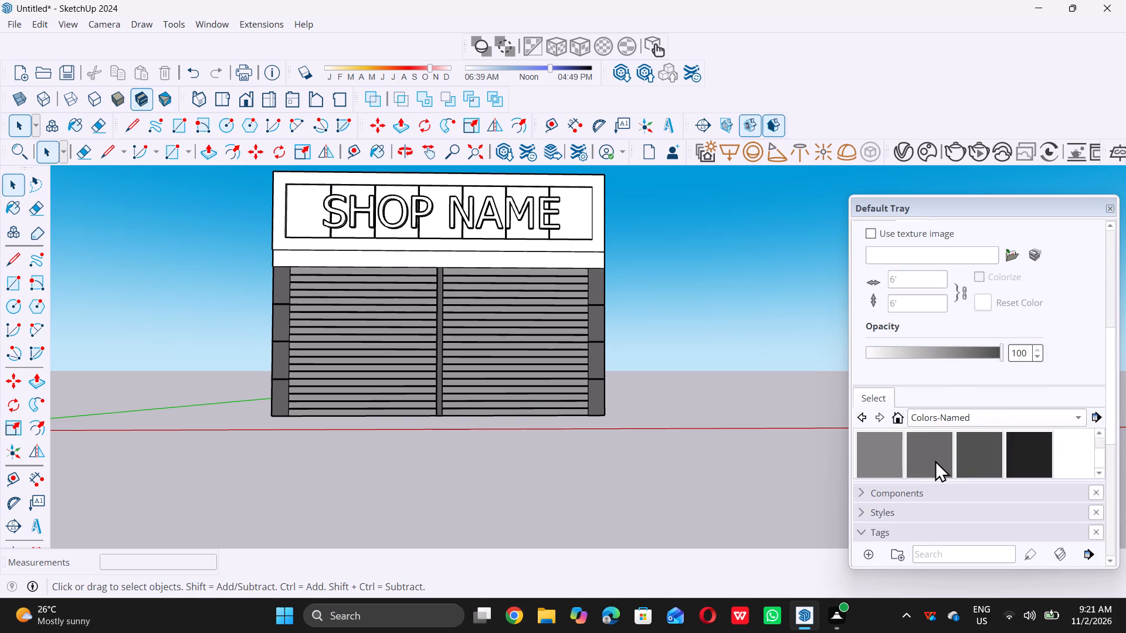
click(933, 461)
scroll(621, 302, up, 6)
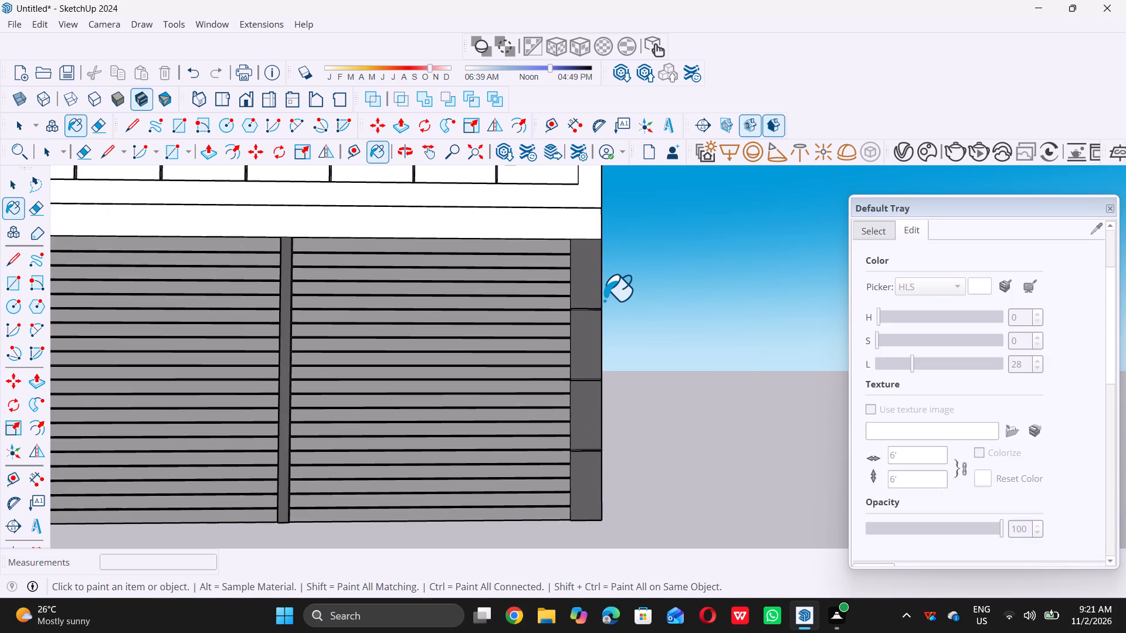
scroll(602, 300, up, 16)
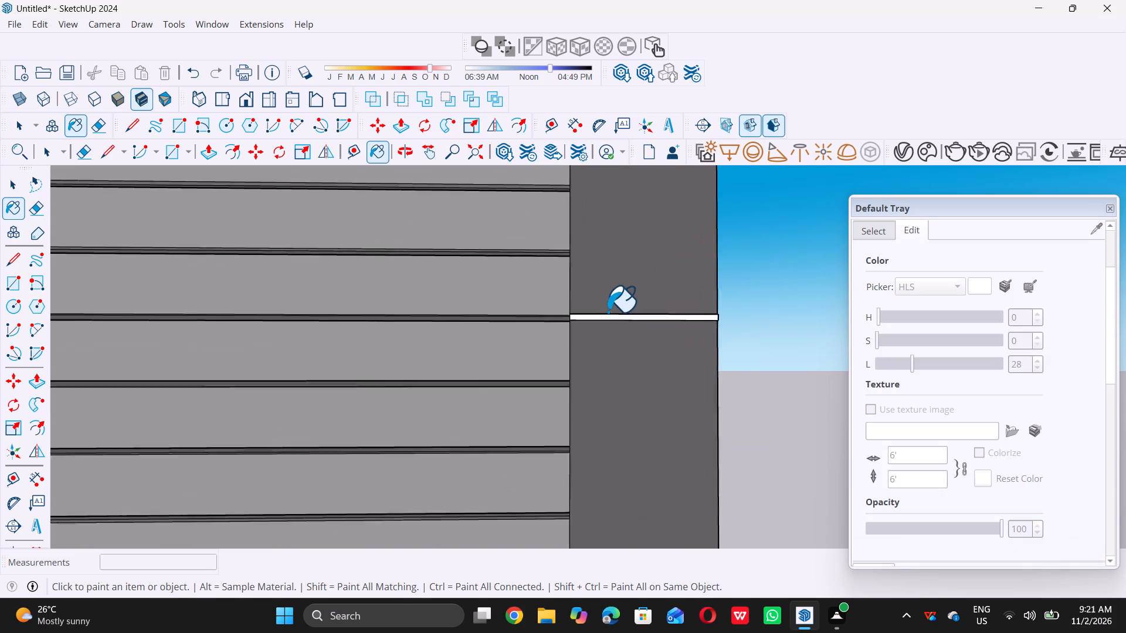
scroll(608, 311, up, 17)
click(618, 312)
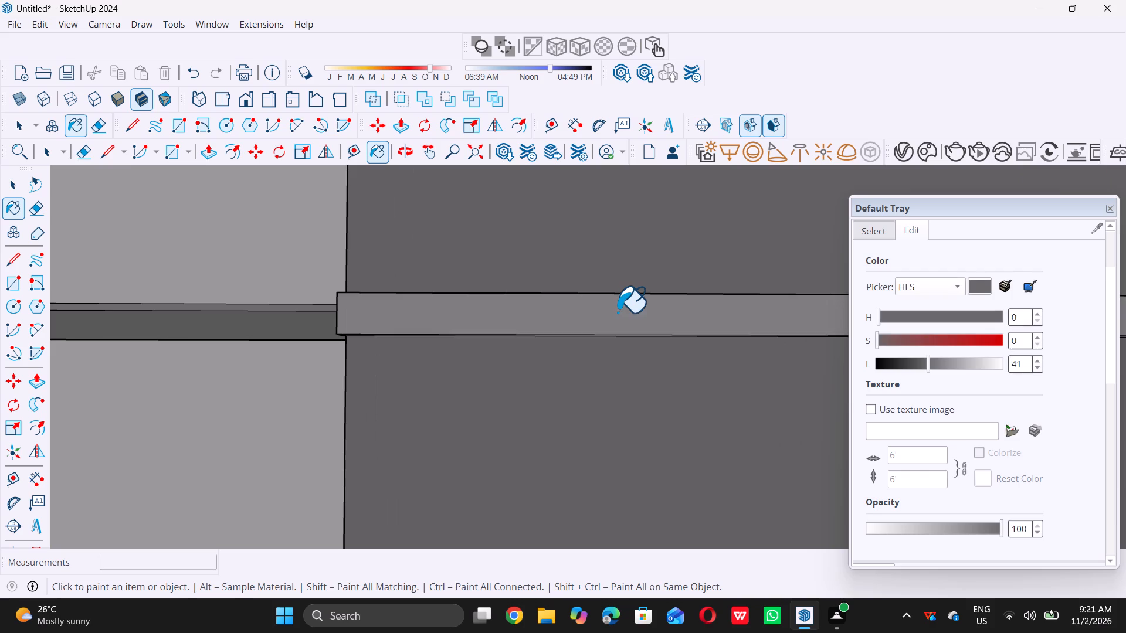
Paint the middle white band of the right column with the lightness 41 grey.
scroll(595, 311, down, 20)
scroll(595, 311, down, 7)
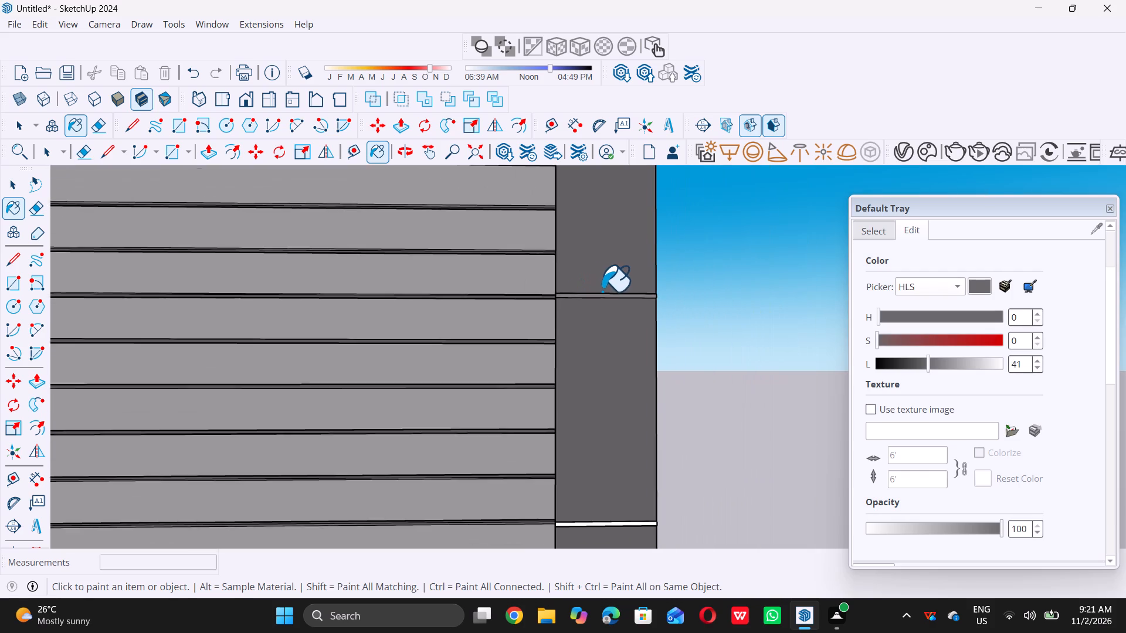
scroll(602, 291, down, 6)
scroll(603, 389, up, 20)
scroll(622, 366, up, 9)
click(622, 366)
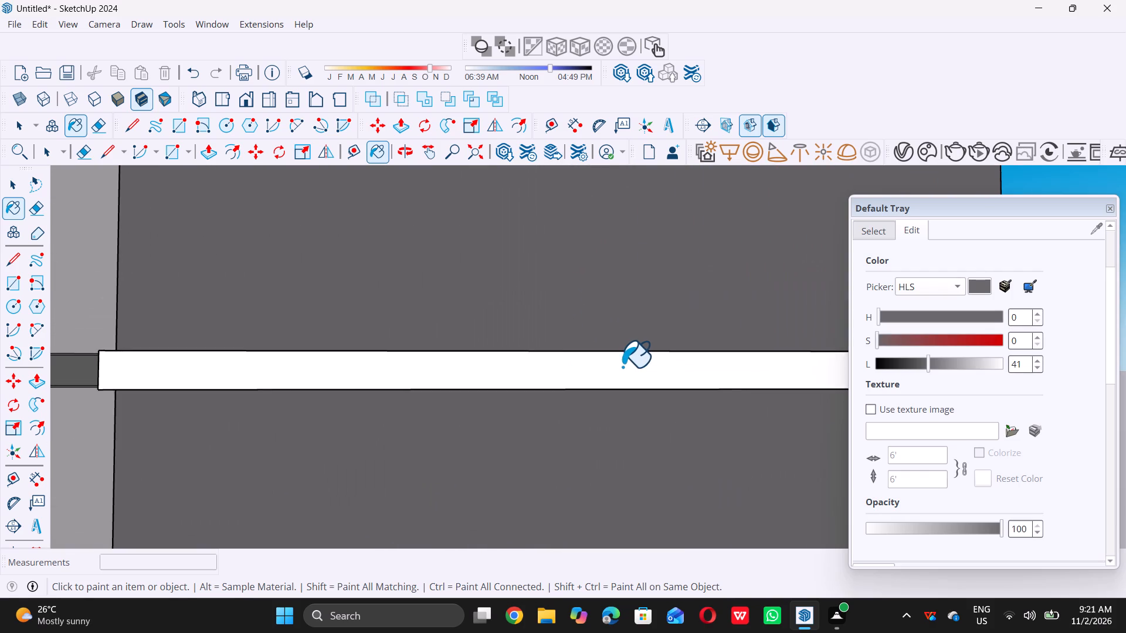
Paint the lower white band of the right column with the lightness 41 grey.
scroll(599, 352, down, 20)
scroll(599, 352, down, 2)
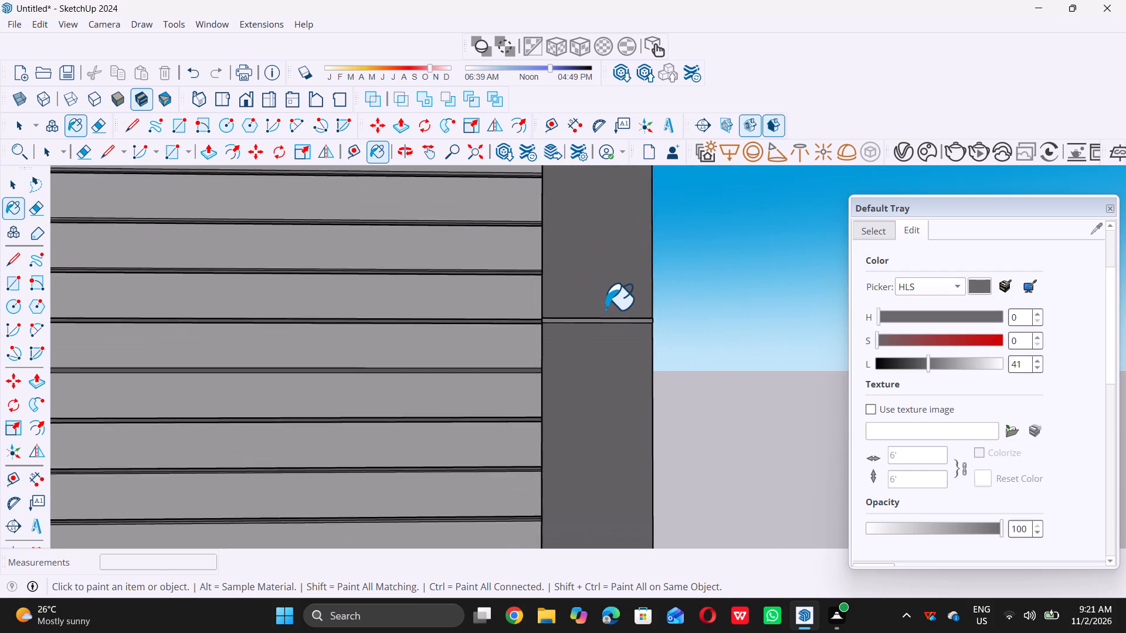
scroll(605, 309, down, 8)
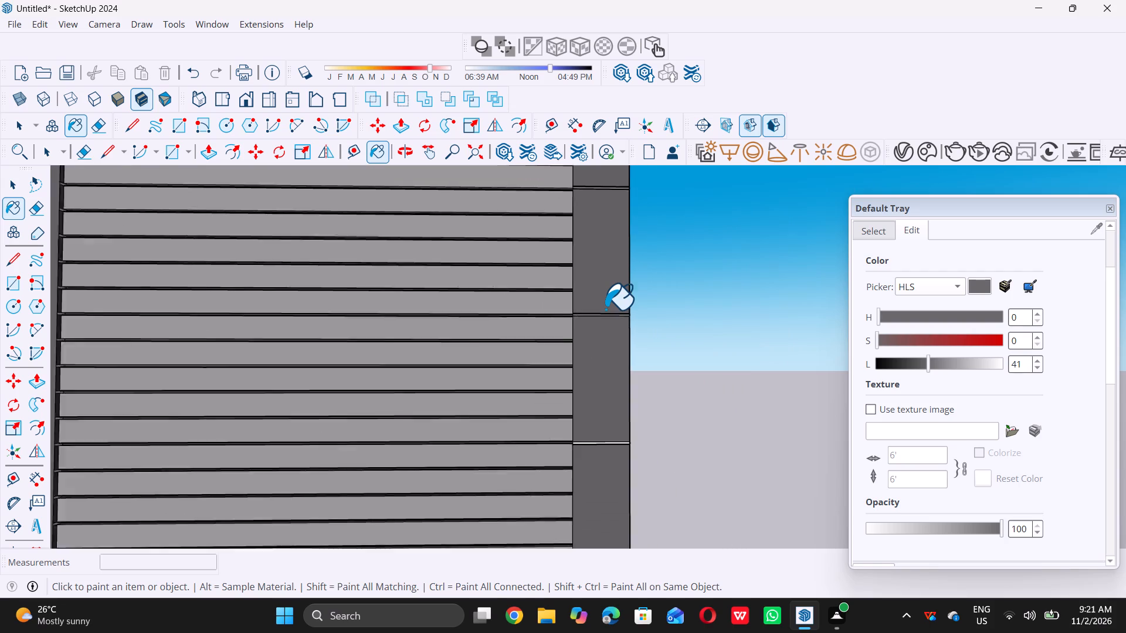
scroll(605, 309, down, 7)
scroll(608, 350, up, 14)
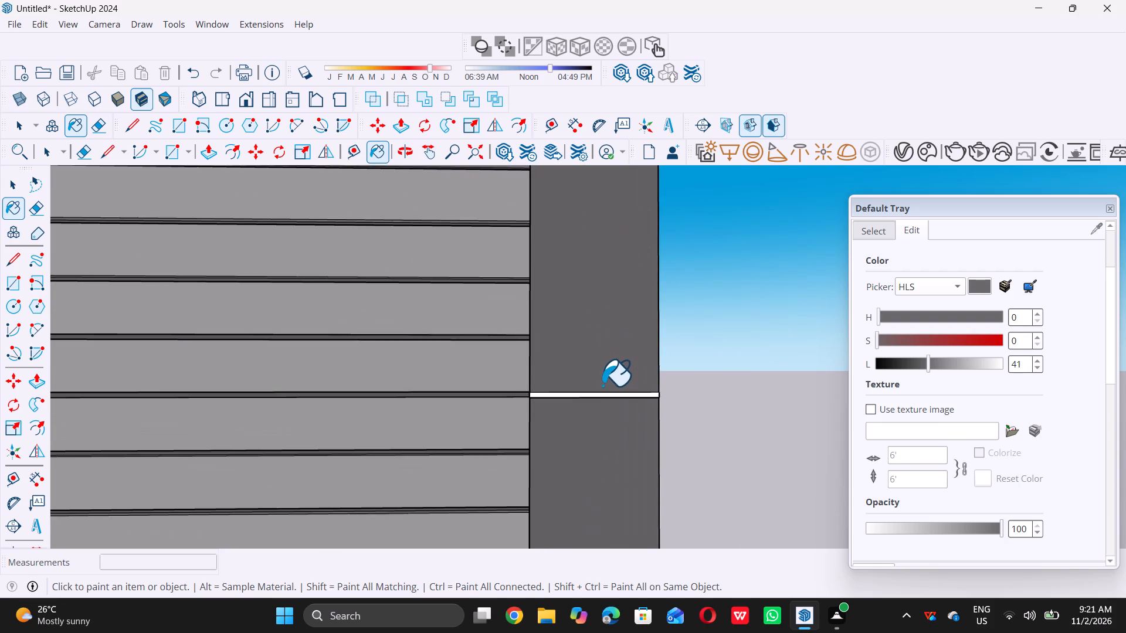
scroll(602, 385, up, 12)
triple_click(610, 405)
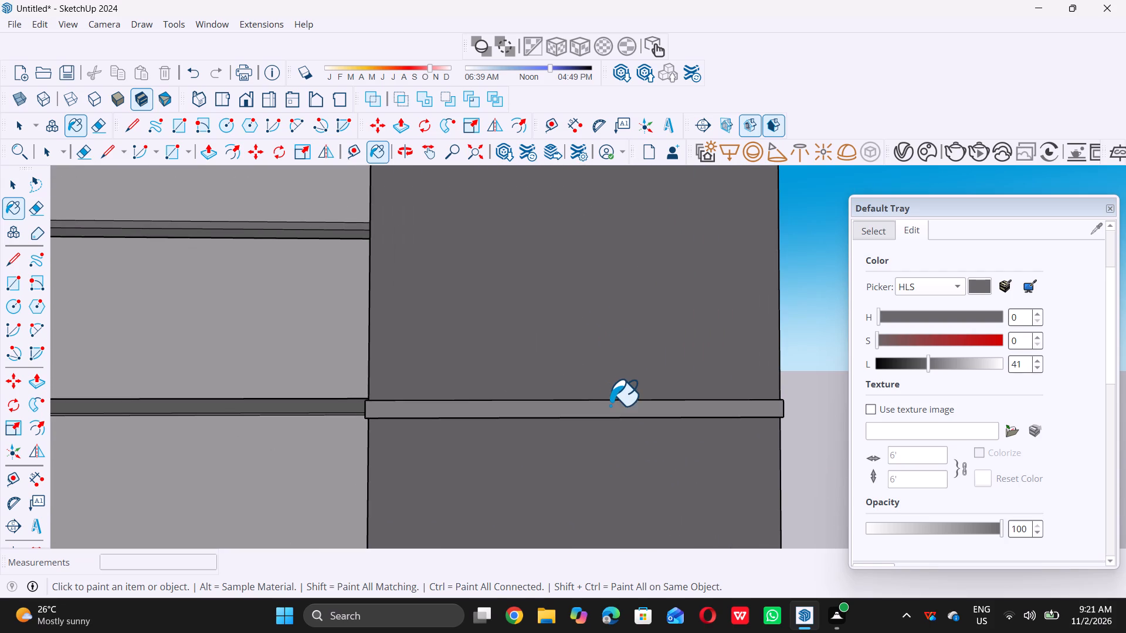
Paint the lower white band of the left column with the lightness 41 grey.
scroll(618, 402, down, 20)
scroll(618, 402, down, 11)
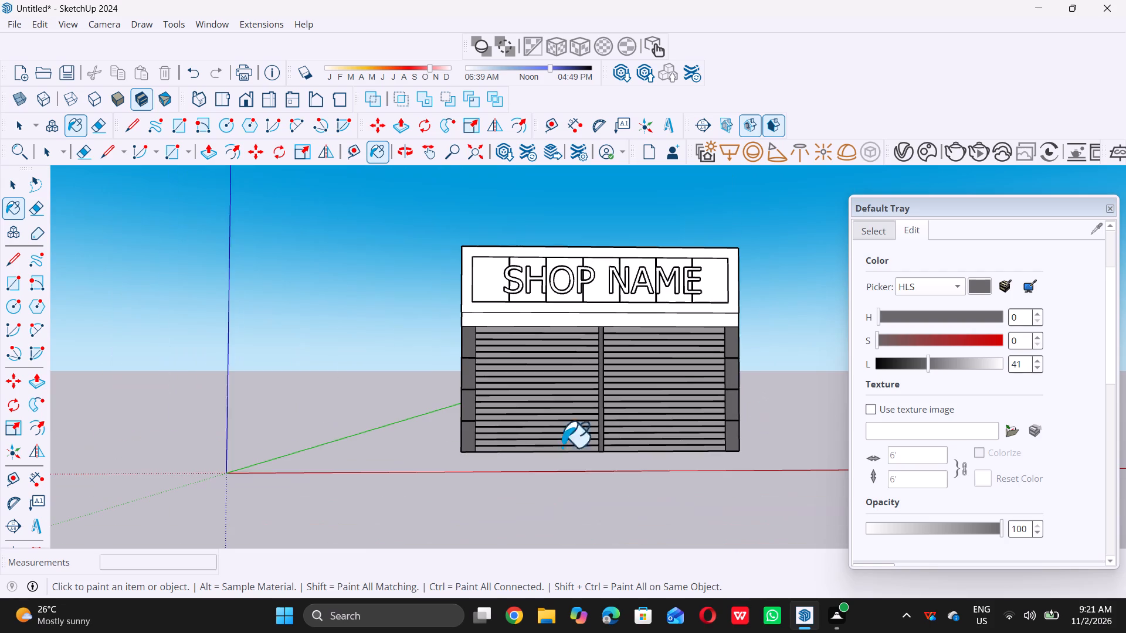
scroll(477, 422, up, 12)
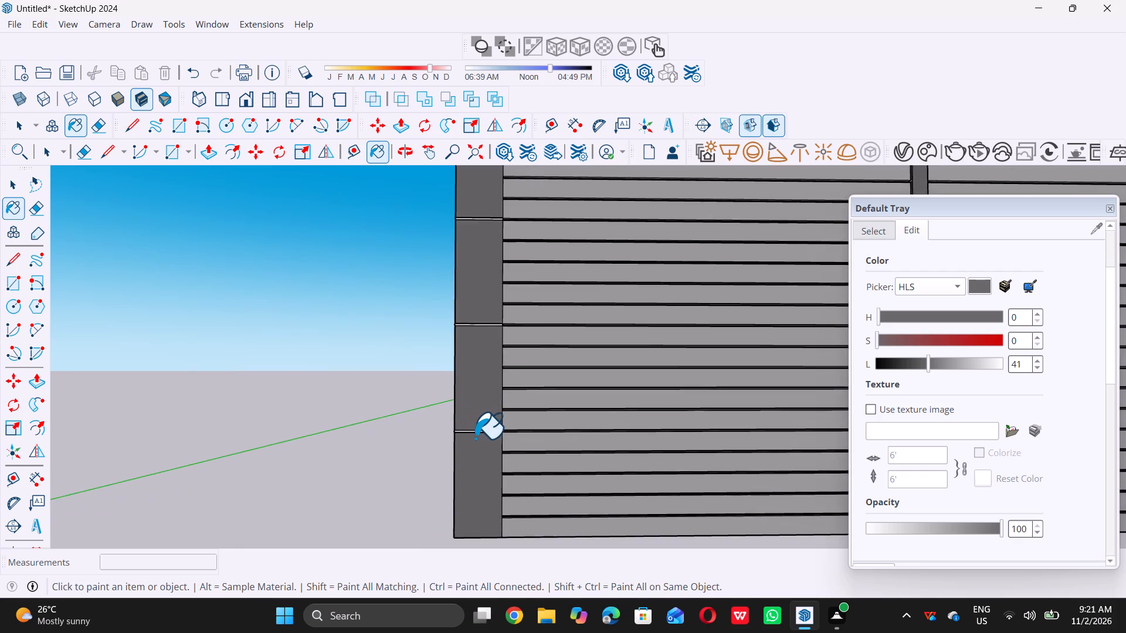
scroll(475, 438, up, 20)
scroll(475, 438, up, 3)
double_click(481, 426)
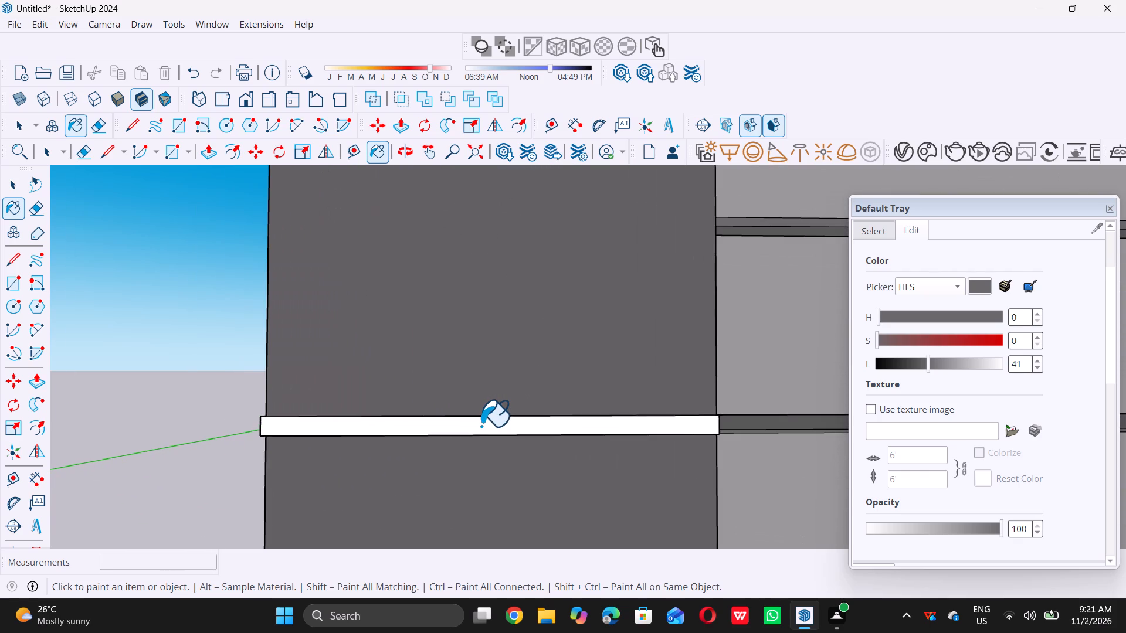
Paint the middle white band of the left column with the lightness 41 grey.
scroll(483, 426, down, 20)
scroll(483, 426, down, 6)
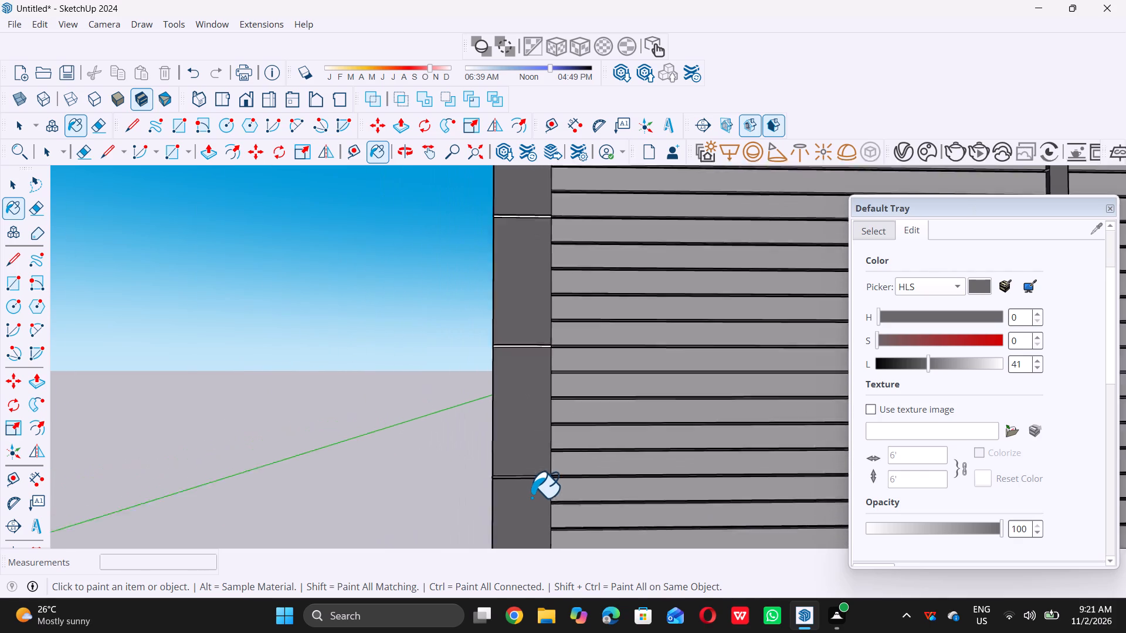
scroll(531, 497, down, 1)
scroll(523, 367, up, 19)
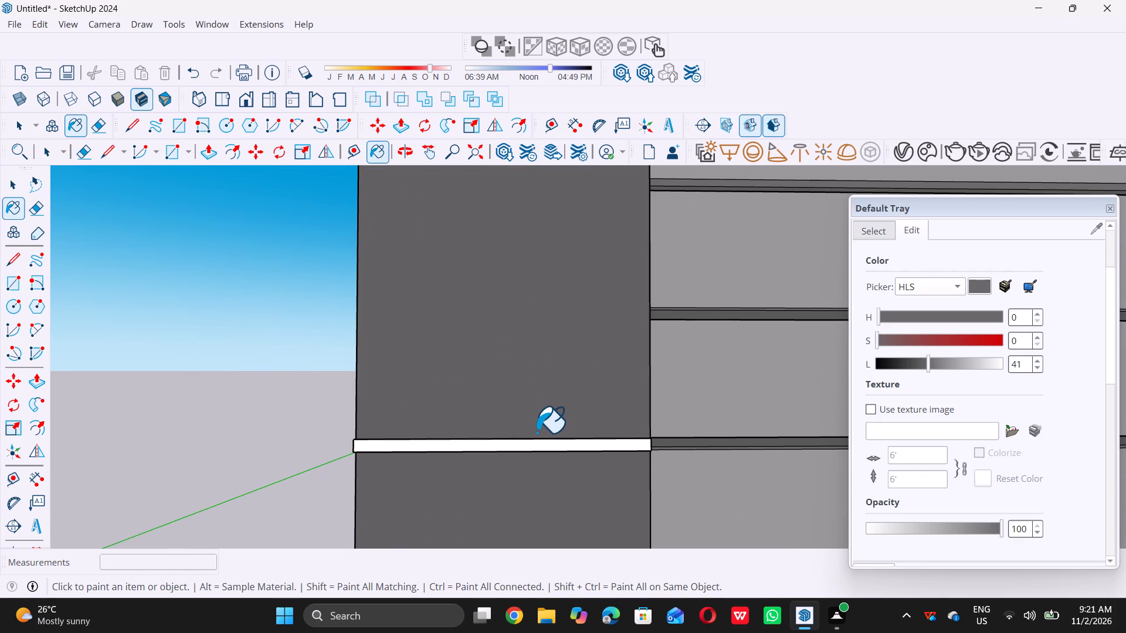
click(541, 445)
Paint the upper white band of the left column with the lightness 41 grey.
scroll(541, 447, down, 3)
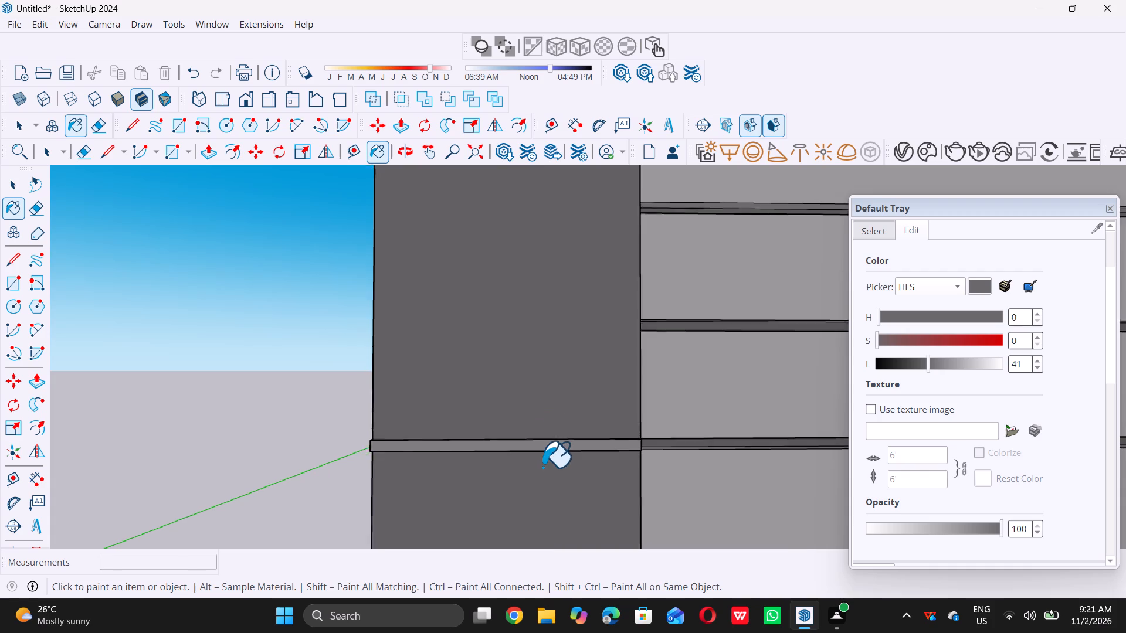
scroll(542, 467, down, 17)
scroll(540, 325, up, 7)
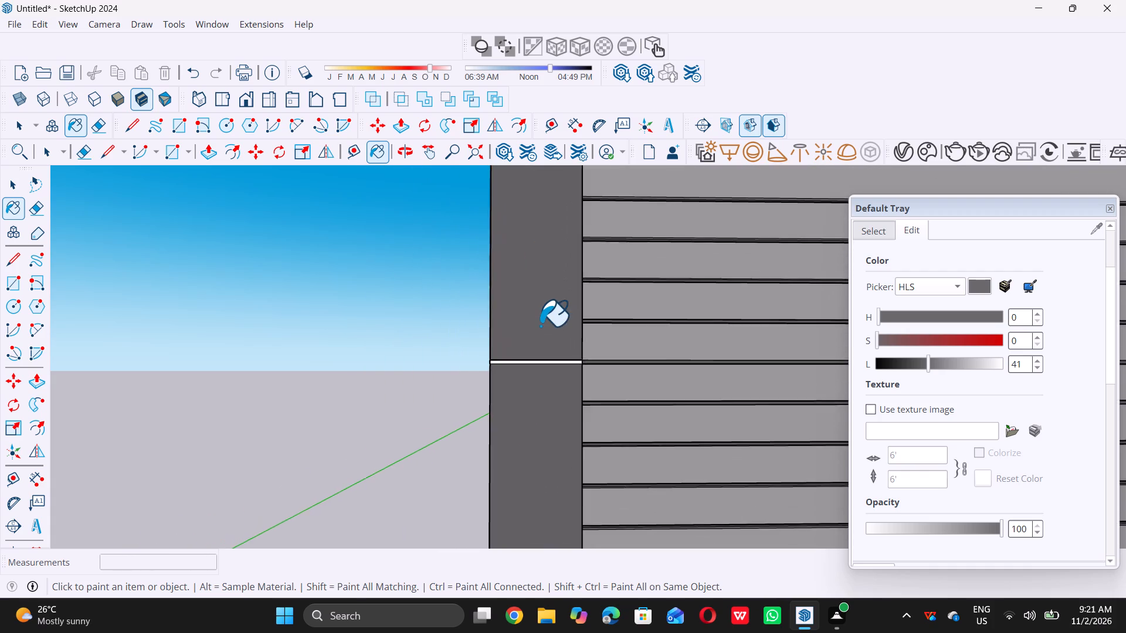
scroll(540, 325, up, 7)
scroll(536, 400, up, 6)
click(537, 405)
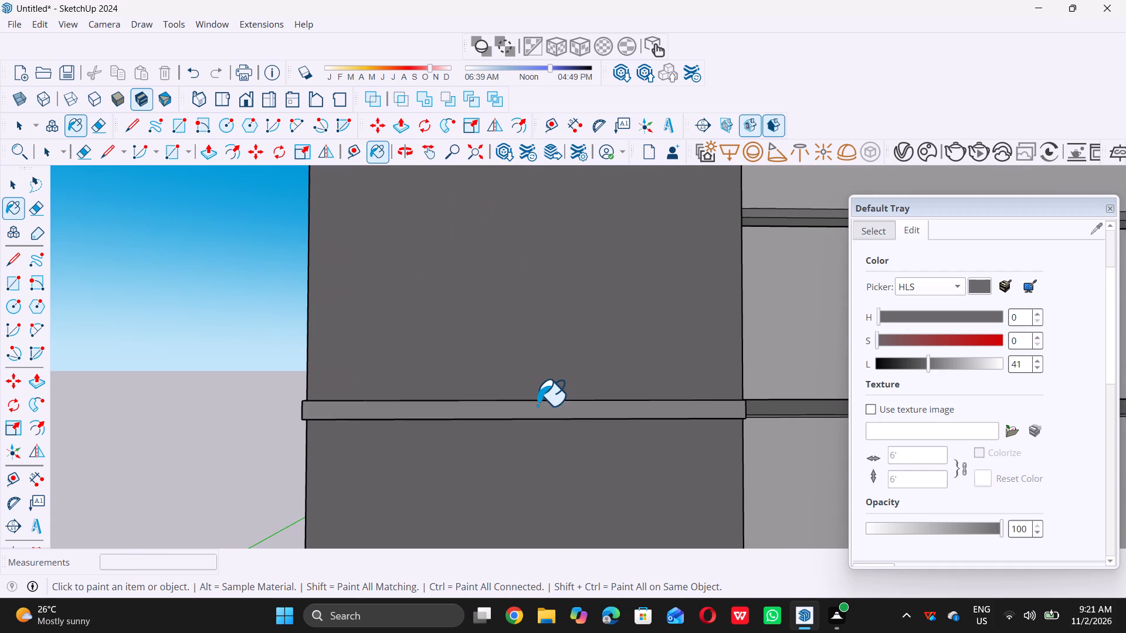
Lighten the grey material of the column bands by setting its lightness to 64.
triple_click(929, 365)
triple_click(930, 365)
drag(932, 365, 954, 370)
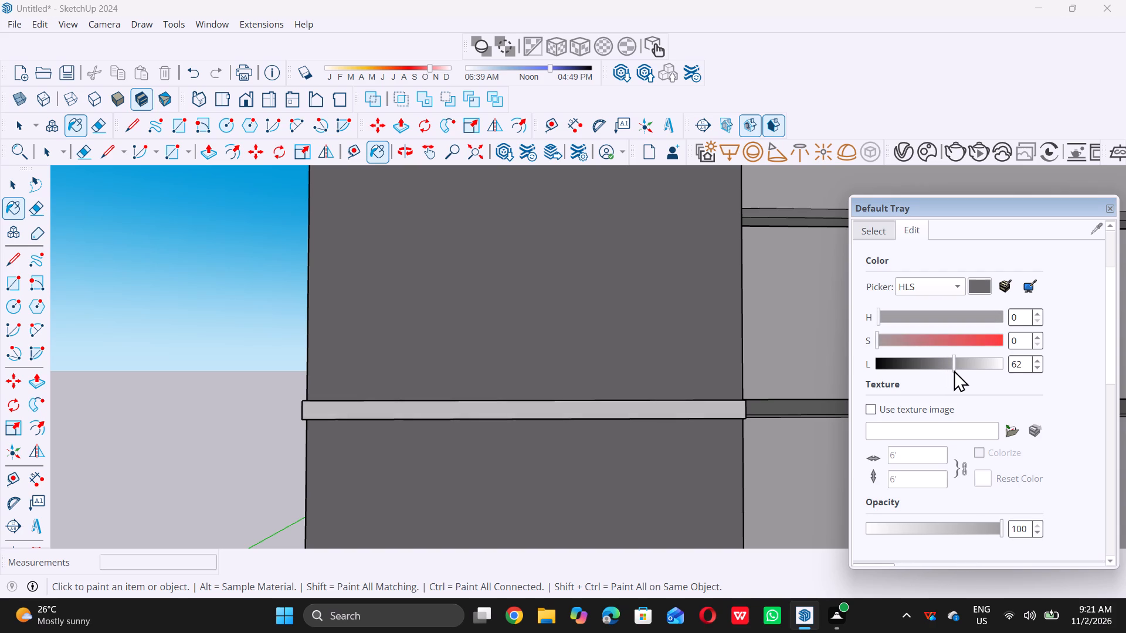
drag(954, 370, 955, 370)
click(955, 370)
scroll(308, 366, down, 14)
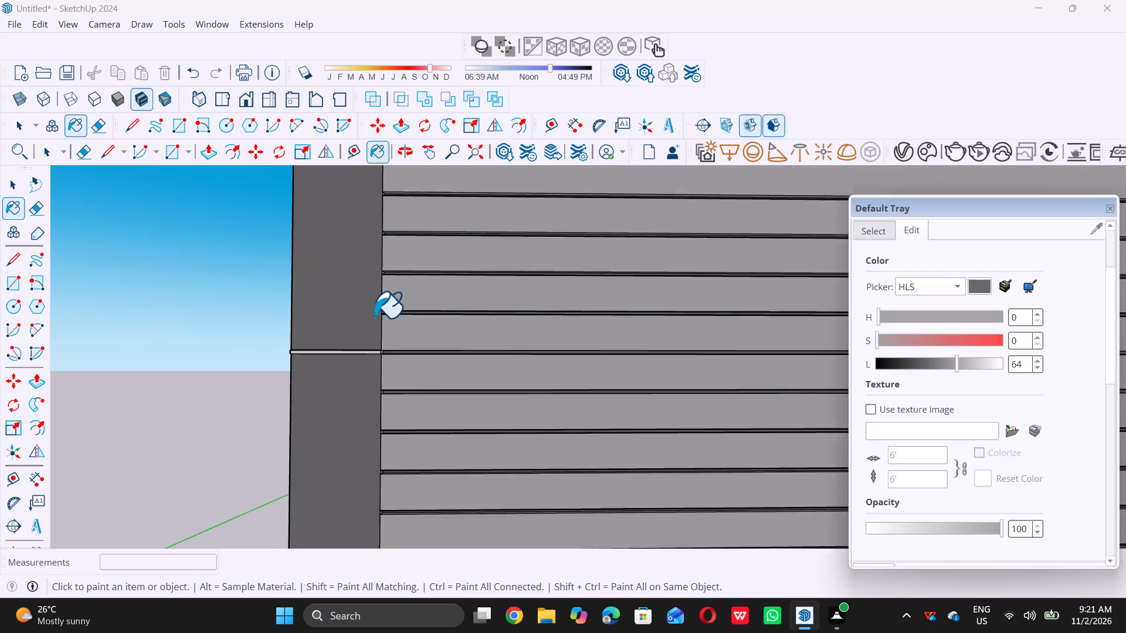
scroll(374, 317, down, 10)
scroll(247, 336, down, 5)
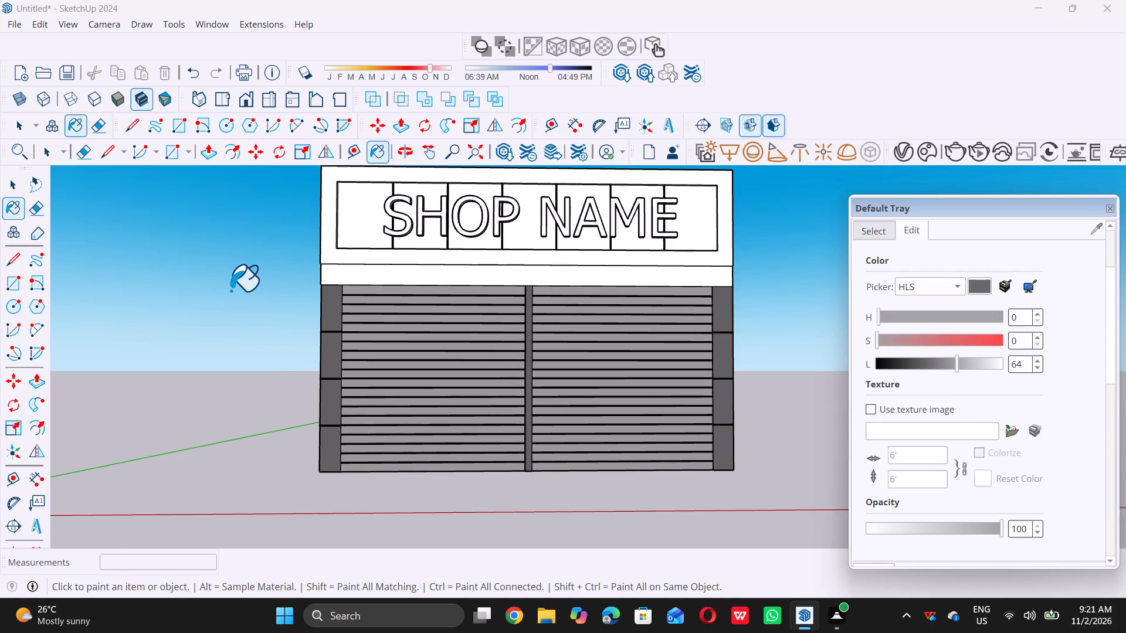
Examine the painted slats, post and columns of the shop front from several angles.
key(space)
scroll(233, 287, down, 6)
middle_drag(366, 316, 359, 355)
scroll(400, 290, down, 5)
middle_drag(409, 332, 466, 285)
middle_click(466, 285)
scroll(466, 285, up, 7)
key(space)
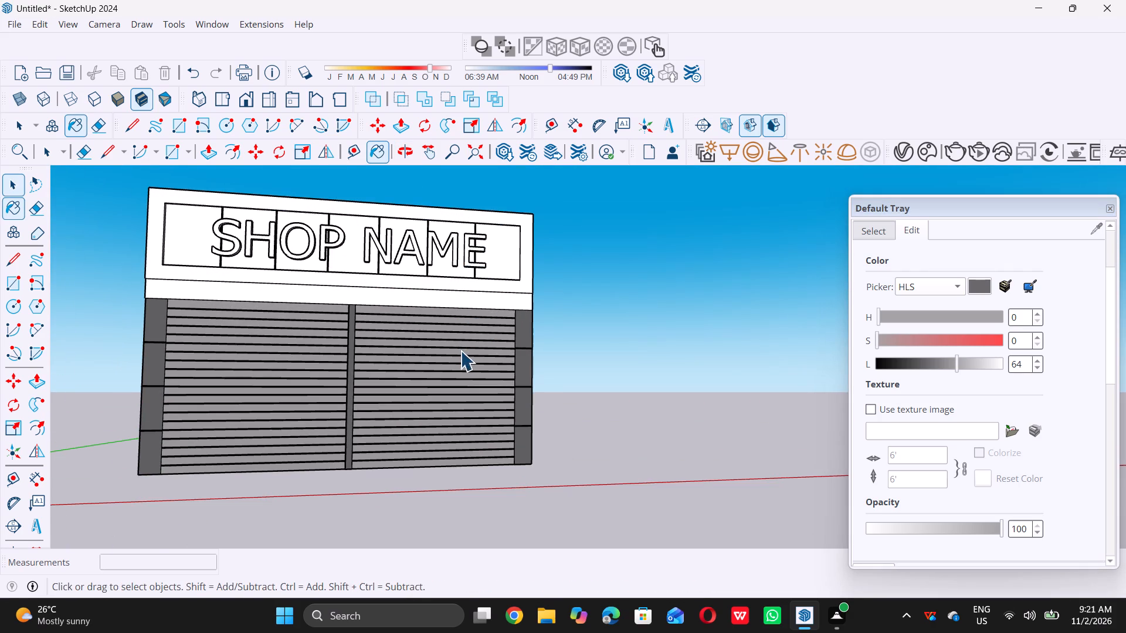
scroll(463, 348, down, 4)
middle_drag(463, 380, 408, 392)
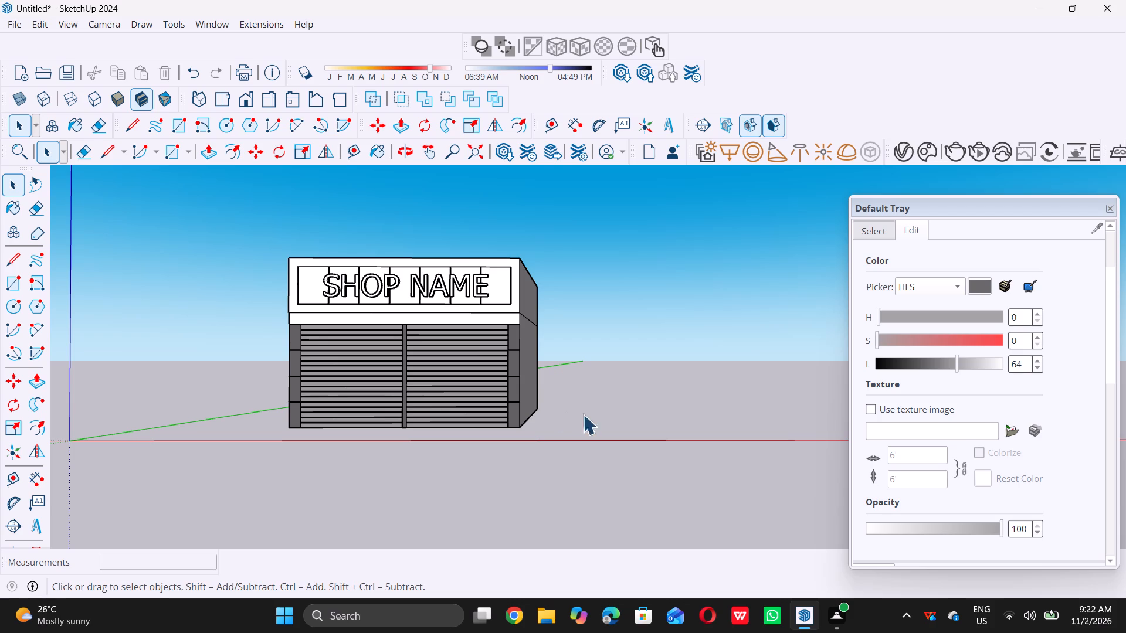
Paint the four background panels behind SHOP and the N of the sign with the dark grey of lightness 31.
scroll(954, 408, down, 4)
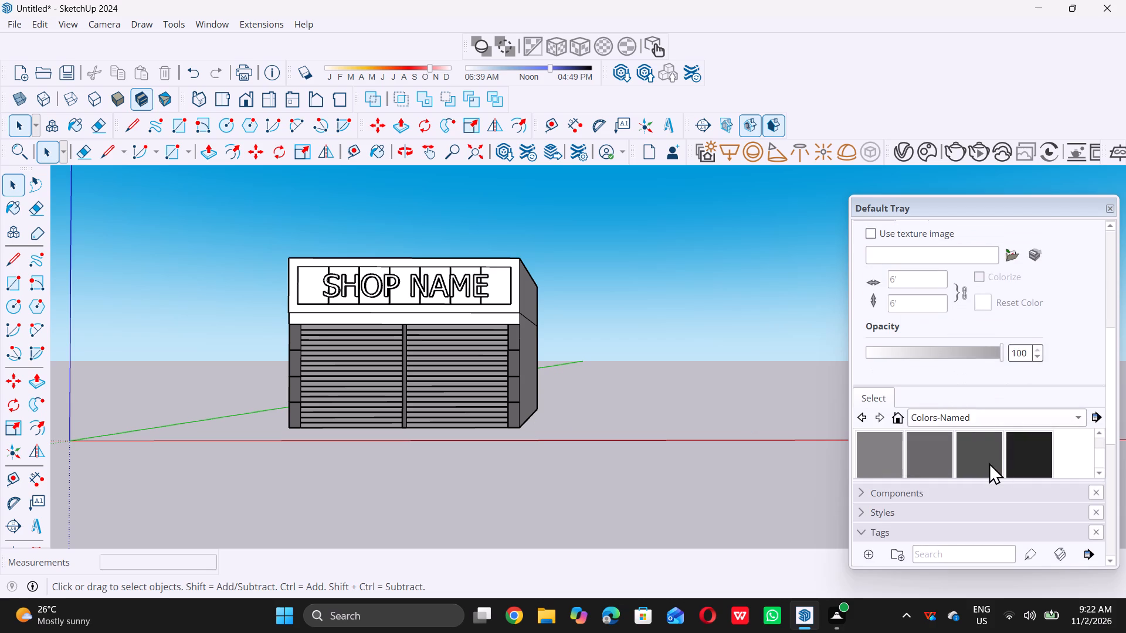
click(985, 463)
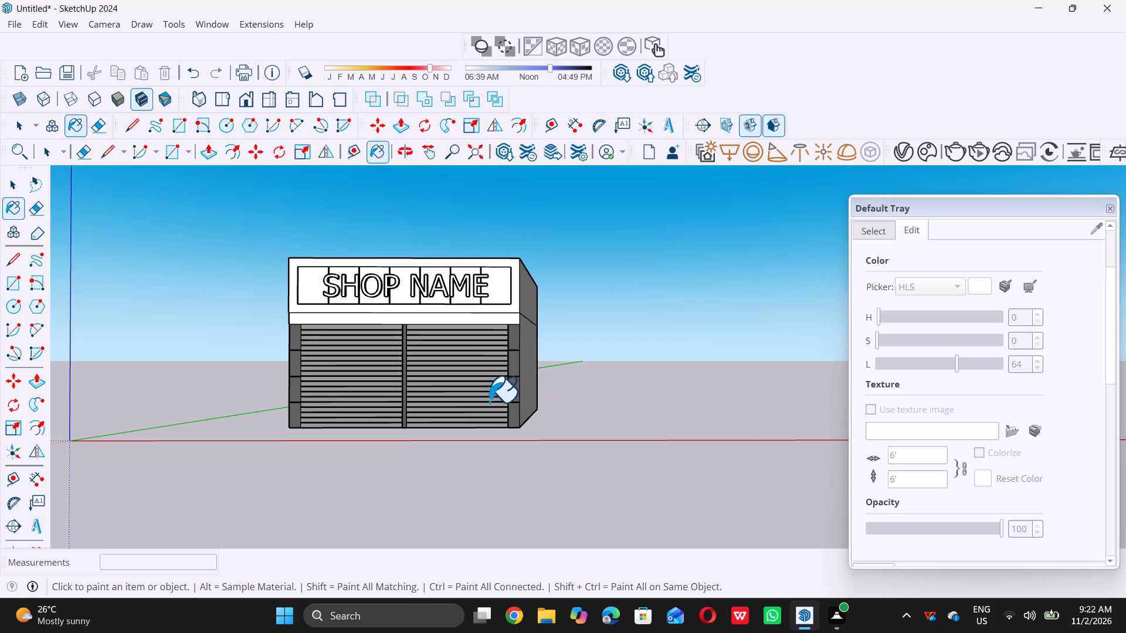
scroll(324, 277, up, 5)
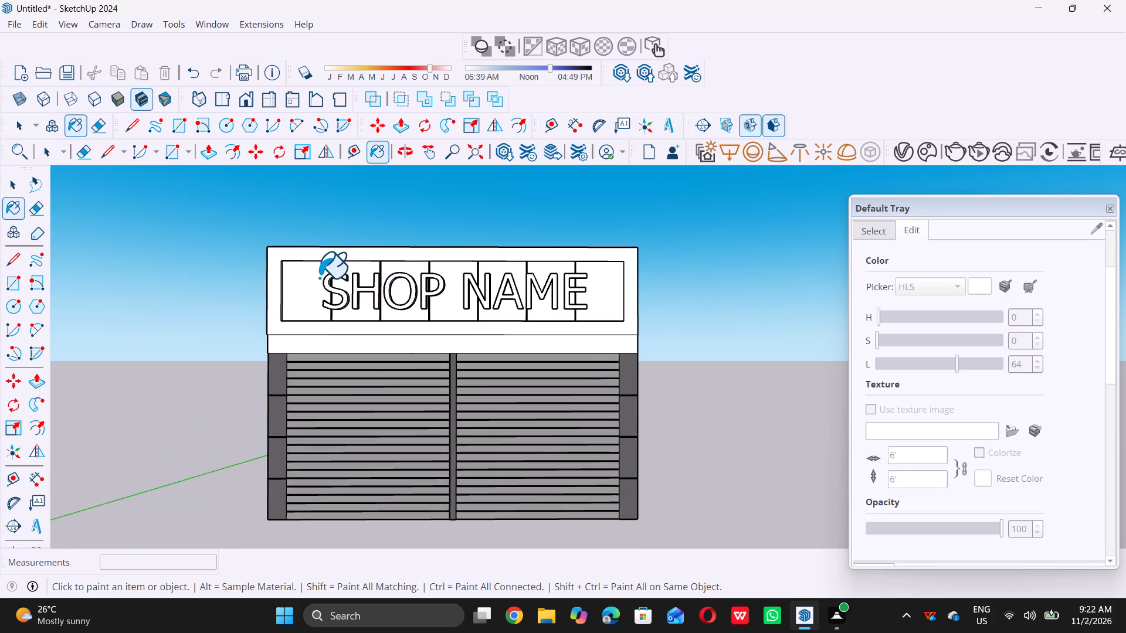
scroll(319, 277, up, 5)
double_click(316, 277)
scroll(372, 268, up, 5)
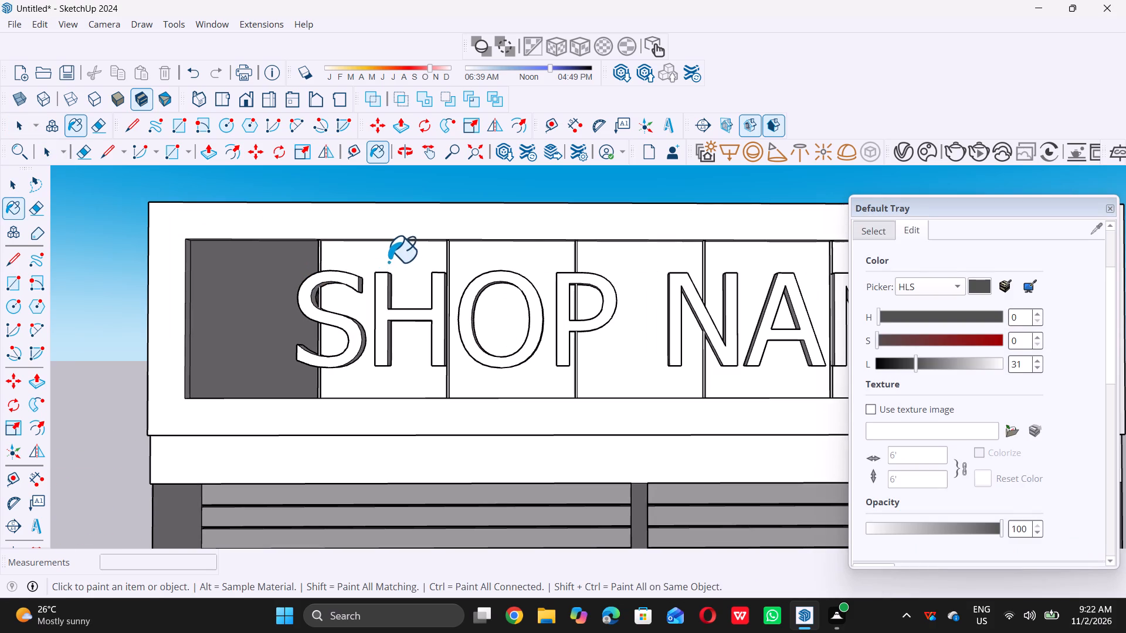
double_click(388, 261)
double_click(542, 261)
click(605, 264)
Paint the remaining three background panels behind AME of the sign with the same lightness 31 dark grey.
scroll(258, 257, down, 3)
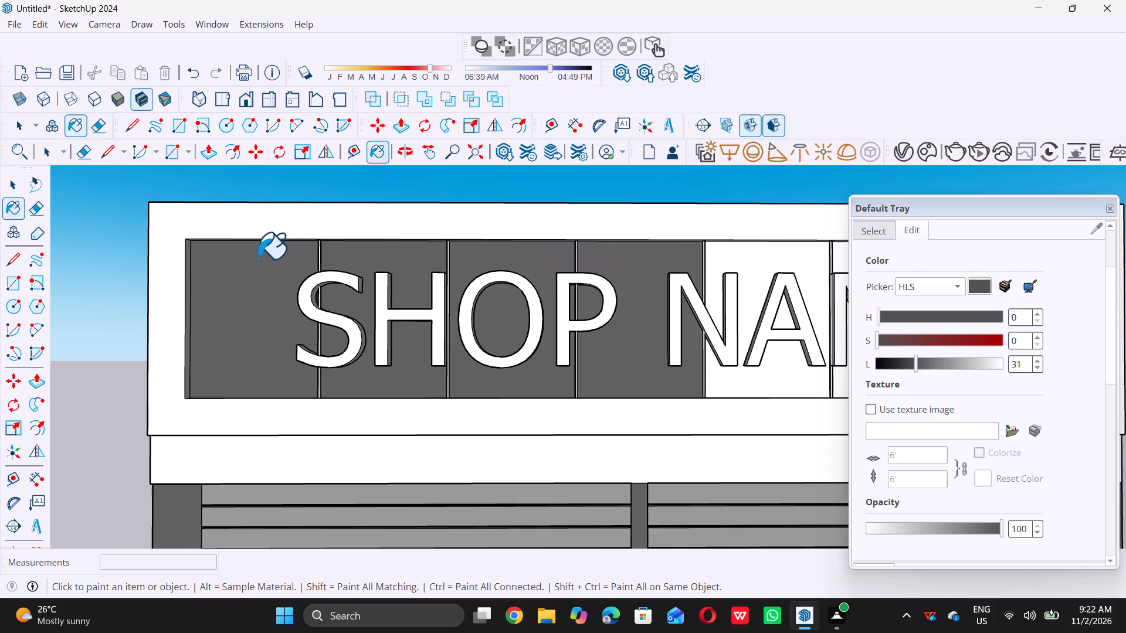
scroll(258, 258, down, 1)
scroll(591, 264, up, 2)
click(645, 256)
click(720, 262)
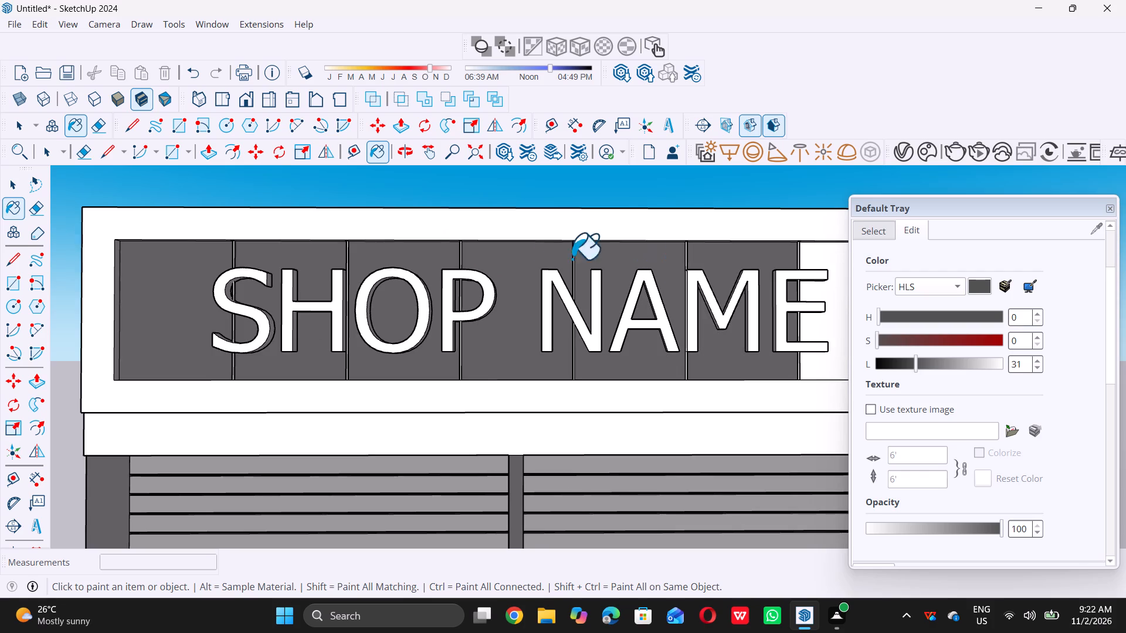
scroll(406, 274, down, 8)
scroll(614, 291, up, 4)
double_click(614, 291)
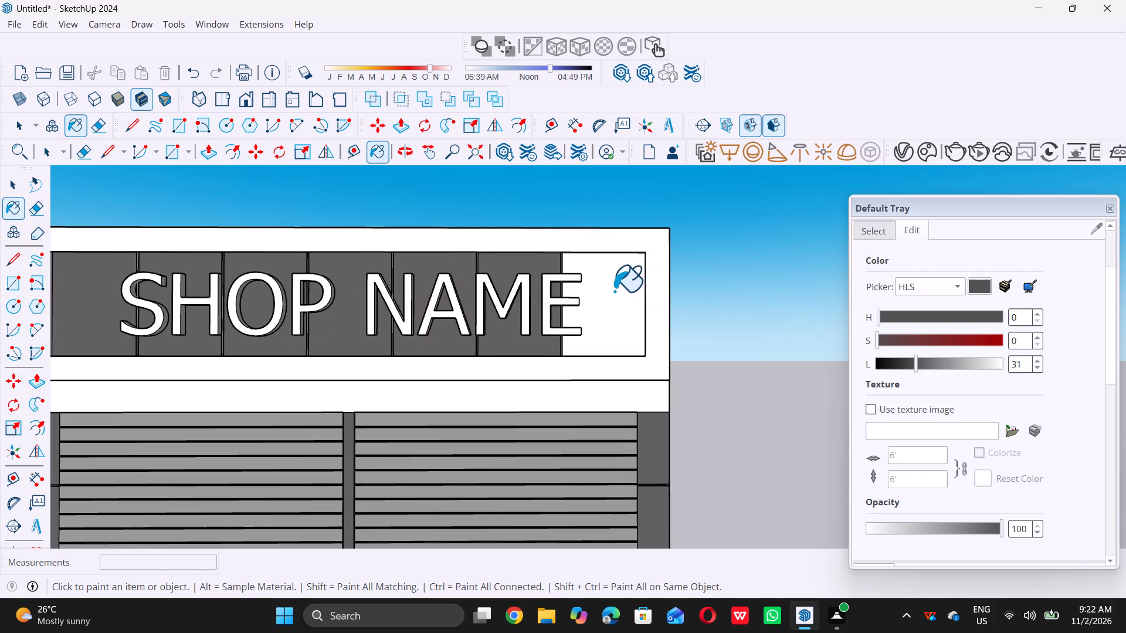
scroll(632, 296, down, 8)
middle_drag(341, 360, 428, 380)
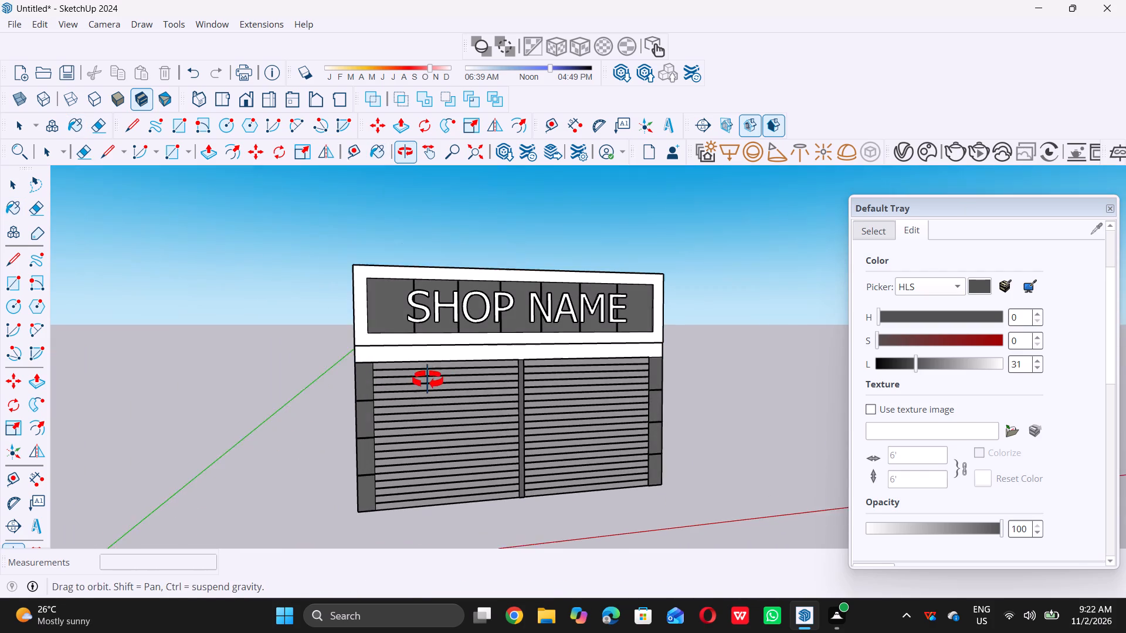
middle_drag(428, 380, 430, 382)
key(space)
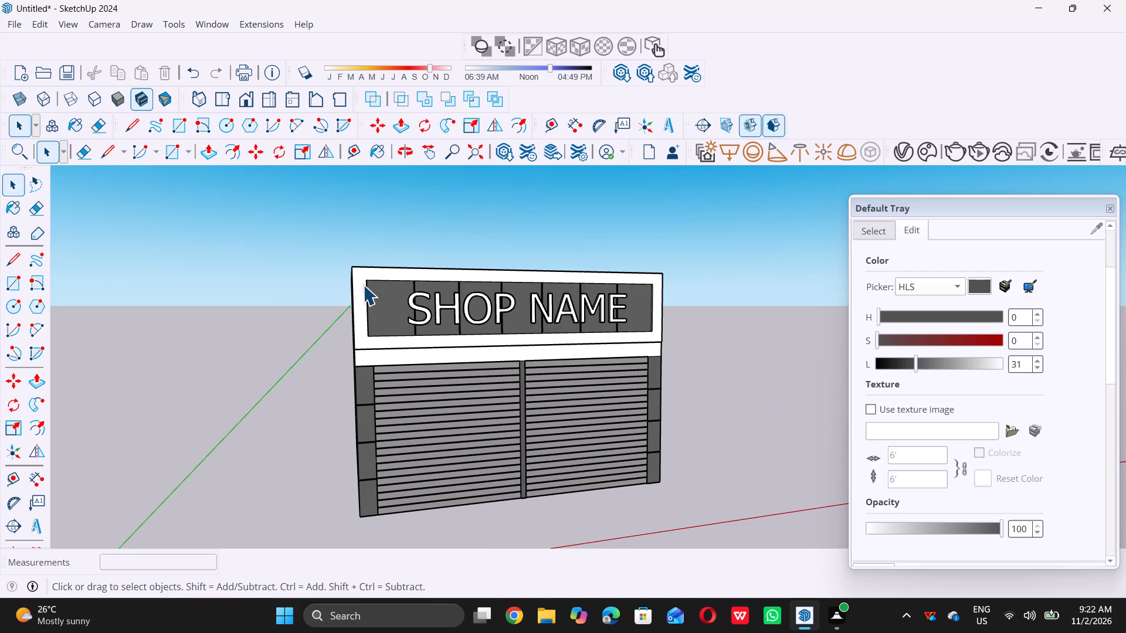
Darken the grey material of the sign panels by setting its lightness to 28.
scroll(362, 283, up, 5)
scroll(442, 302, up, 13)
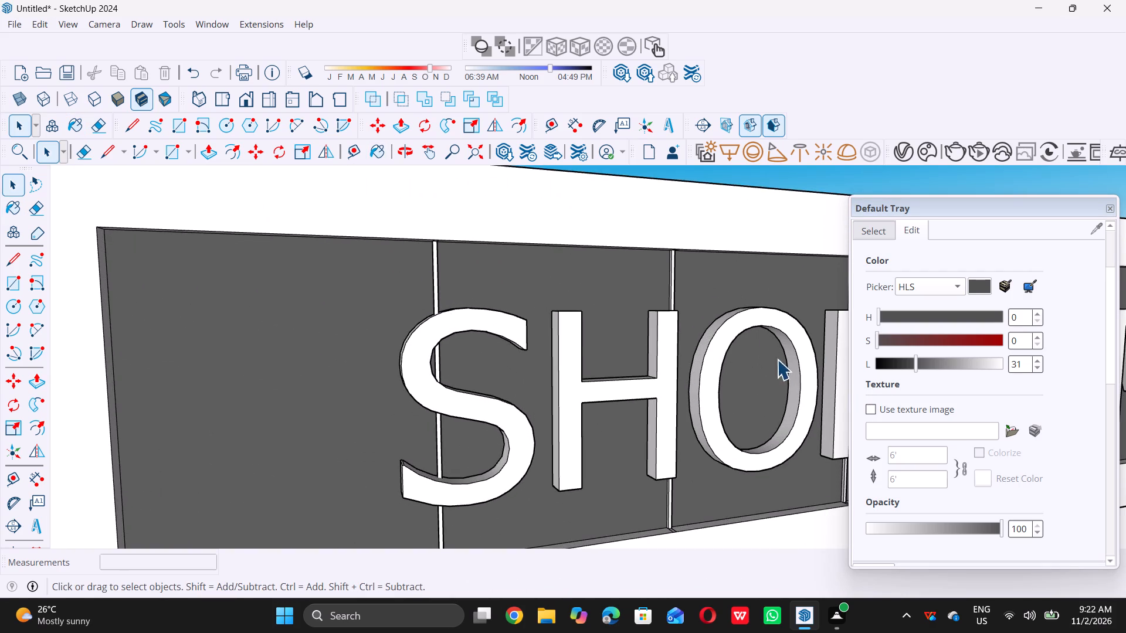
triple_click(915, 370)
click(914, 370)
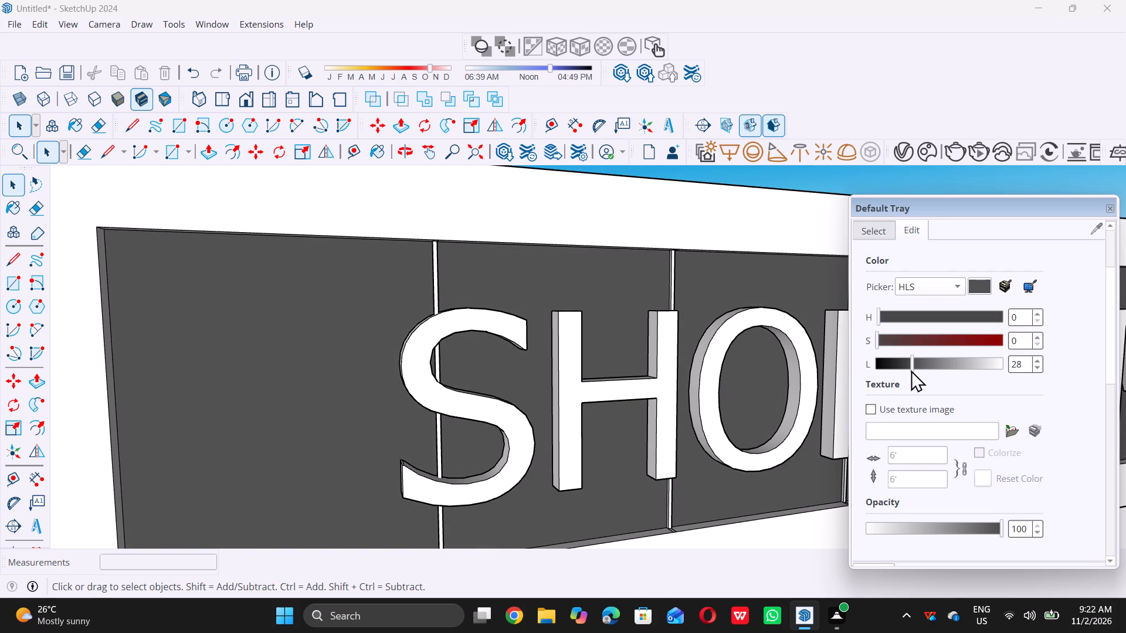
Paint the white divider strip behind the sign's letter E with the grey of lightness 50 from Colors-Named.
scroll(226, 327, down, 20)
scroll(226, 327, down, 3)
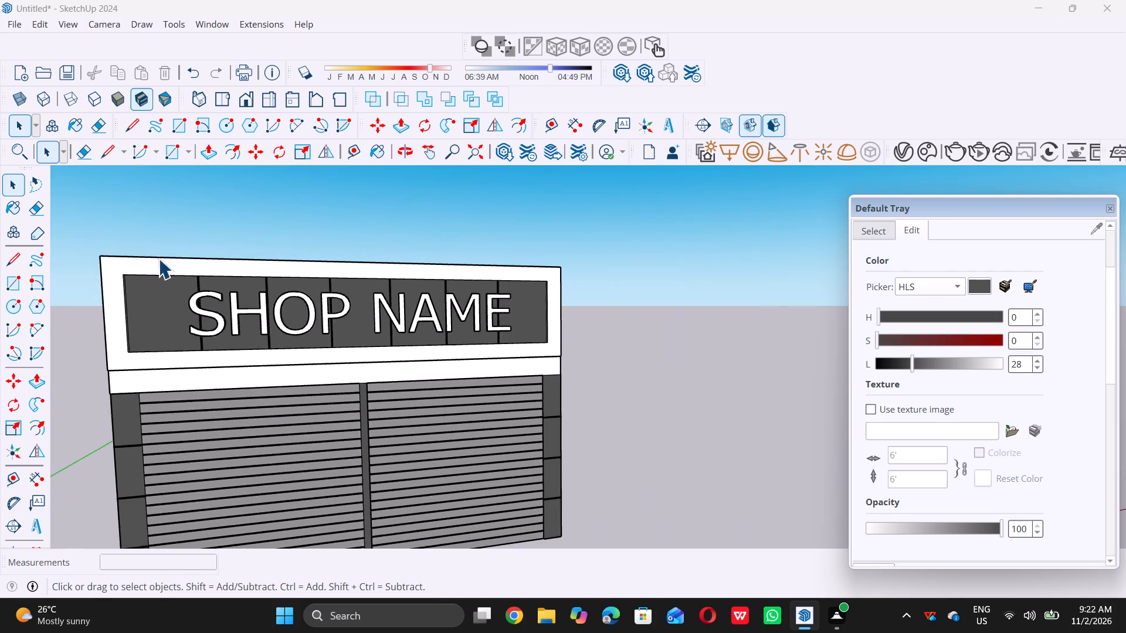
scroll(158, 258, down, 2)
middle_drag(302, 307, 182, 288)
middle_click(182, 288)
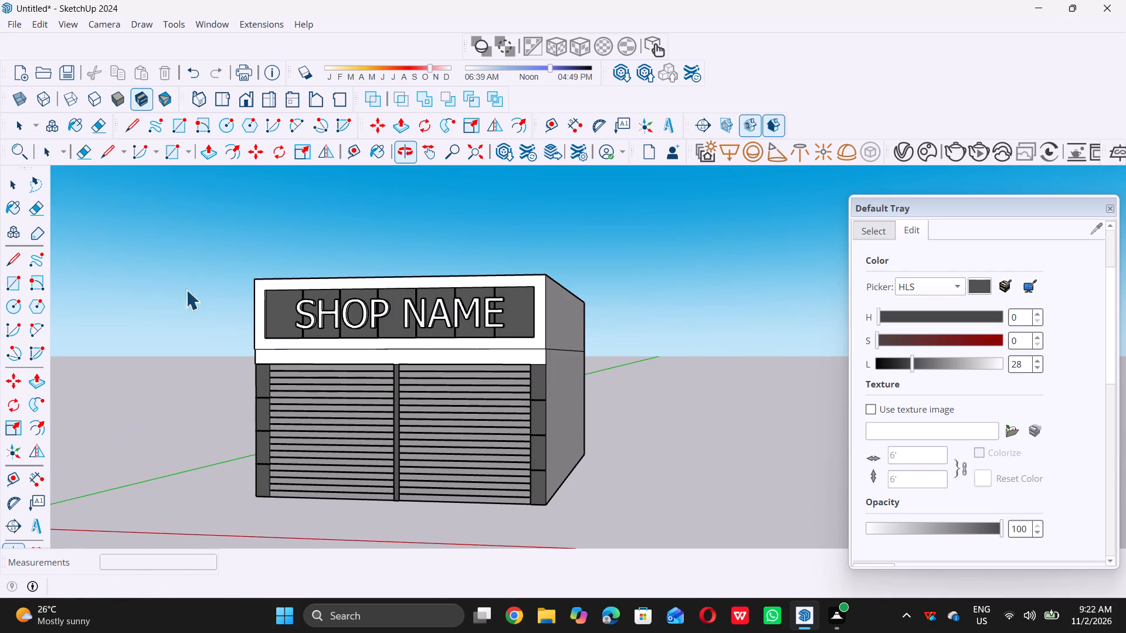
scroll(878, 382, down, 5)
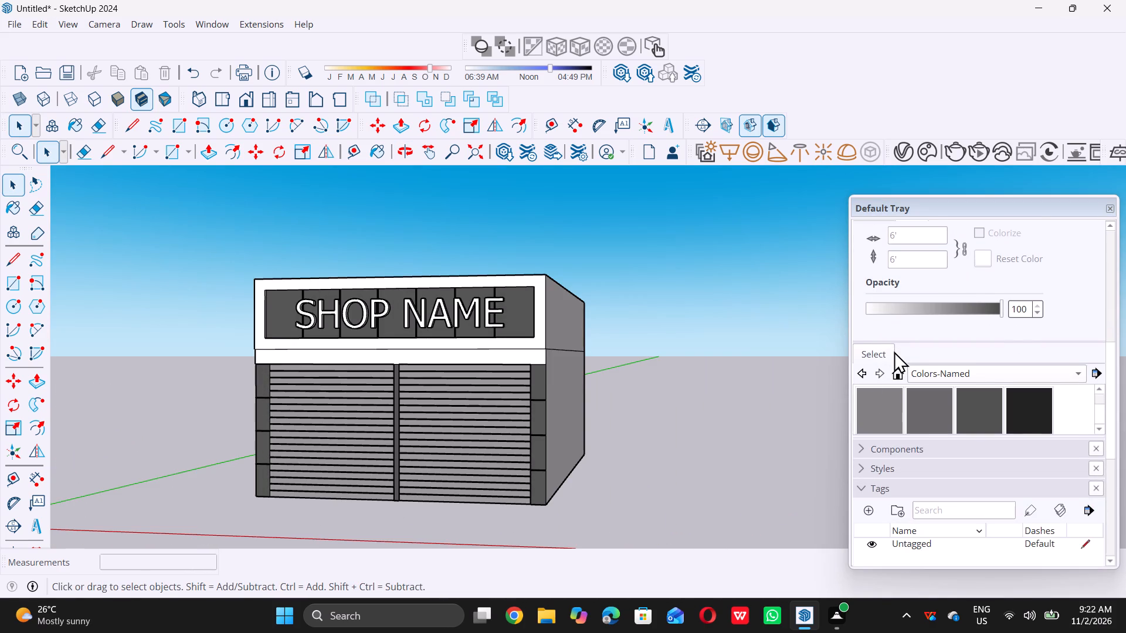
double_click(893, 413)
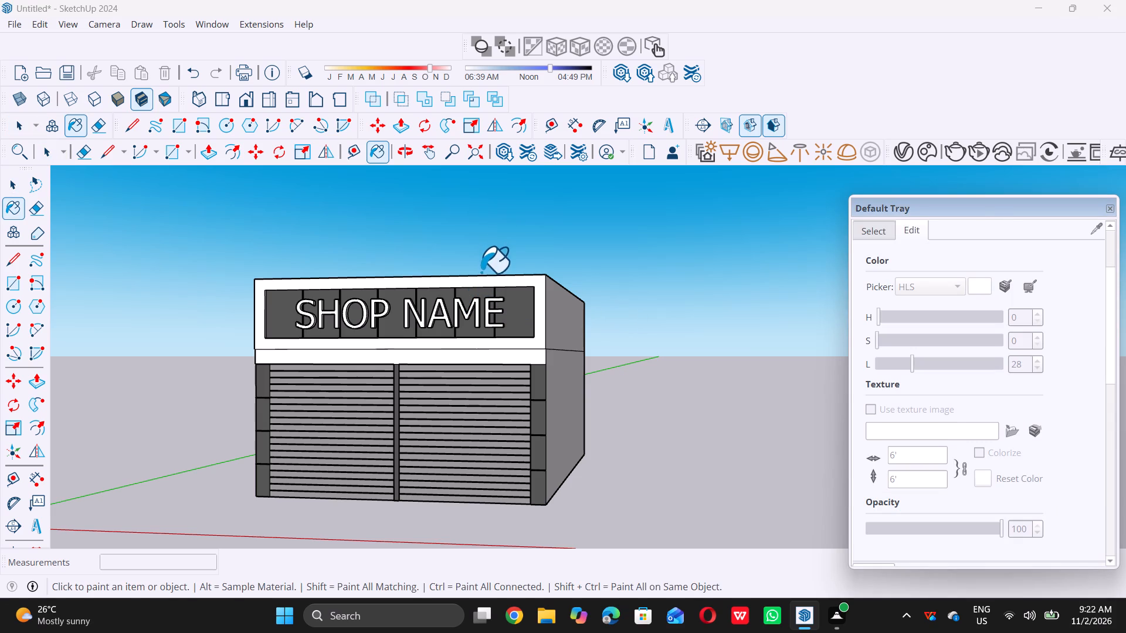
scroll(479, 290, up, 16)
scroll(521, 286, up, 5)
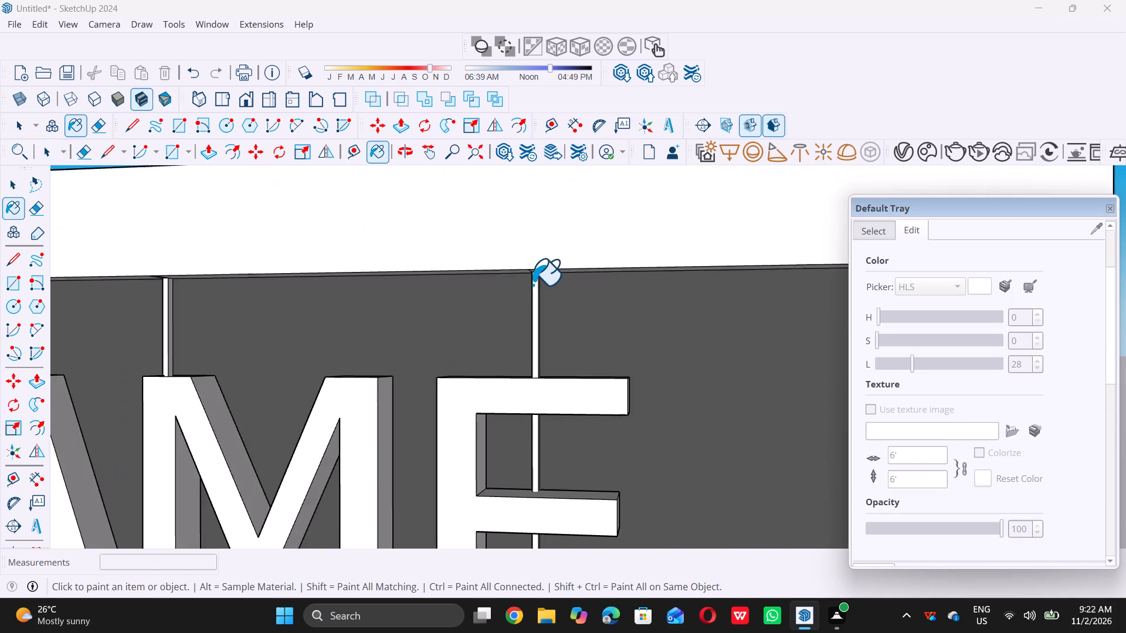
scroll(533, 284, up, 20)
double_click(542, 285)
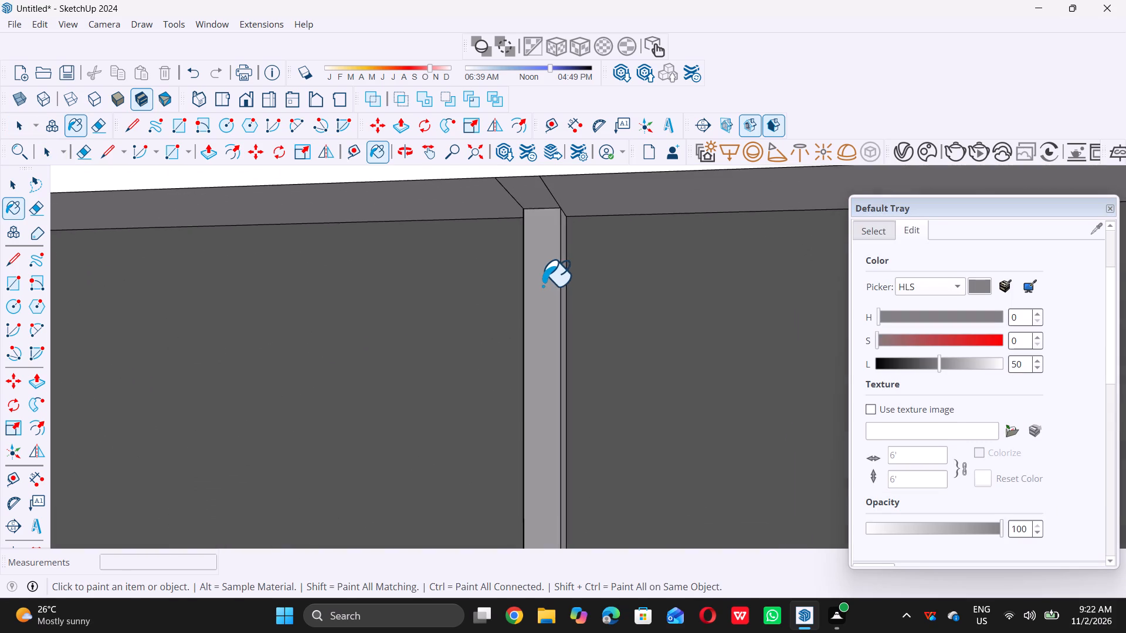
Paint the white divider strip behind the sign's letter M with the lightness 50 grey.
scroll(542, 285, down, 20)
scroll(542, 285, down, 4)
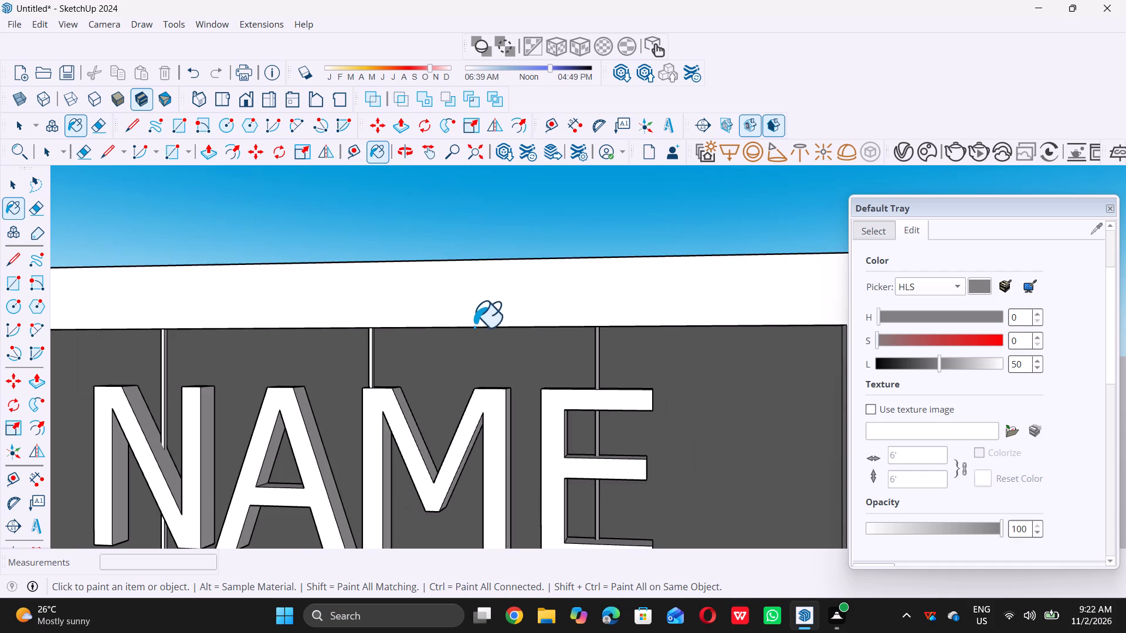
scroll(318, 346, up, 11)
scroll(425, 367, up, 5)
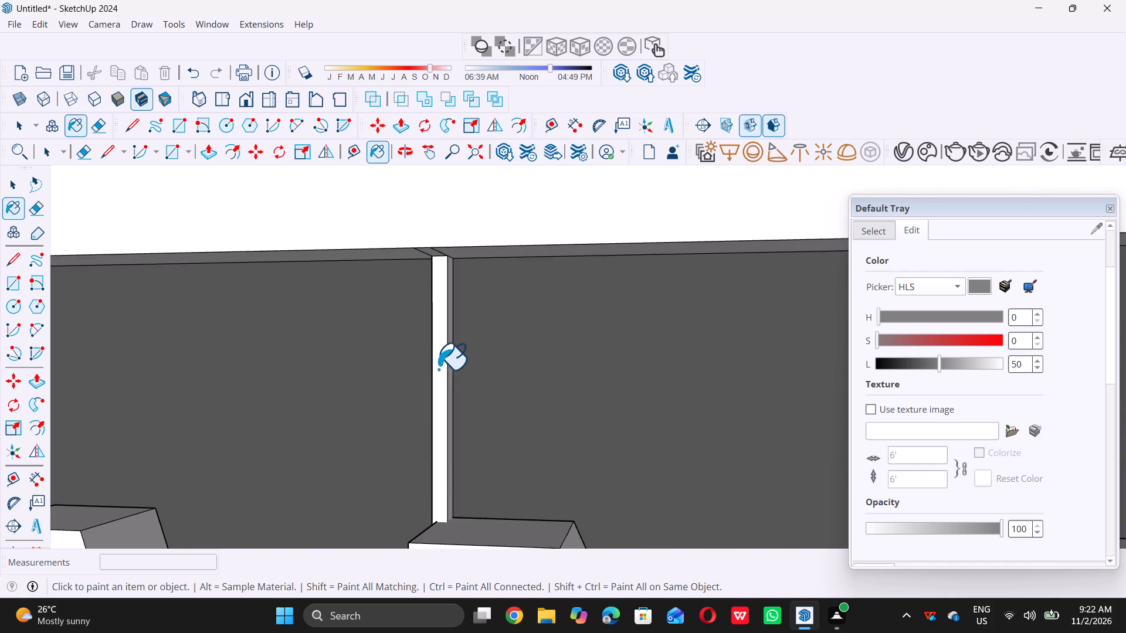
scroll(440, 369, up, 9)
double_click(441, 365)
Paint the white divider strip behind the sign's letter N with the lightness 50 grey.
scroll(445, 364, down, 12)
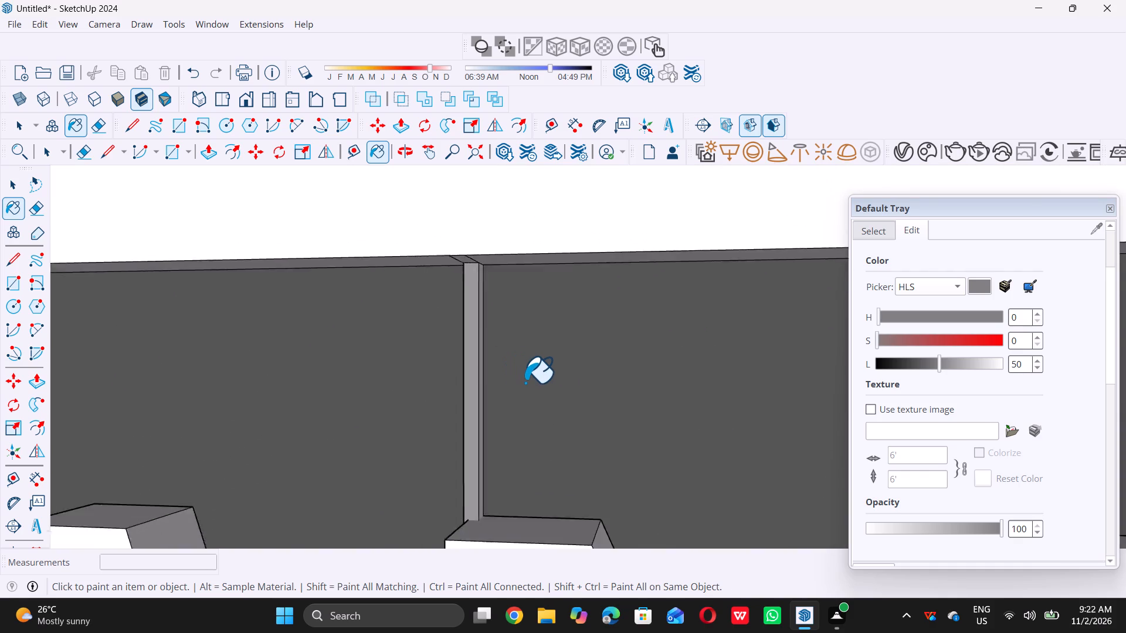
scroll(525, 382, down, 15)
scroll(317, 374, up, 16)
scroll(328, 375, up, 10)
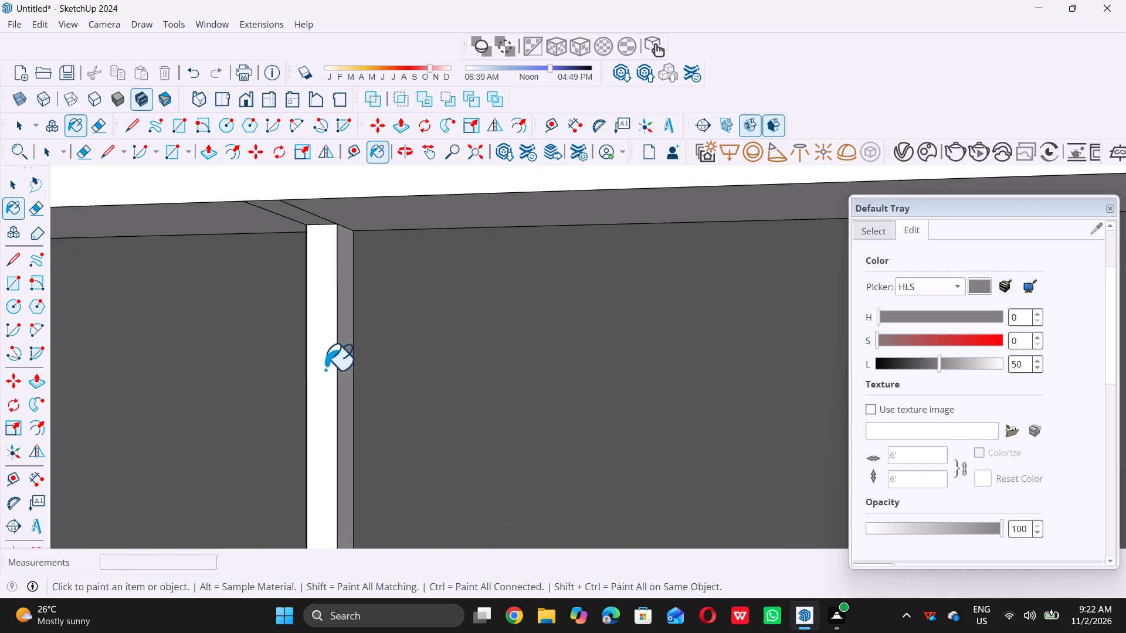
double_click(325, 367)
Paint the white divider strip behind the sign's letter P with the lightness 50 grey.
scroll(336, 368, down, 20)
scroll(336, 368, down, 4)
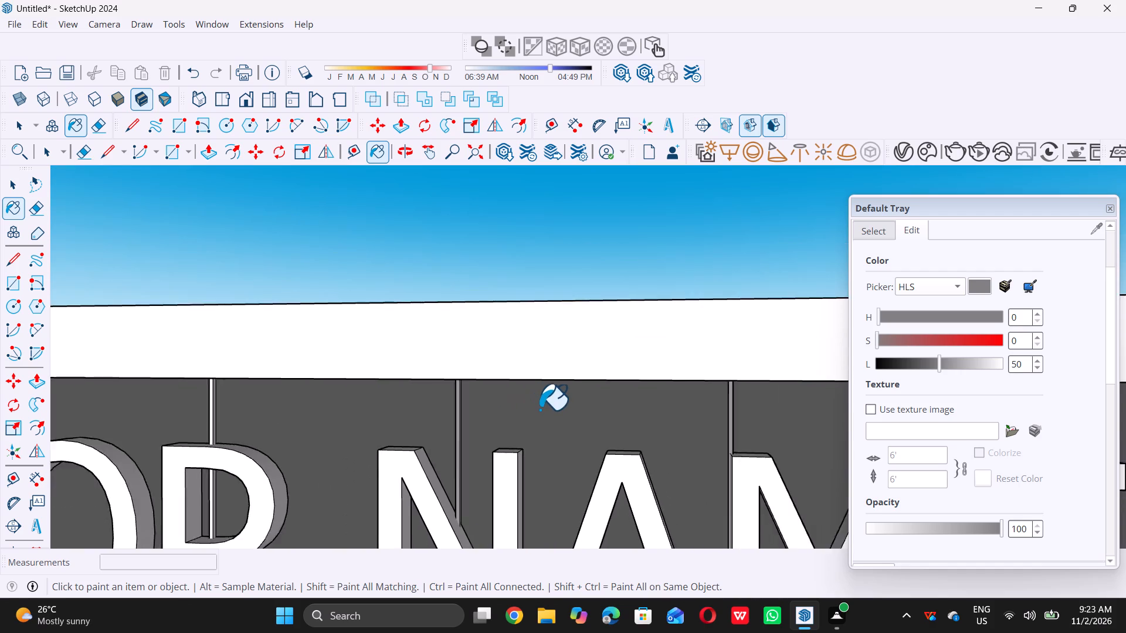
scroll(540, 409, down, 8)
scroll(313, 409, up, 6)
scroll(436, 414, up, 6)
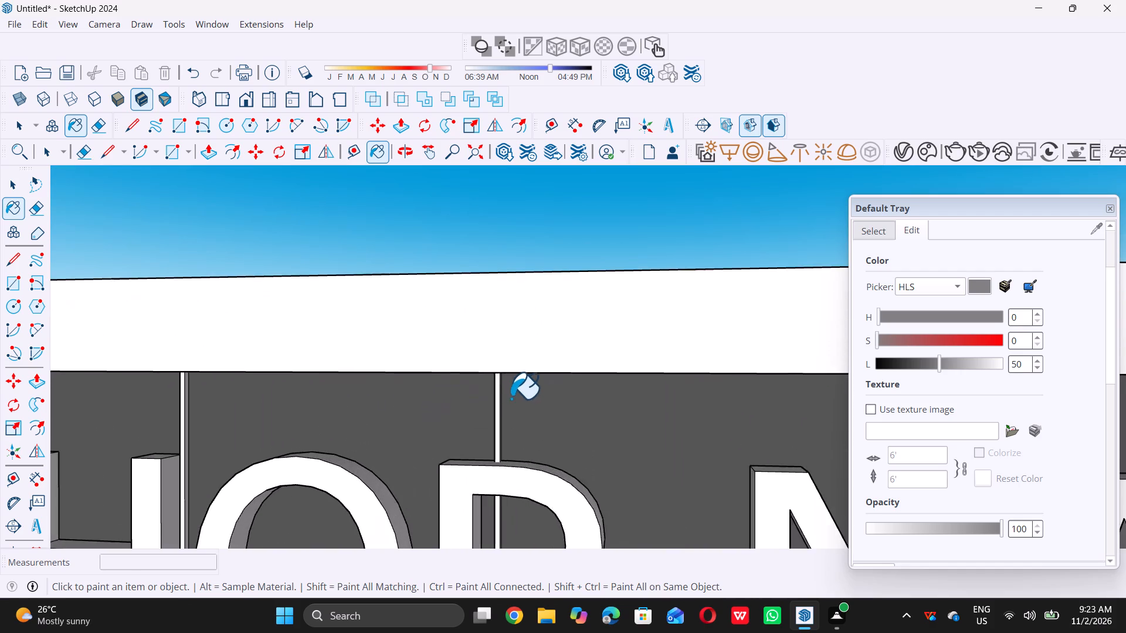
scroll(500, 401, up, 14)
double_click(496, 397)
Paint the white divider strip between the sign's letters H and O with the lightness 50 grey.
scroll(497, 397, down, 2)
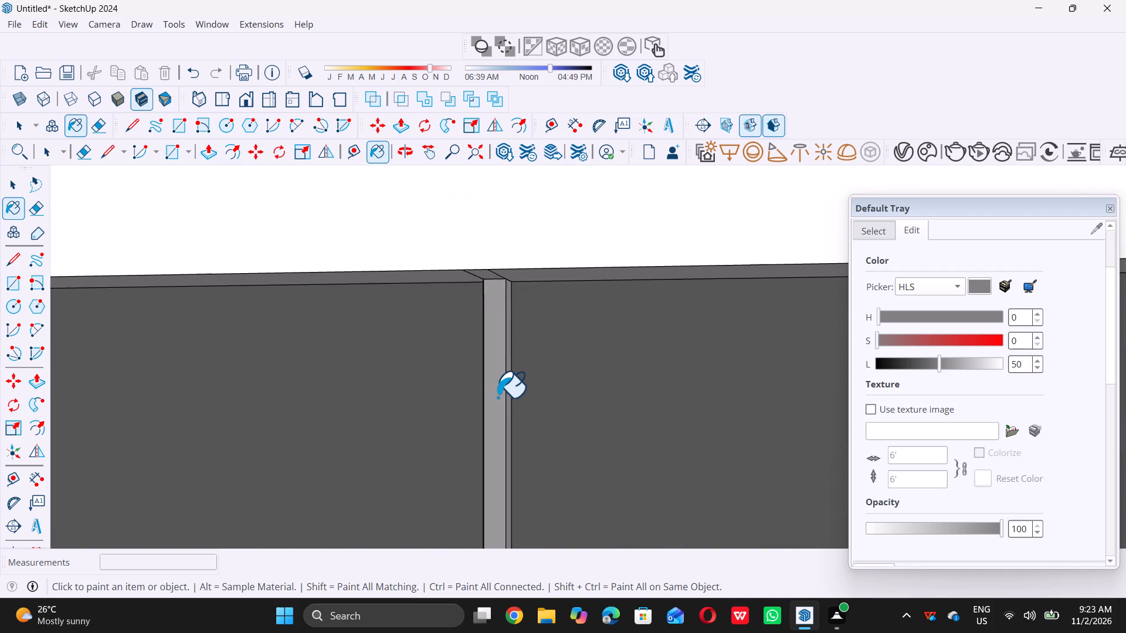
scroll(497, 397, down, 20)
scroll(497, 397, down, 1)
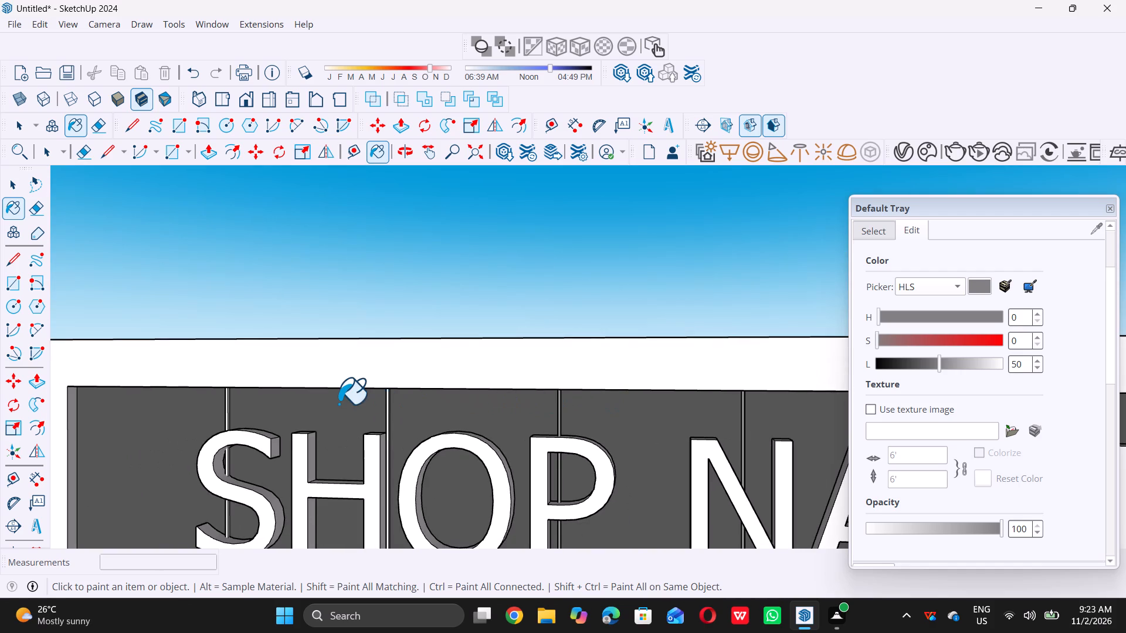
scroll(338, 403, up, 17)
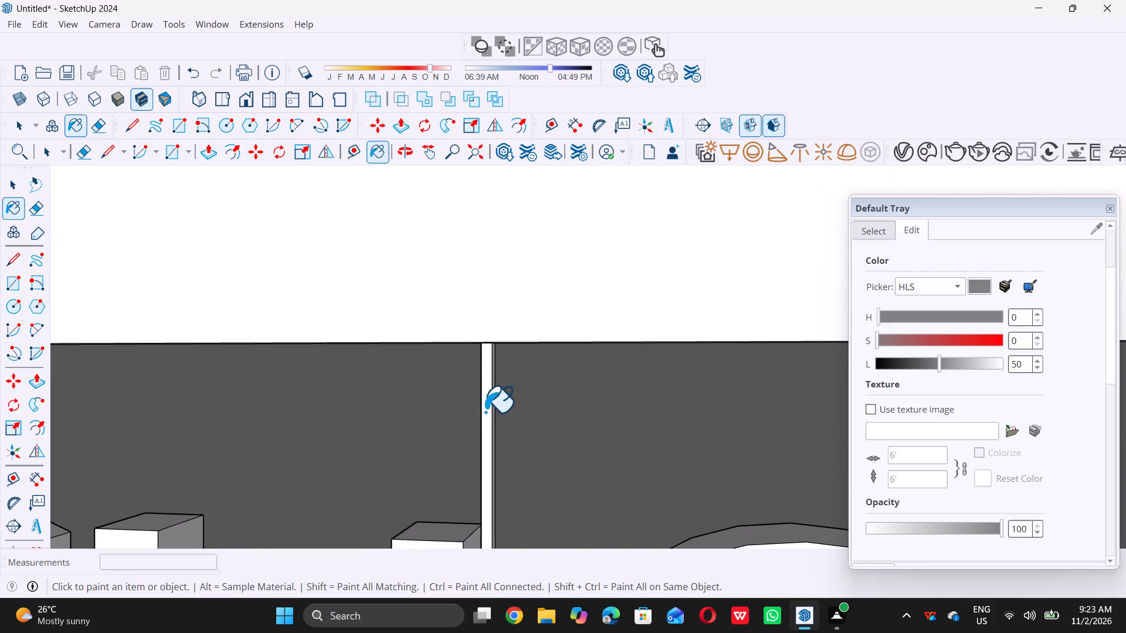
triple_click(484, 410)
Paint the white divider strip behind the sign's letter S with the lightness 50 grey.
scroll(494, 406, down, 12)
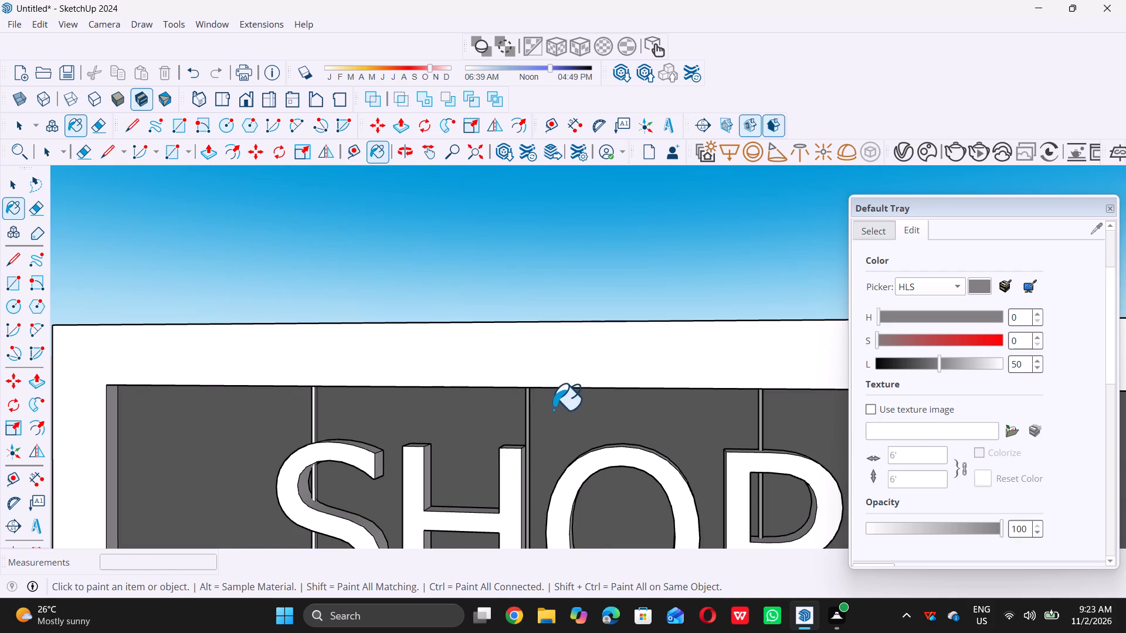
scroll(313, 409, up, 19)
scroll(318, 402, up, 5)
double_click(327, 399)
Examine the recoloured sign and the whole shop front from an angled view.
scroll(340, 392, down, 4)
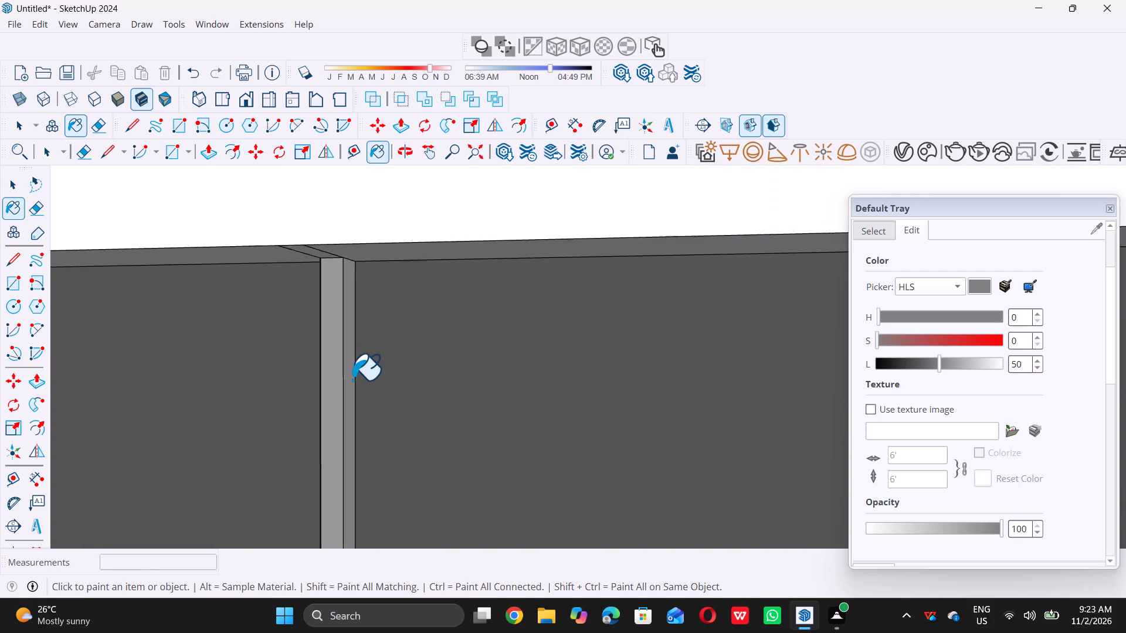
scroll(352, 379, down, 14)
scroll(342, 325, down, 2)
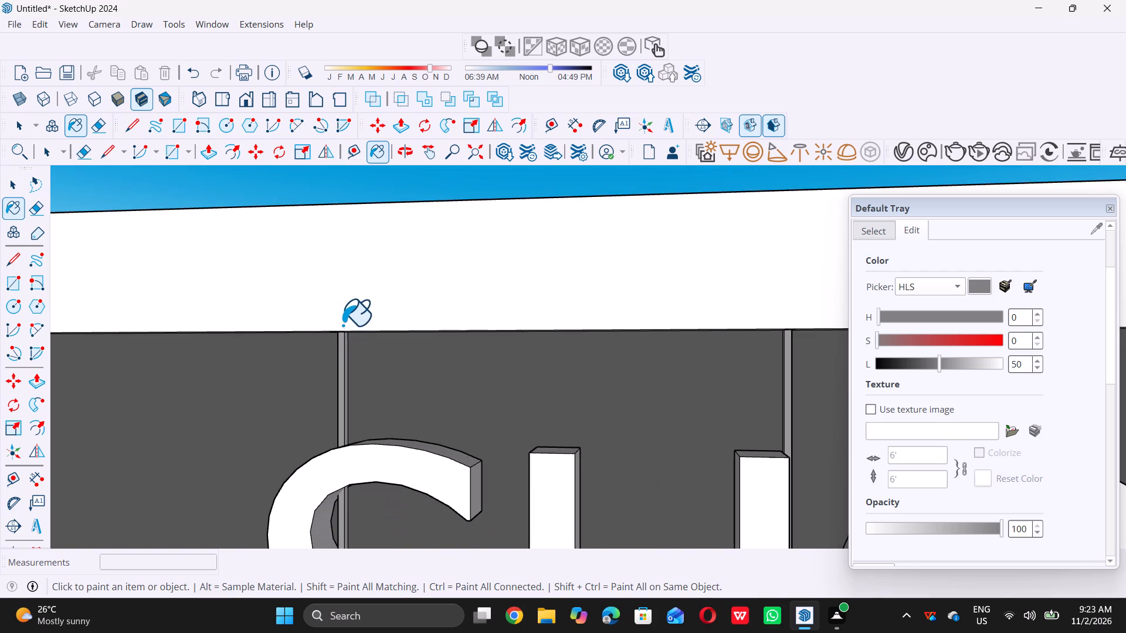
scroll(342, 325, down, 9)
key(space)
scroll(348, 333, down, 8)
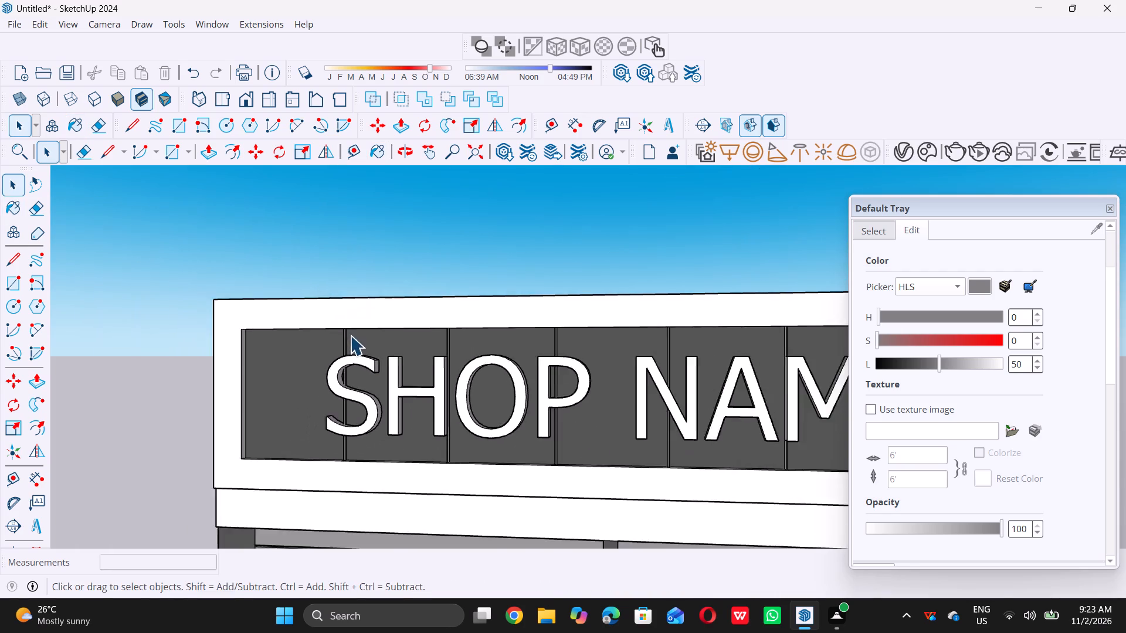
scroll(350, 335, down, 13)
middle_drag(316, 393, 413, 403)
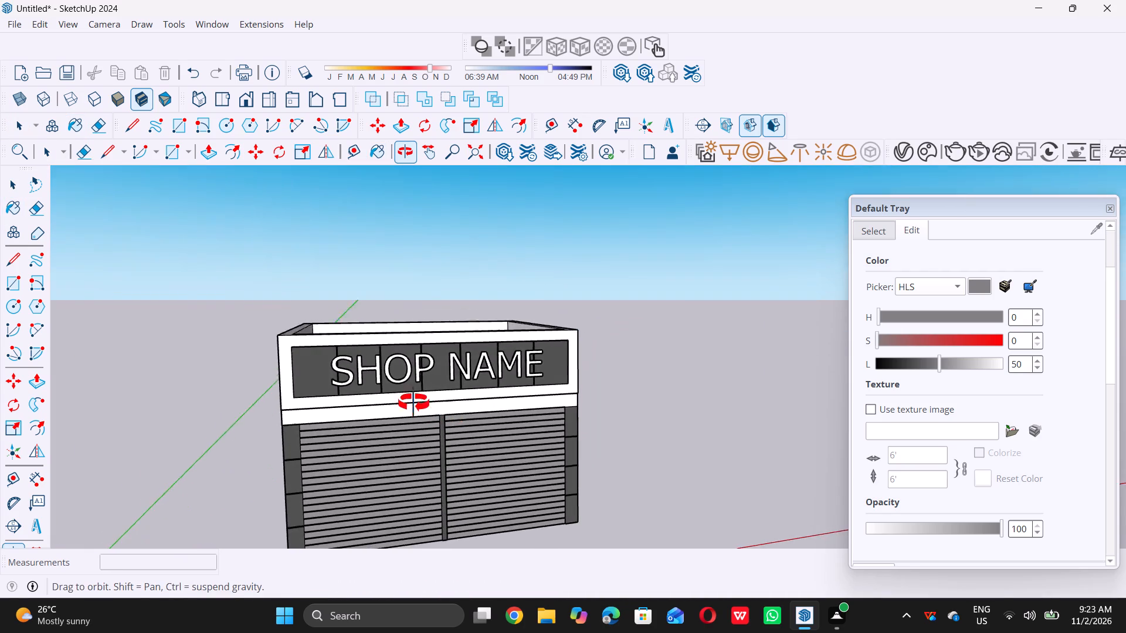
middle_drag(413, 403, 407, 396)
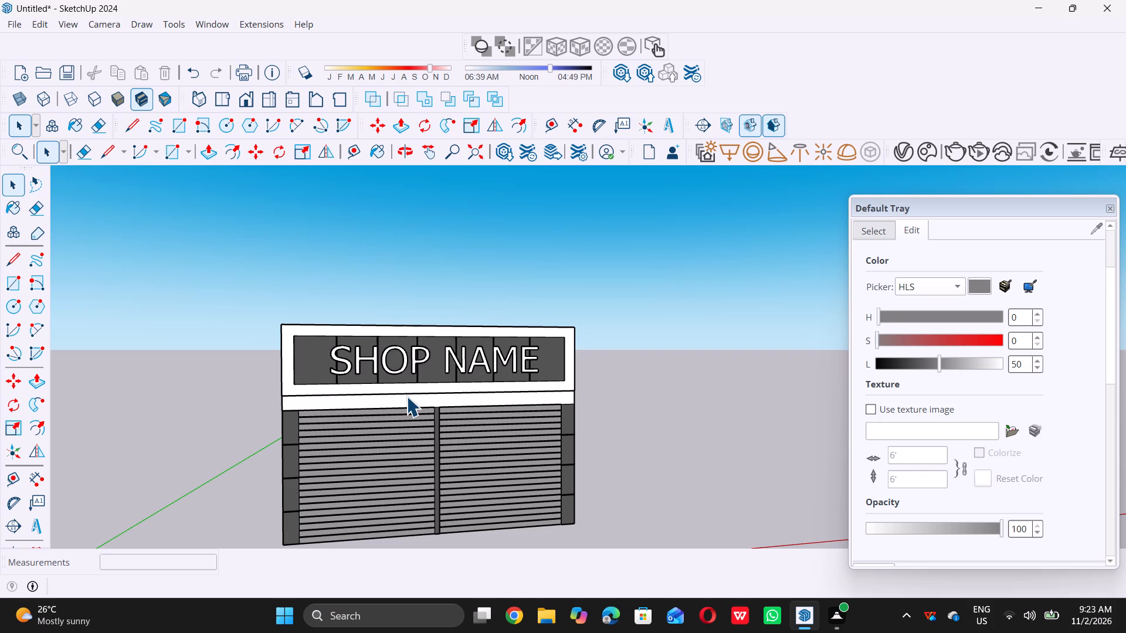
scroll(460, 432, down, 1)
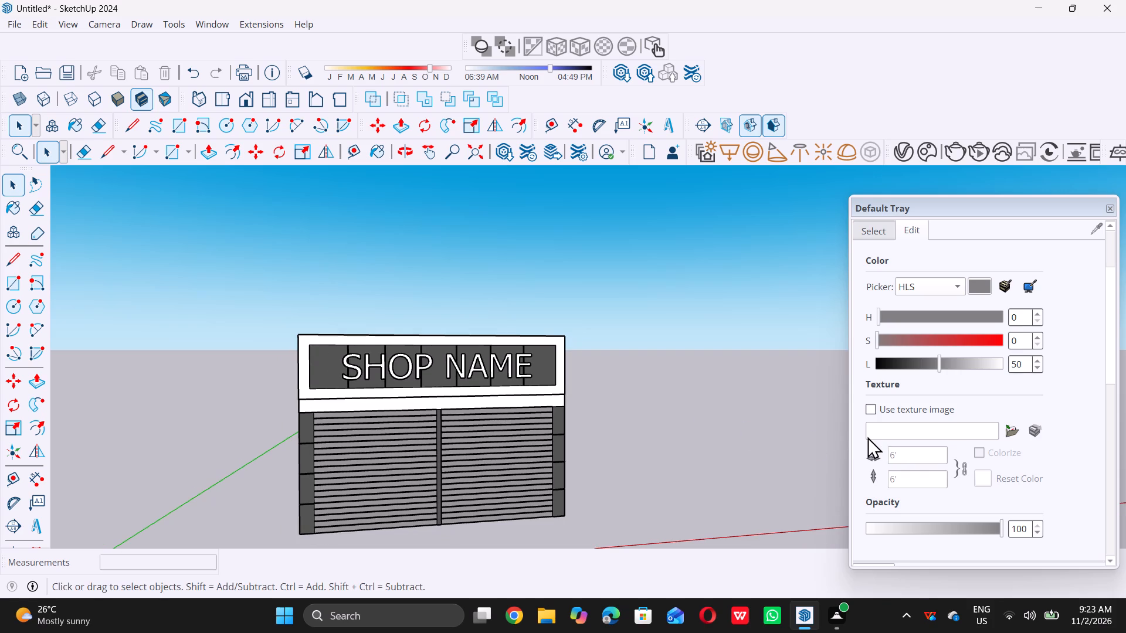
Switch the material library to the Wood collection.
scroll(894, 404, down, 6)
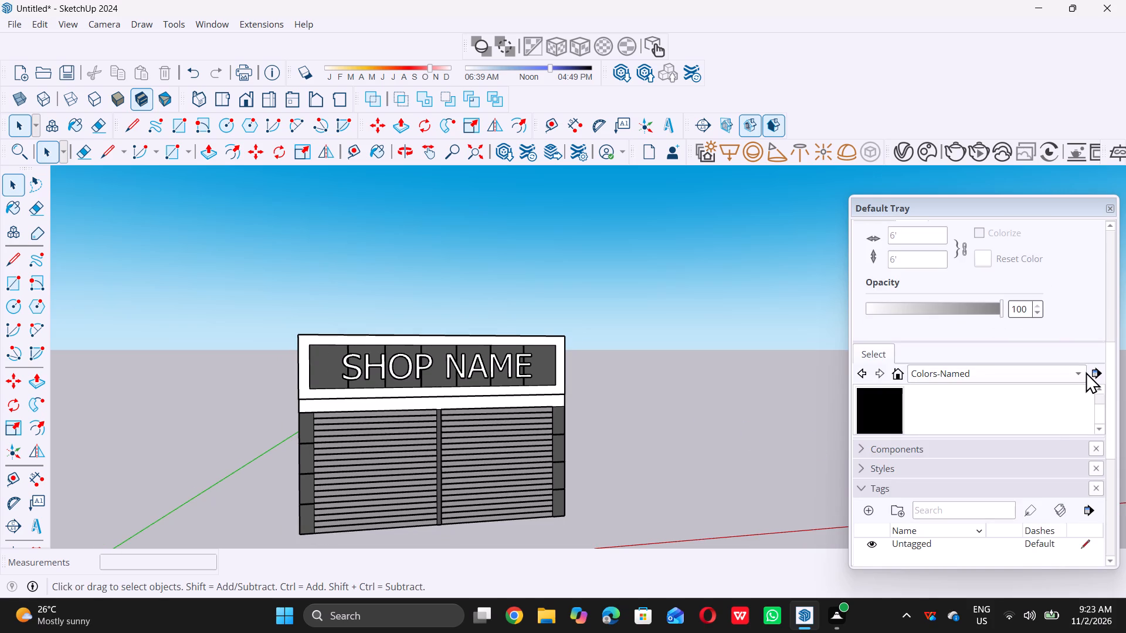
double_click(1081, 372)
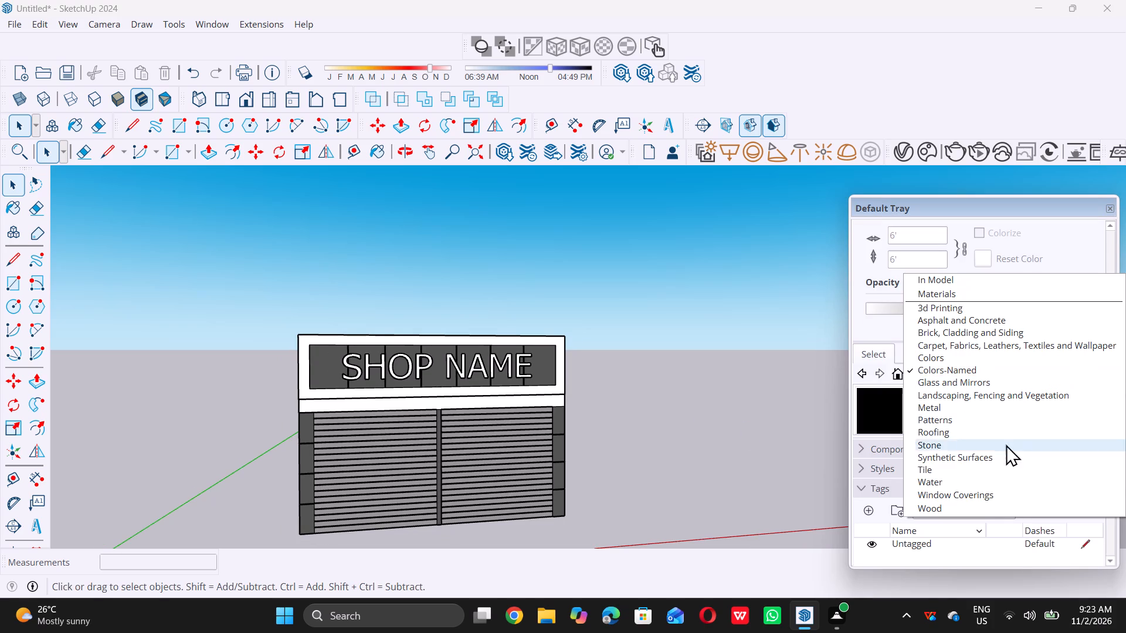
double_click(982, 507)
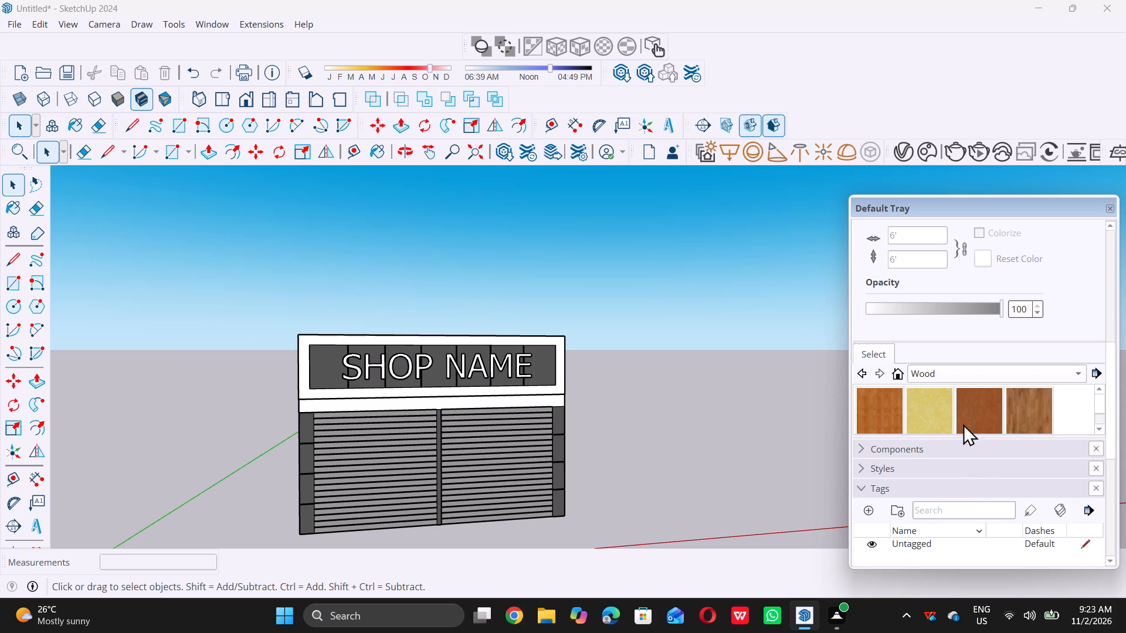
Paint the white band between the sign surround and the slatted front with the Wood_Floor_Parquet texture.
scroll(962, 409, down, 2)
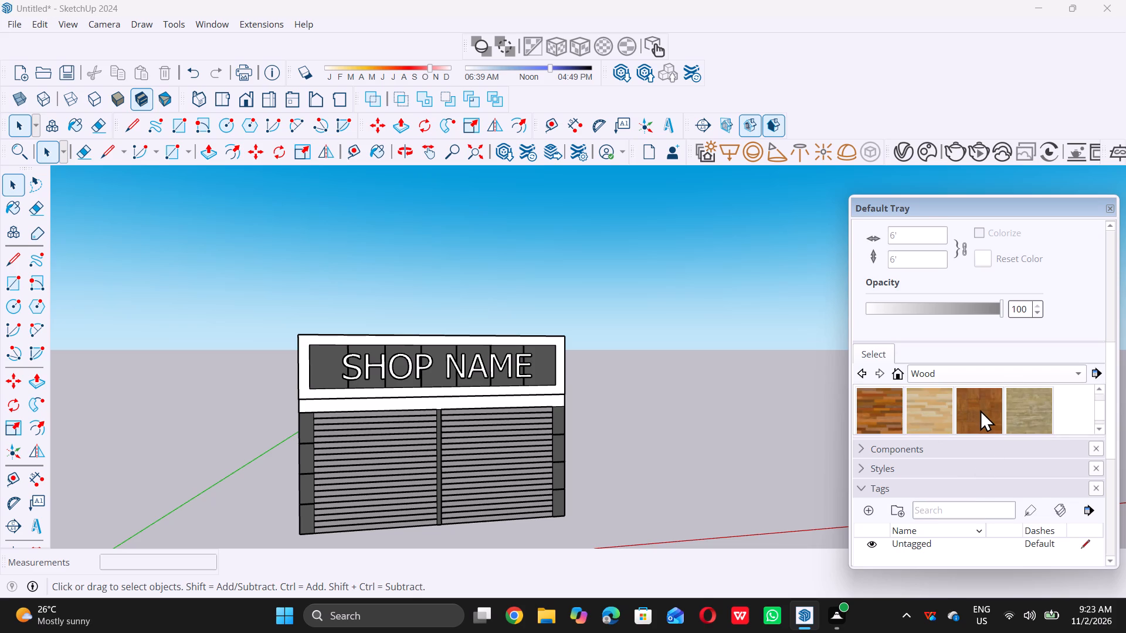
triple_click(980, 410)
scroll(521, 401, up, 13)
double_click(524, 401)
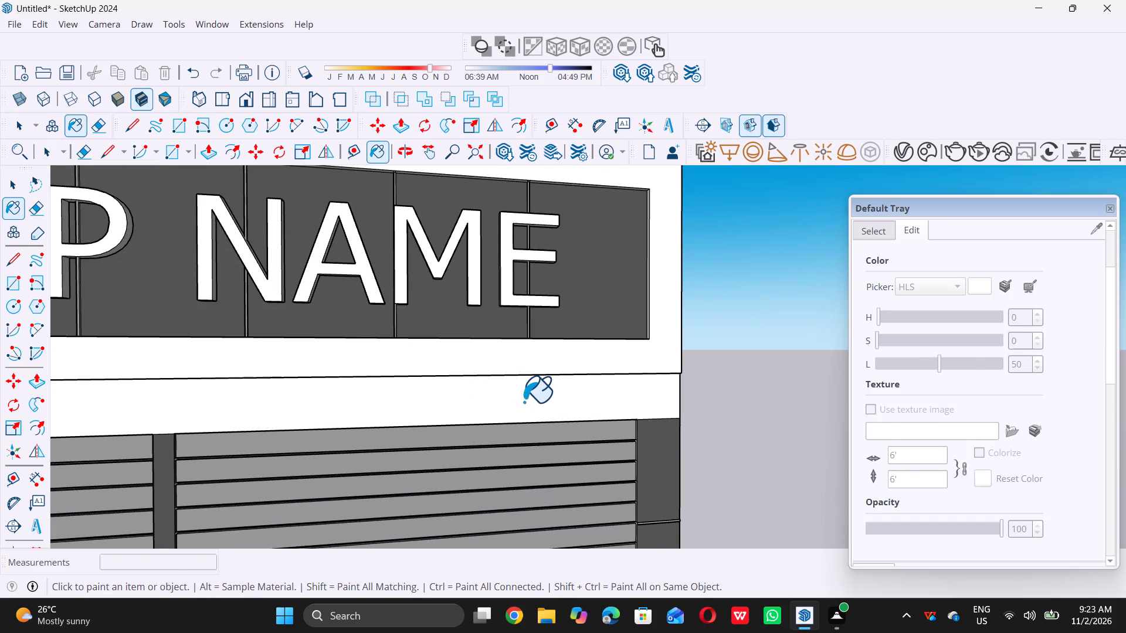
Examine the parquet-textured band beneath the sign, both close up and against the whole shop front.
scroll(533, 399, down, 16)
middle_drag(552, 427, 472, 412)
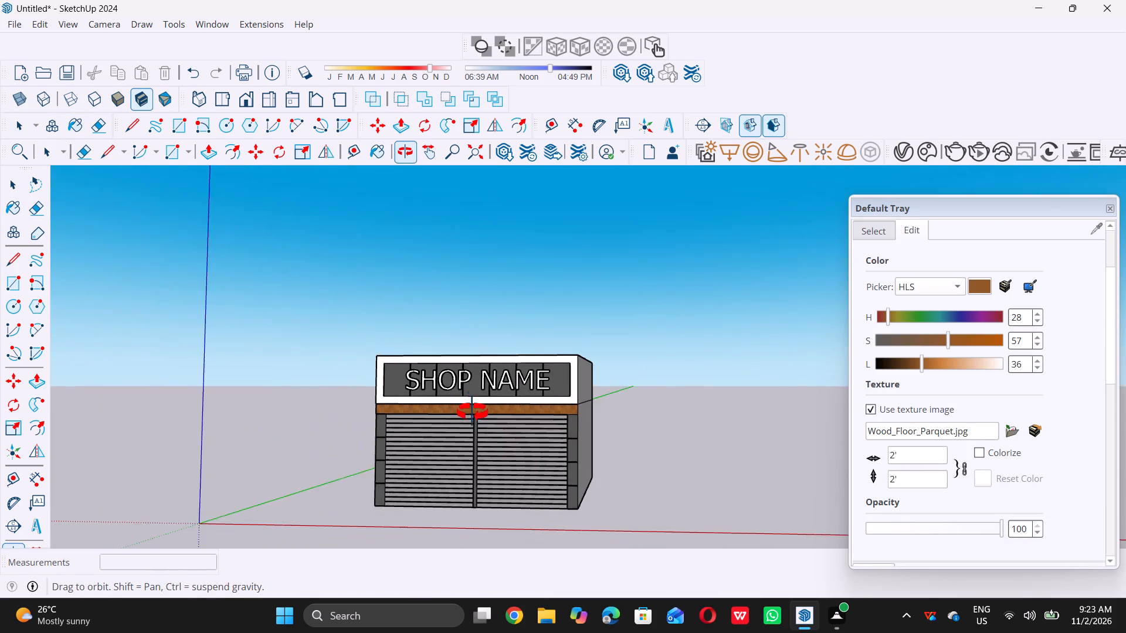
middle_drag(472, 412, 506, 404)
scroll(502, 409, up, 6)
scroll(432, 422, up, 3)
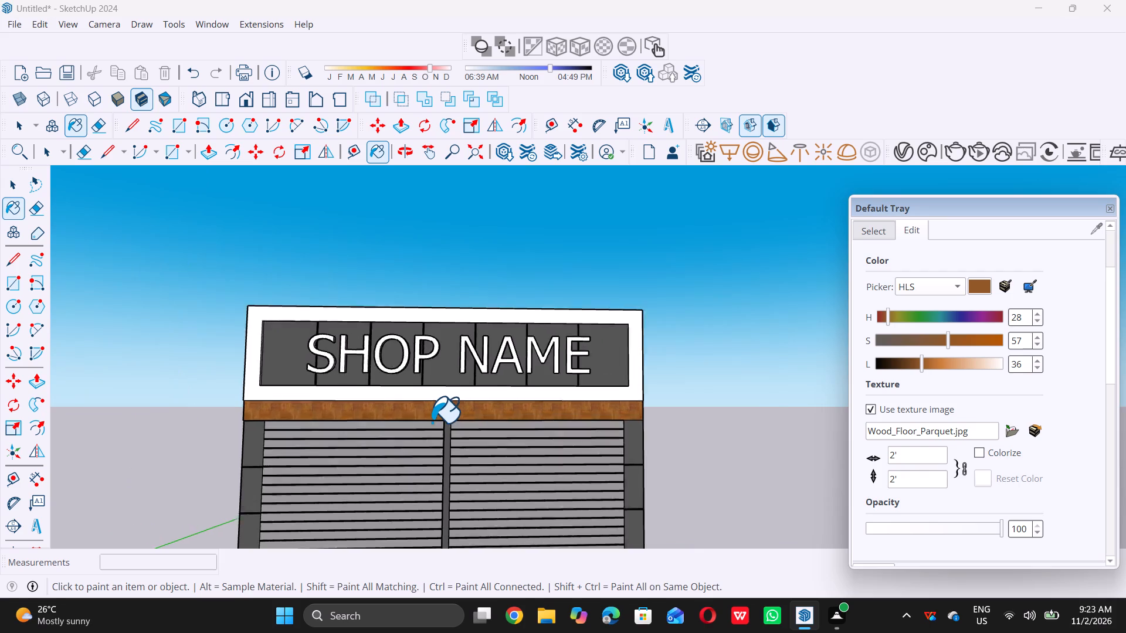
scroll(432, 422, up, 11)
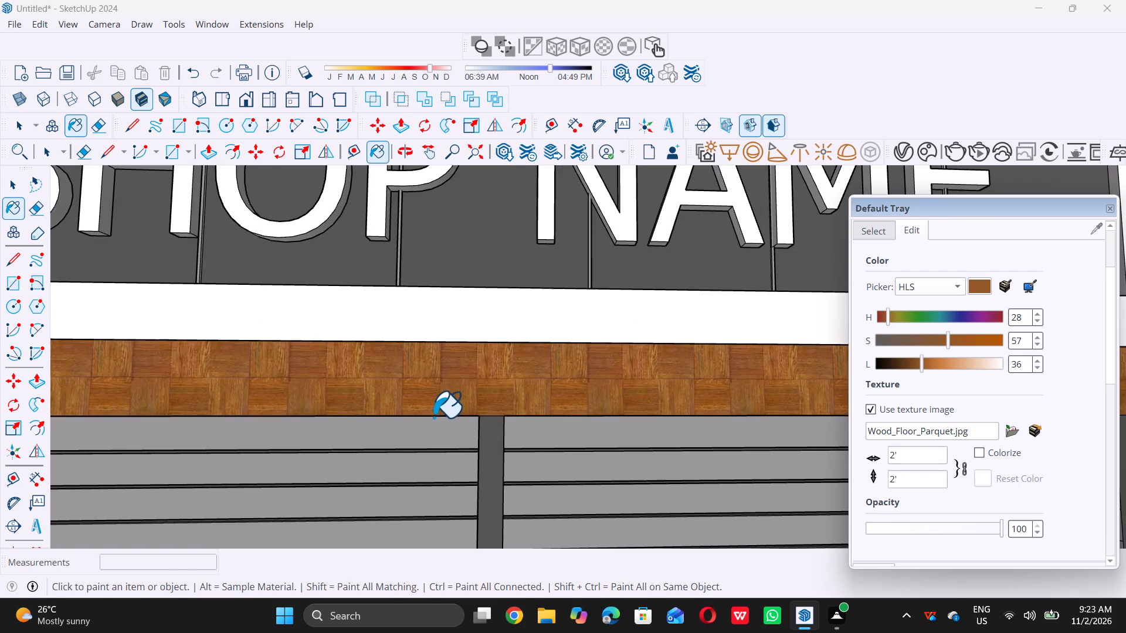
key(space)
scroll(443, 406, down, 9)
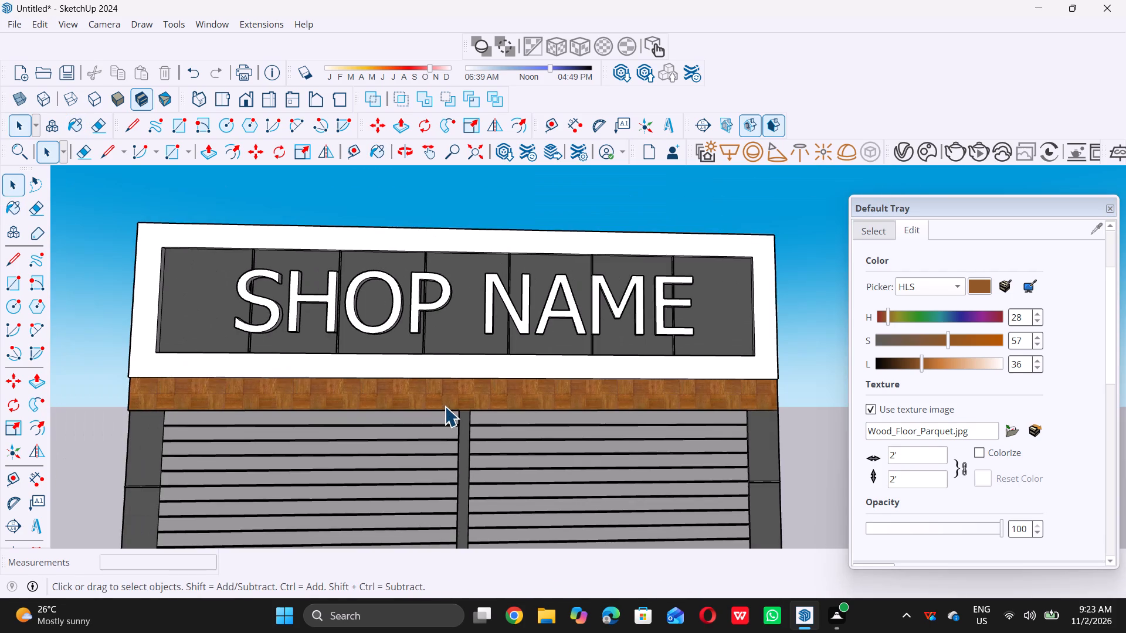
scroll(445, 406, down, 9)
middle_drag(445, 397, 439, 418)
scroll(439, 418, down, 1)
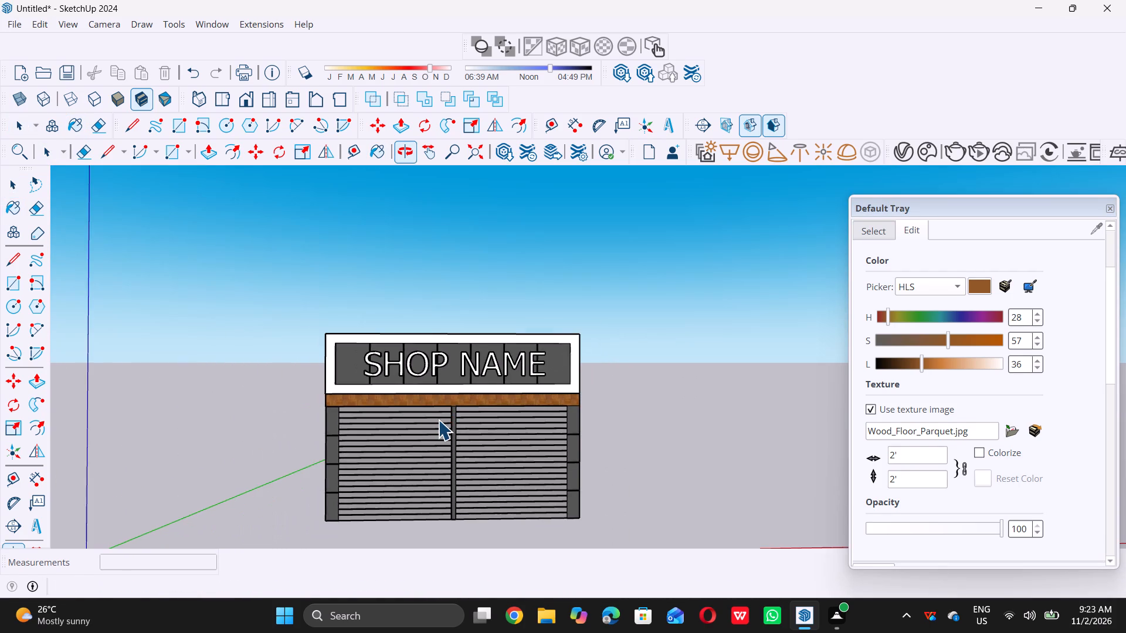
scroll(438, 420, up, 4)
scroll(438, 420, down, 4)
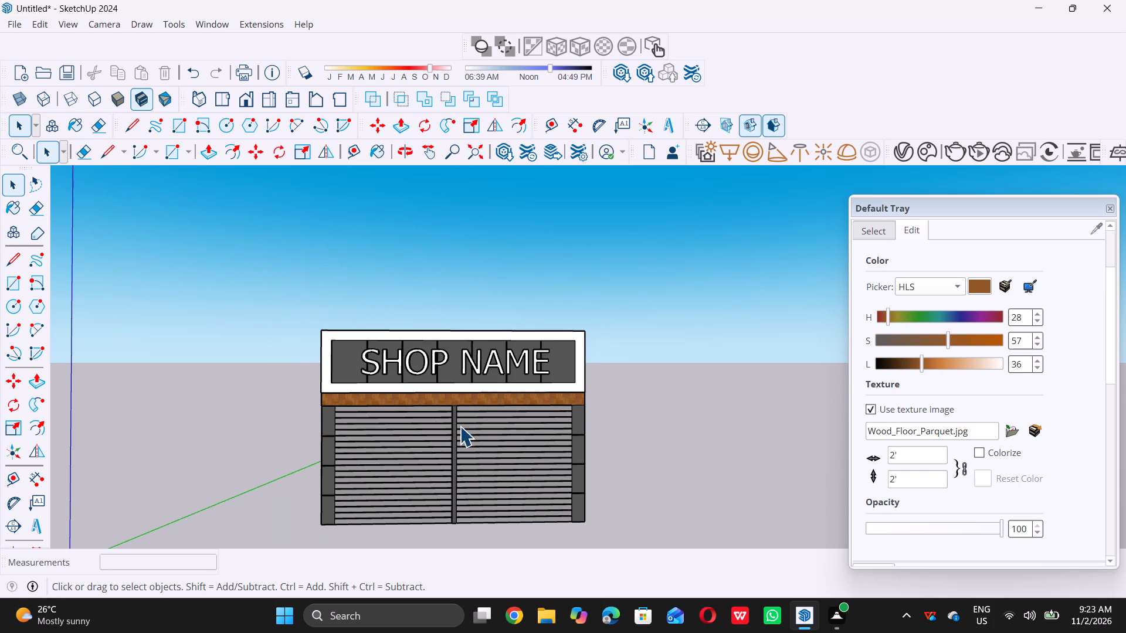
Repaint the parquet band beneath the sign with the Wood_Floor_Dark texture.
scroll(460, 425, up, 6)
scroll(464, 359, up, 11)
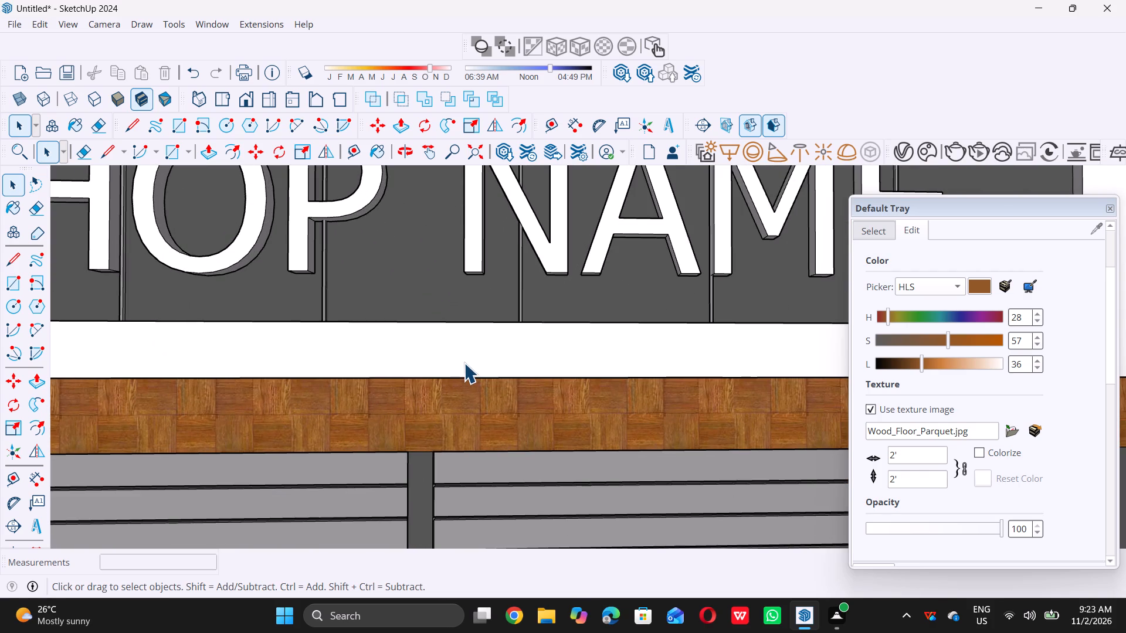
scroll(924, 431, down, 3)
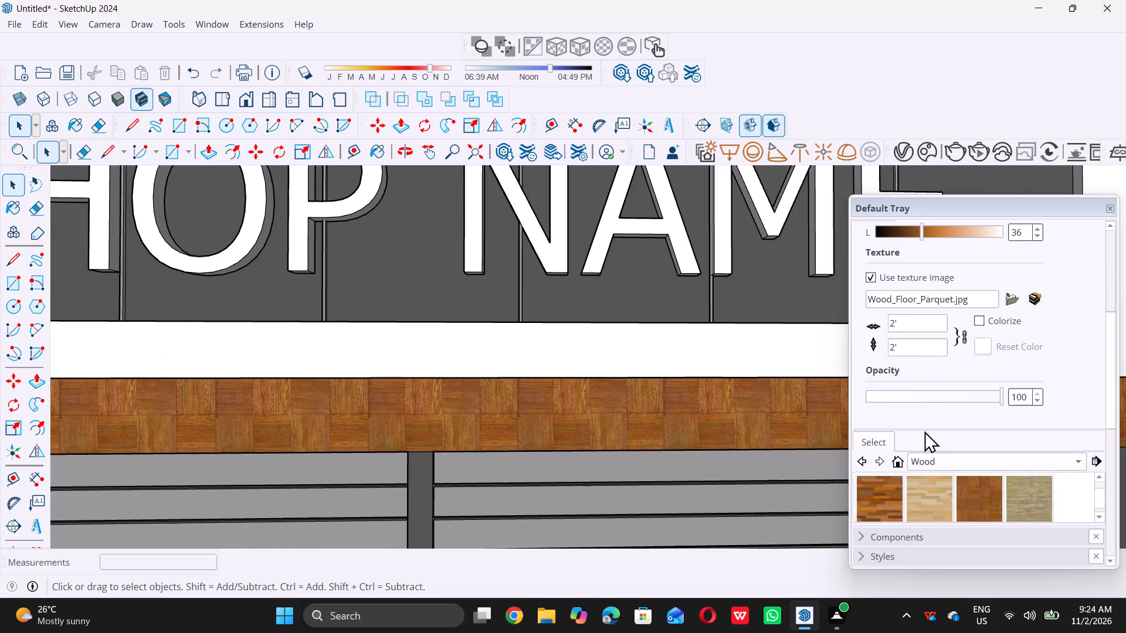
scroll(927, 438, down, 1)
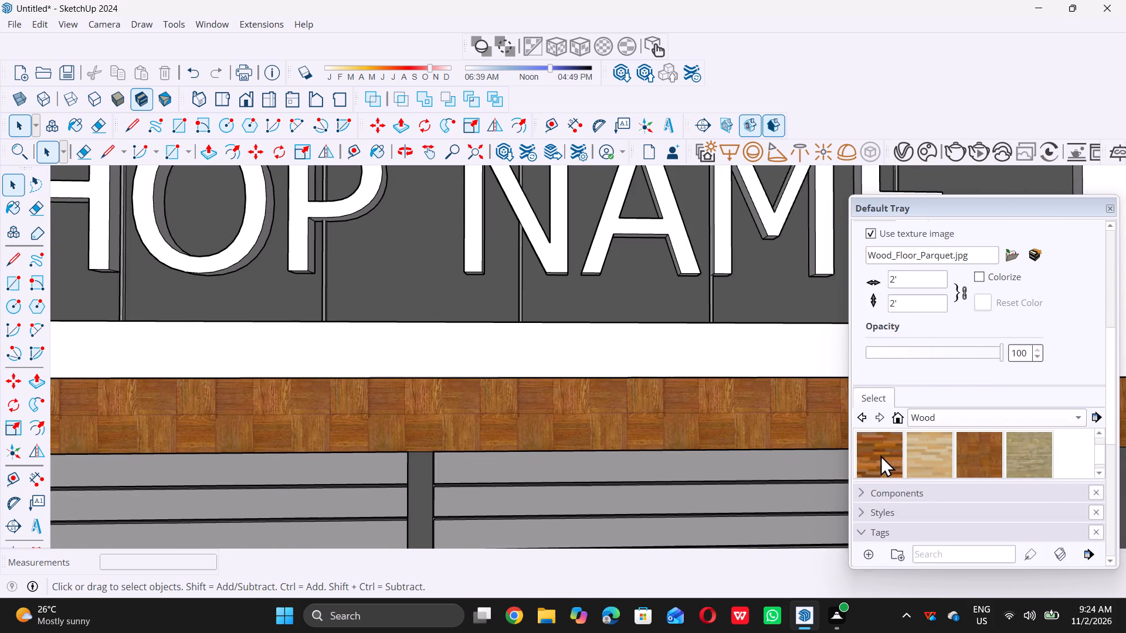
double_click(880, 455)
click(677, 410)
Examine the dark wood band against the sign and slatted front from the front and slightly above.
scroll(526, 445, down, 2)
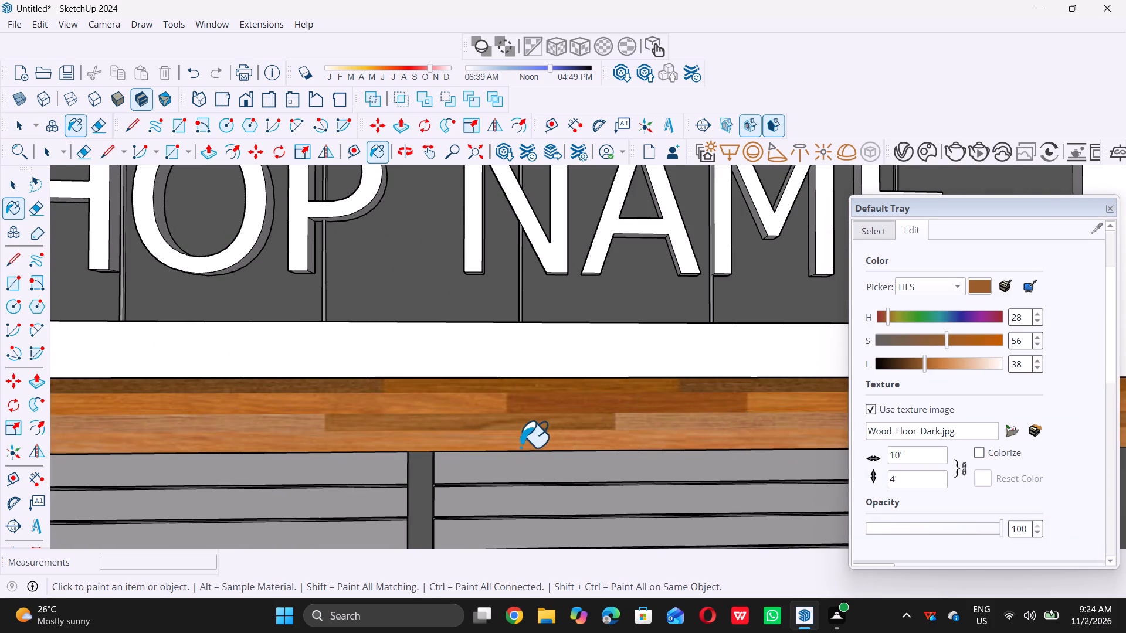
scroll(520, 447, down, 12)
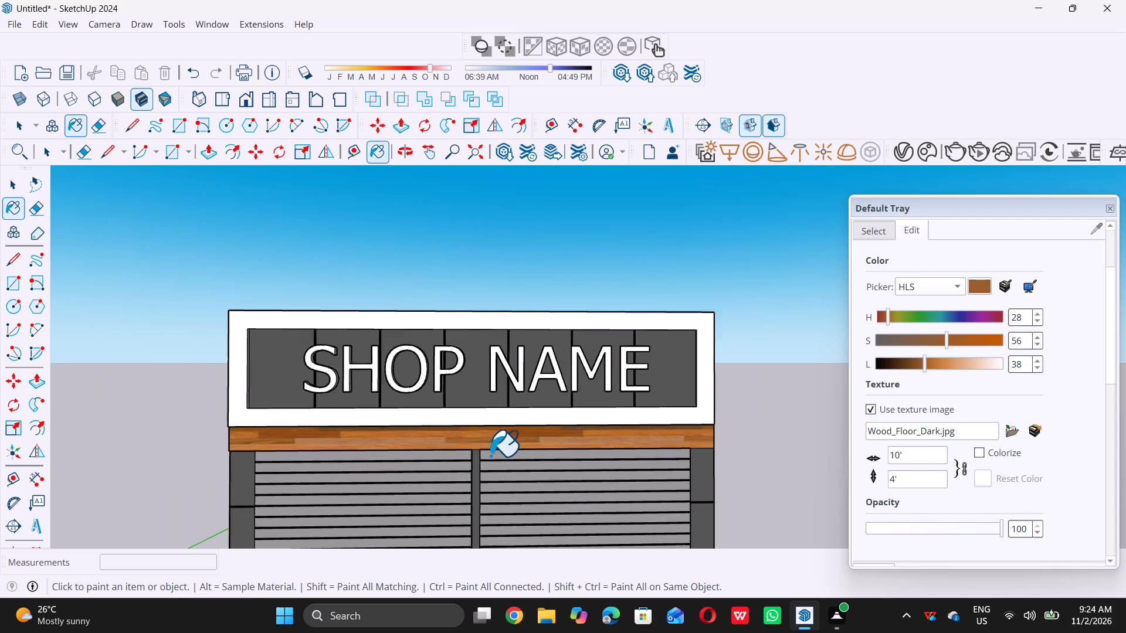
scroll(490, 455, down, 2)
middle_drag(475, 432, 470, 443)
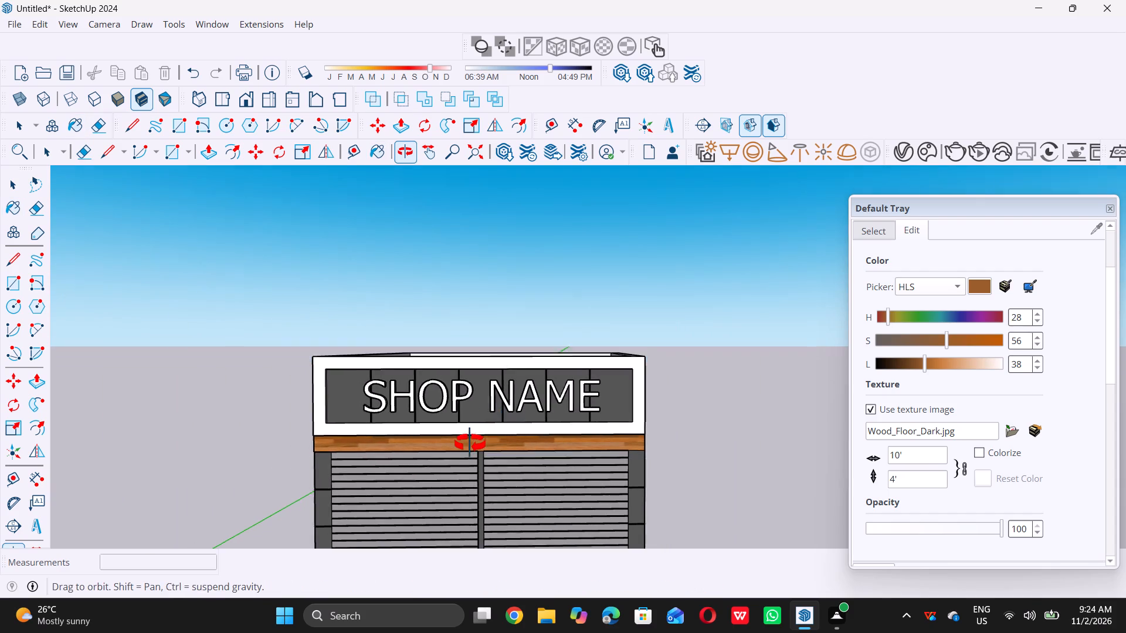
middle_drag(470, 443, 469, 445)
scroll(469, 455, up, 4)
scroll(481, 418, down, 4)
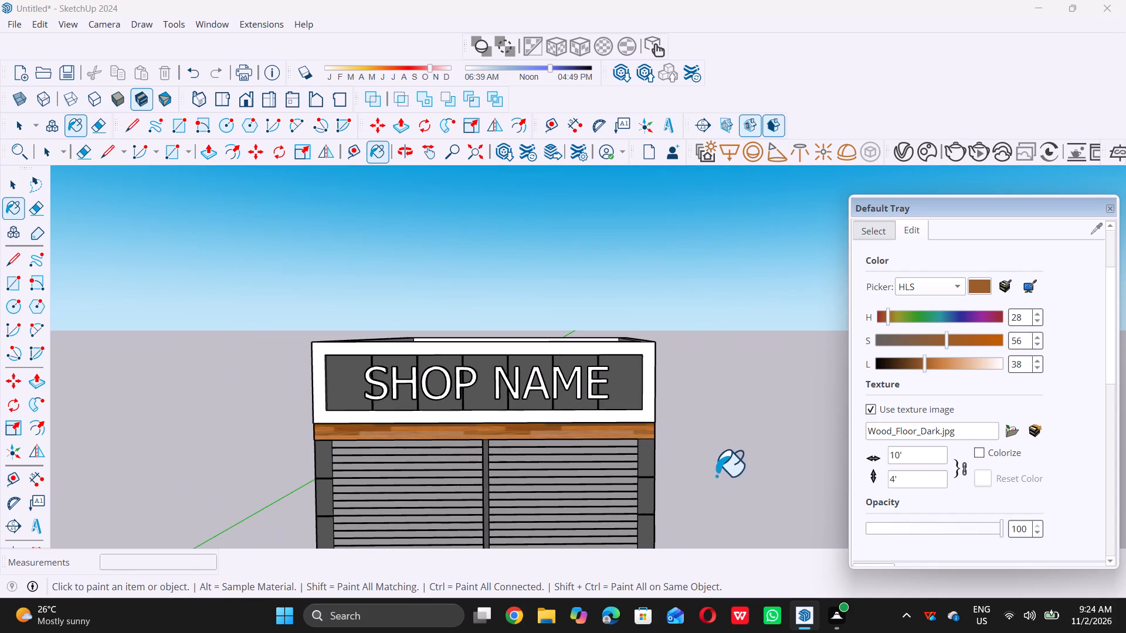
Look through the Wood collection for alternatives while comparing them with the dark wood band beneath the sign.
scroll(879, 462, down, 4)
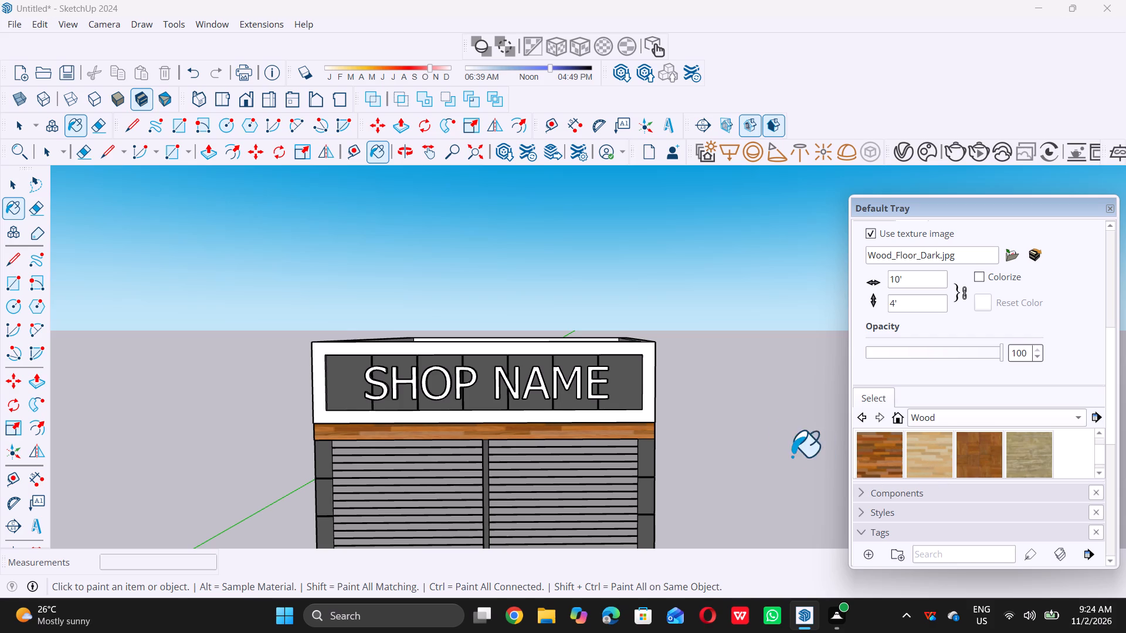
scroll(500, 442, up, 12)
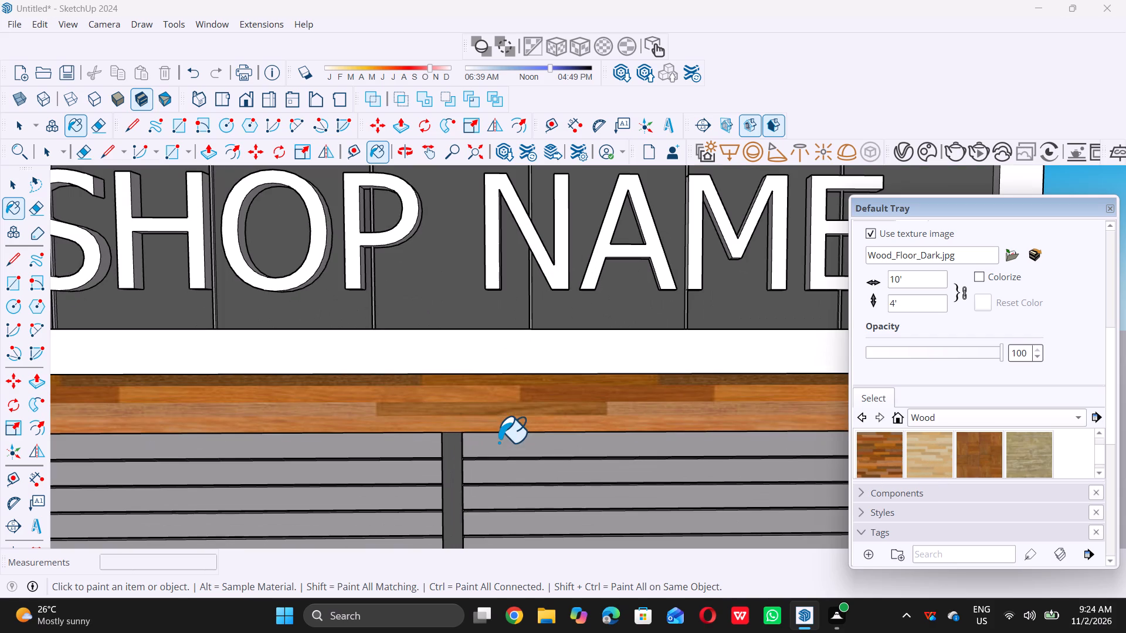
scroll(904, 488, down, 4)
scroll(905, 485, up, 5)
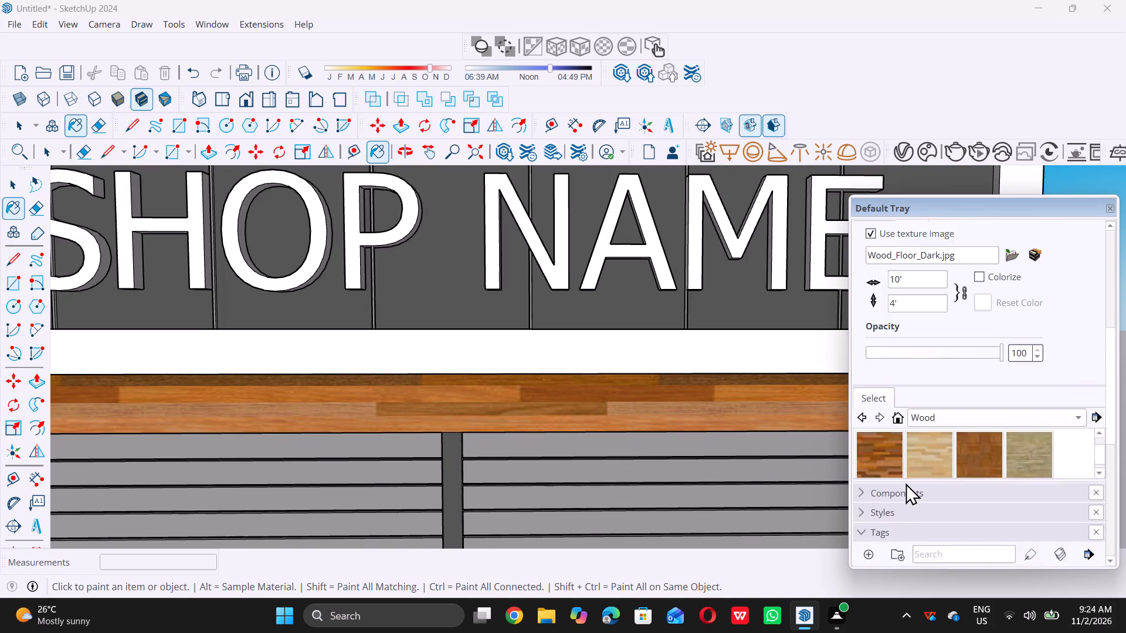
scroll(916, 477, up, 3)
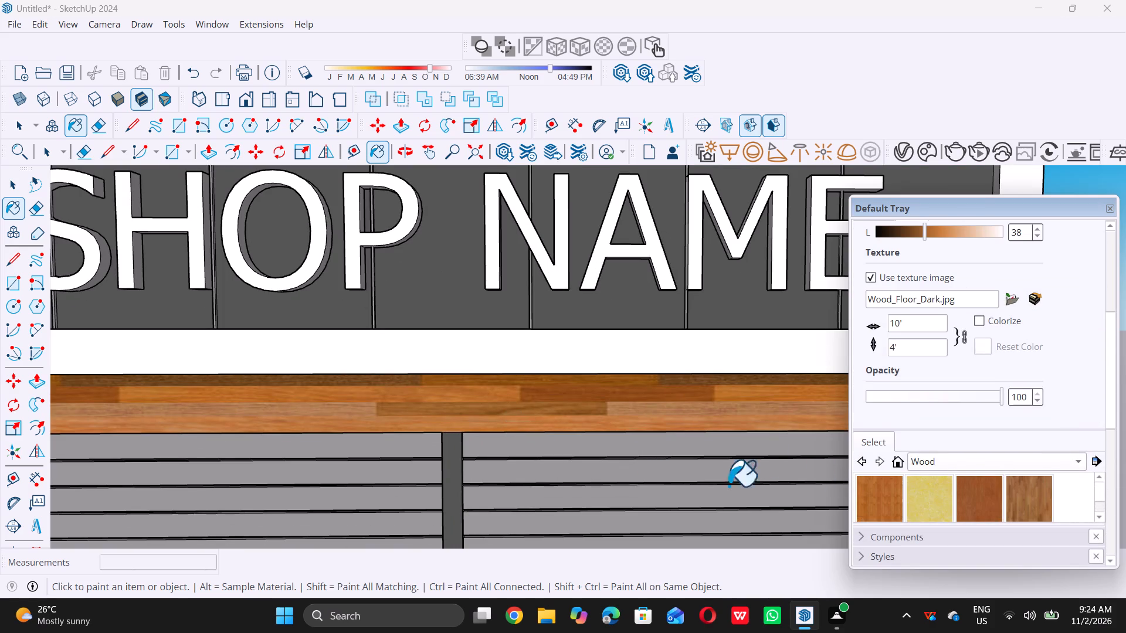
scroll(401, 459, down, 20)
scroll(401, 459, down, 4)
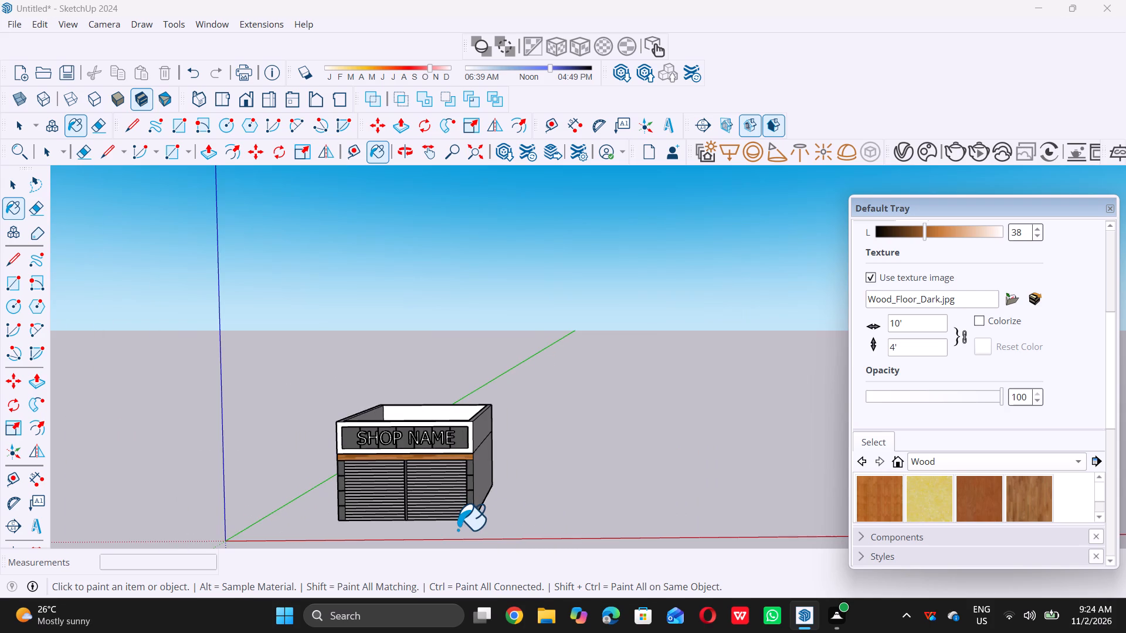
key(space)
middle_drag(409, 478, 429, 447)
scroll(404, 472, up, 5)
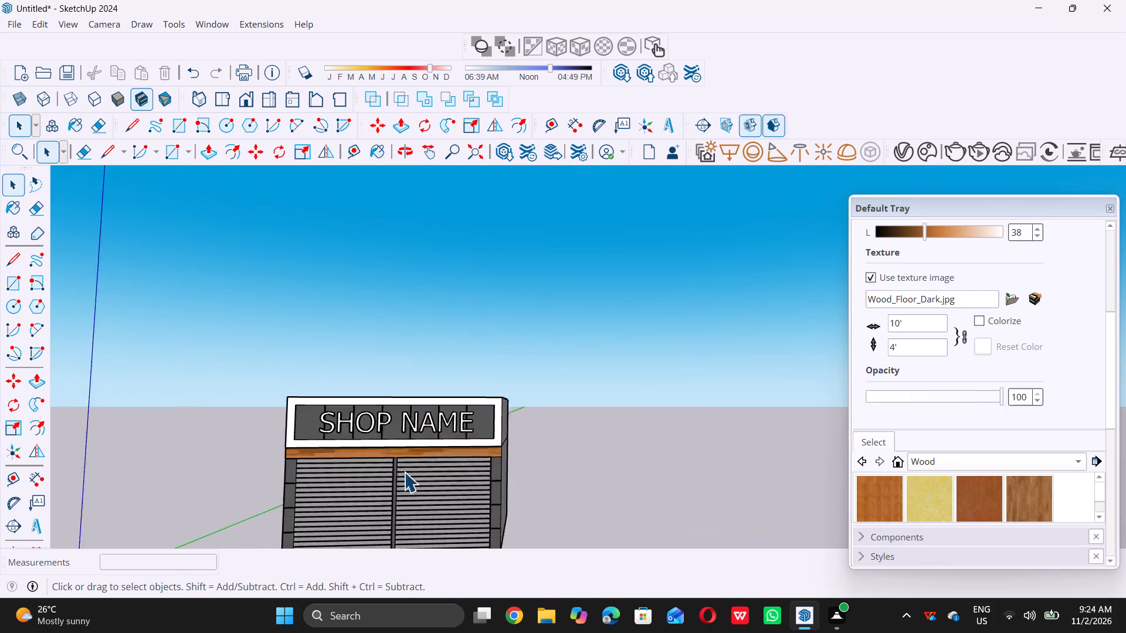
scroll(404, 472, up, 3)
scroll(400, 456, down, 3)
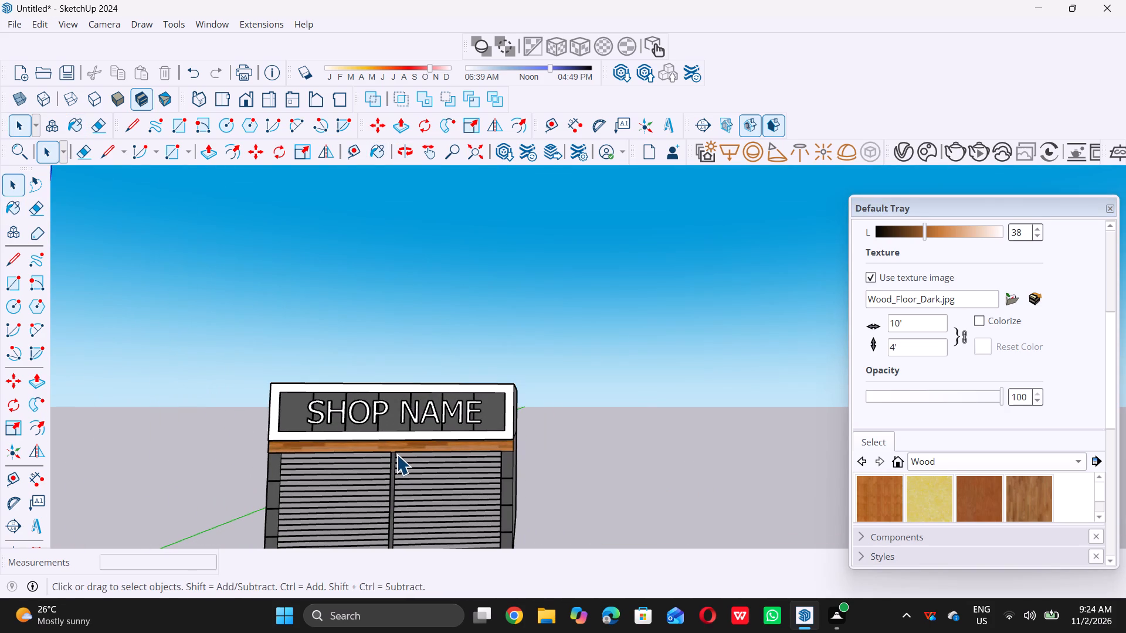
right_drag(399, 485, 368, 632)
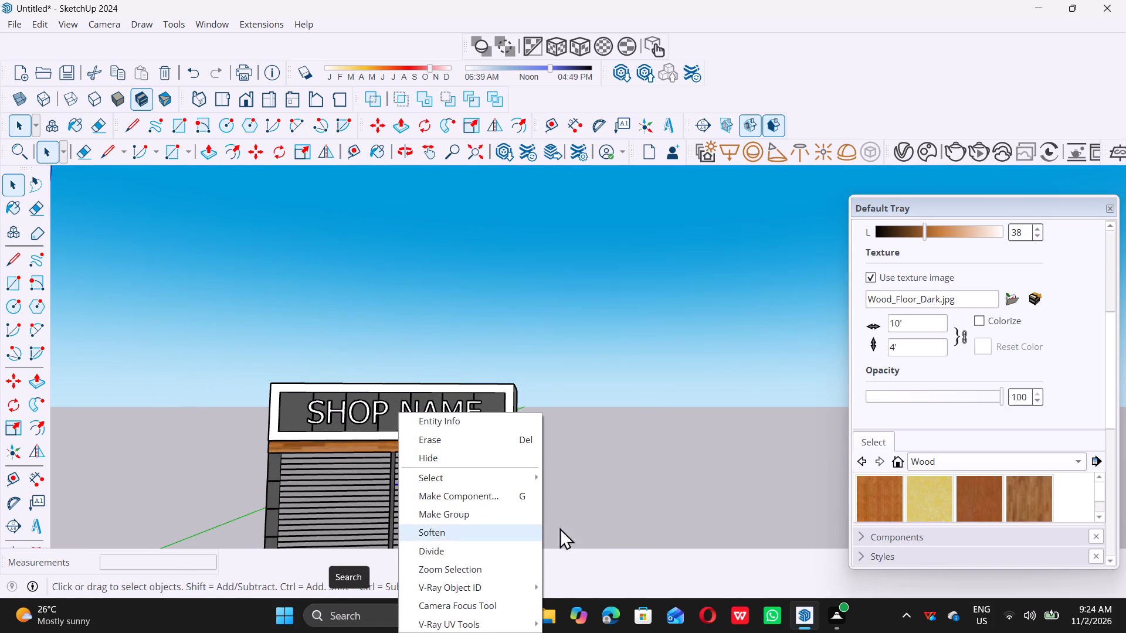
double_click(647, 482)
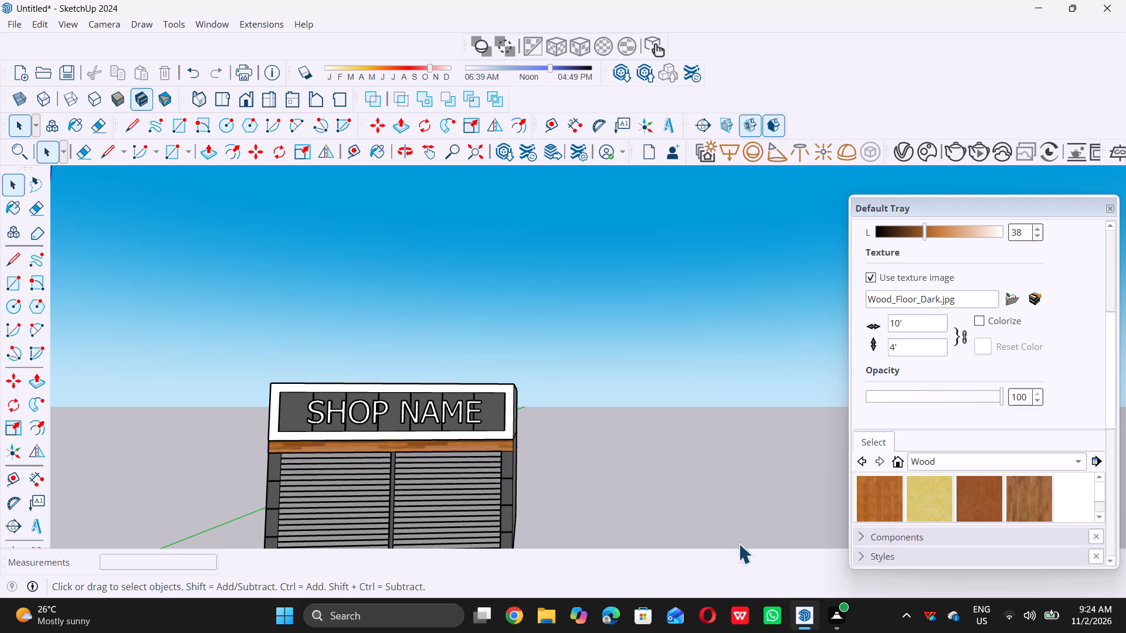
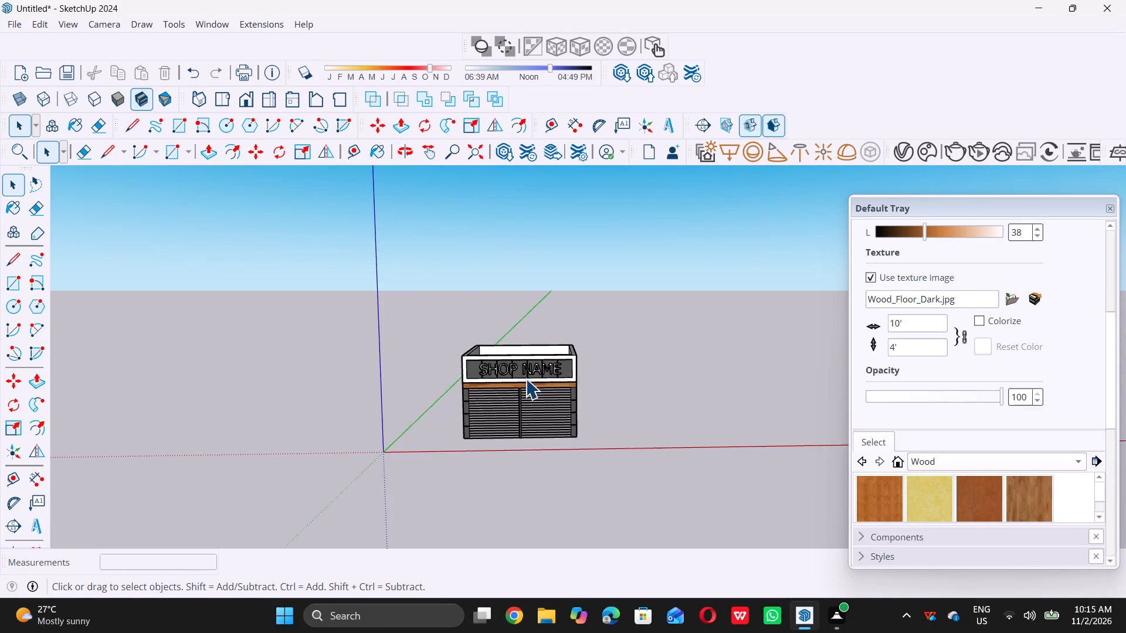
Draw a 9" line across the parapet top at the shop's front-right corner, from the inner corner to the outer side edge.
scroll(525, 379, up, 2)
middle_drag(556, 403, 533, 359)
scroll(590, 394, up, 6)
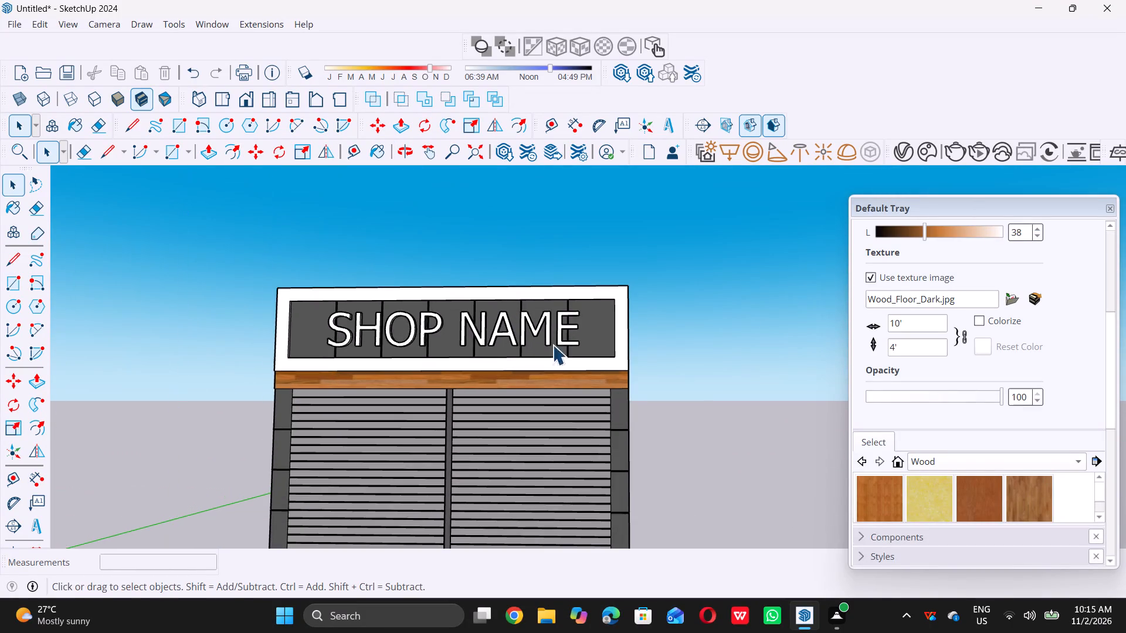
middle_drag(547, 322, 546, 392)
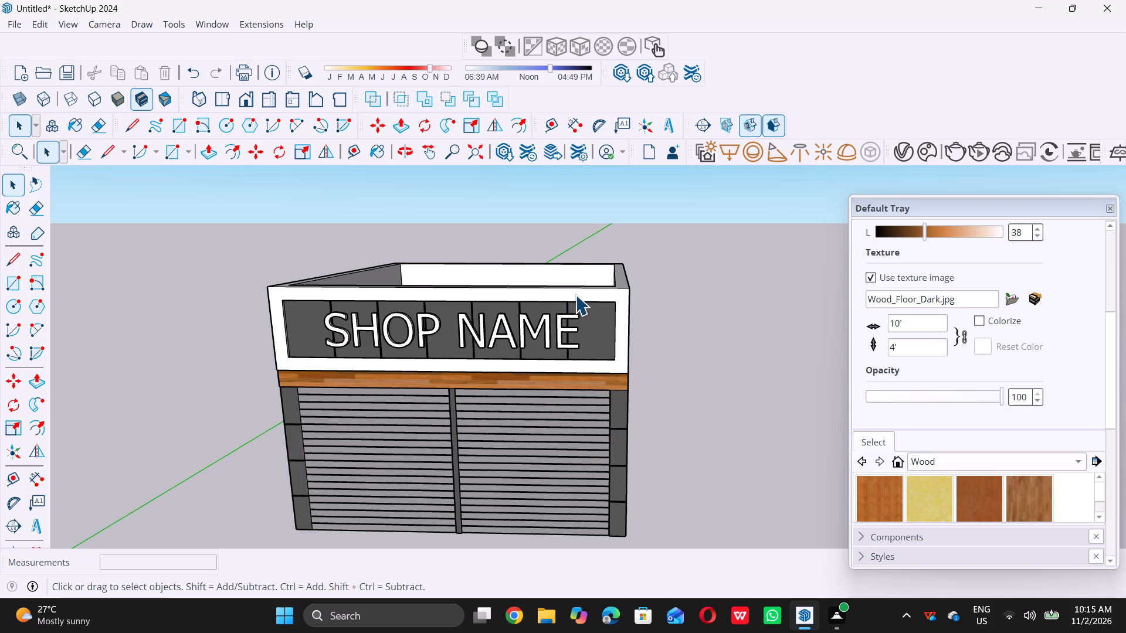
middle_drag(606, 275, 608, 422)
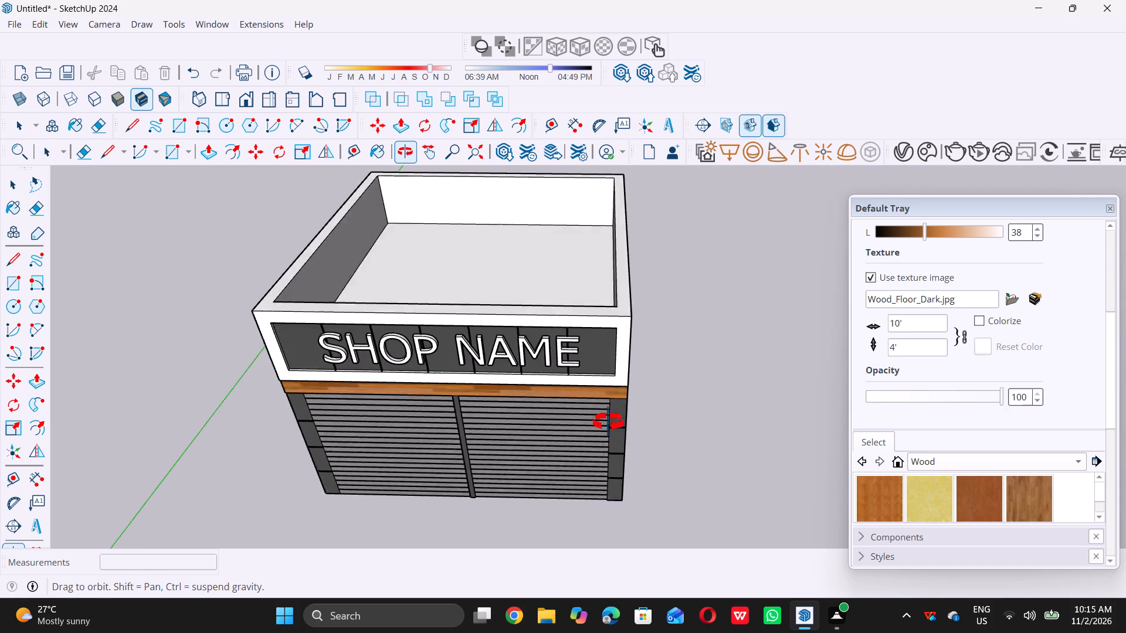
middle_drag(608, 422, 608, 428)
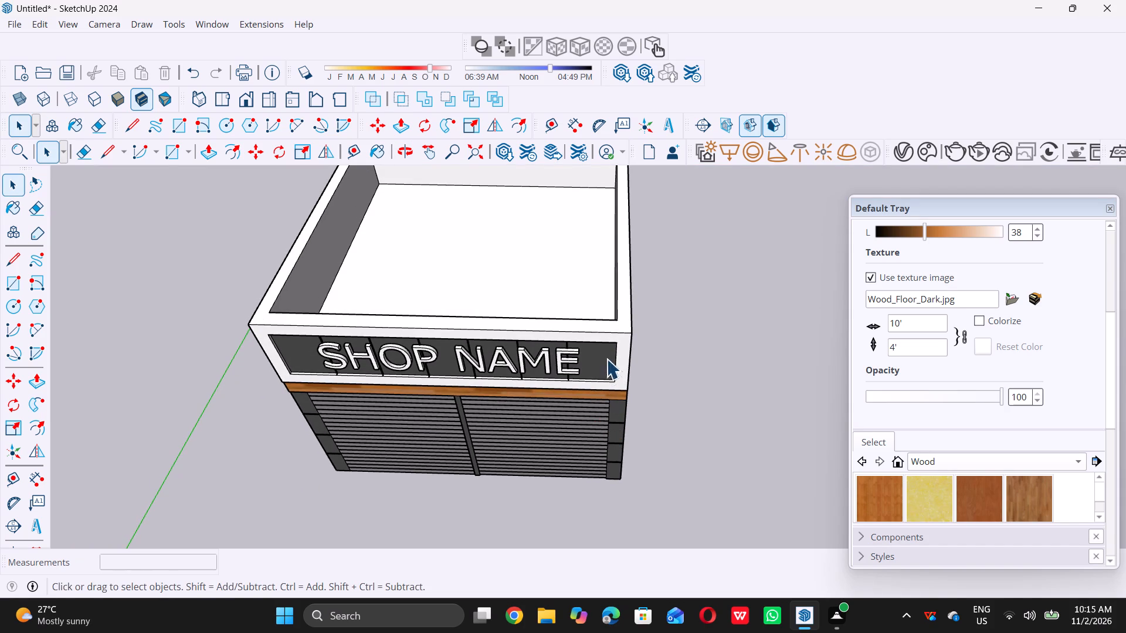
middle_drag(606, 338, 596, 413)
scroll(632, 360, up, 8)
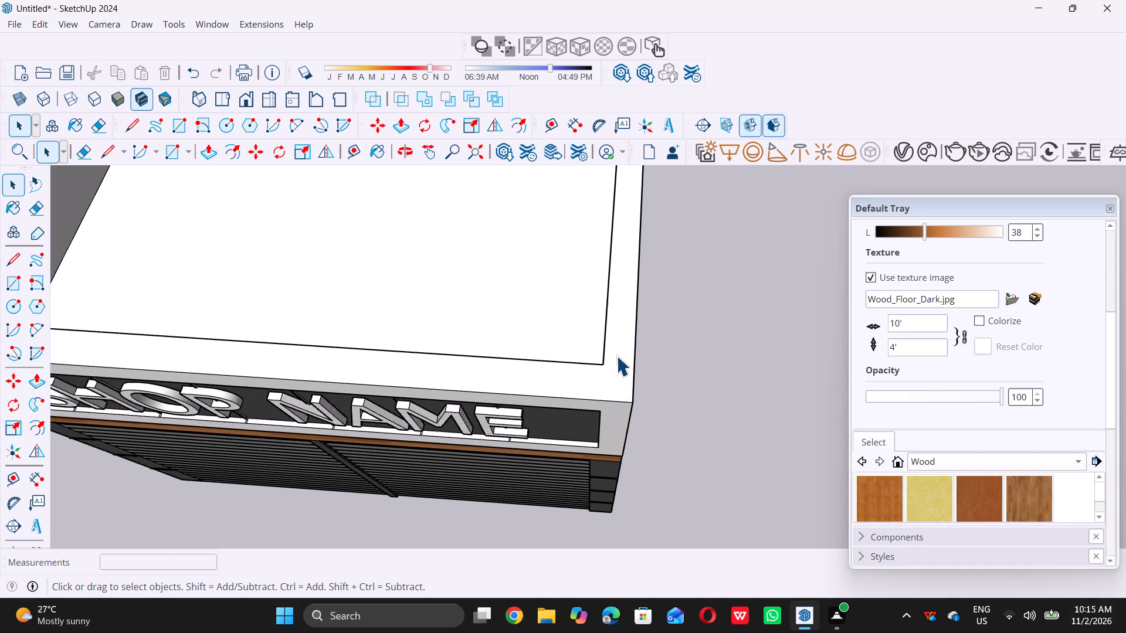
scroll(616, 356, up, 3)
key(l)
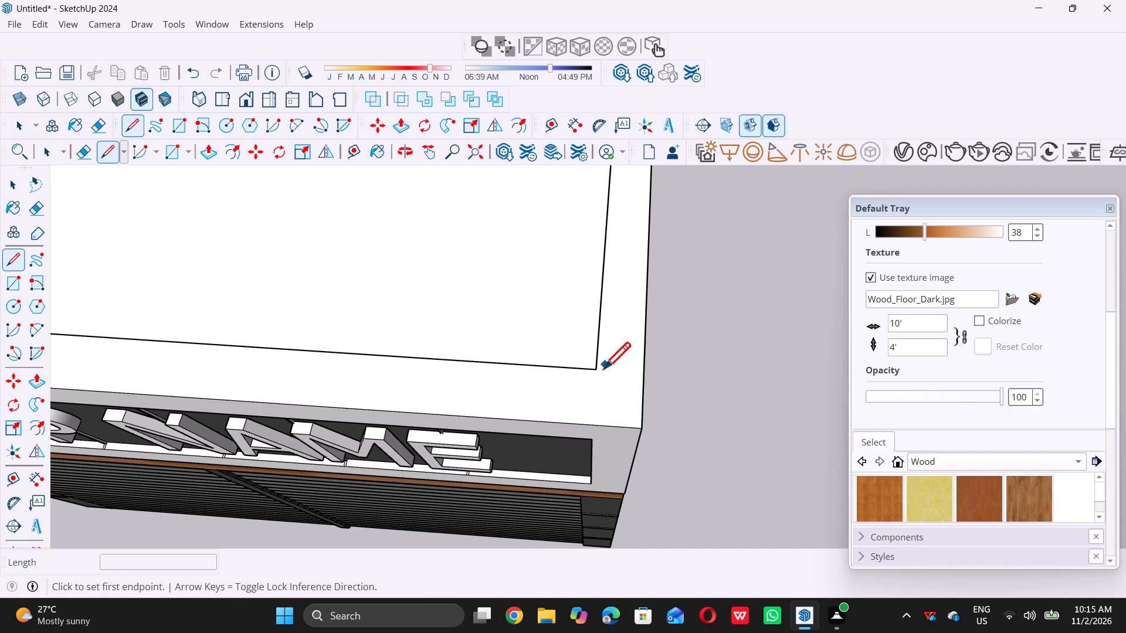
click(596, 367)
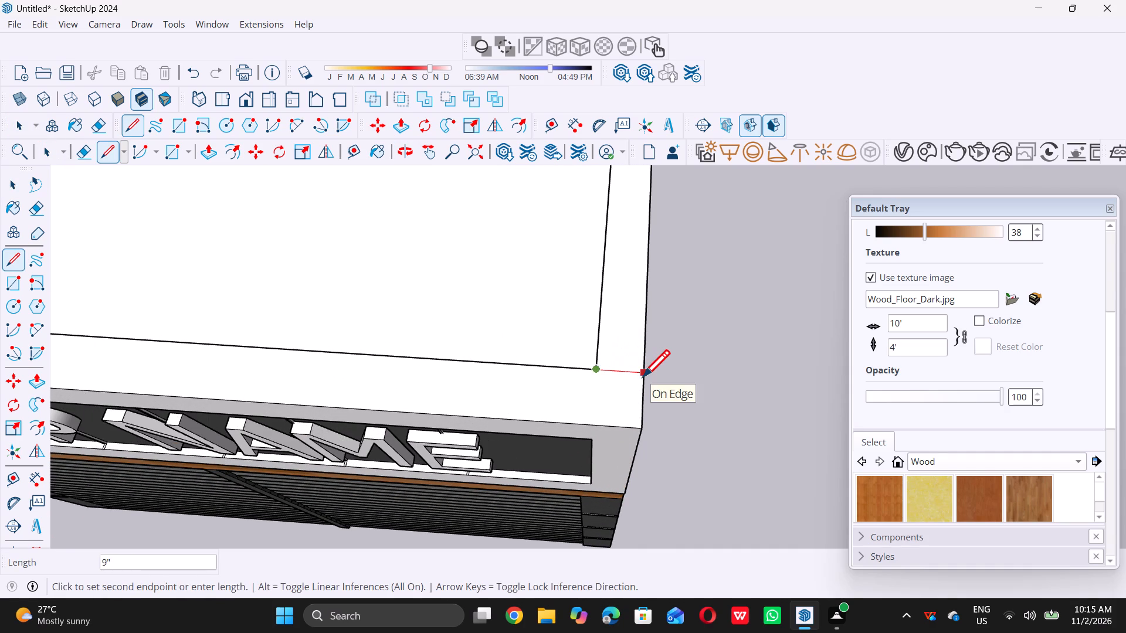
double_click(643, 376)
key(space)
Draw a matching 9" line at the front-left corner, from the parapet's inner corner to the outer side edge.
scroll(747, 428, down, 7)
scroll(174, 343, up, 9)
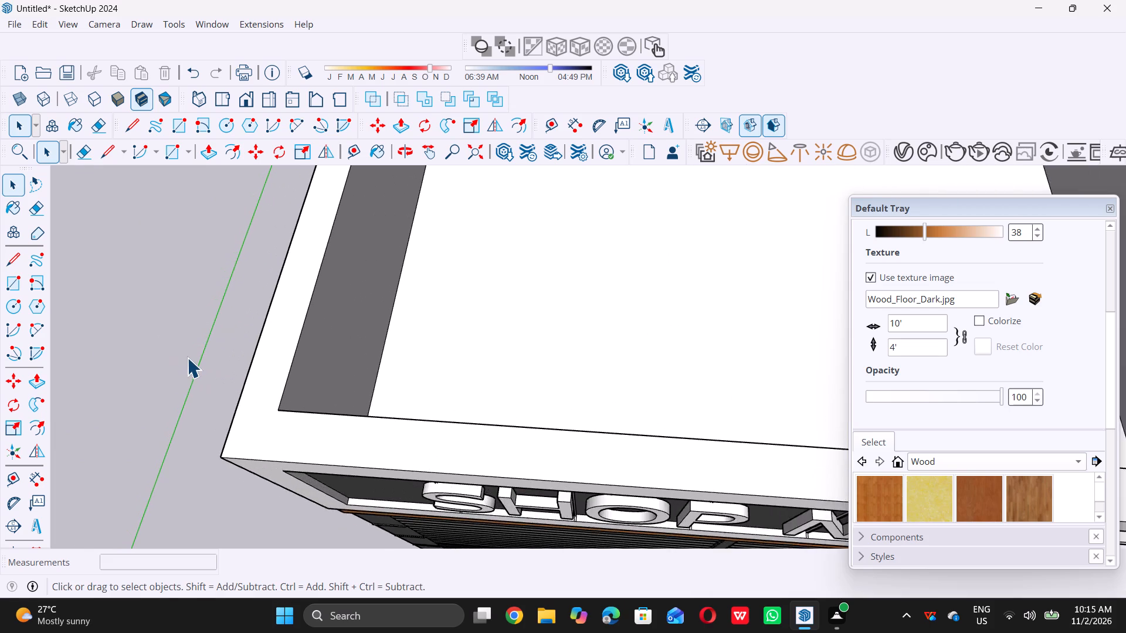
key(l)
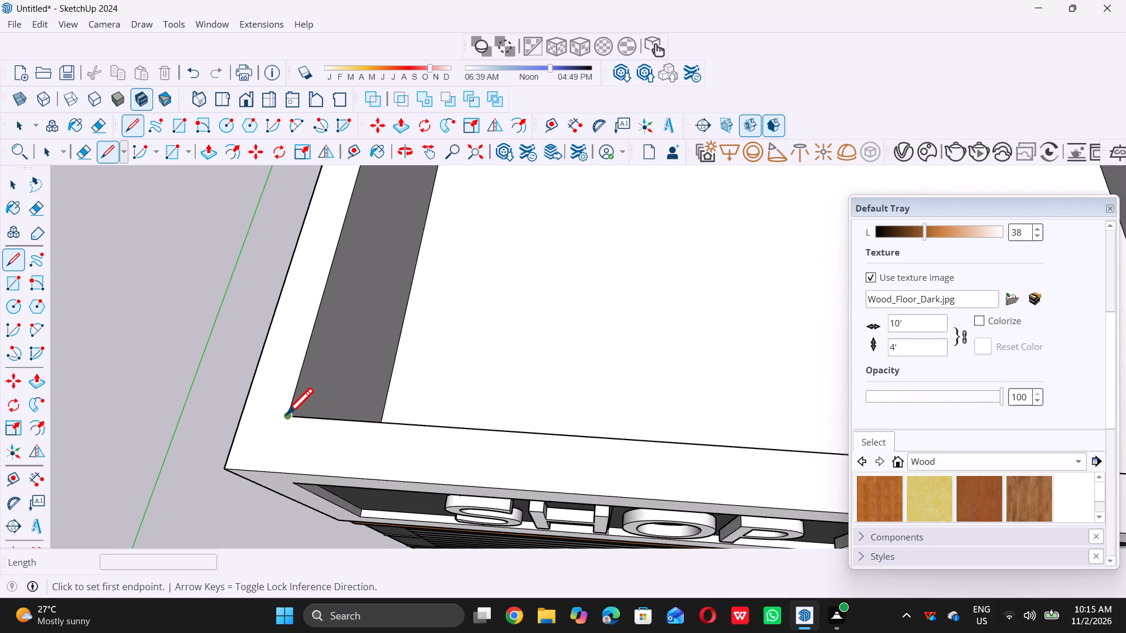
double_click(286, 411)
triple_click(241, 413)
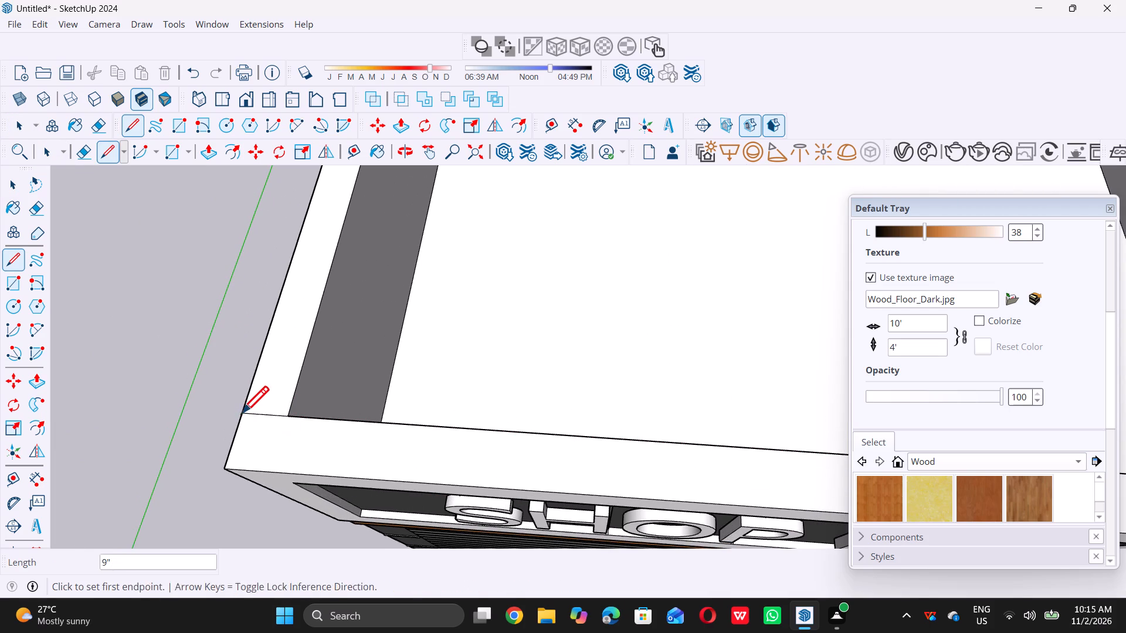
click(242, 413)
key(space)
Place a guide line on the parapet top, parallel to and 1' inward from the left outer edge.
scroll(270, 420, down, 10)
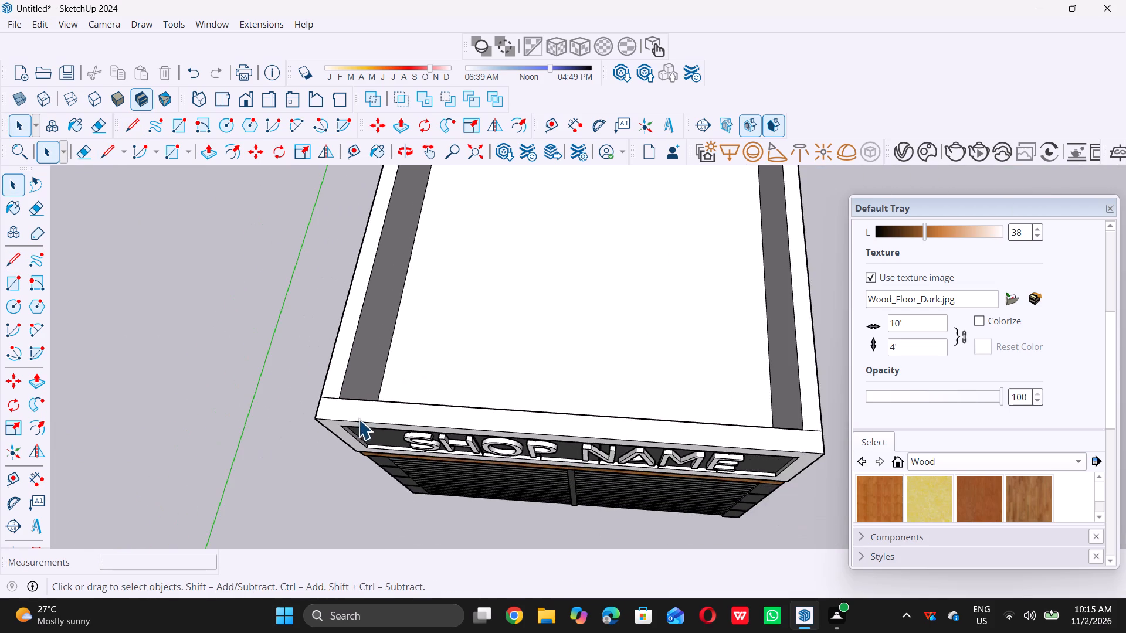
scroll(357, 419, up, 3)
scroll(311, 398, up, 10)
key(t)
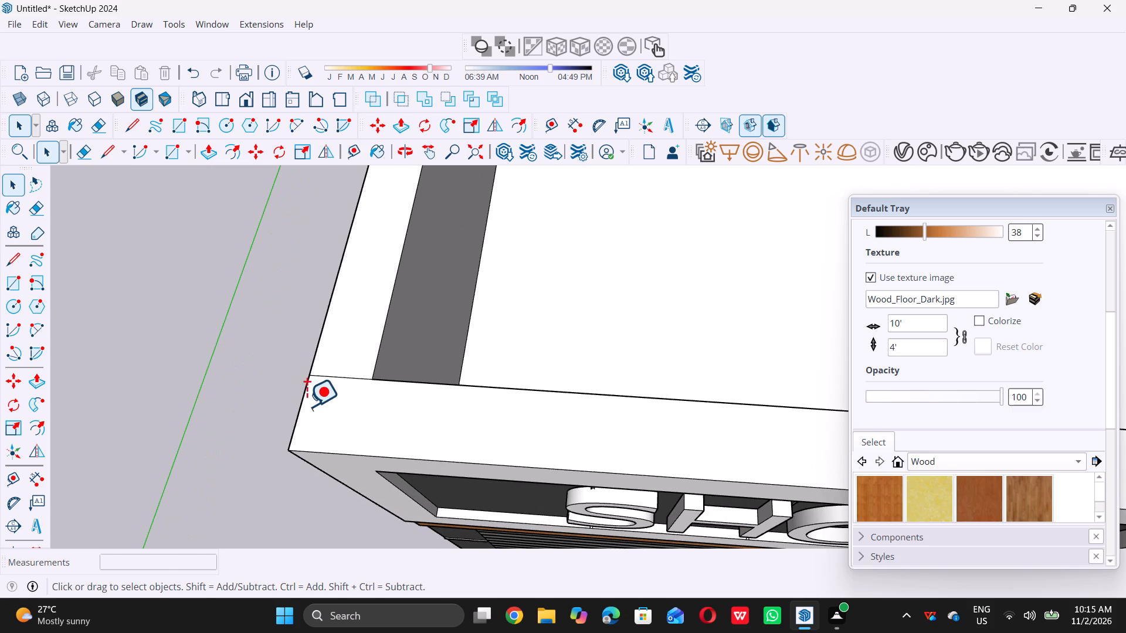
click(300, 404)
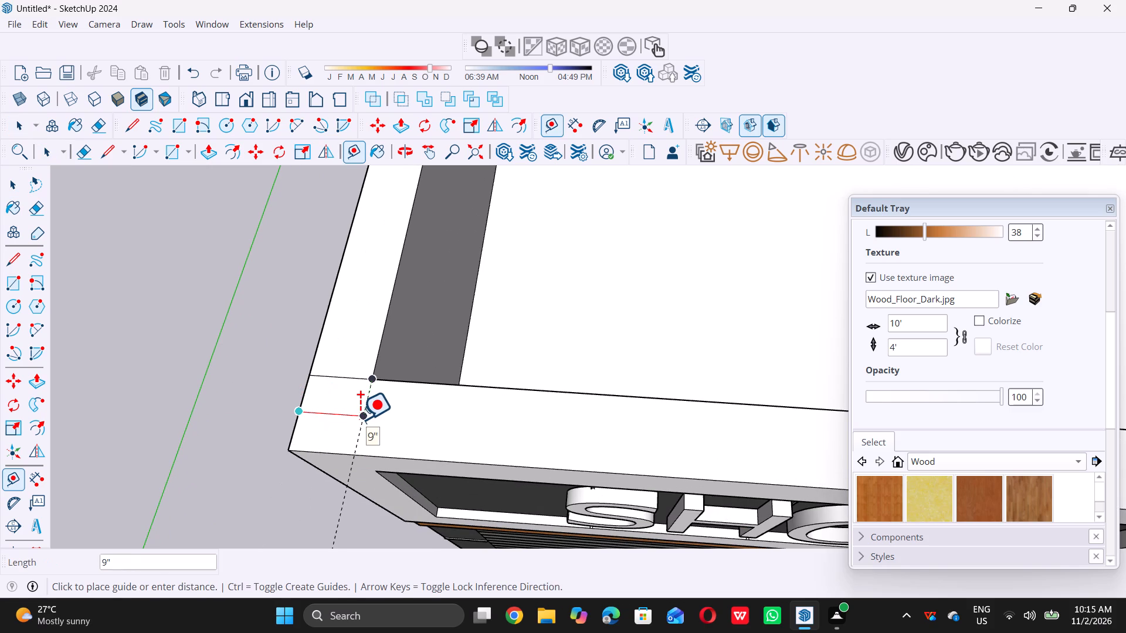
key(1)
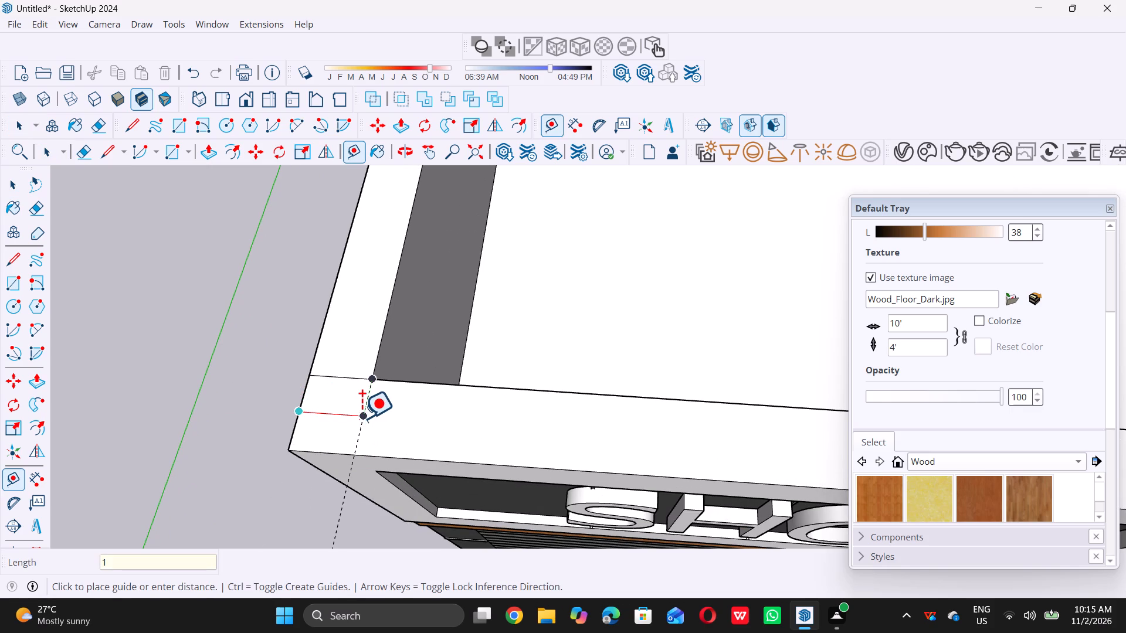
key(apostrophe)
key(Return)
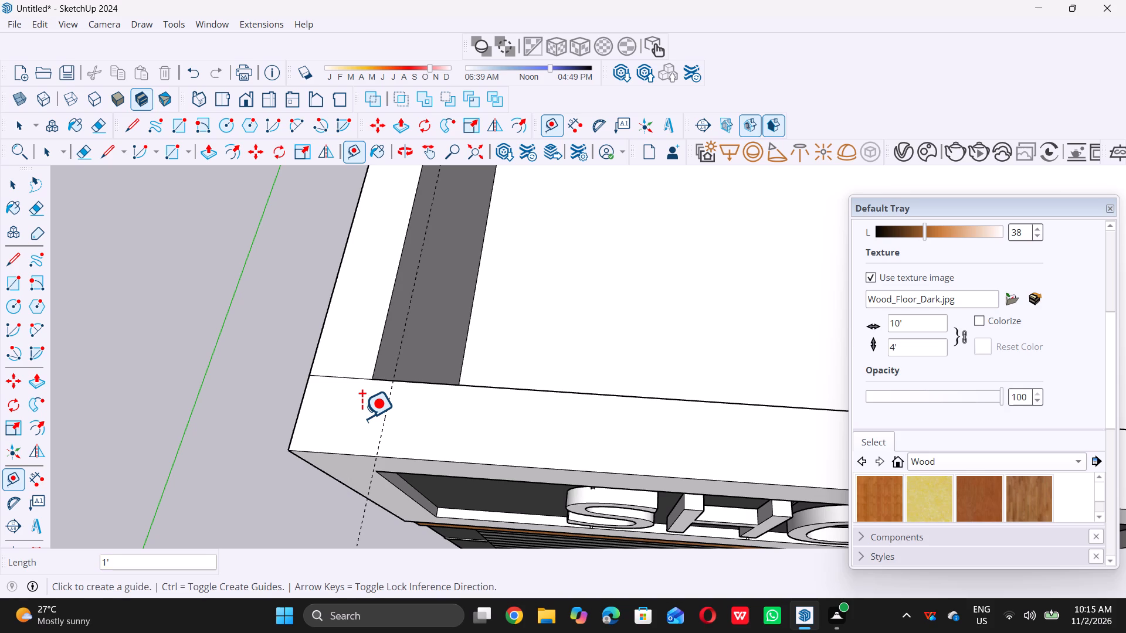
Place a guide line 9" inward from the parapet's right outer edge, through the inner front-right corner.
scroll(263, 374, down, 14)
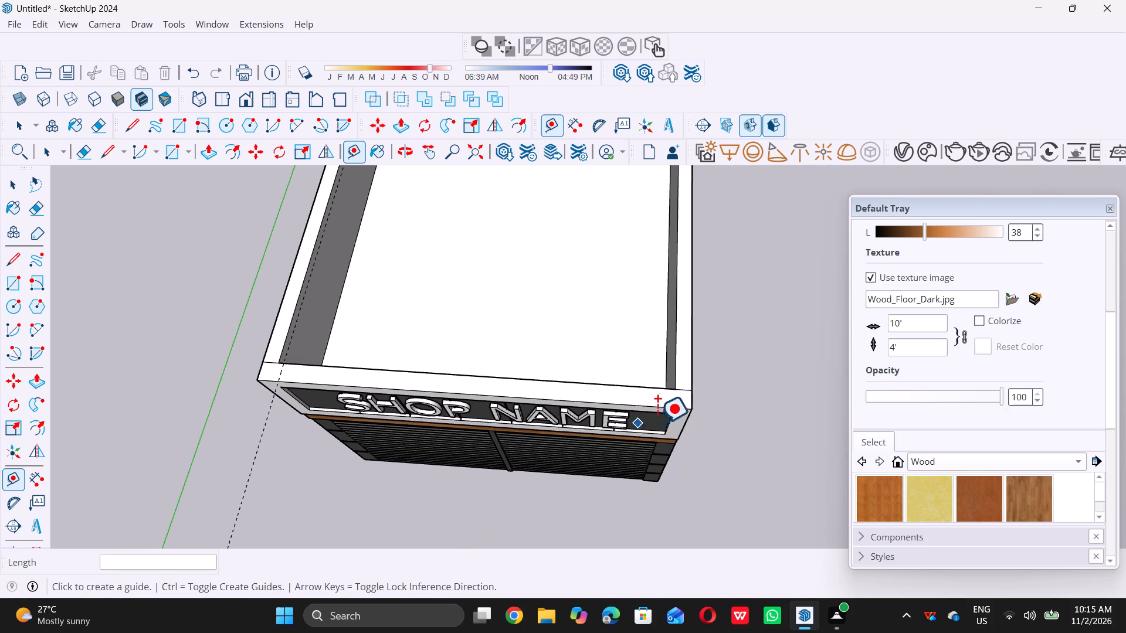
scroll(676, 397, up, 12)
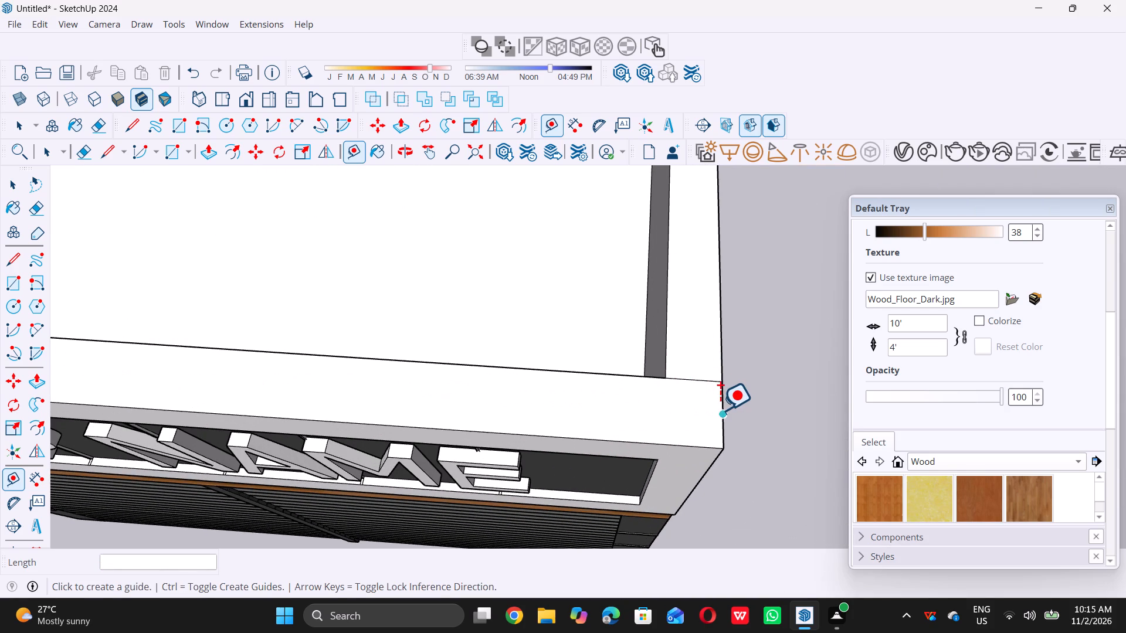
double_click(719, 405)
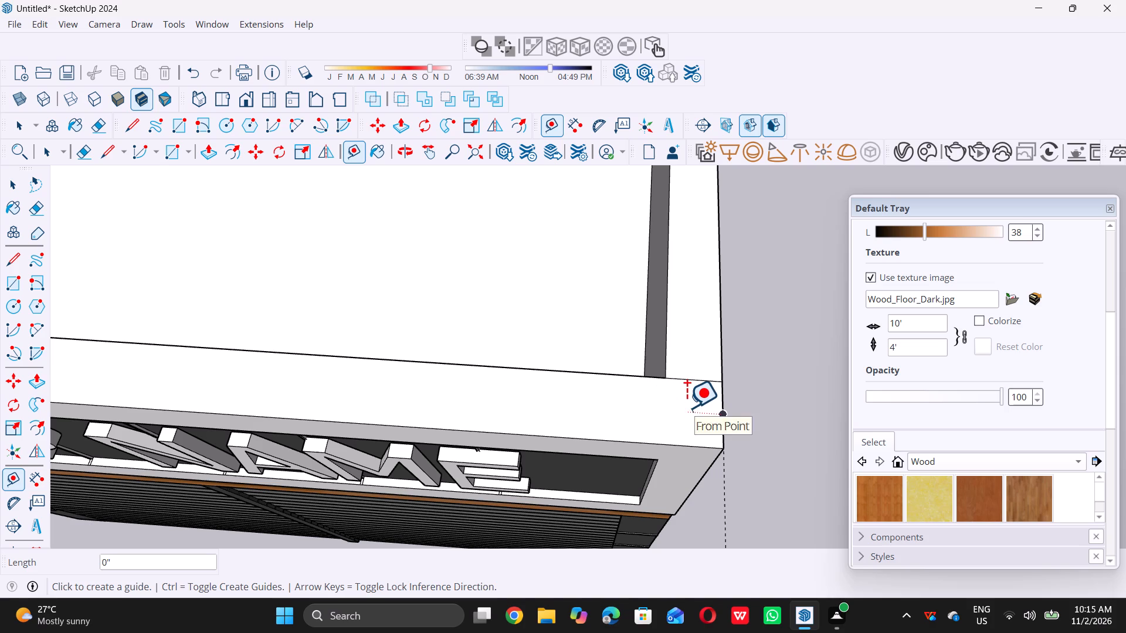
key(ctrl+z)
double_click(720, 390)
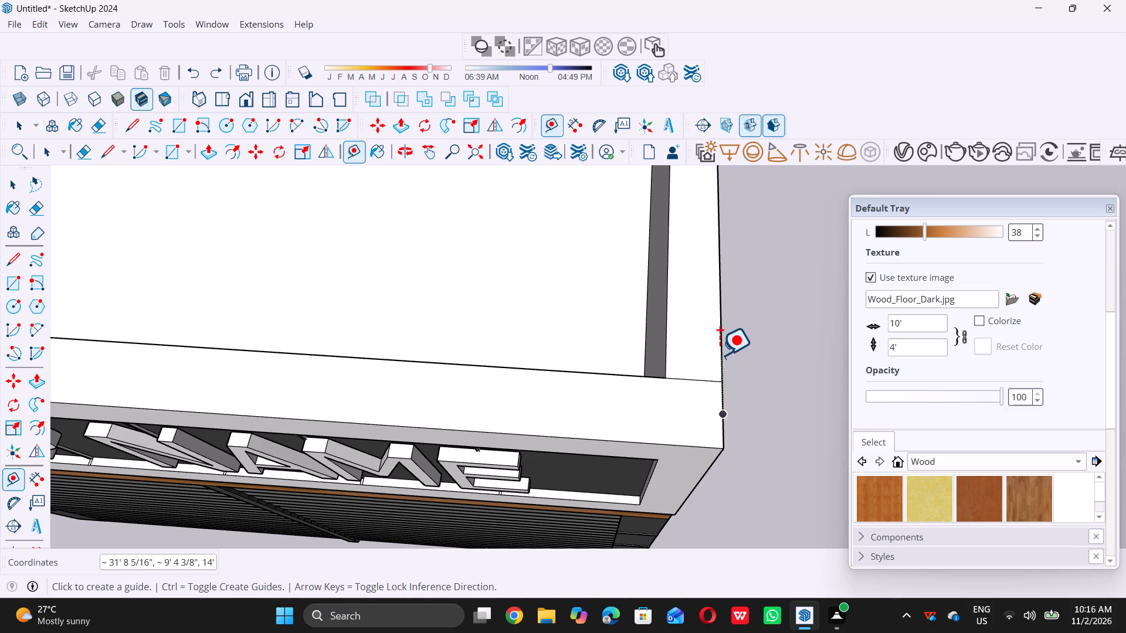
key(space)
key(t)
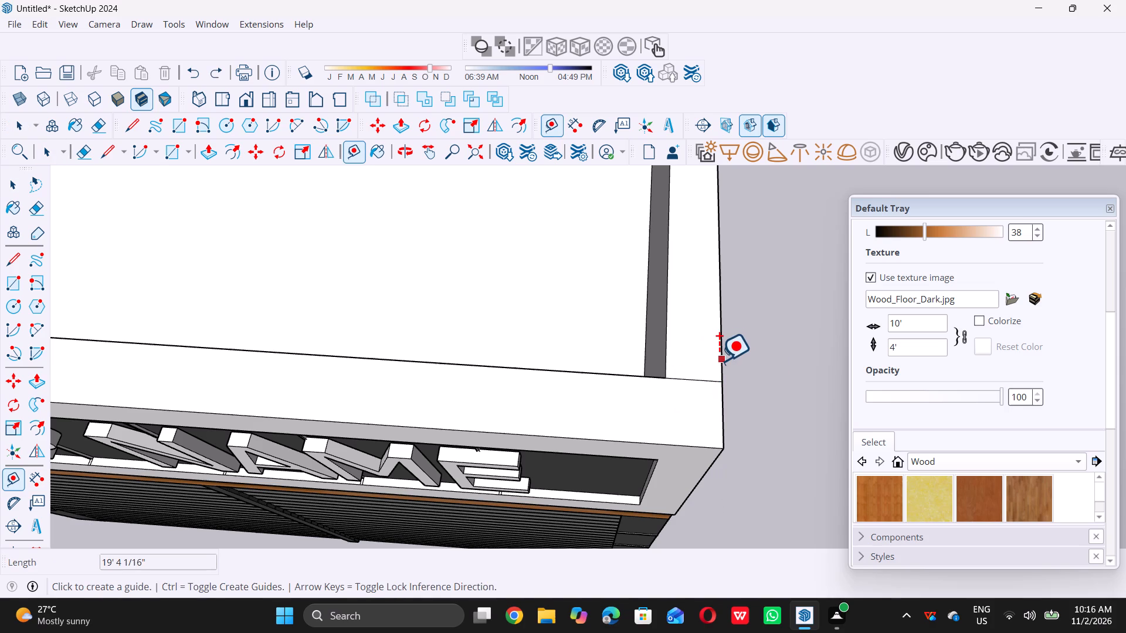
click(719, 360)
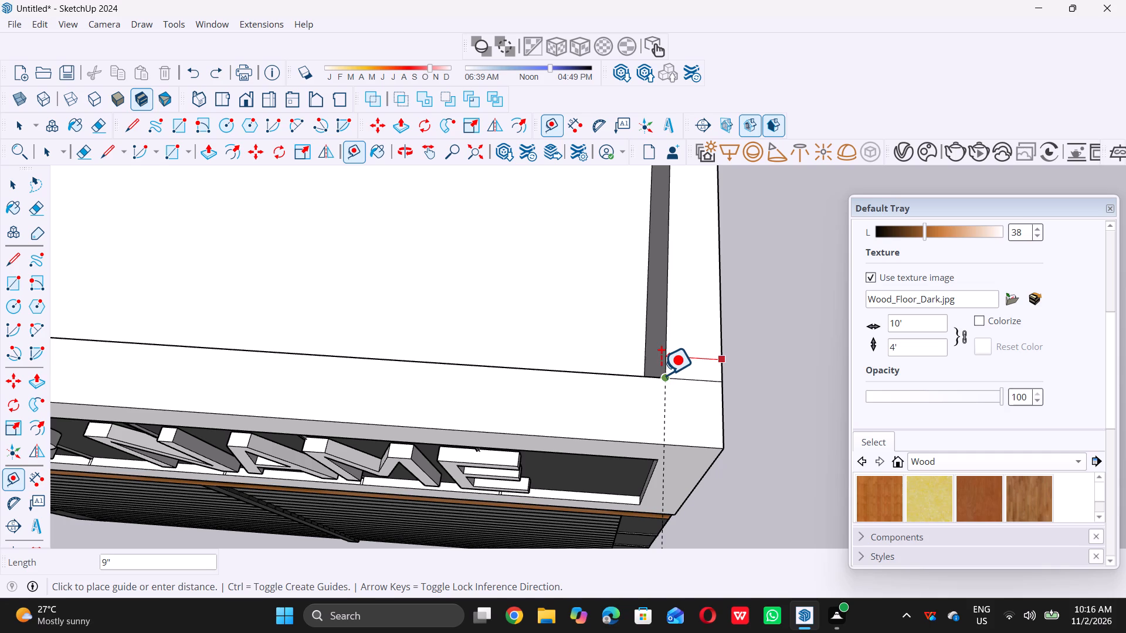
double_click(661, 375)
key(space)
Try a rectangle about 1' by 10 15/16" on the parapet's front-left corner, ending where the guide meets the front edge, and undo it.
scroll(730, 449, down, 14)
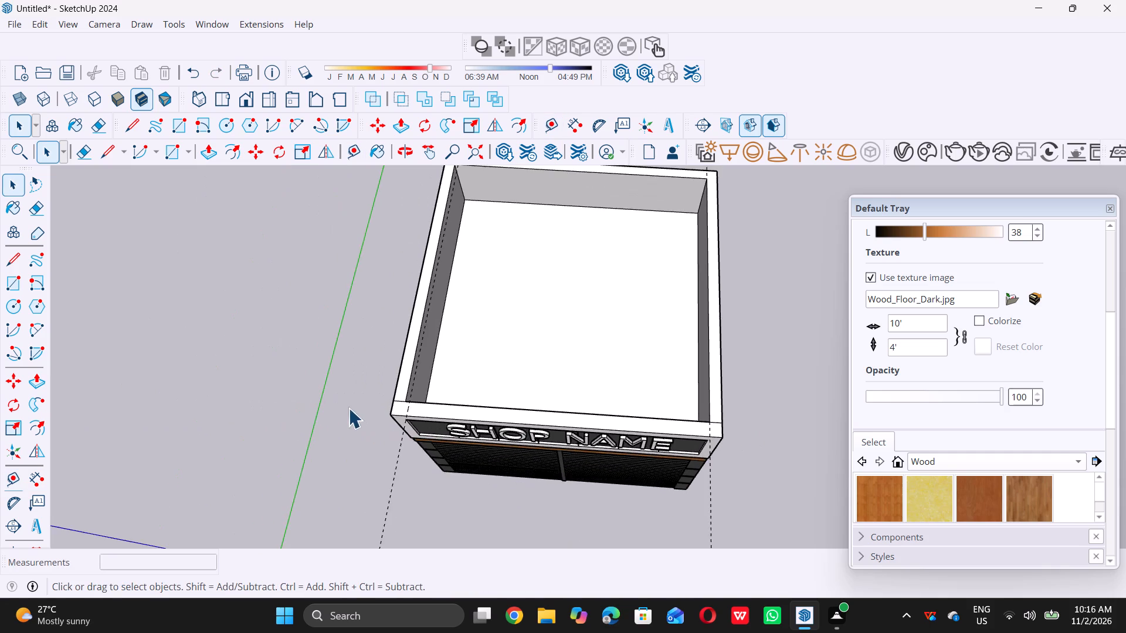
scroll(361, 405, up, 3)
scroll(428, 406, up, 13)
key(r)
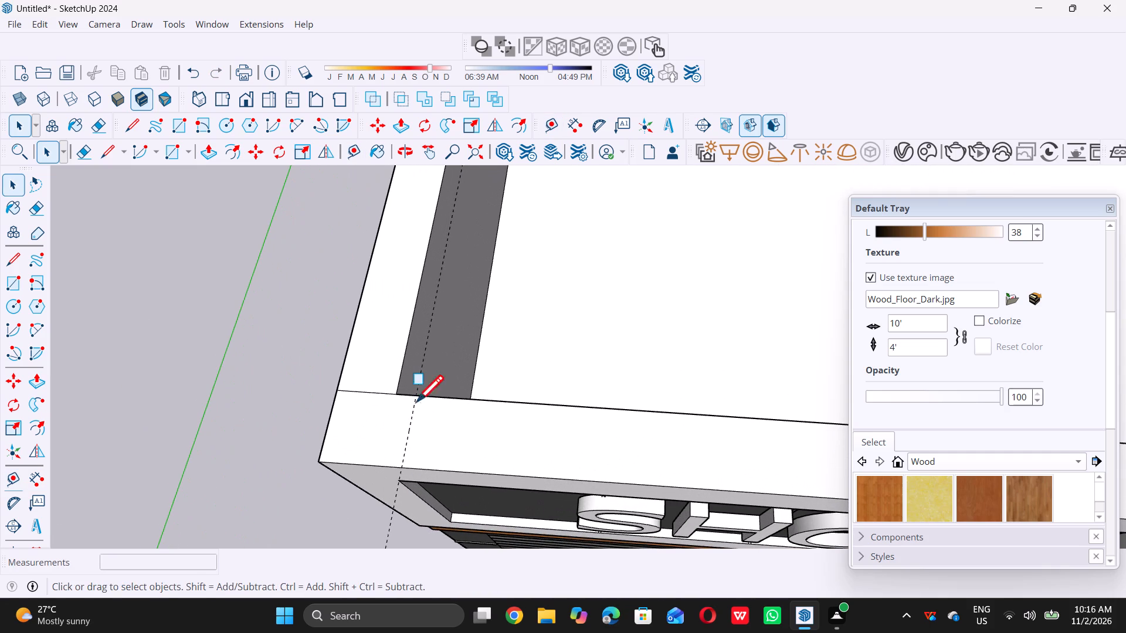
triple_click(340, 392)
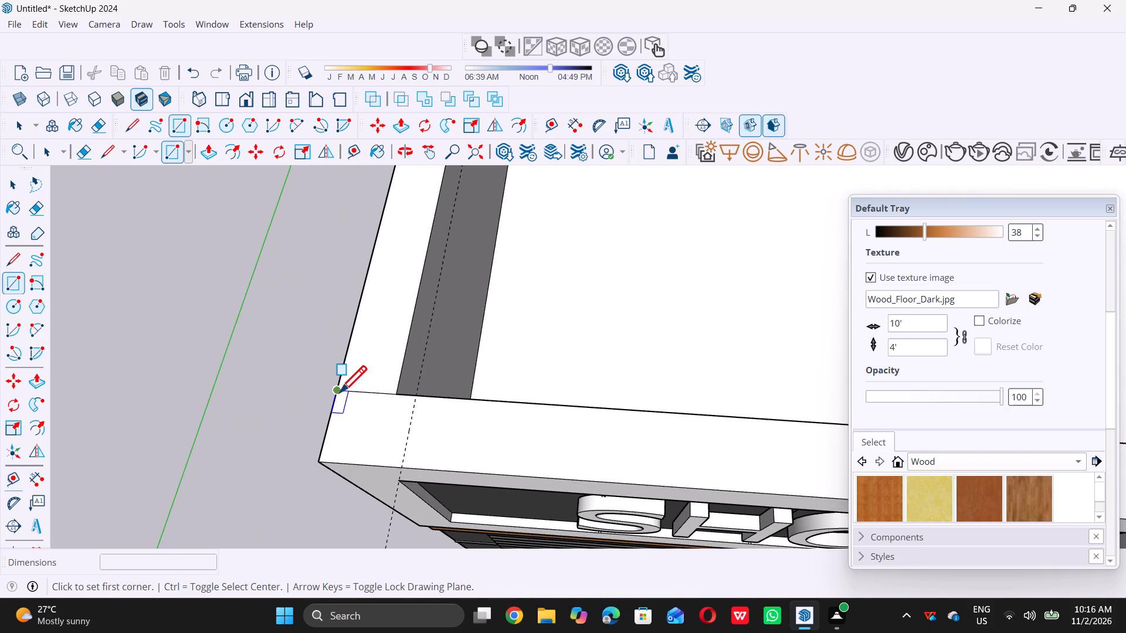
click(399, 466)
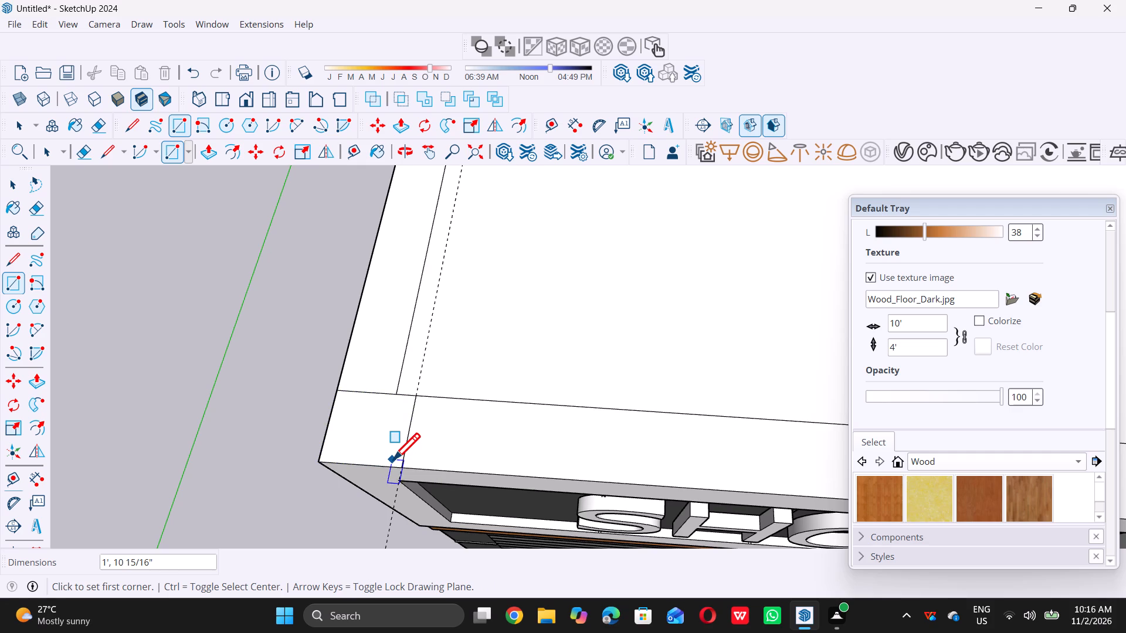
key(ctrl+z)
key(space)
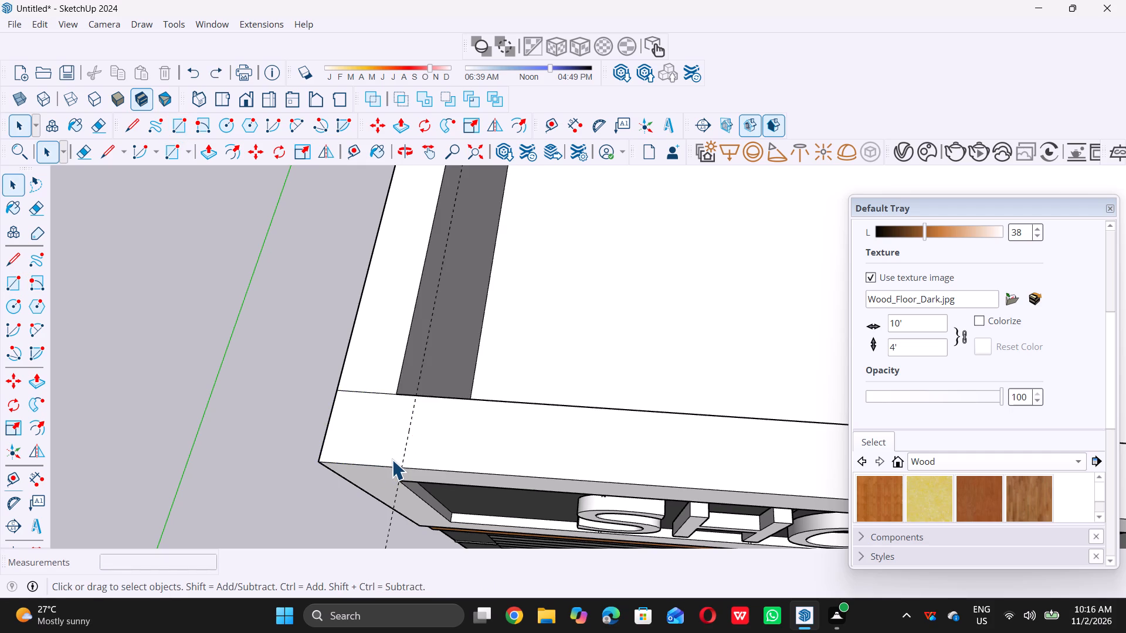
Draw a line along the left guide across the front parapet top, from the outer front edge to the inner edge.
key(l)
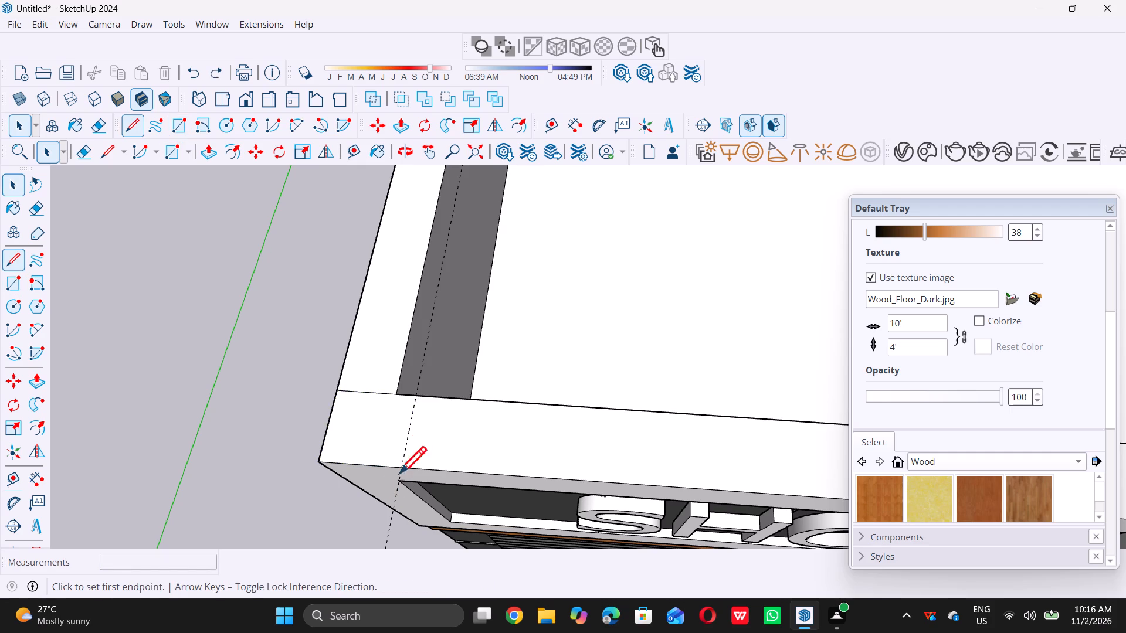
scroll(409, 445, up, 4)
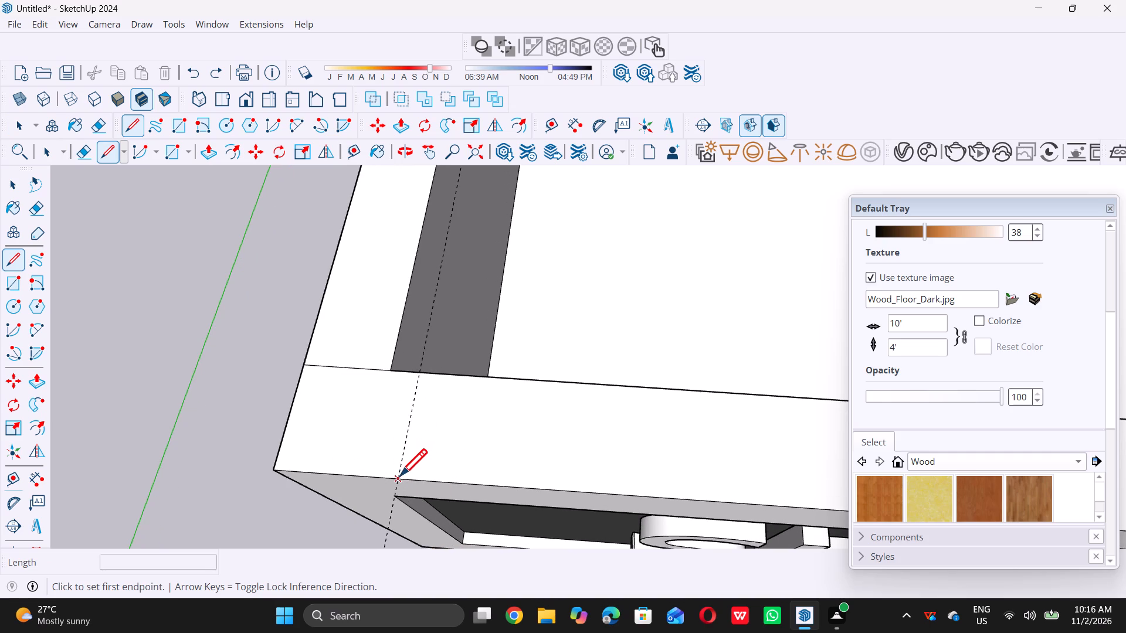
double_click(400, 478)
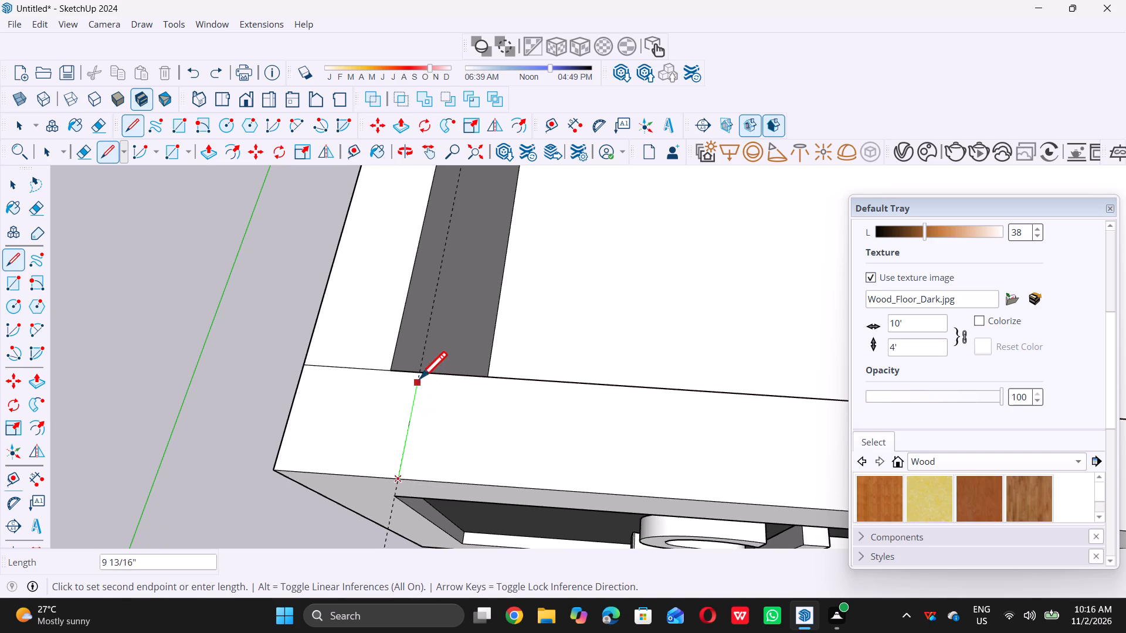
double_click(422, 376)
Draw a line about 10 15/16" long along the right guide, from the front parapet's outer edge to the inner front-right corner.
scroll(351, 427, down, 5)
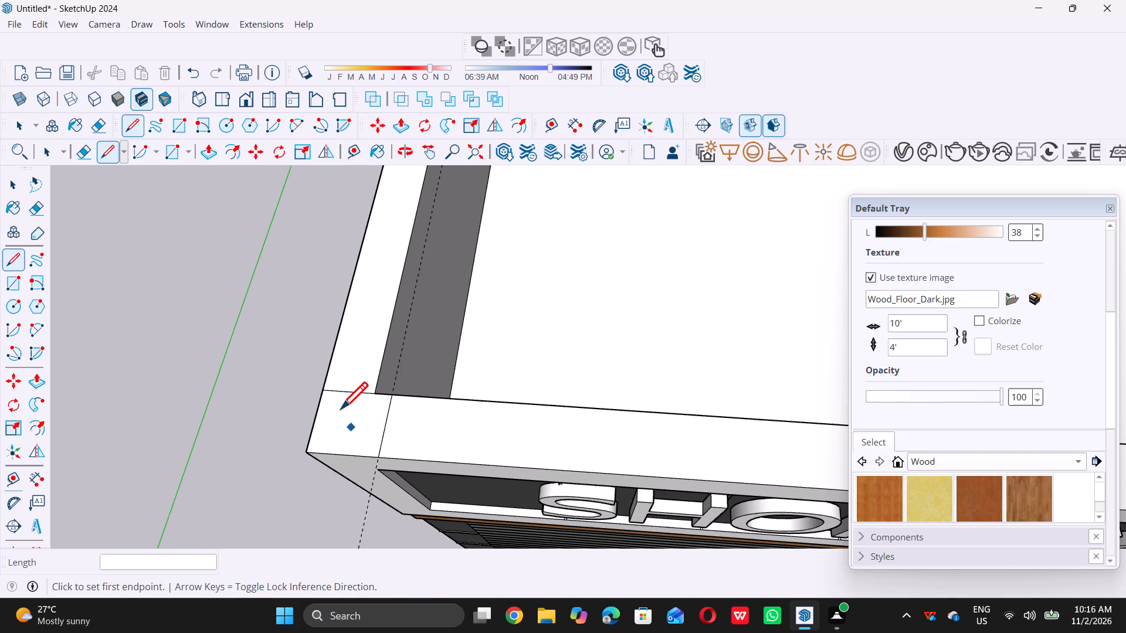
scroll(341, 409, down, 10)
scroll(303, 378, down, 10)
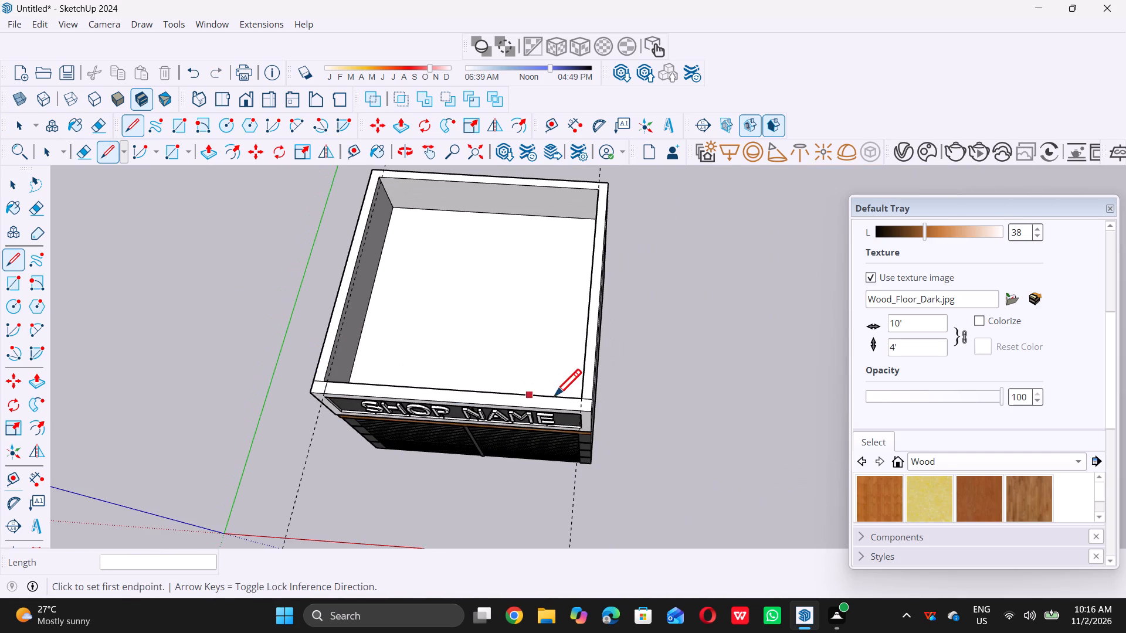
scroll(584, 404, up, 20)
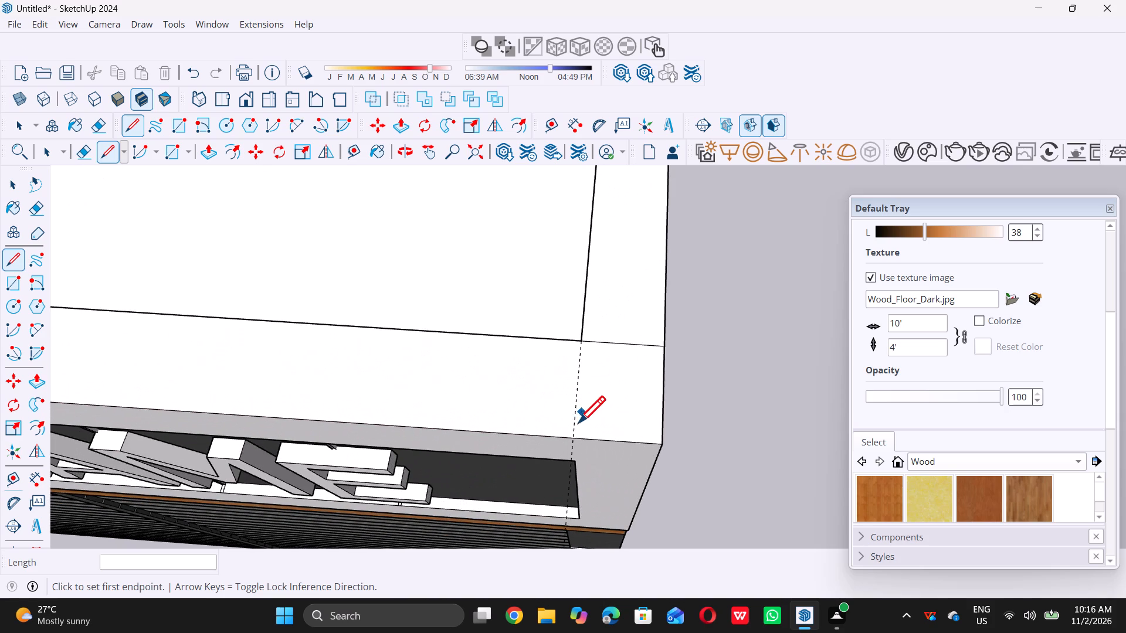
triple_click(574, 437)
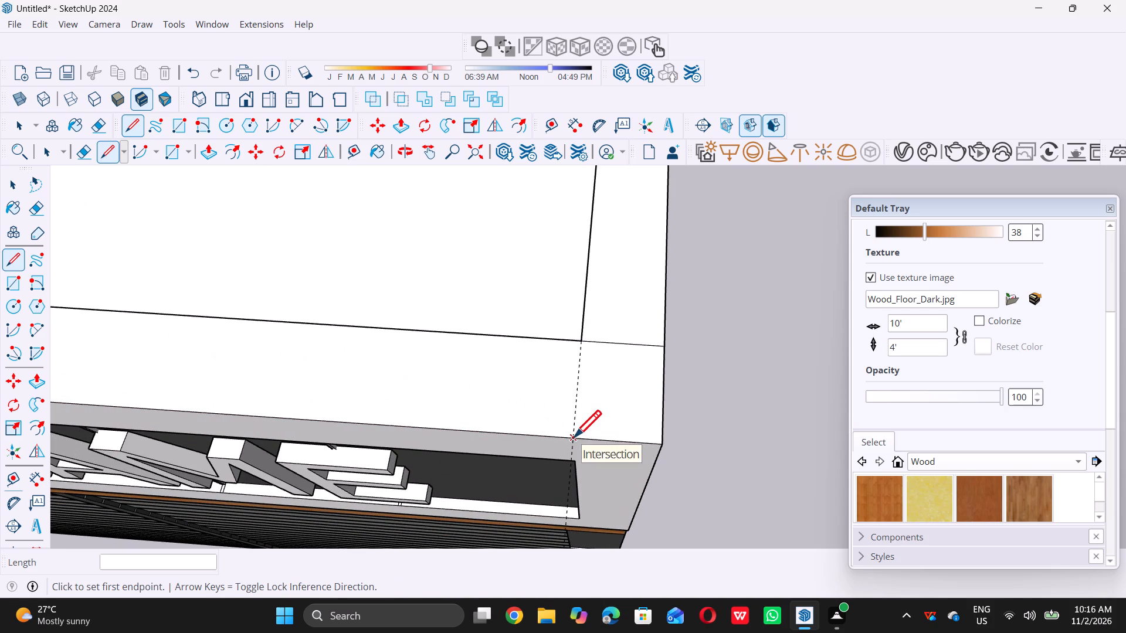
double_click(582, 342)
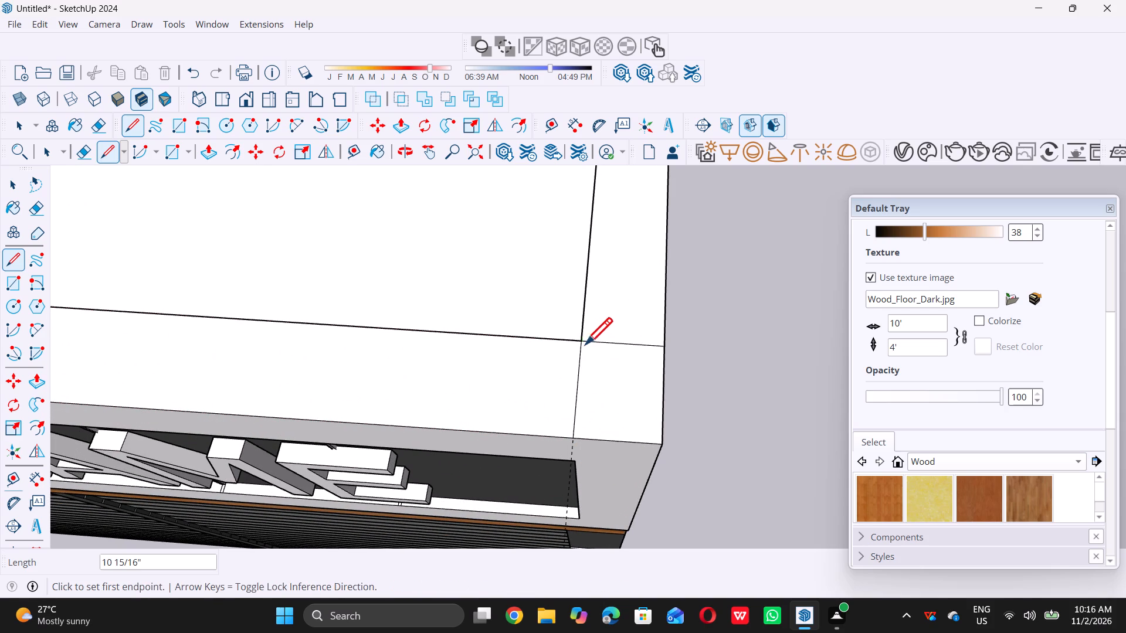
Delete all guide lines from the model.
key(space)
scroll(647, 393, down, 19)
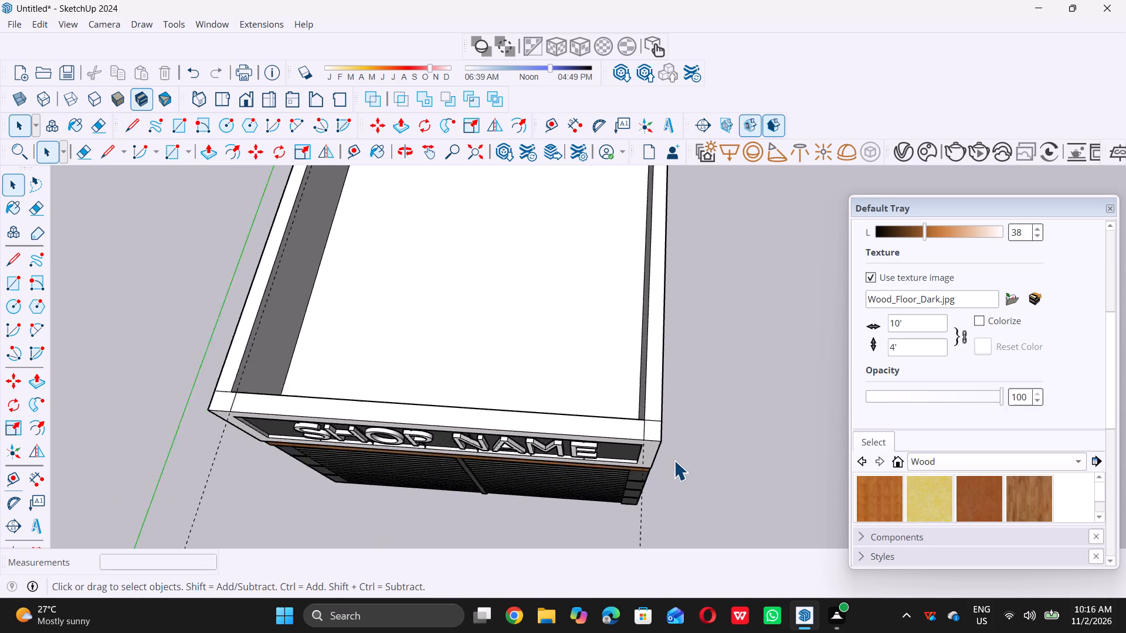
scroll(674, 460, down, 7)
middle_drag(613, 494, 586, 331)
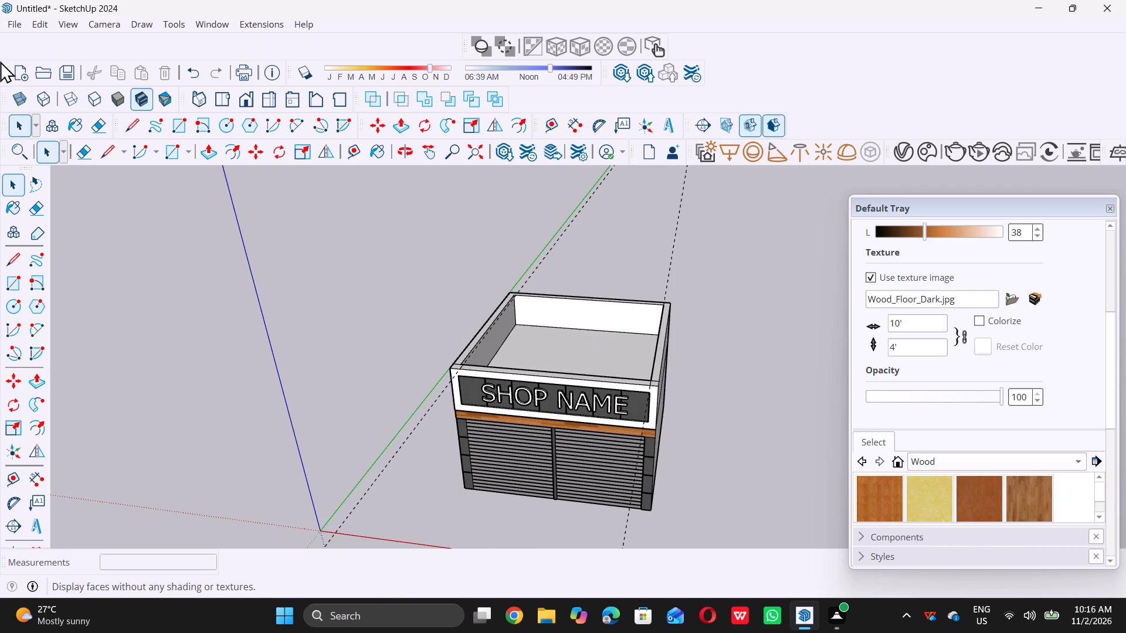
triple_click(39, 24)
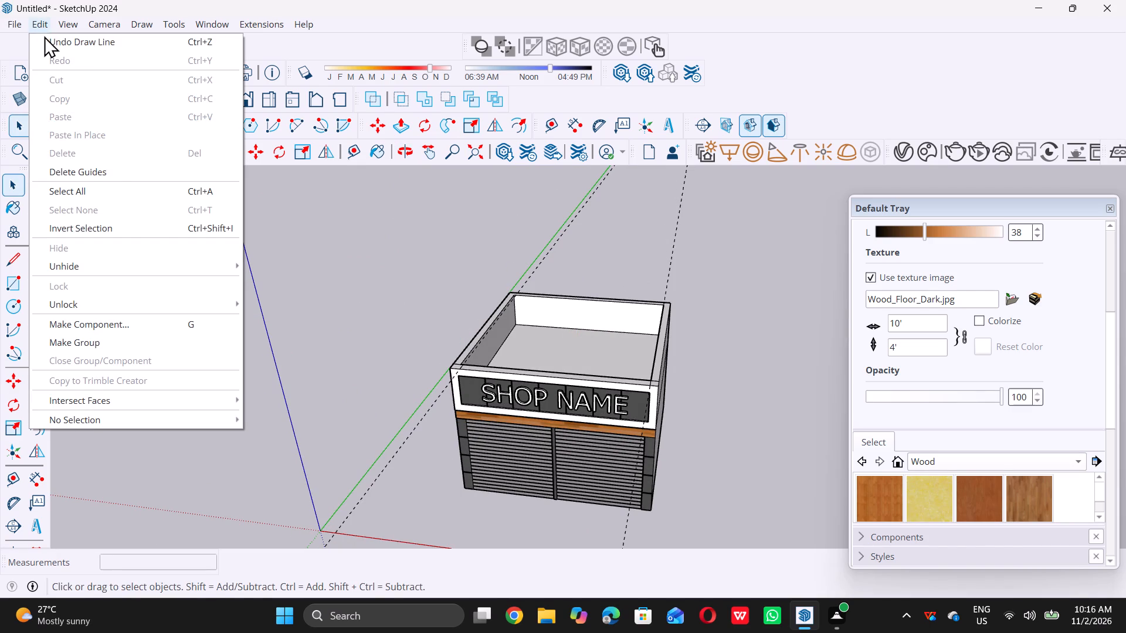
triple_click(110, 164)
click(110, 163)
scroll(489, 355, down, 1)
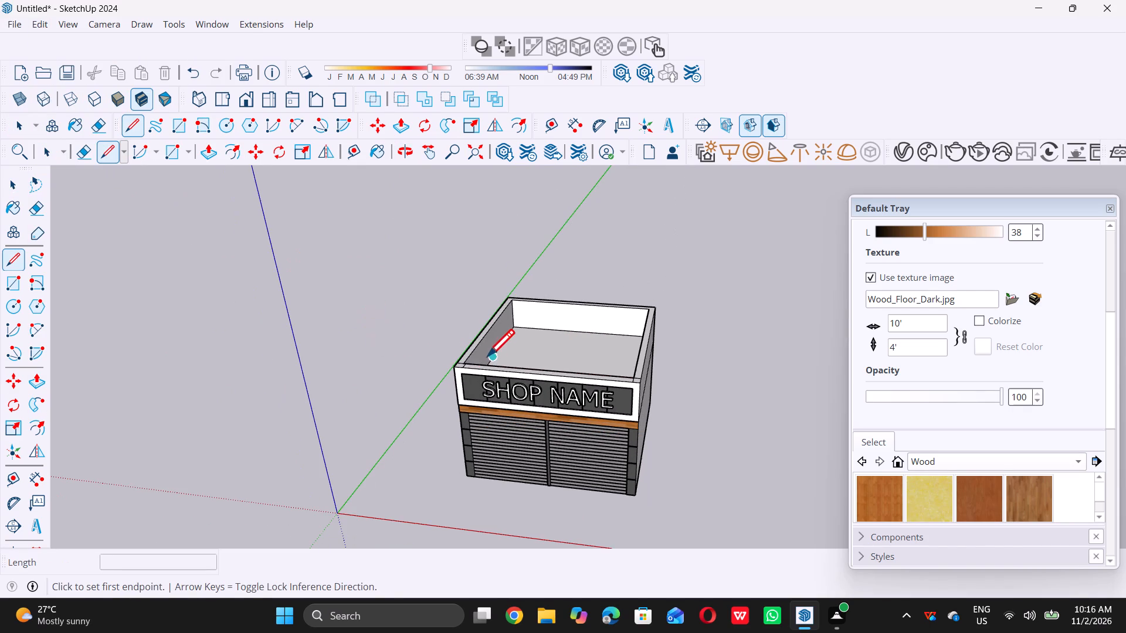
key(space)
Push/Pull the small corner face at the front-right of the parapet top upward 10' to form a post.
middle_drag(466, 351, 453, 418)
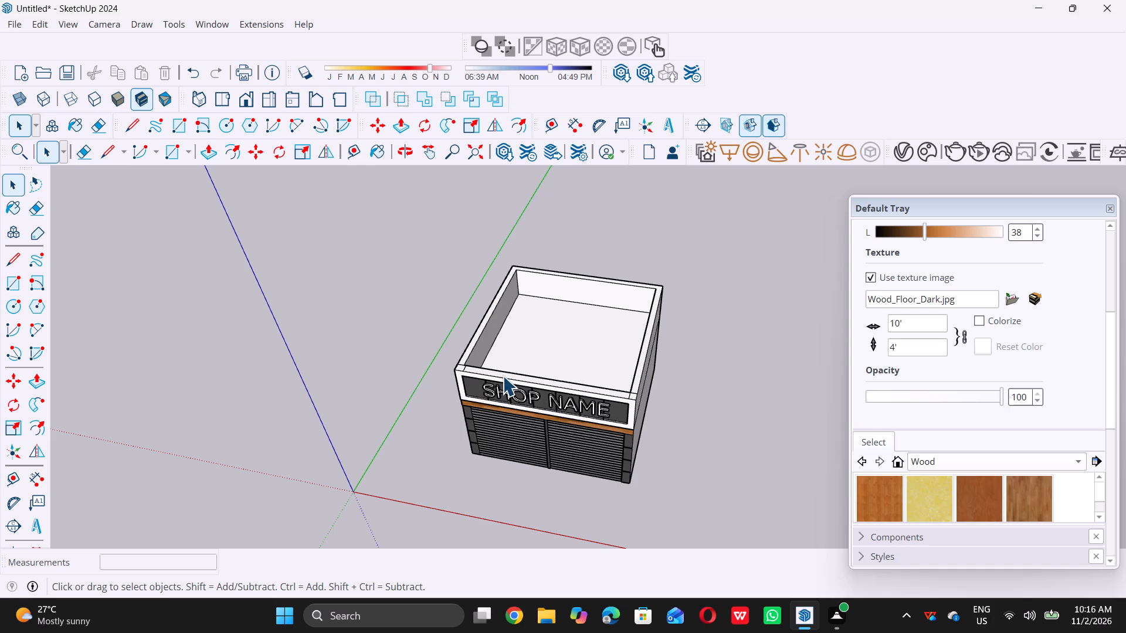
scroll(555, 333, down, 3)
middle_drag(553, 356, 537, 427)
scroll(638, 384, up, 6)
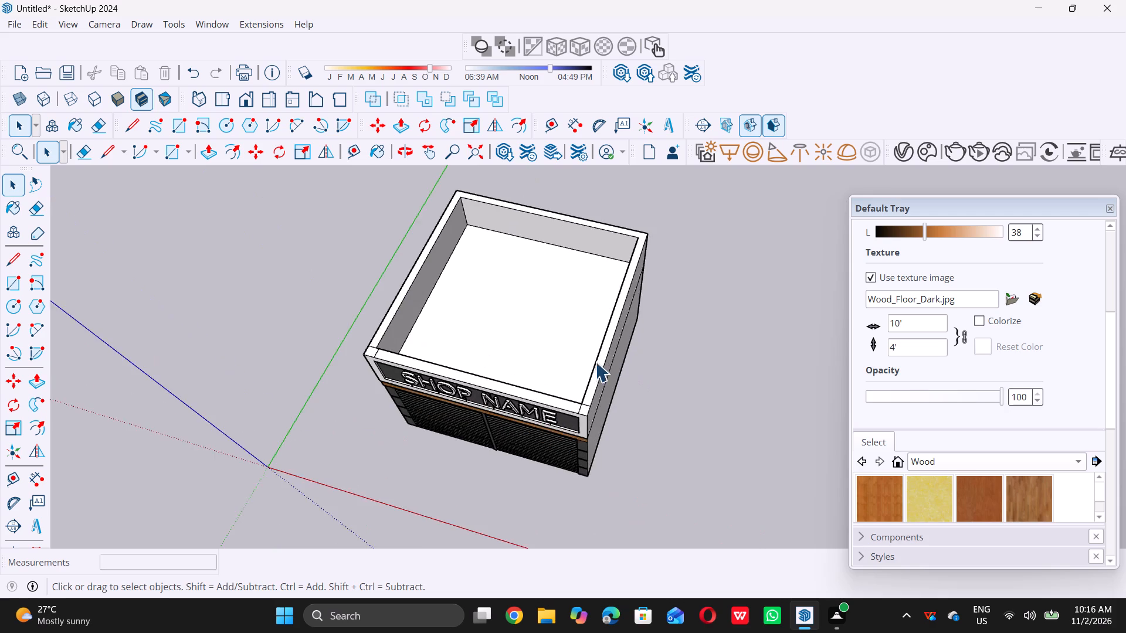
scroll(574, 373, up, 6)
scroll(586, 438, up, 10)
double_click(608, 445)
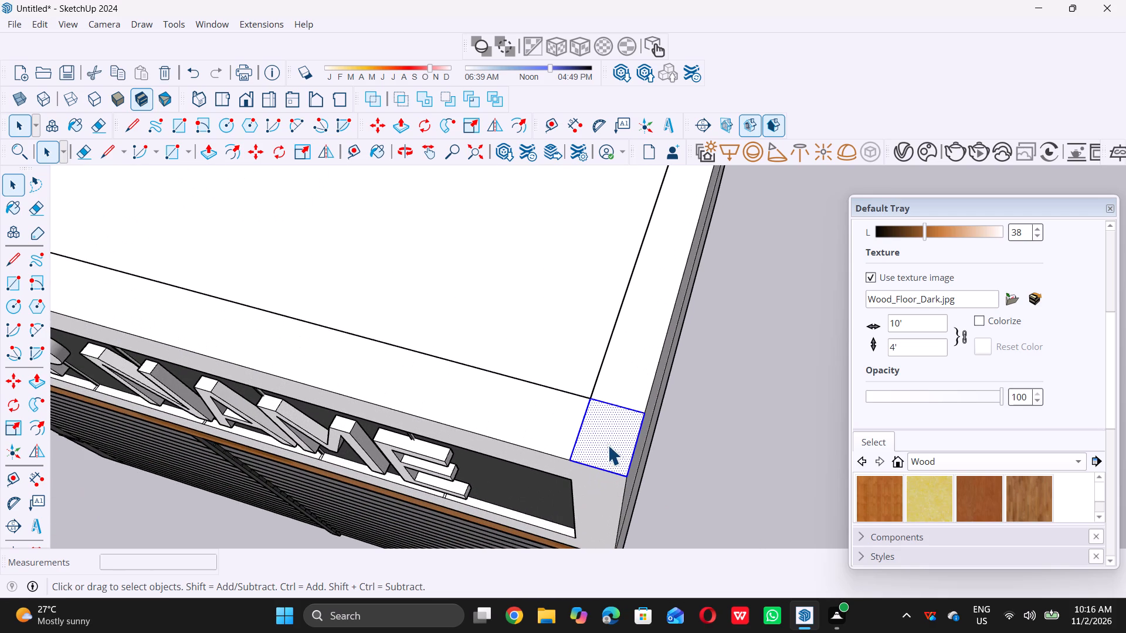
key(p)
double_click(606, 444)
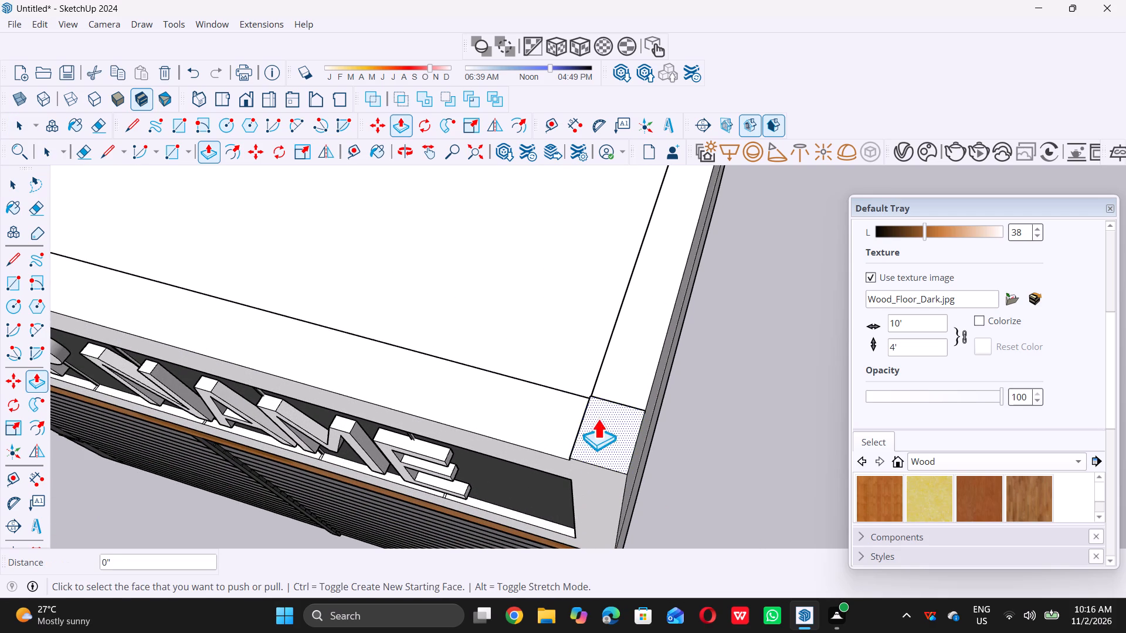
triple_click(606, 440)
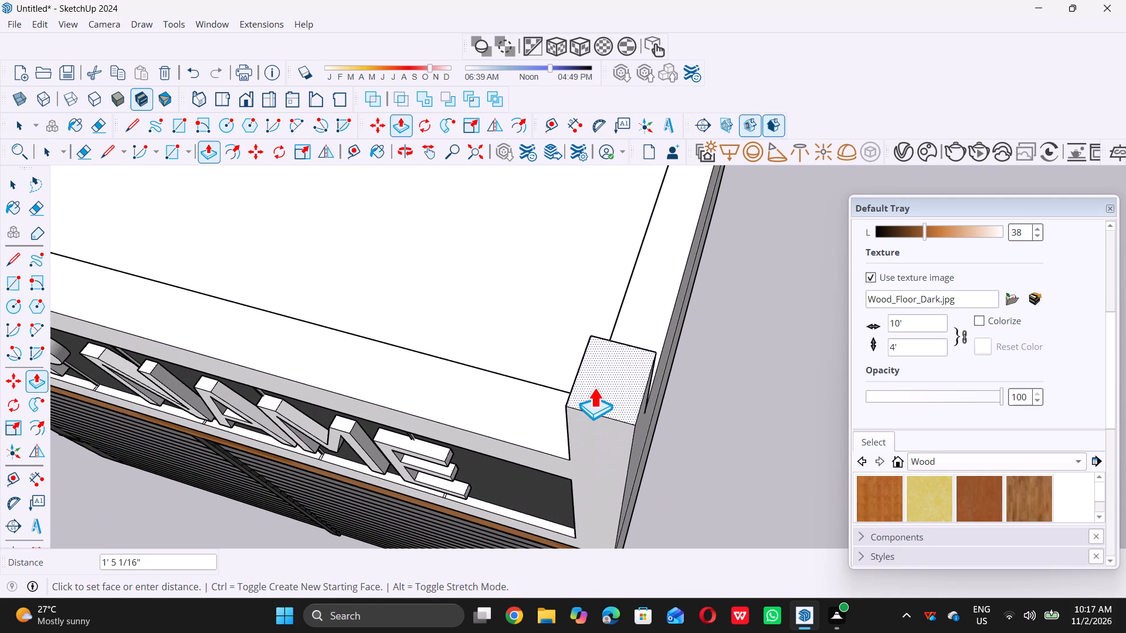
text(10)
key(apostrophe)
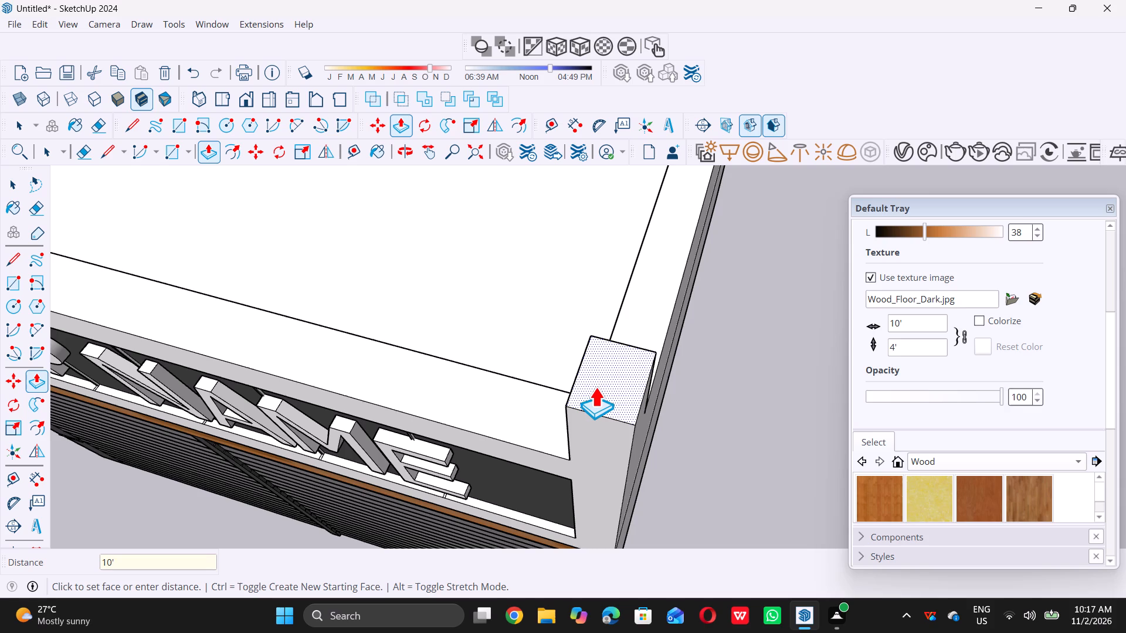
key(Return)
key(space)
Draw a horizontal line across the front face of the right post's base, level with the parapet's top edge.
scroll(595, 387, down, 3)
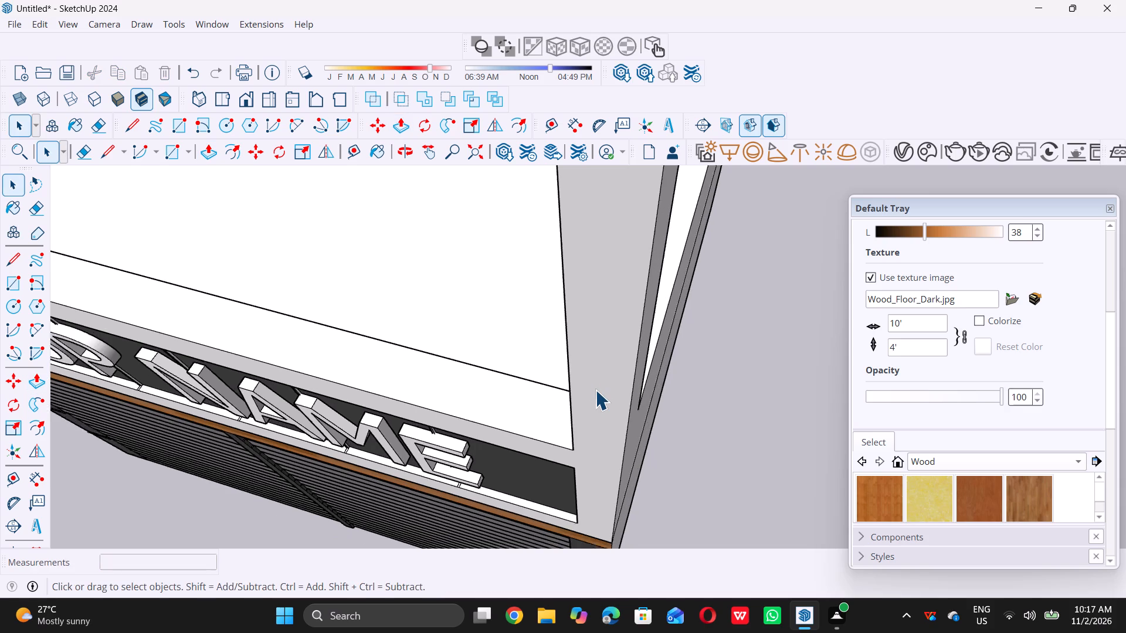
scroll(595, 390, down, 12)
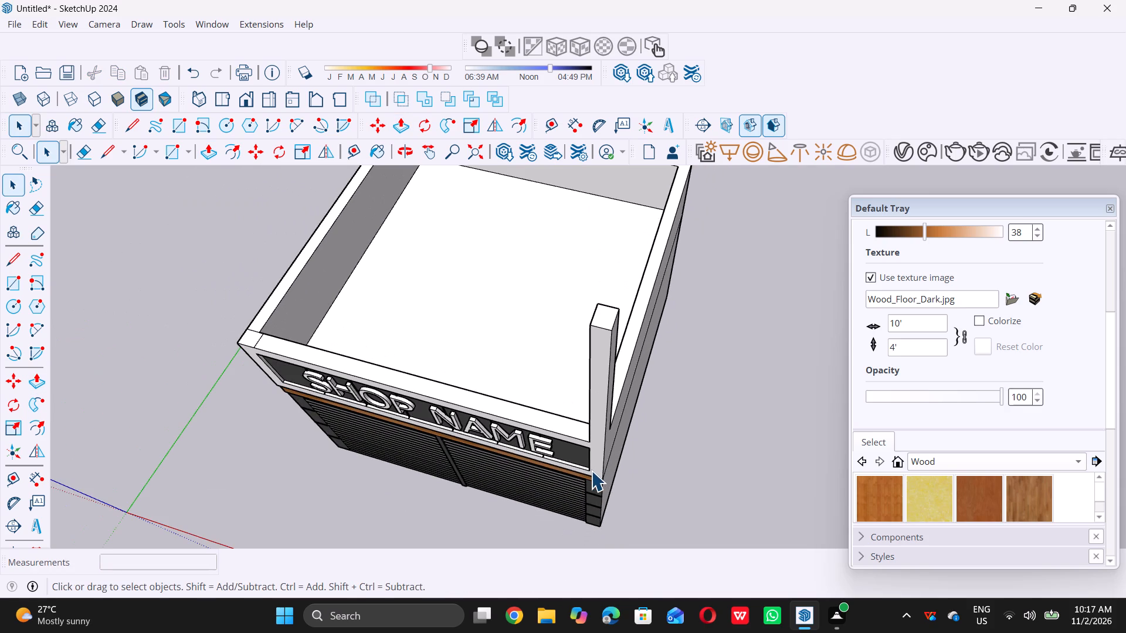
scroll(591, 471, down, 4)
middle_drag(577, 499, 675, 240)
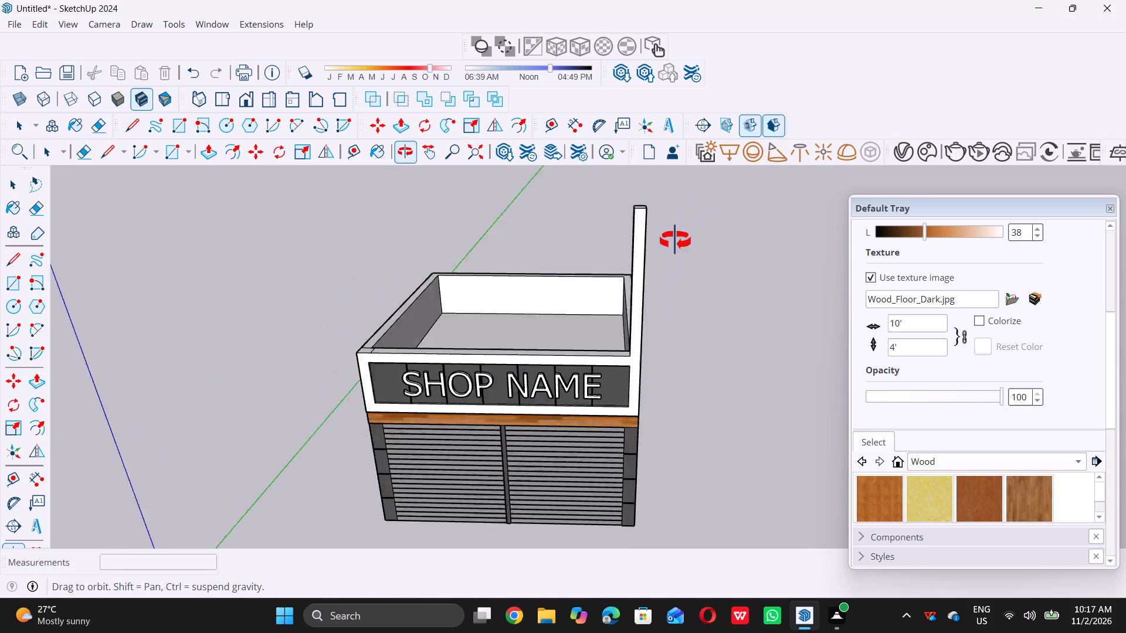
middle_drag(675, 240, 677, 223)
middle_click(677, 223)
middle_drag(654, 346, 637, 350)
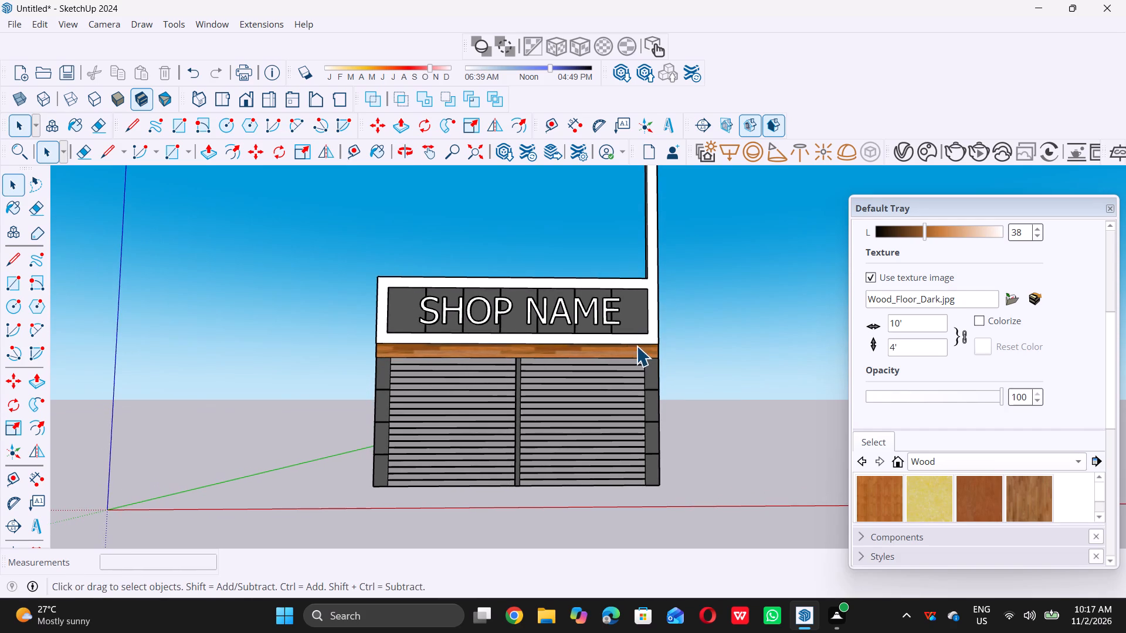
scroll(649, 281, up, 8)
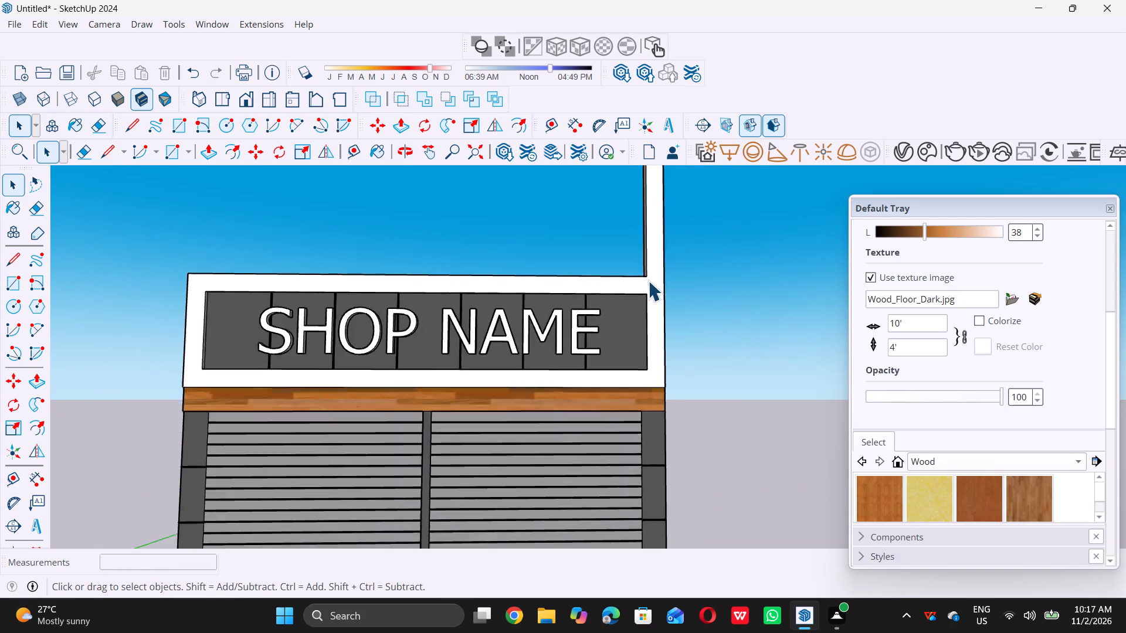
scroll(648, 281, up, 1)
key(l)
triple_click(646, 270)
click(646, 270)
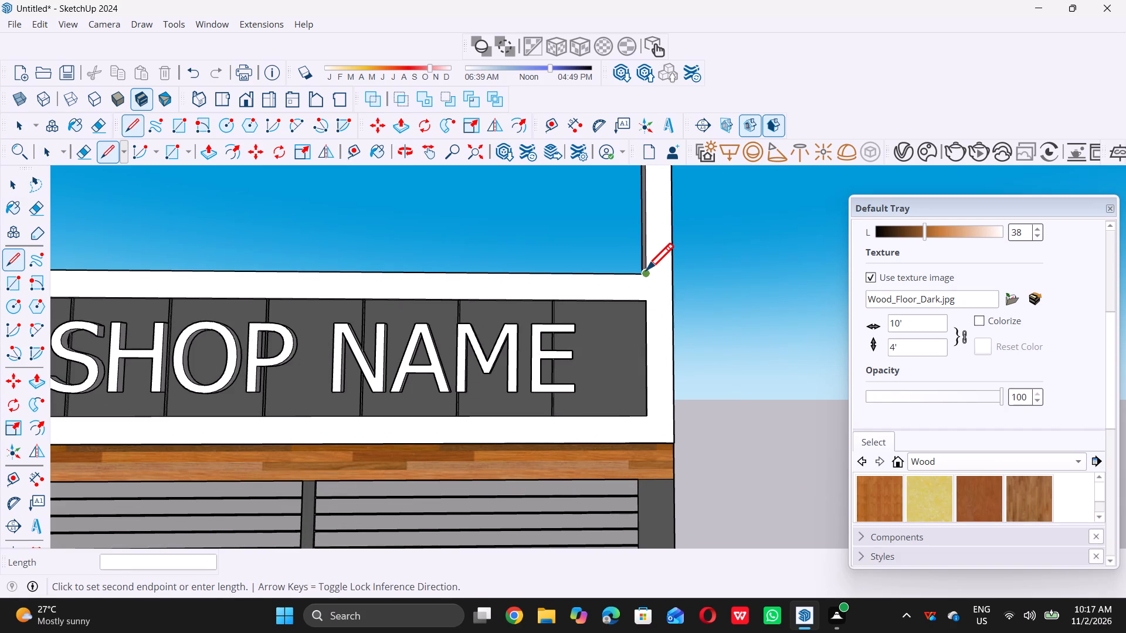
double_click(674, 277)
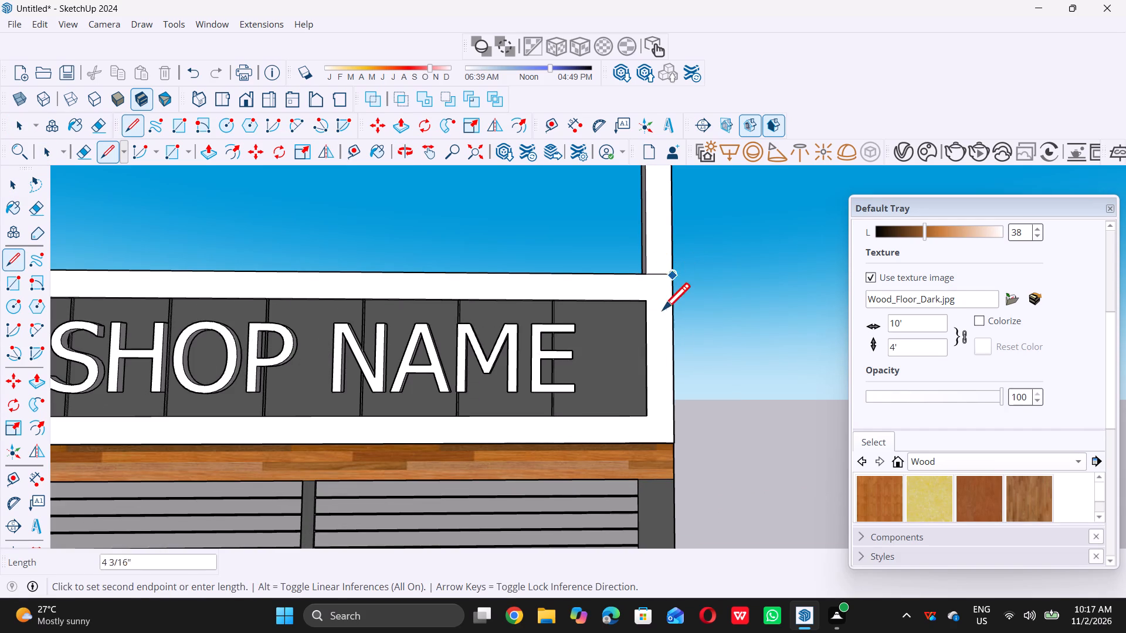
key(space)
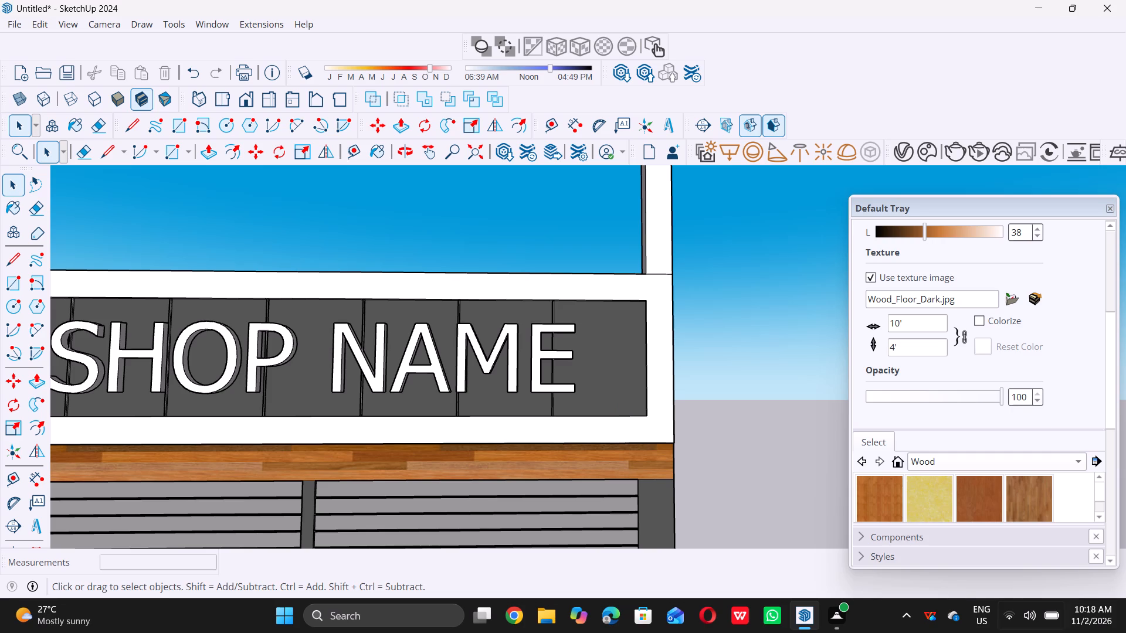
Push/Pull the front-left corner face of the parapet top upward by the same 10' as the right post.
scroll(545, 352, down, 20)
scroll(545, 352, down, 4)
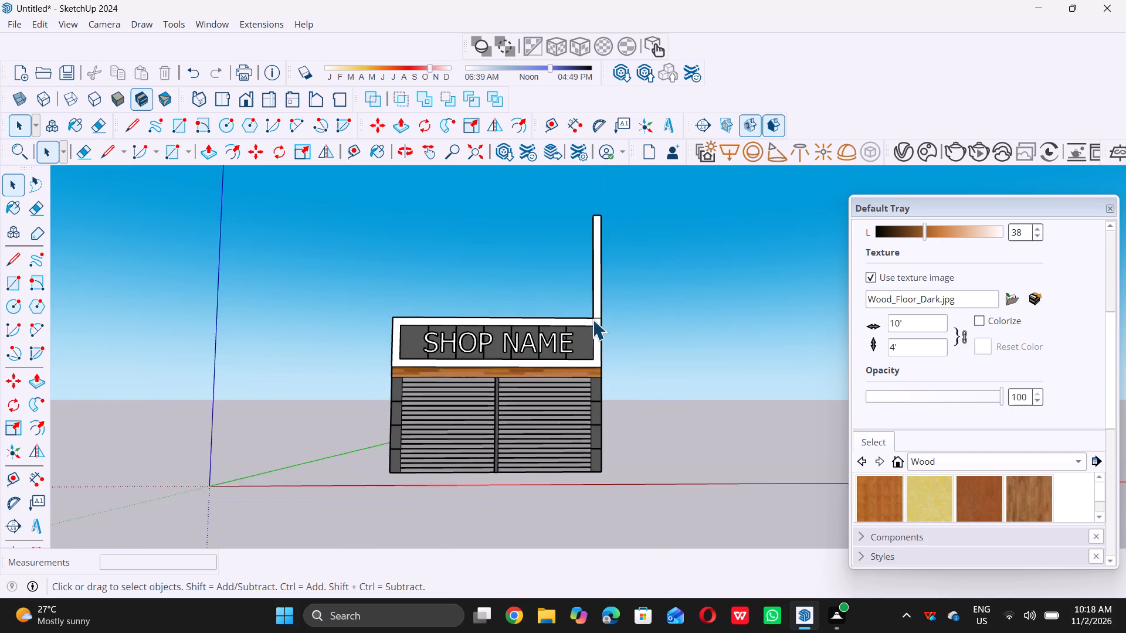
middle_drag(386, 274, 431, 486)
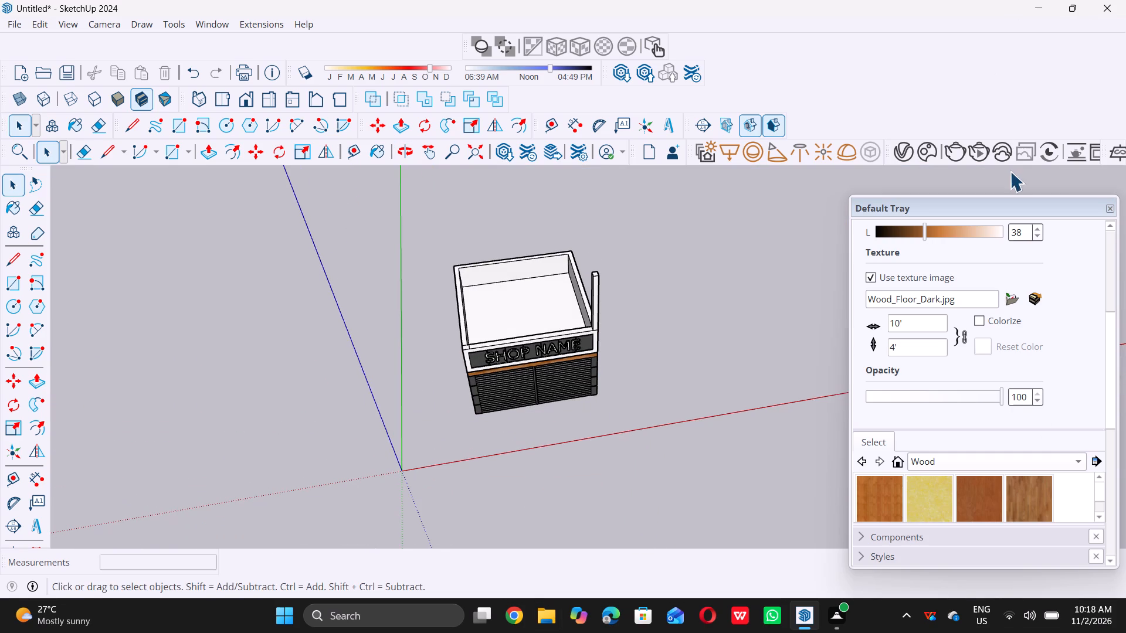
scroll(557, 301, down, 5)
middle_drag(536, 311, 515, 360)
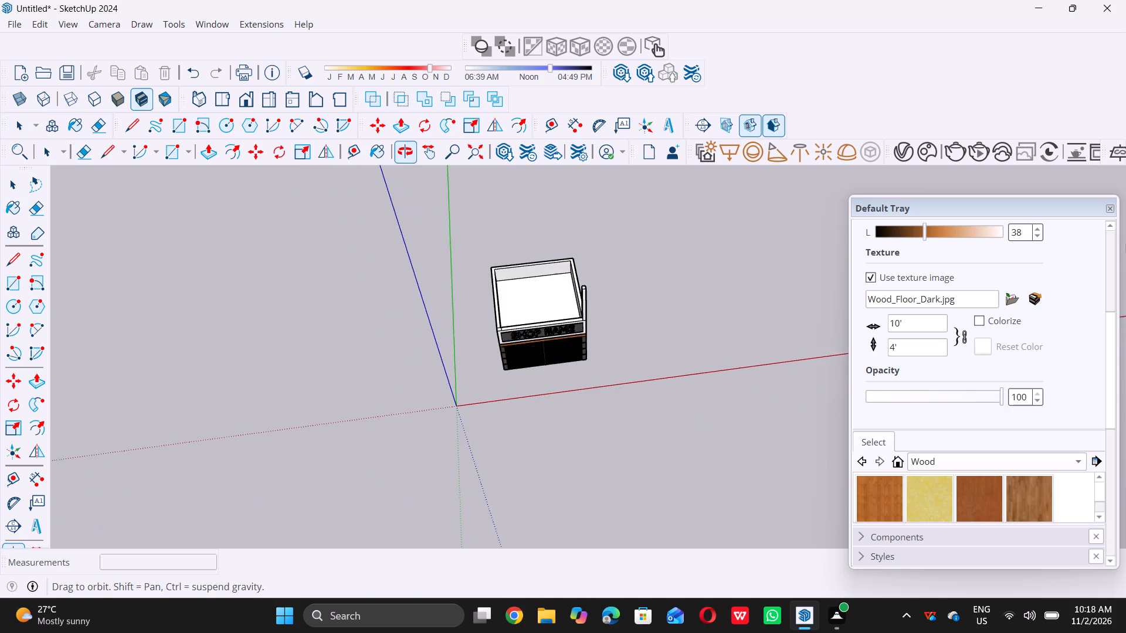
scroll(611, 407, up, 4)
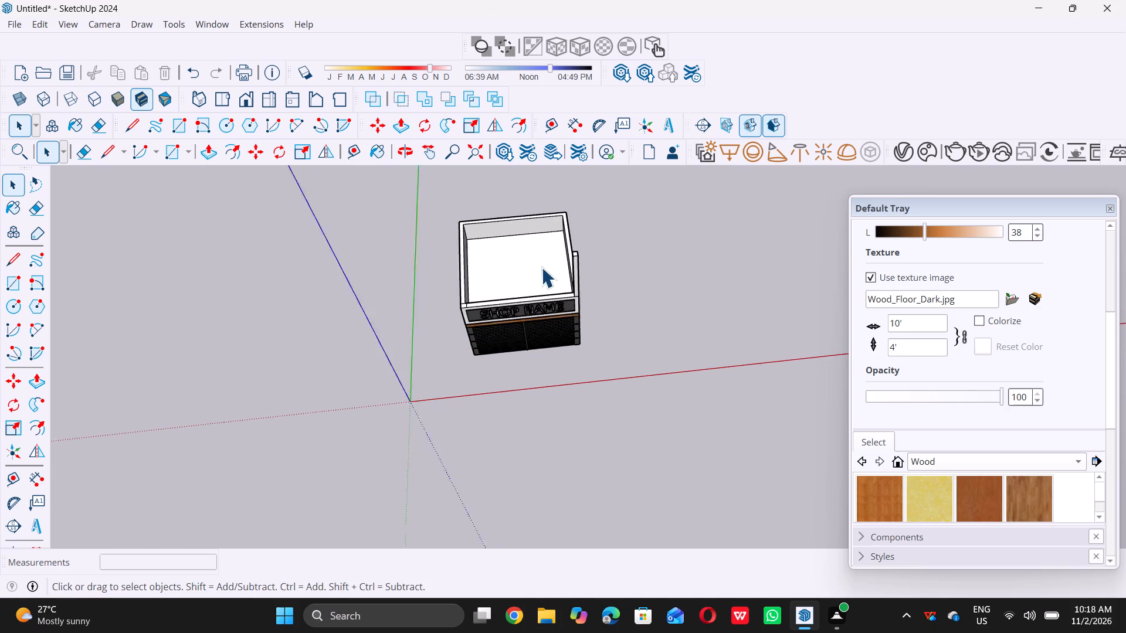
middle_drag(520, 254, 434, 297)
scroll(462, 264, up, 11)
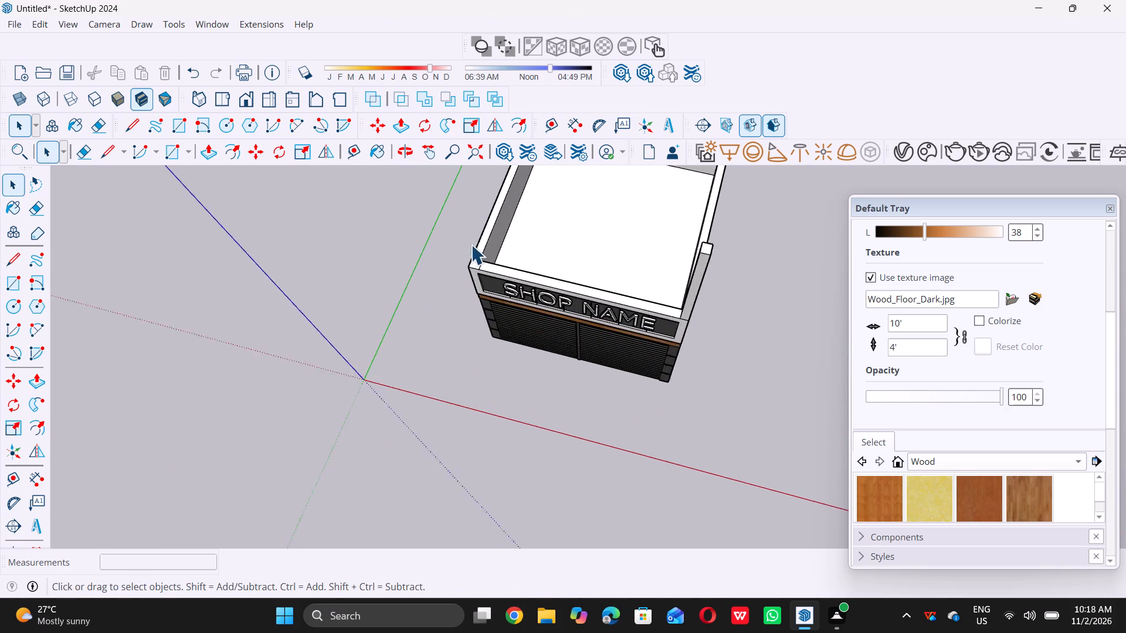
scroll(471, 246, up, 17)
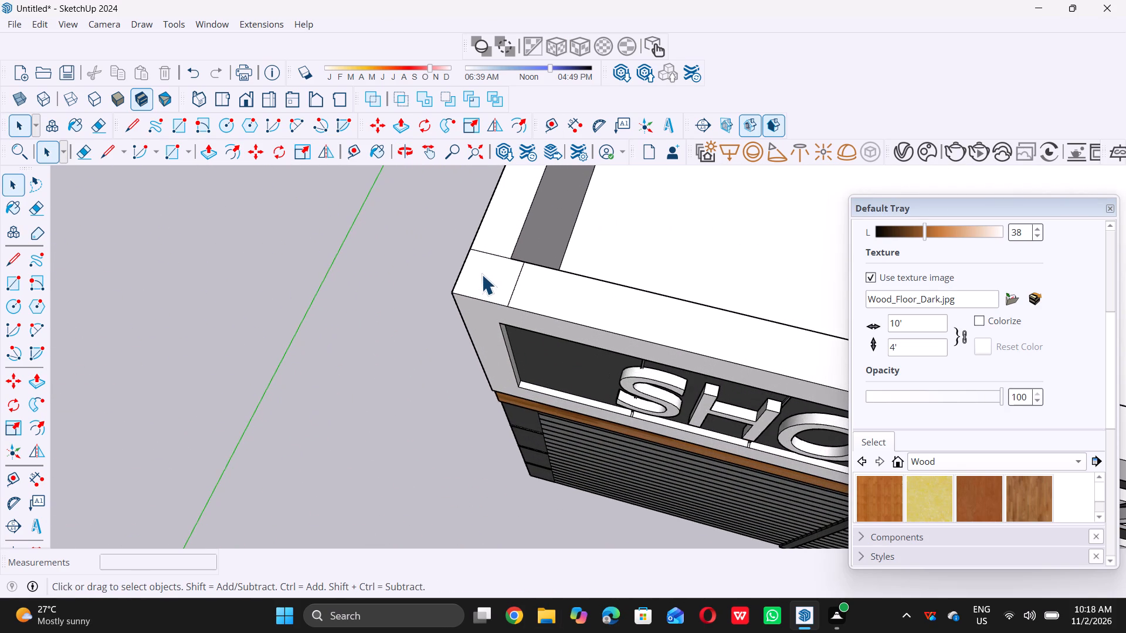
double_click(481, 274)
key(p)
double_click(483, 273)
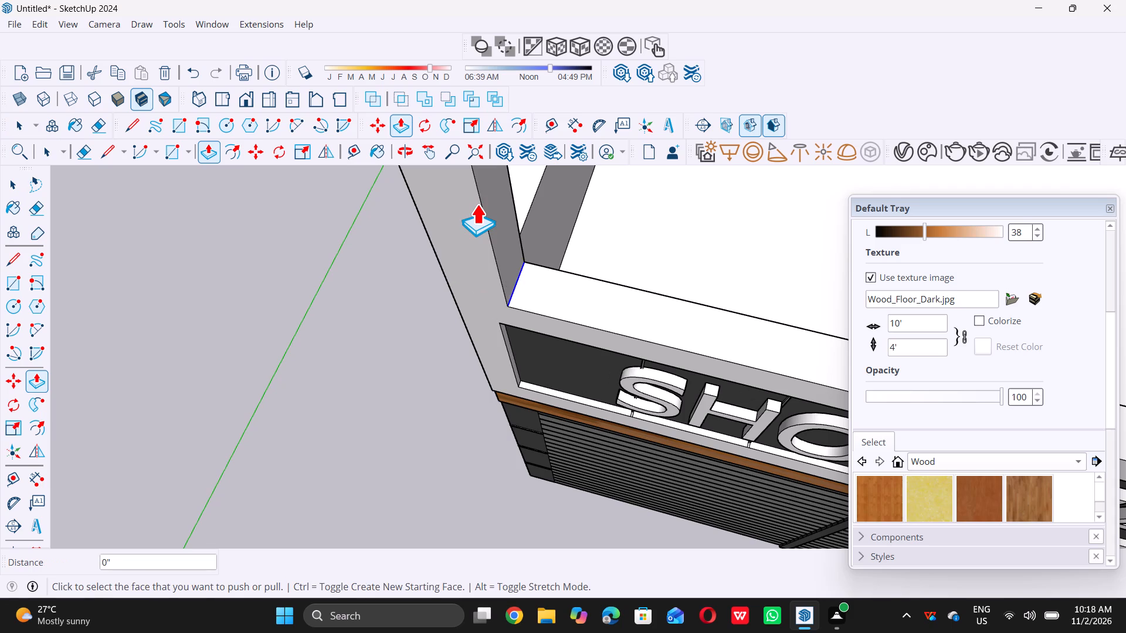
key(space)
Draw a horizontal line about 1' long across the front face of the left post's base, level with the parapet top.
scroll(464, 377, down, 7)
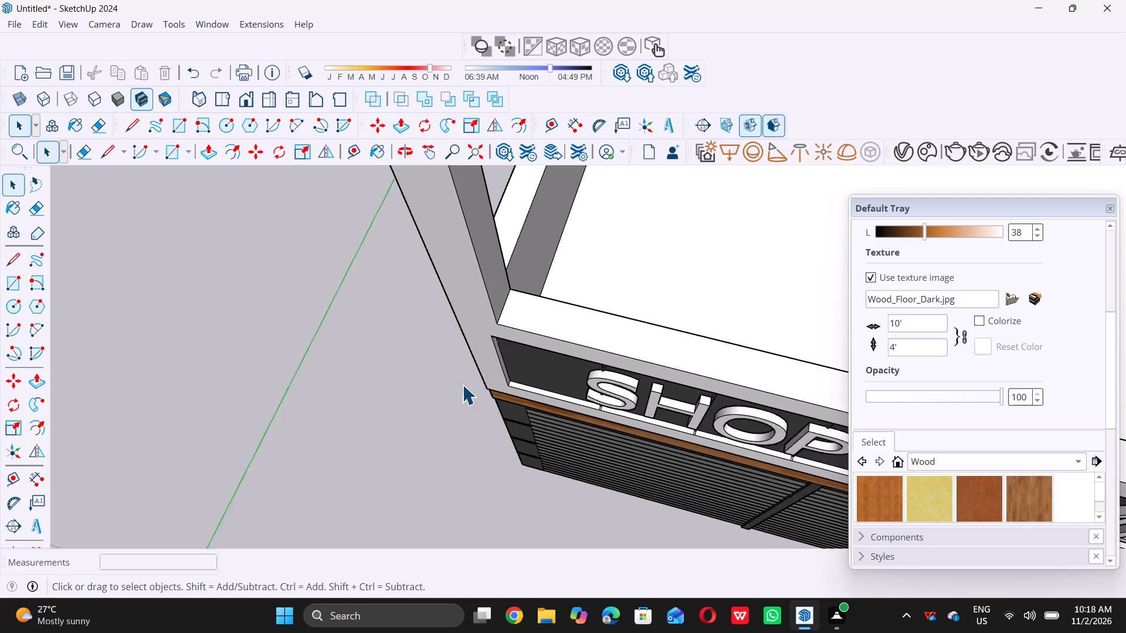
scroll(462, 384, down, 13)
middle_drag(488, 442, 649, 225)
scroll(640, 239, down, 1)
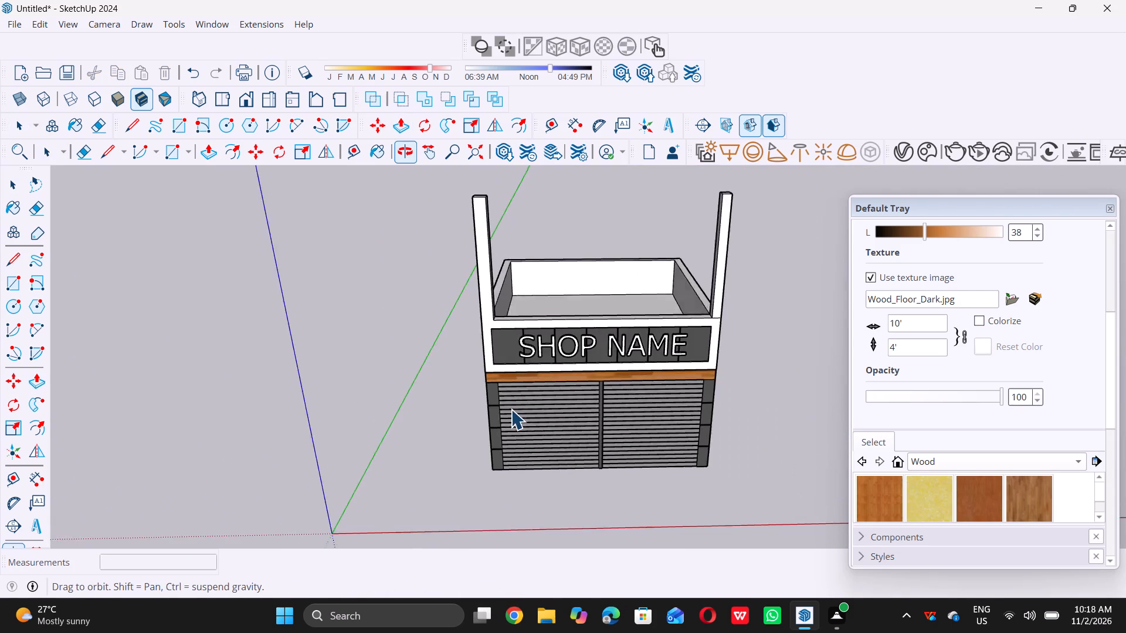
middle_drag(510, 409, 514, 394)
scroll(514, 394, down, 5)
scroll(553, 294, up, 4)
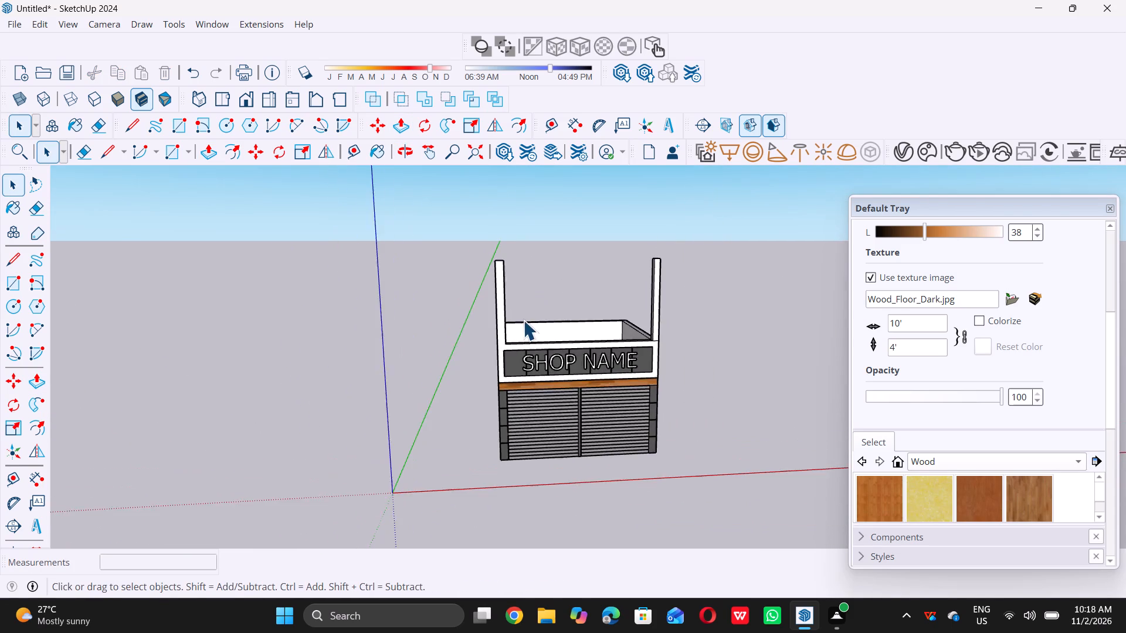
scroll(523, 320, up, 1)
middle_drag(491, 369, 491, 346)
scroll(500, 362, up, 1)
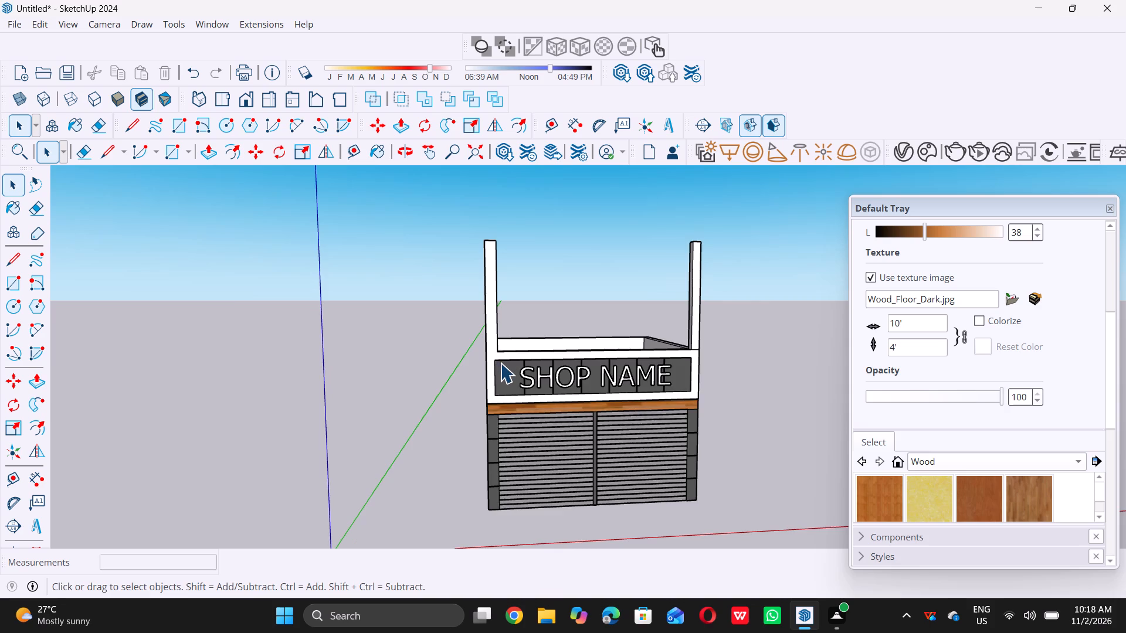
scroll(500, 363, up, 9)
key(l)
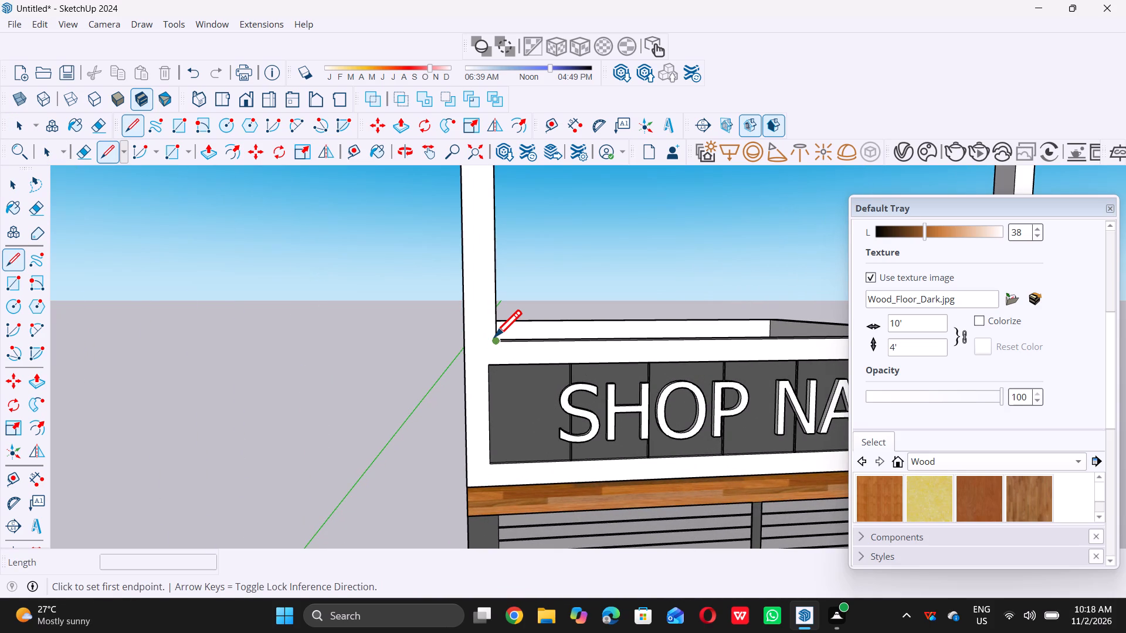
double_click(494, 336)
double_click(462, 339)
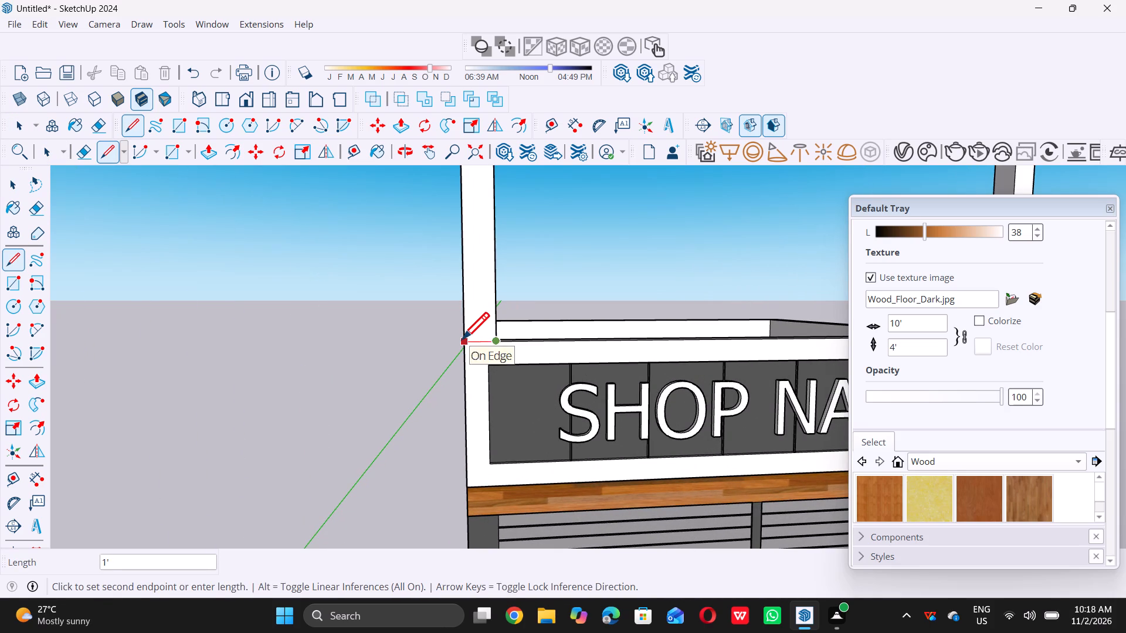
key(space)
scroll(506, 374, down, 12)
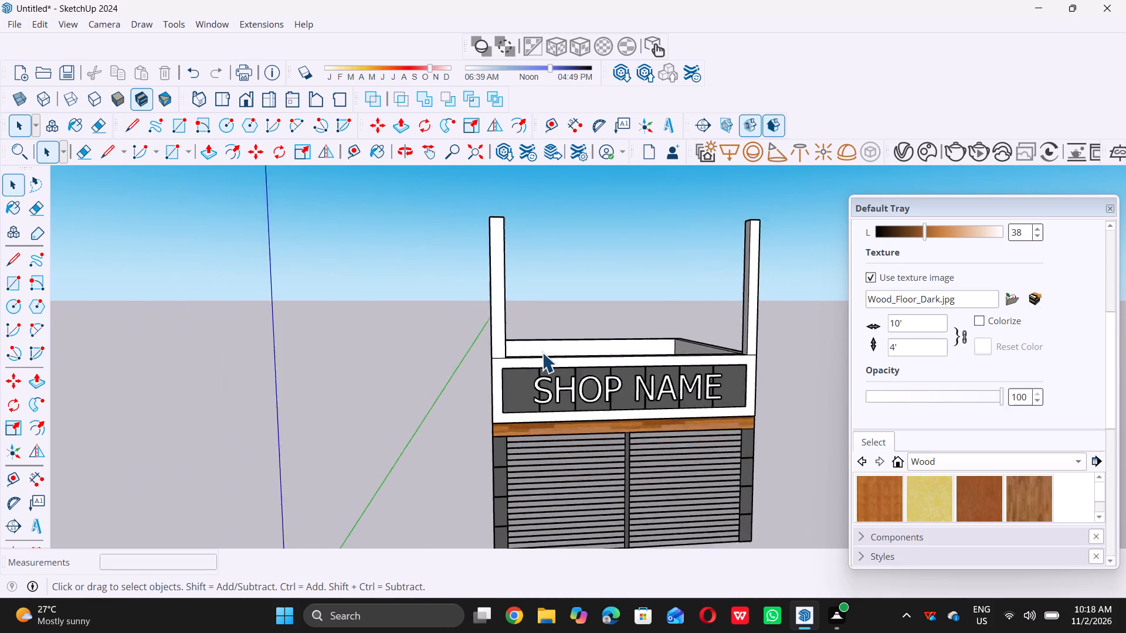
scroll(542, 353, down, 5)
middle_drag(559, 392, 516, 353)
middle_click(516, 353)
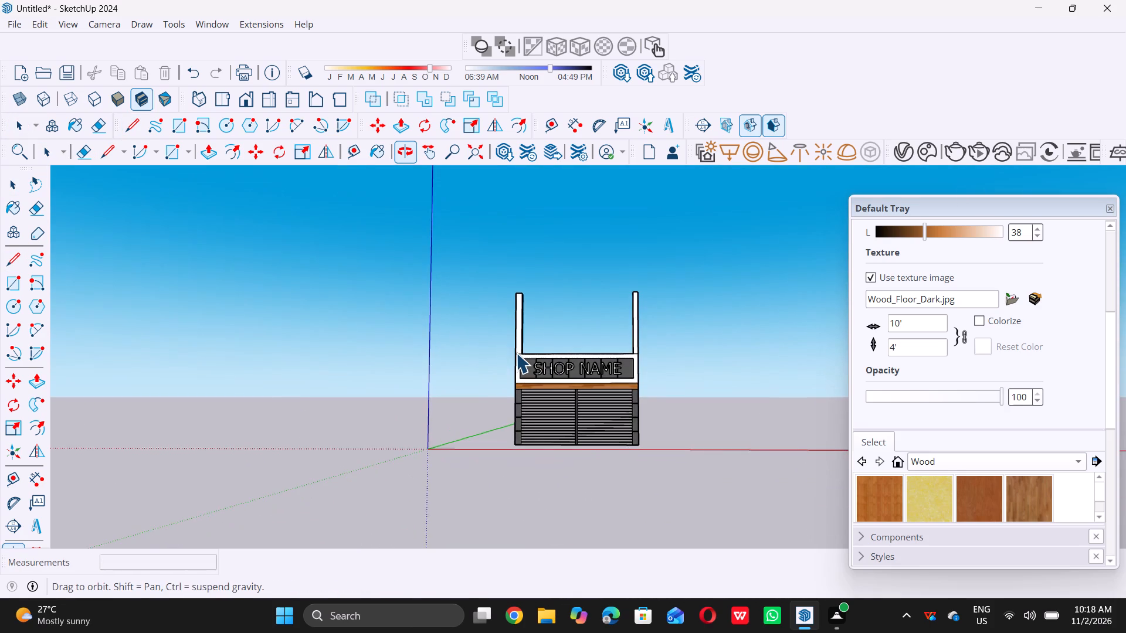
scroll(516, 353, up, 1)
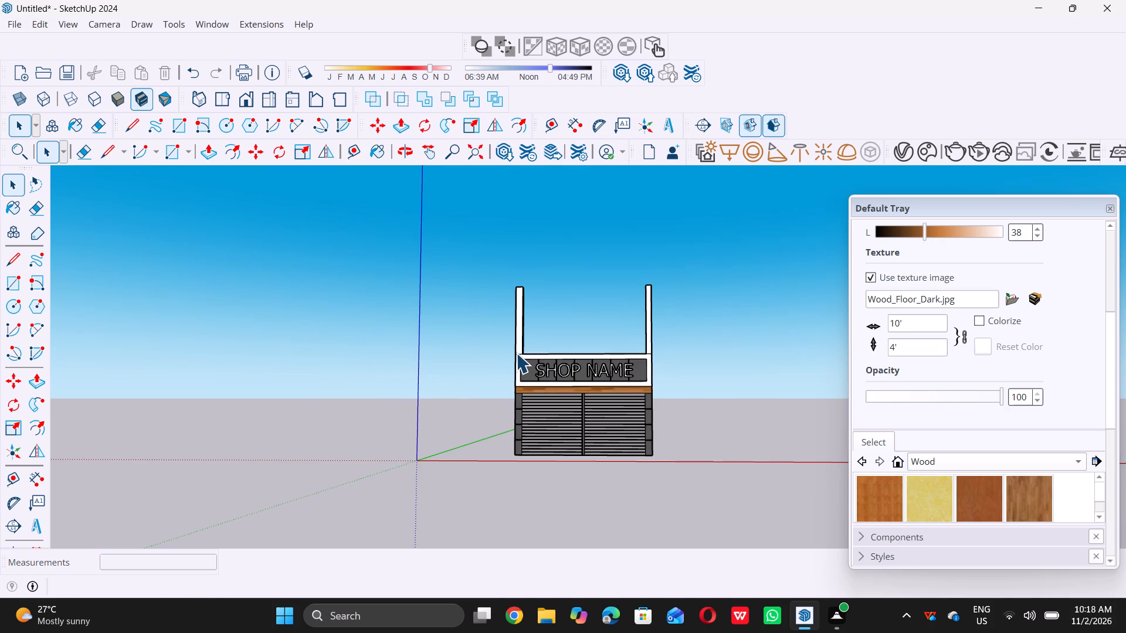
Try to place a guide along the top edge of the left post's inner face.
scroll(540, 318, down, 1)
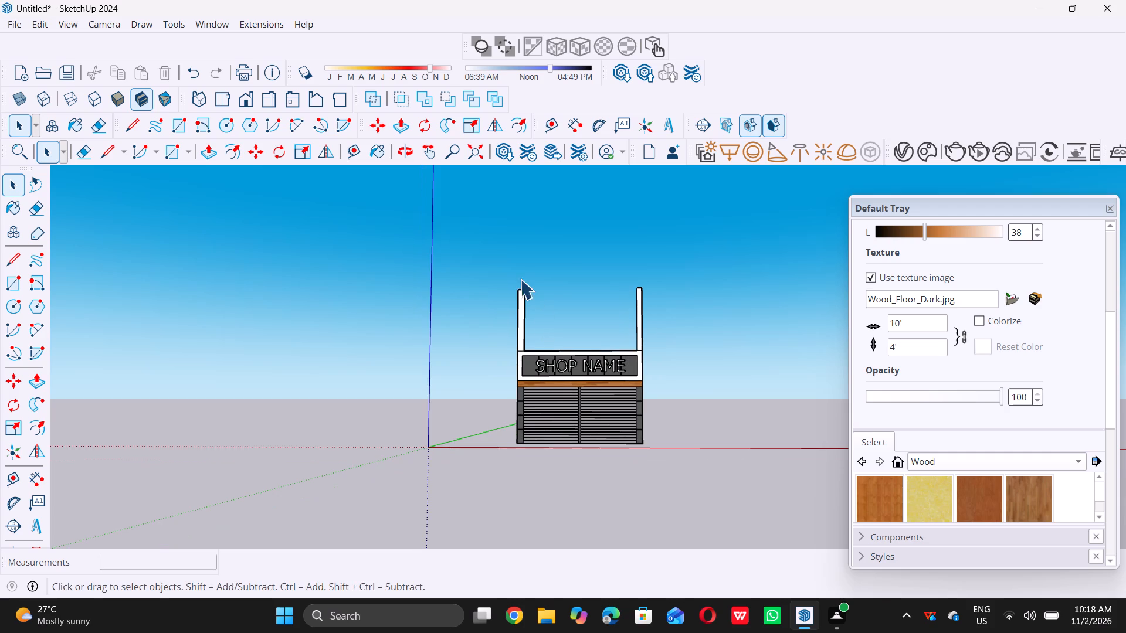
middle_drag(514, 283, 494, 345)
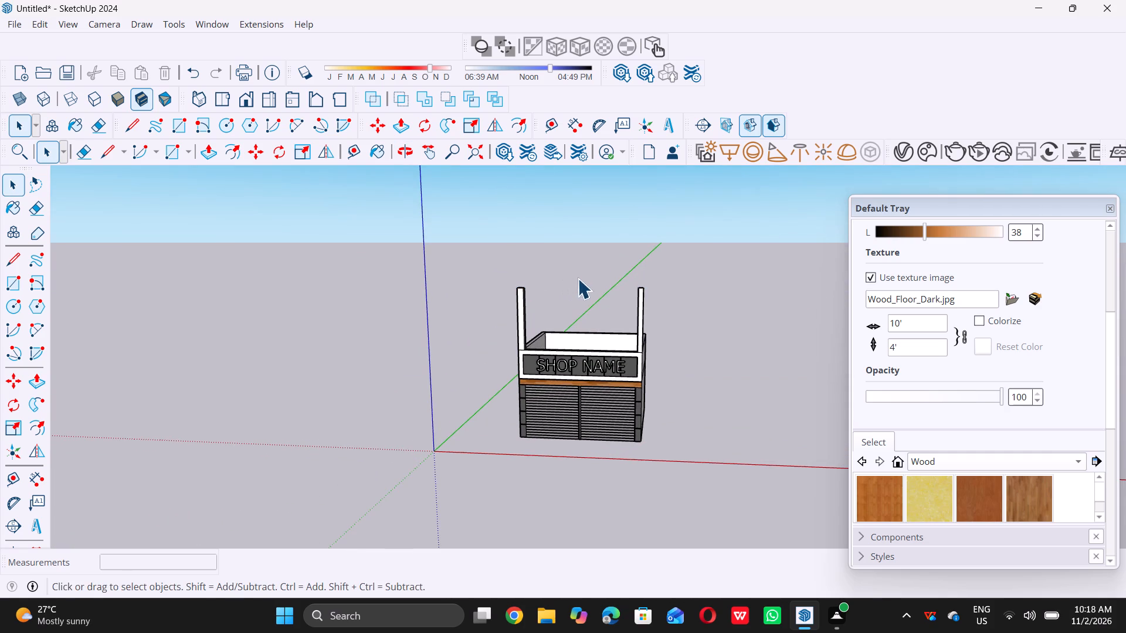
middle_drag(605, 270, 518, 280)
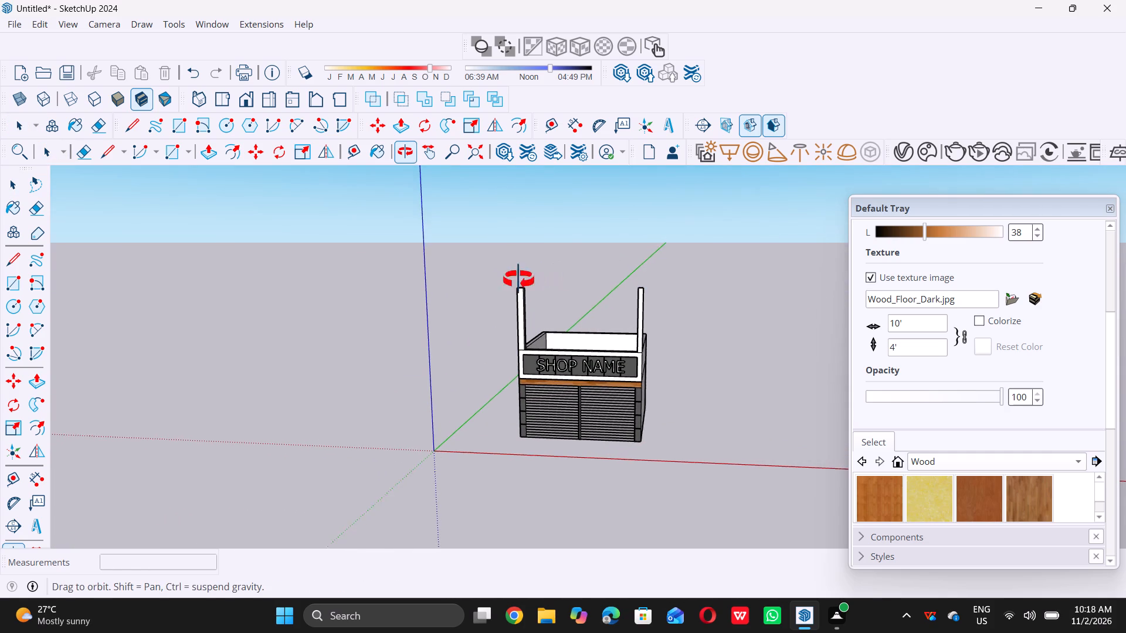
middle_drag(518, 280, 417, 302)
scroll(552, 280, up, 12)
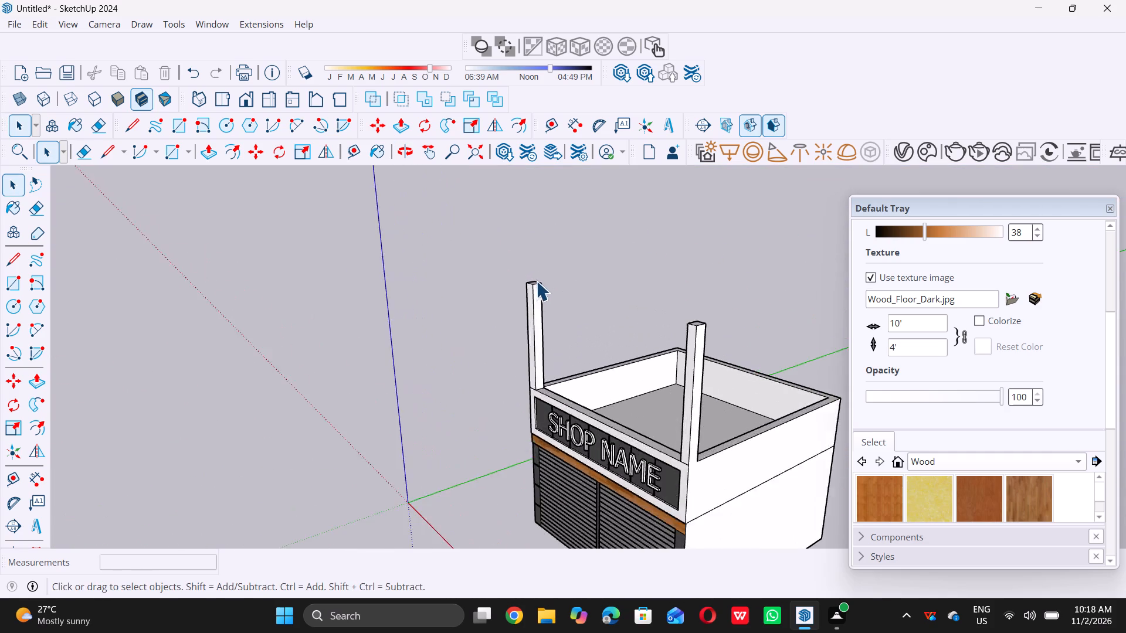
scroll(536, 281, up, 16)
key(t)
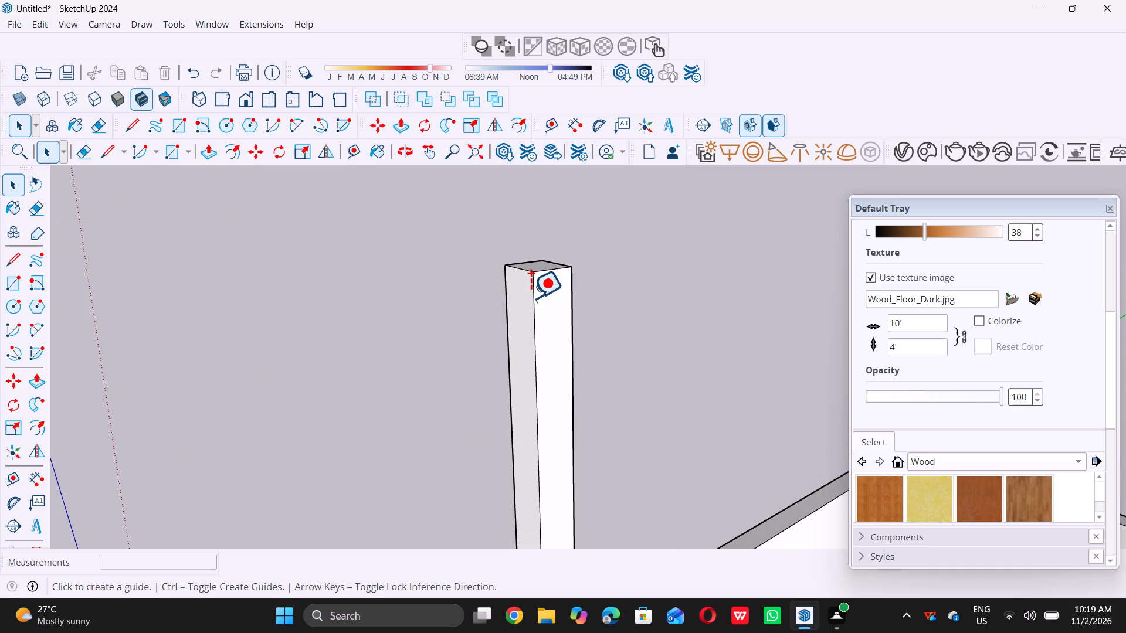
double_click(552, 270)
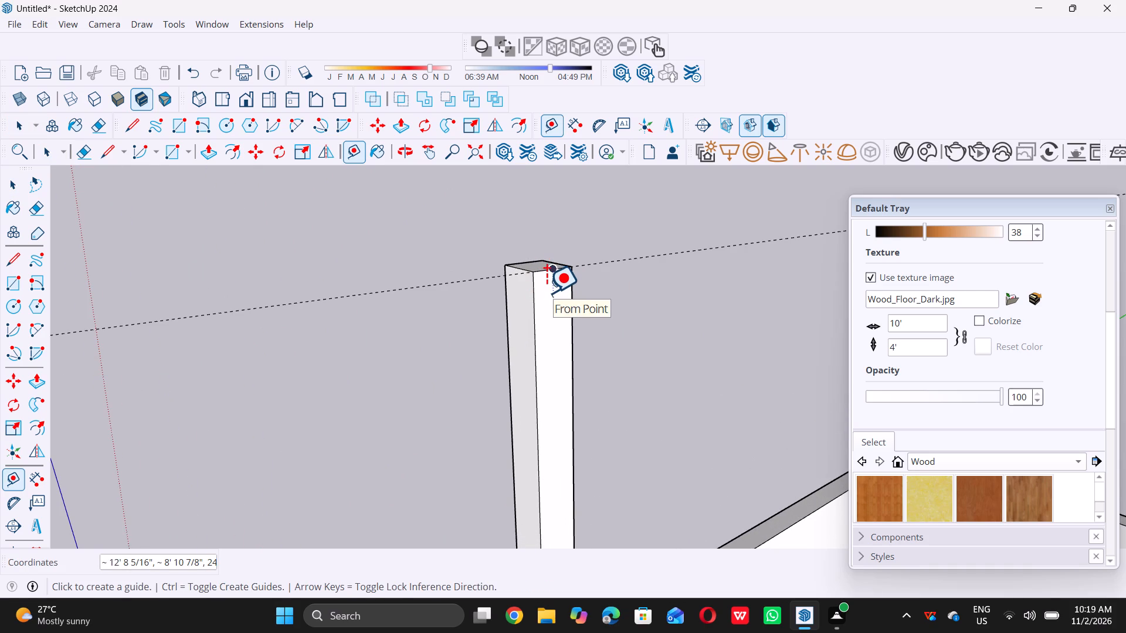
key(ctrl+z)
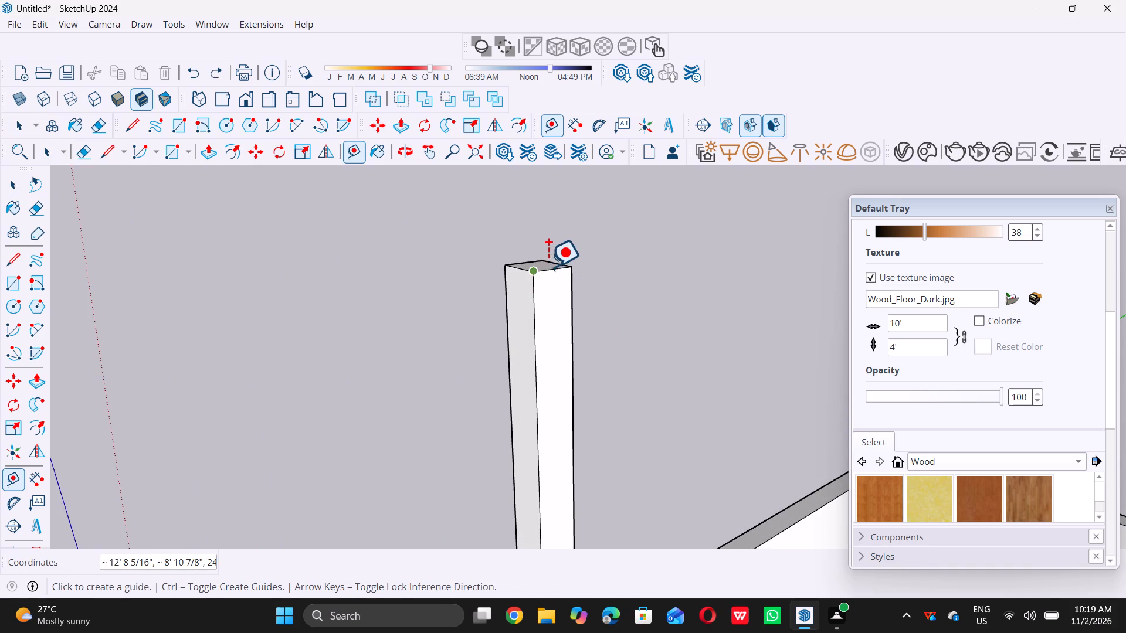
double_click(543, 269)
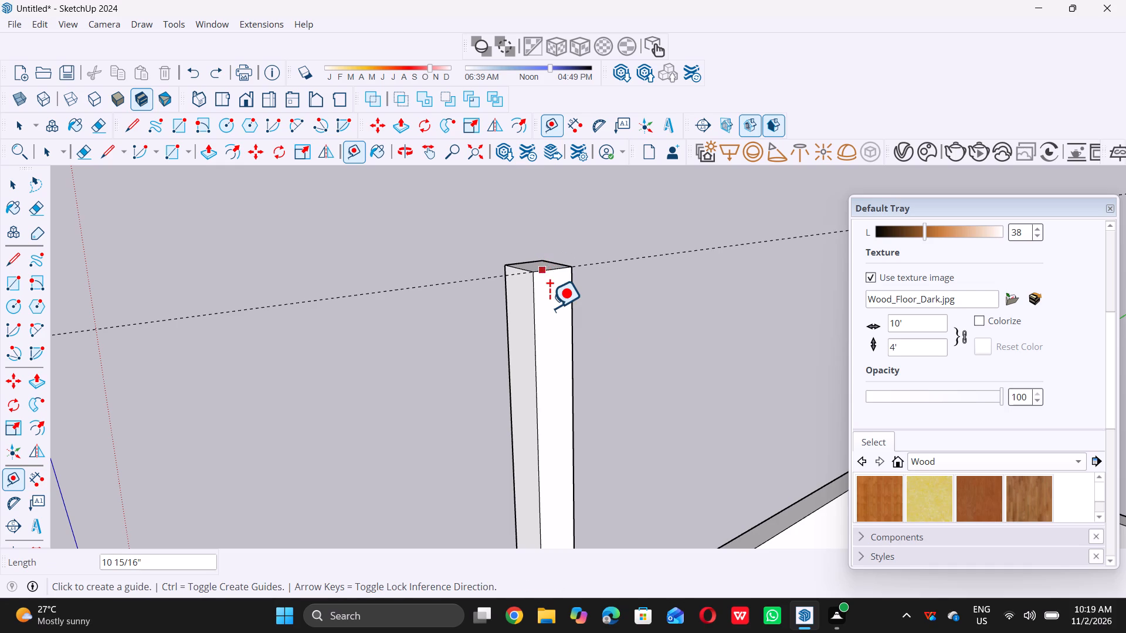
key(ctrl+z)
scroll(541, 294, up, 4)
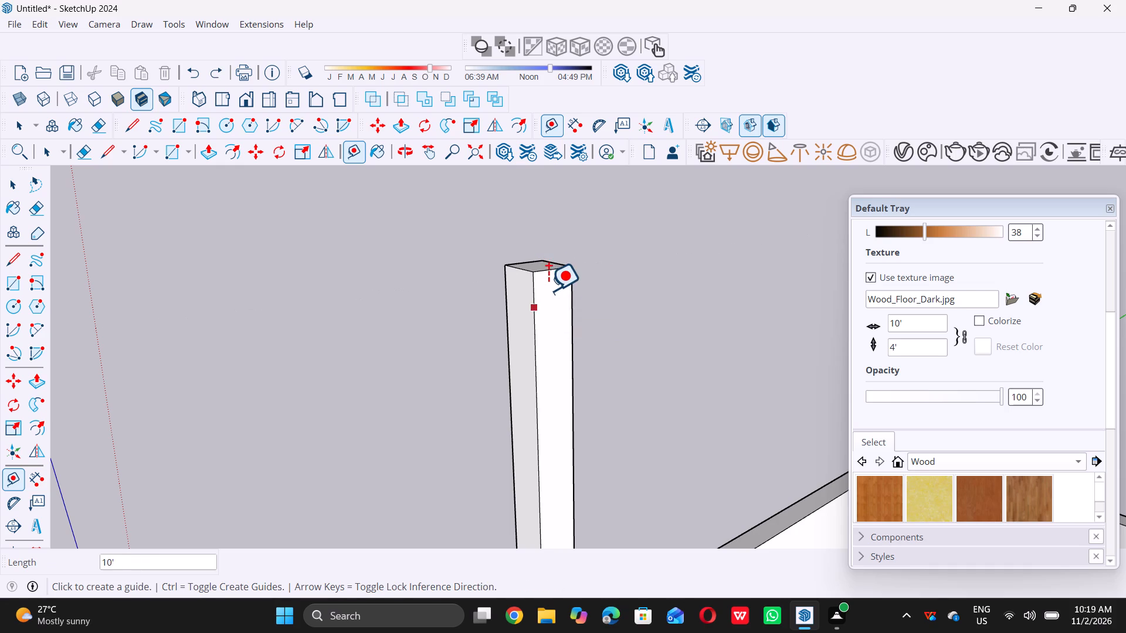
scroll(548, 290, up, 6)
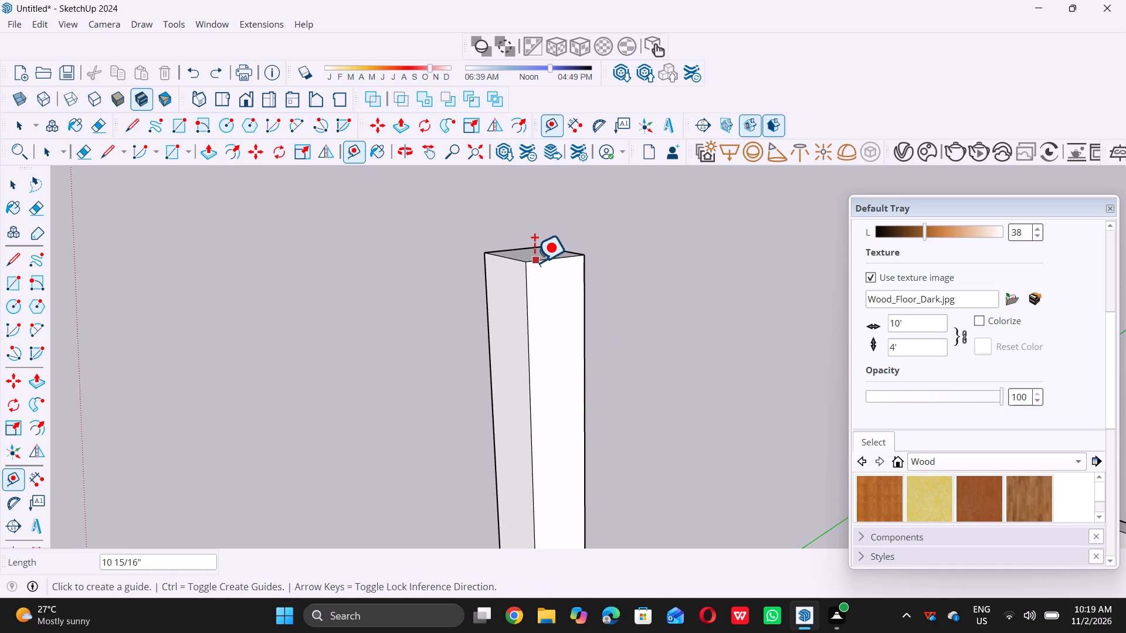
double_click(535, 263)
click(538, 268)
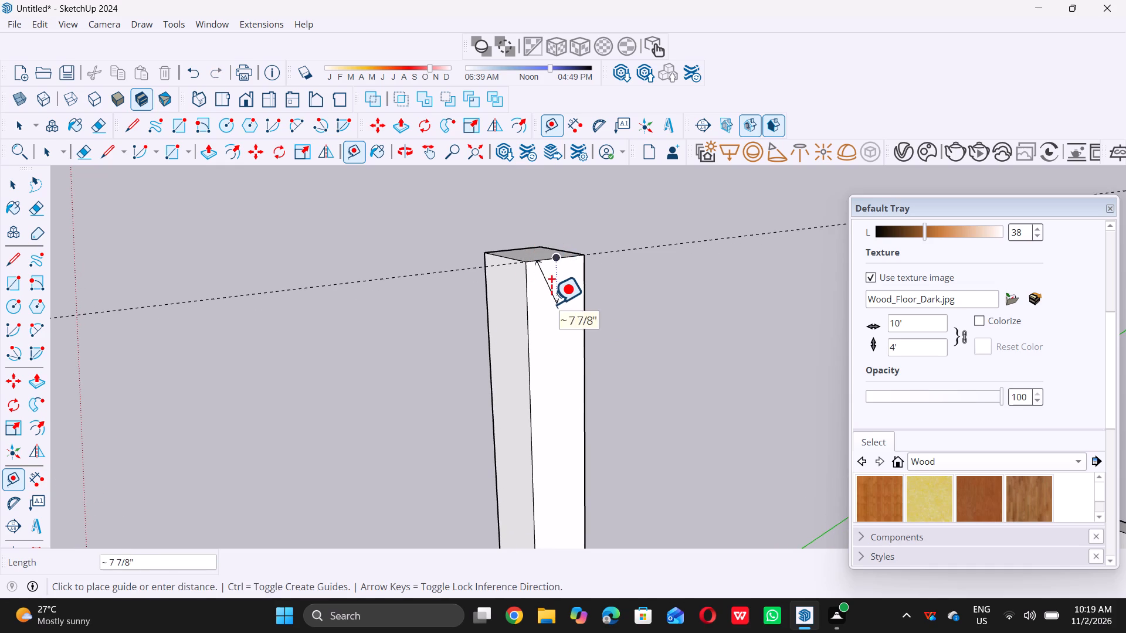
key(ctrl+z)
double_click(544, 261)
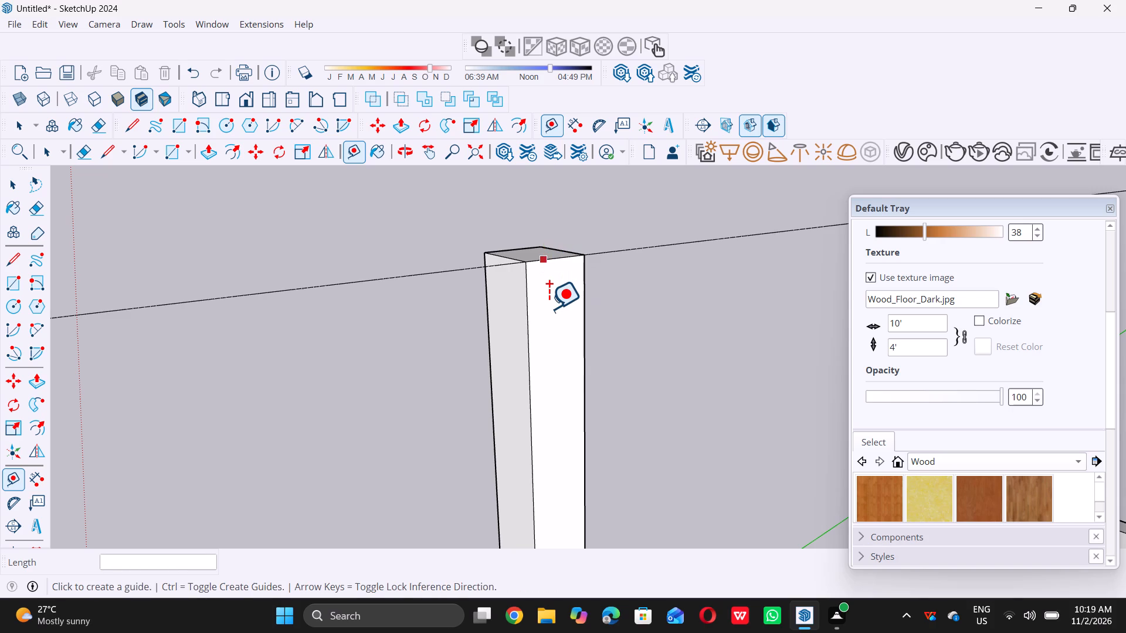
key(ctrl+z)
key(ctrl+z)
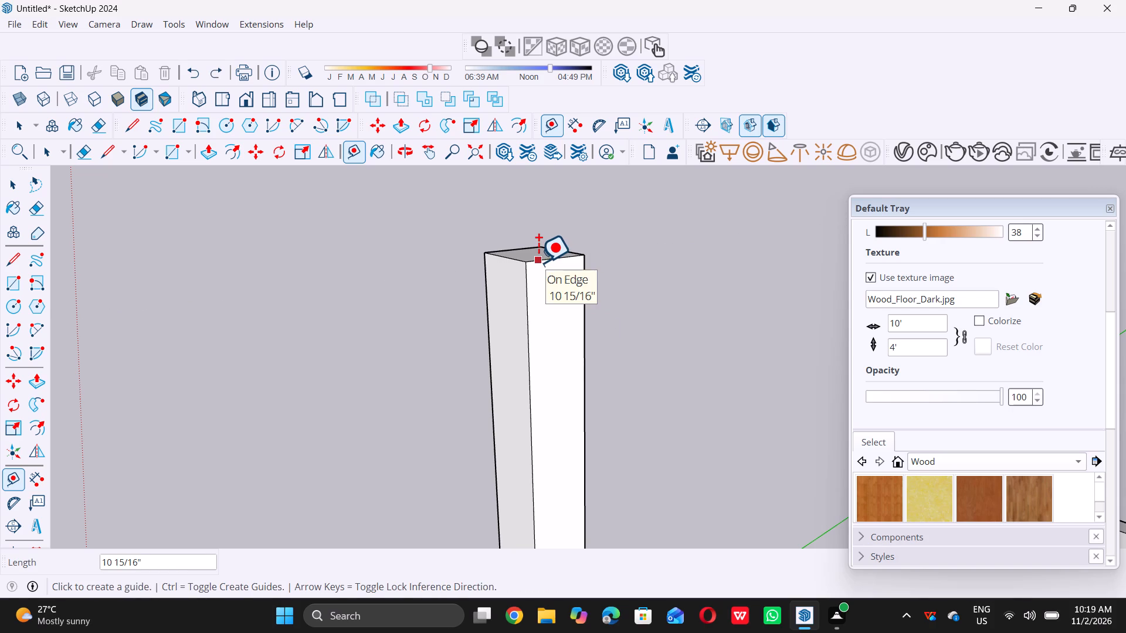
Place a guide 1' below the top edge of the left post's inner face.
triple_click(538, 265)
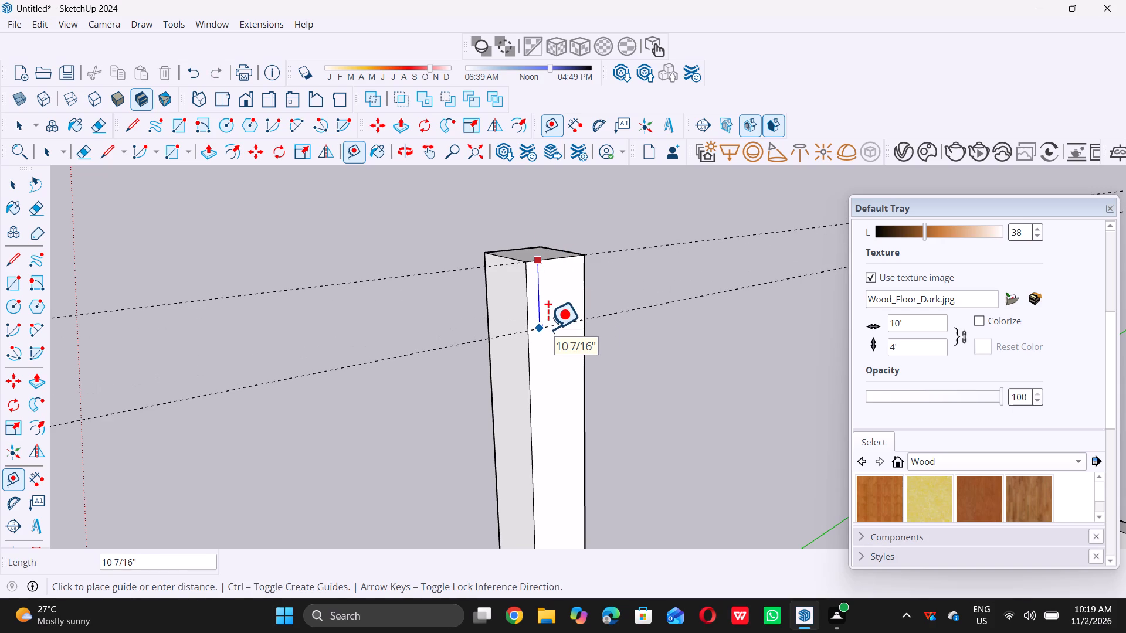
text(1')
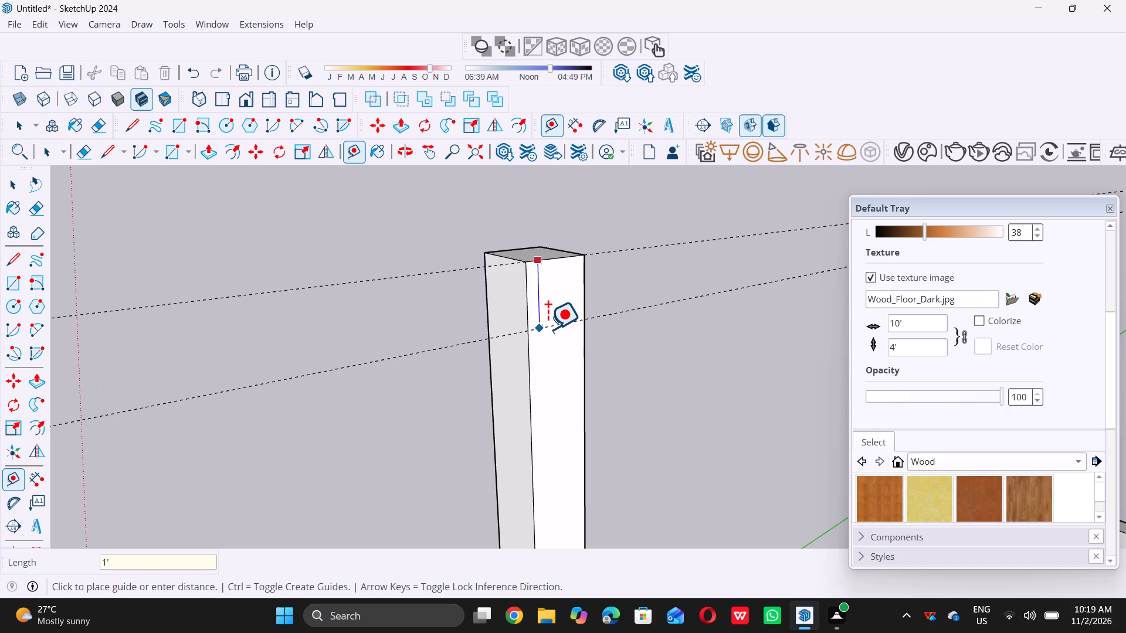
key(Return)
key(space)
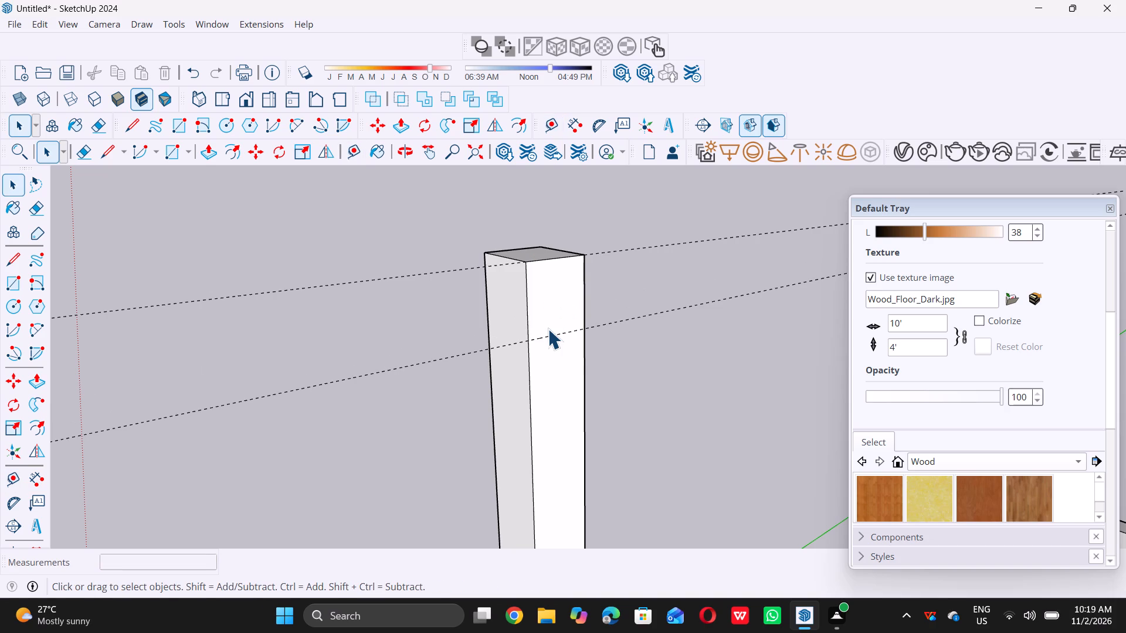
Draw a 1' by 10 15/16" rectangle at the top of the left post's inner face, down to the lower guide.
key(r)
double_click(525, 266)
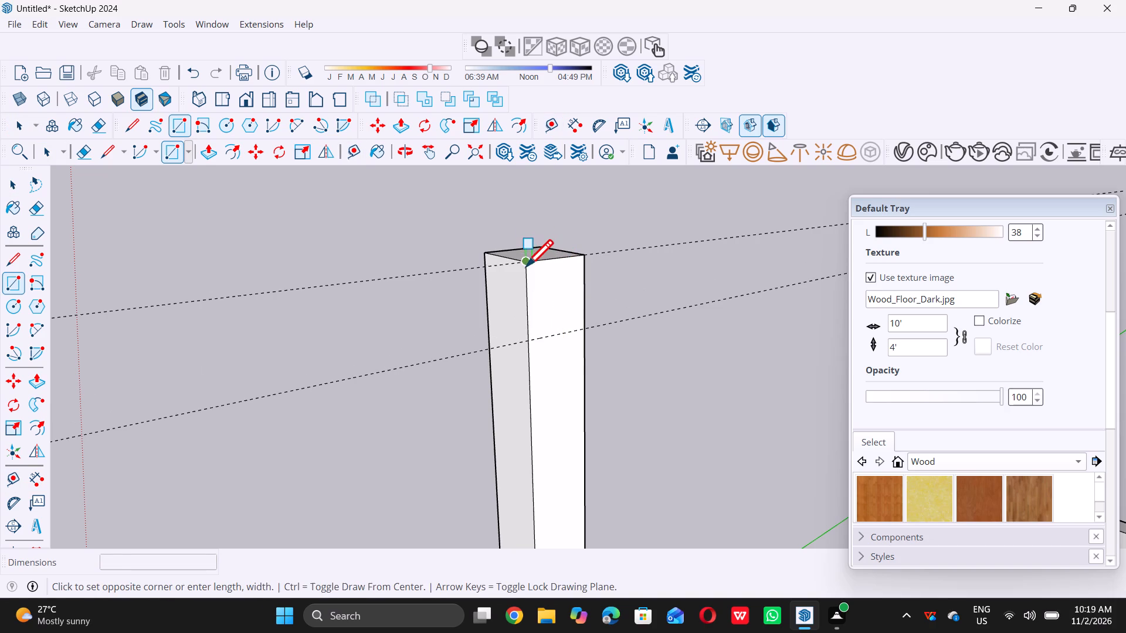
triple_click(582, 332)
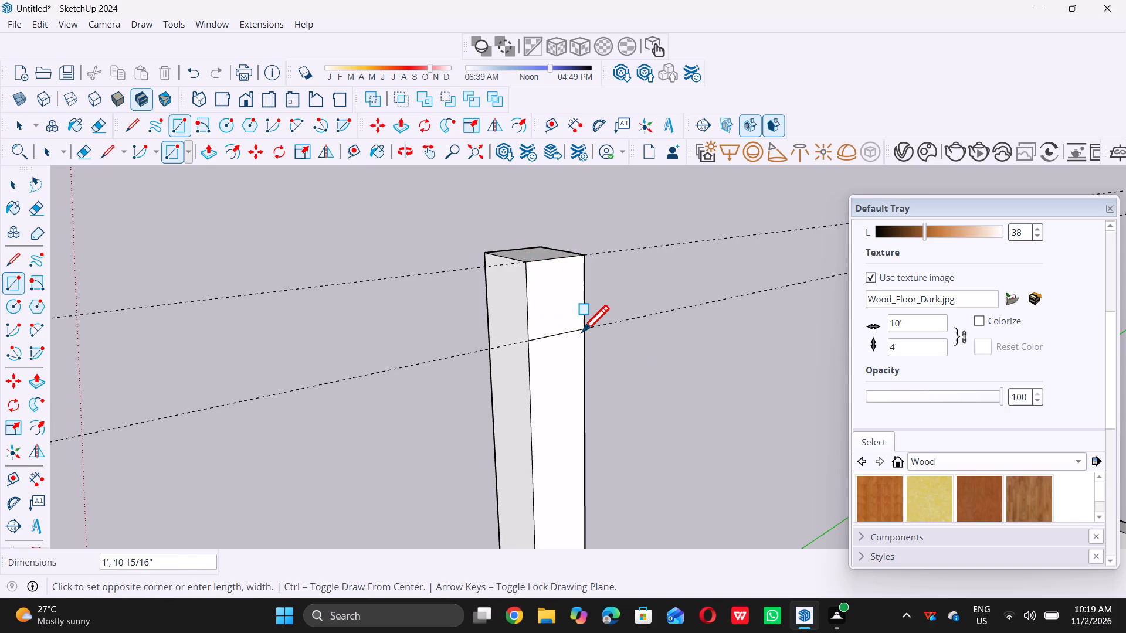
key(space)
Delete all the guides in the model.
scroll(533, 342, down, 12)
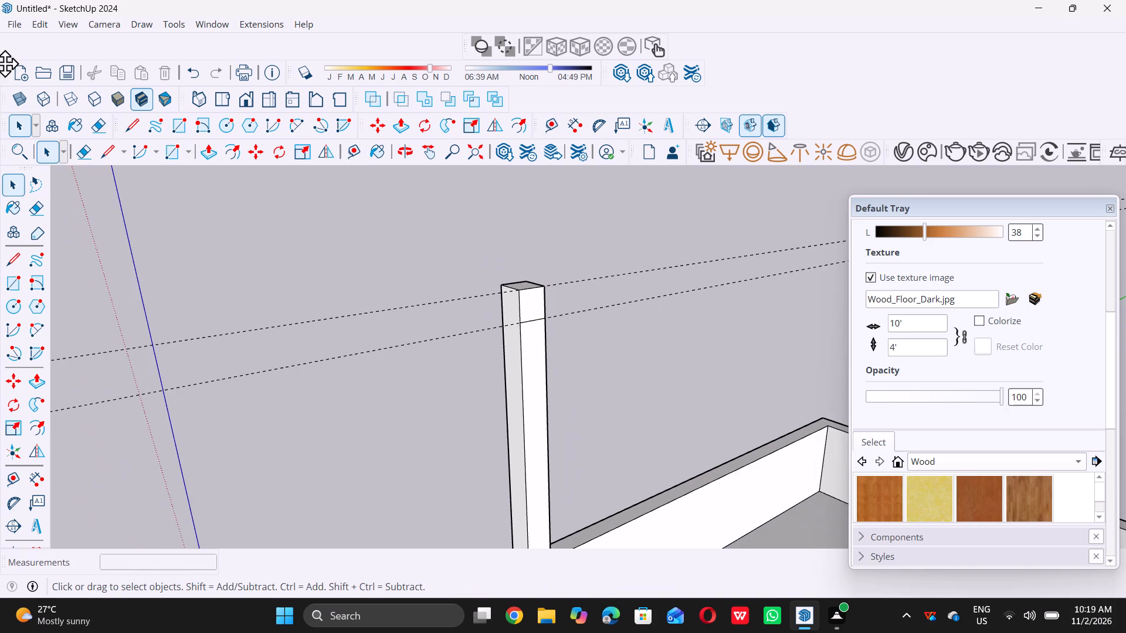
double_click(39, 25)
double_click(39, 25)
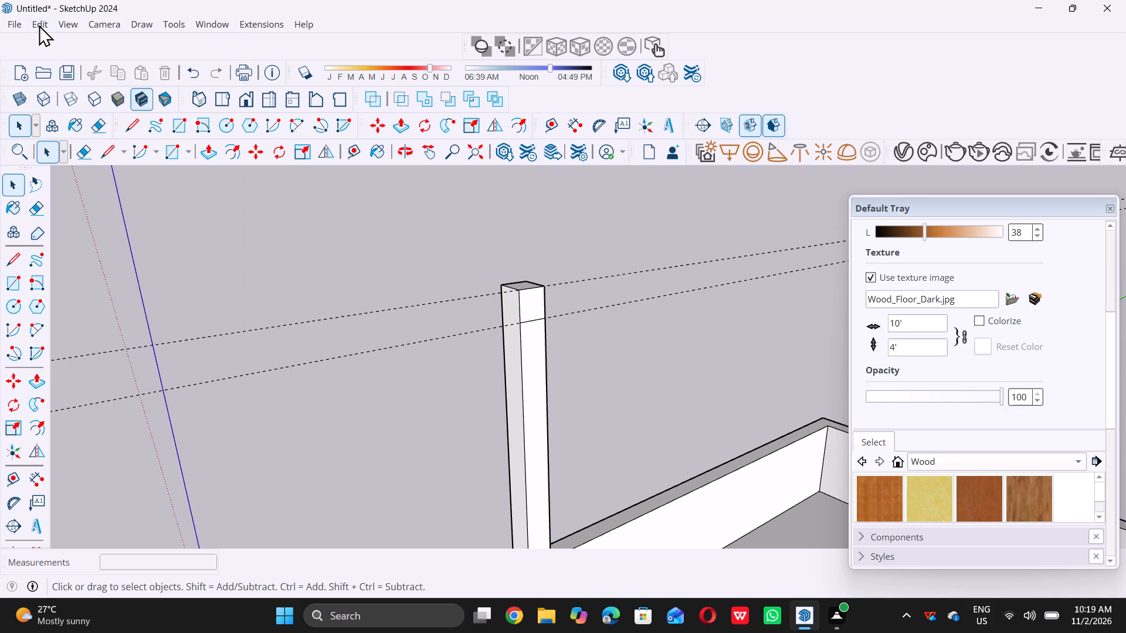
click(39, 25)
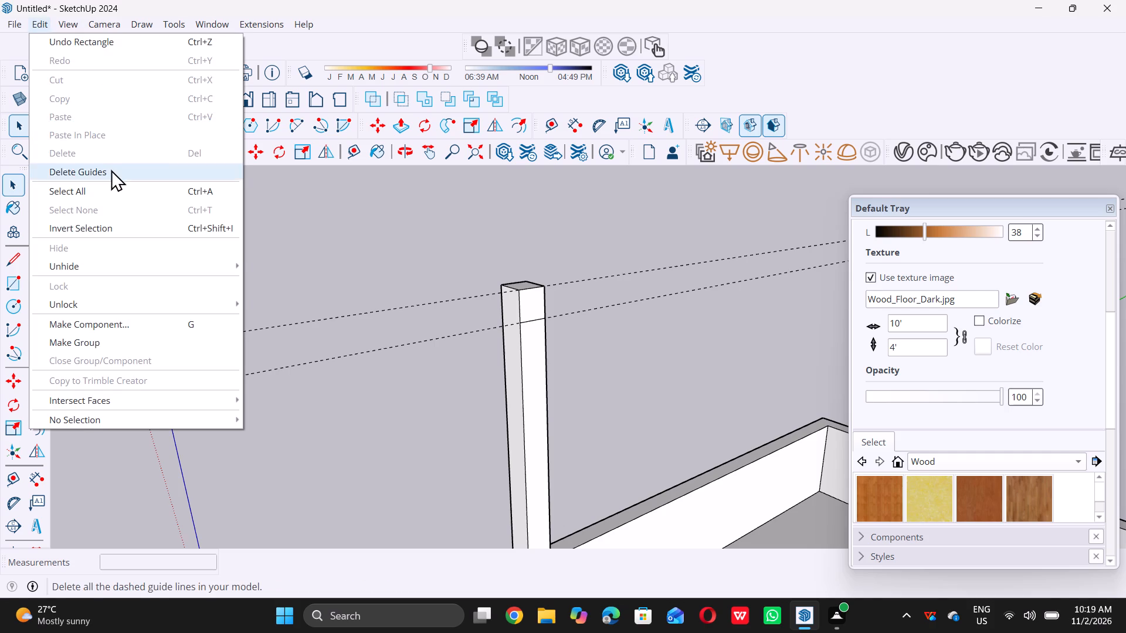
triple_click(111, 169)
Push/Pull the rectangle at the top of the left post toward the right post by the previous 10' distance, starting a crossbeam.
scroll(236, 275, down, 19)
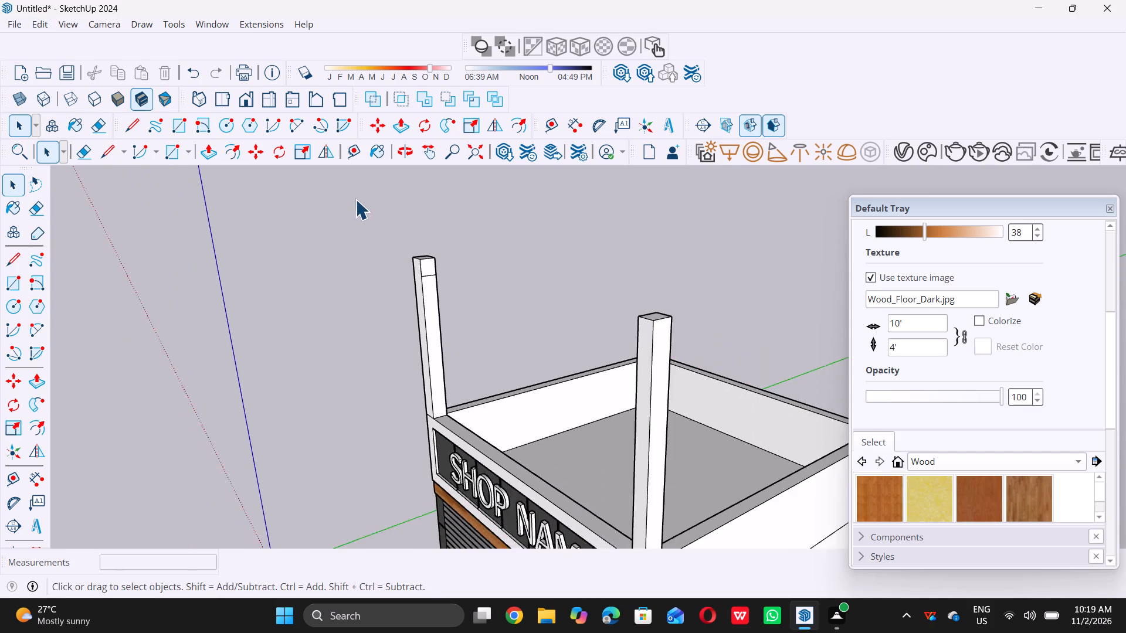
scroll(355, 199, down, 7)
middle_drag(384, 290, 467, 350)
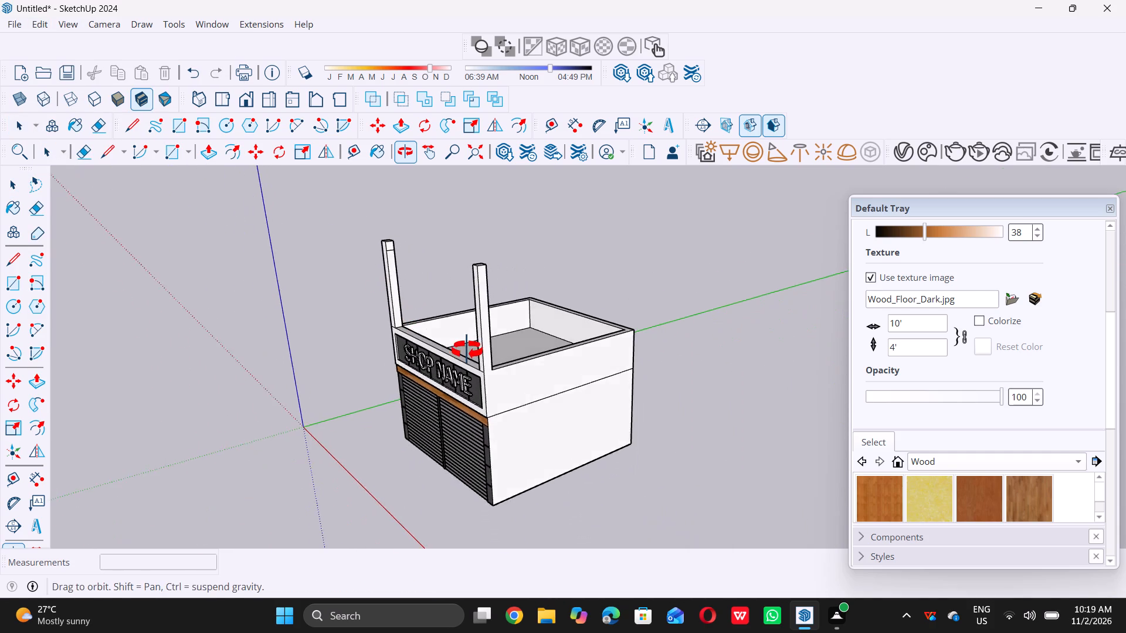
middle_drag(467, 350, 483, 357)
scroll(274, 322, up, 6)
scroll(368, 294, up, 5)
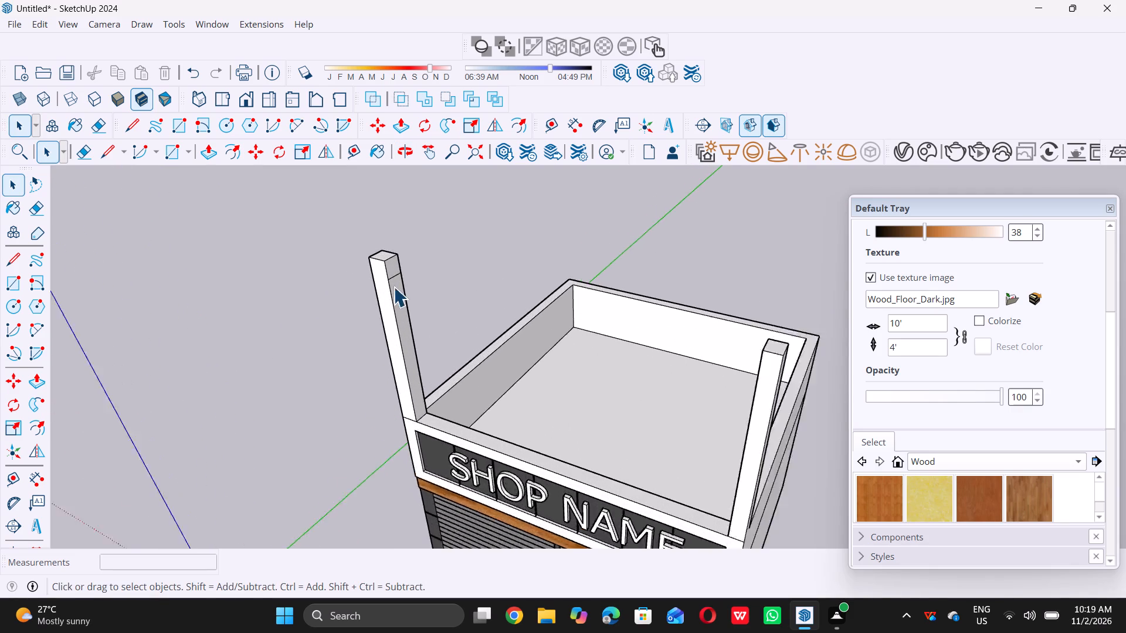
scroll(394, 285, up, 11)
click(396, 251)
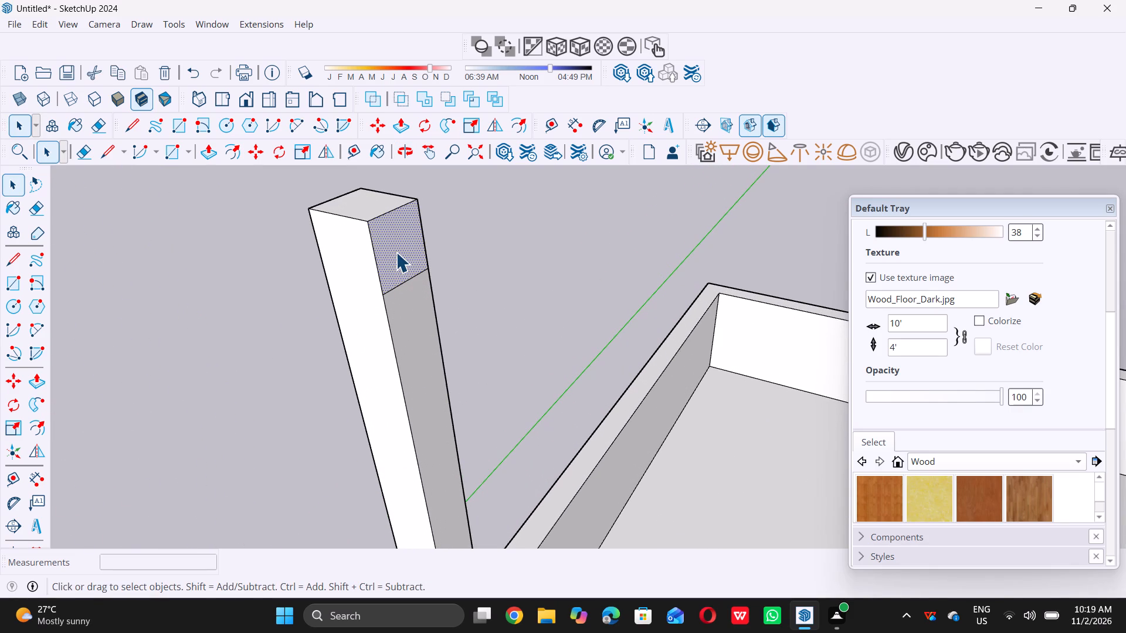
key(p)
double_click(396, 252)
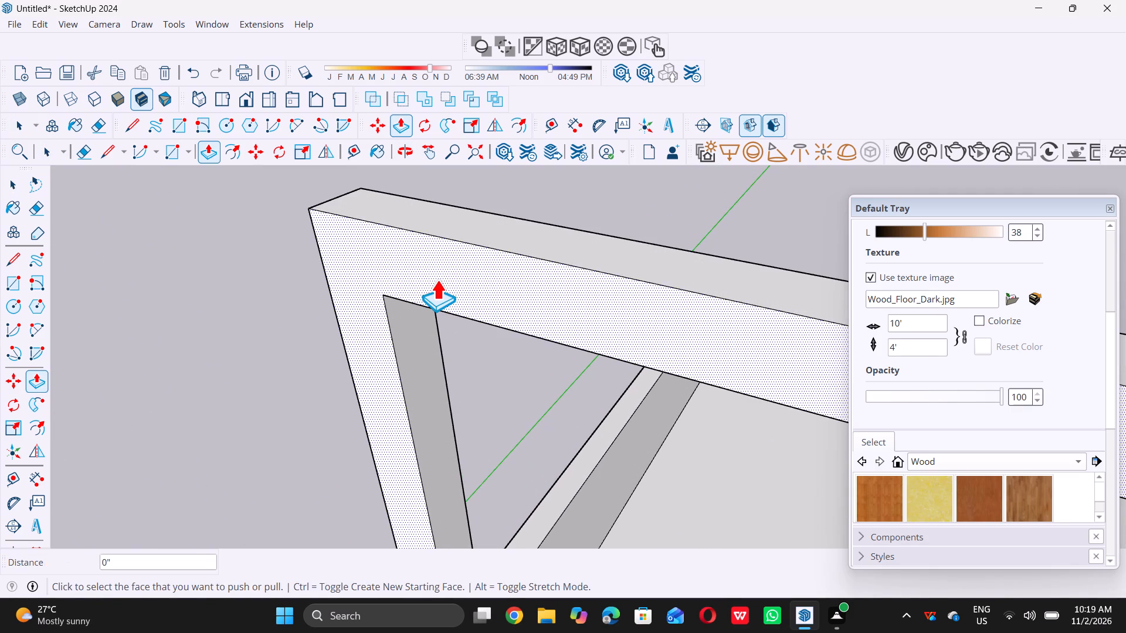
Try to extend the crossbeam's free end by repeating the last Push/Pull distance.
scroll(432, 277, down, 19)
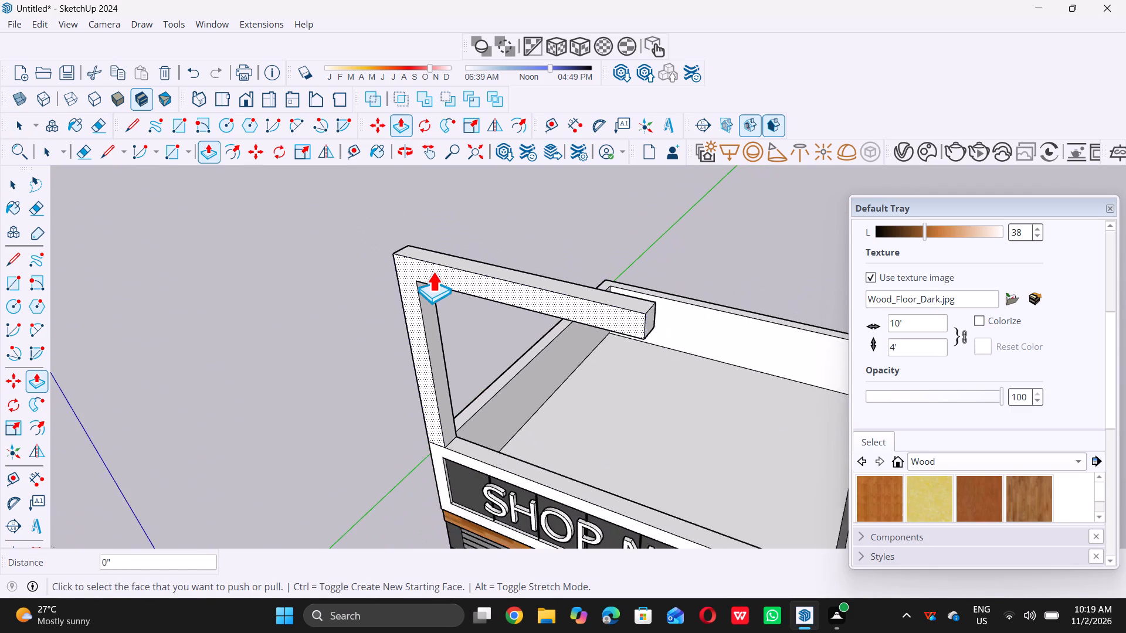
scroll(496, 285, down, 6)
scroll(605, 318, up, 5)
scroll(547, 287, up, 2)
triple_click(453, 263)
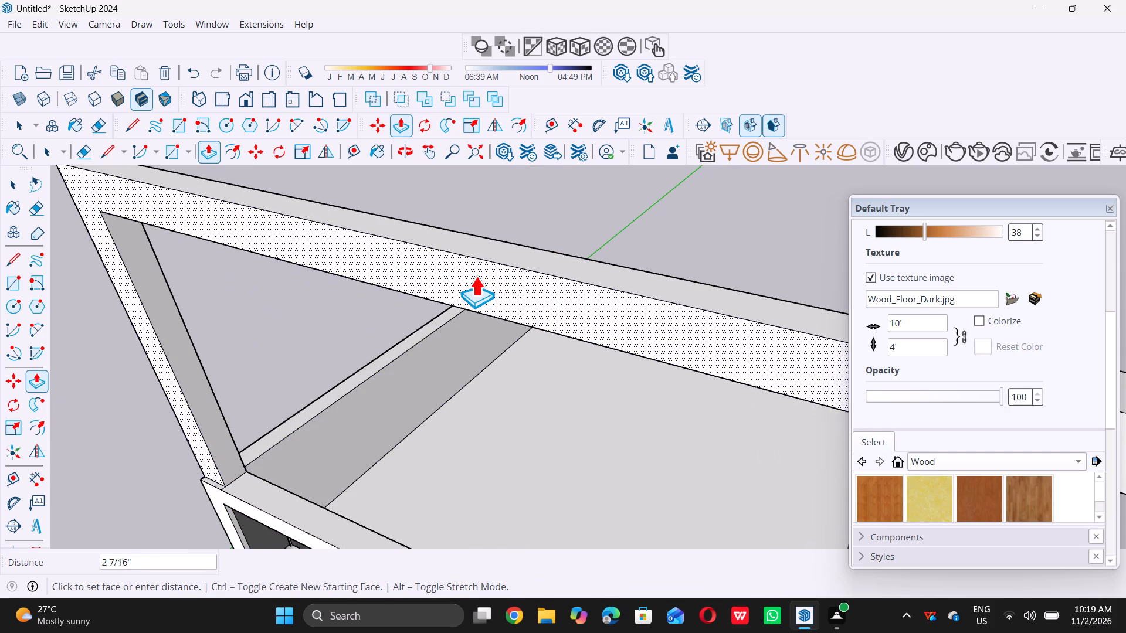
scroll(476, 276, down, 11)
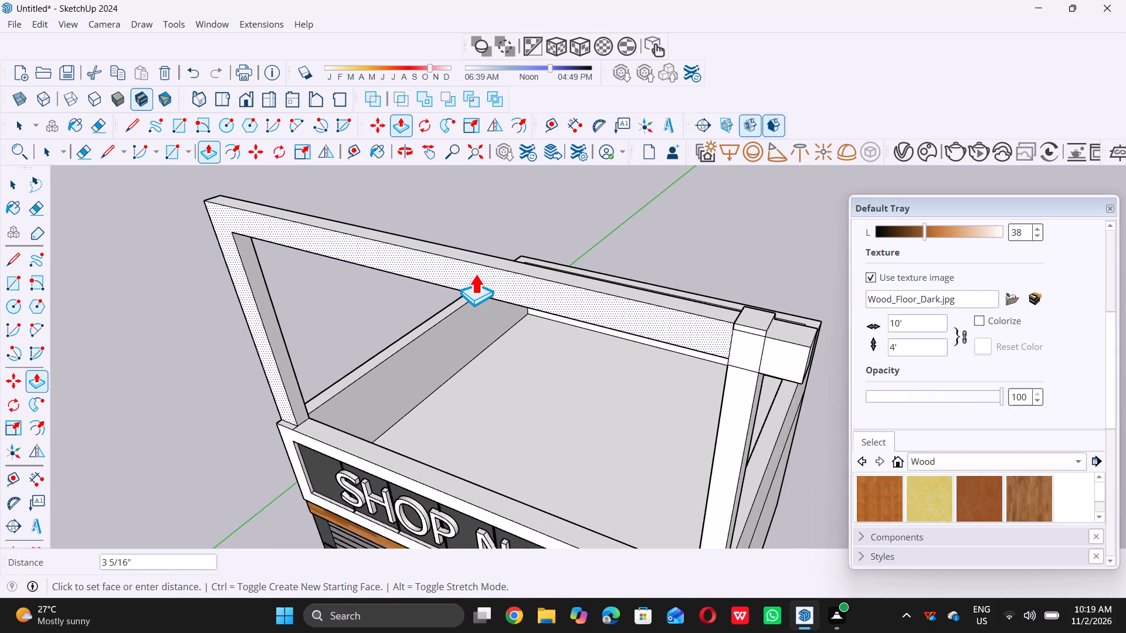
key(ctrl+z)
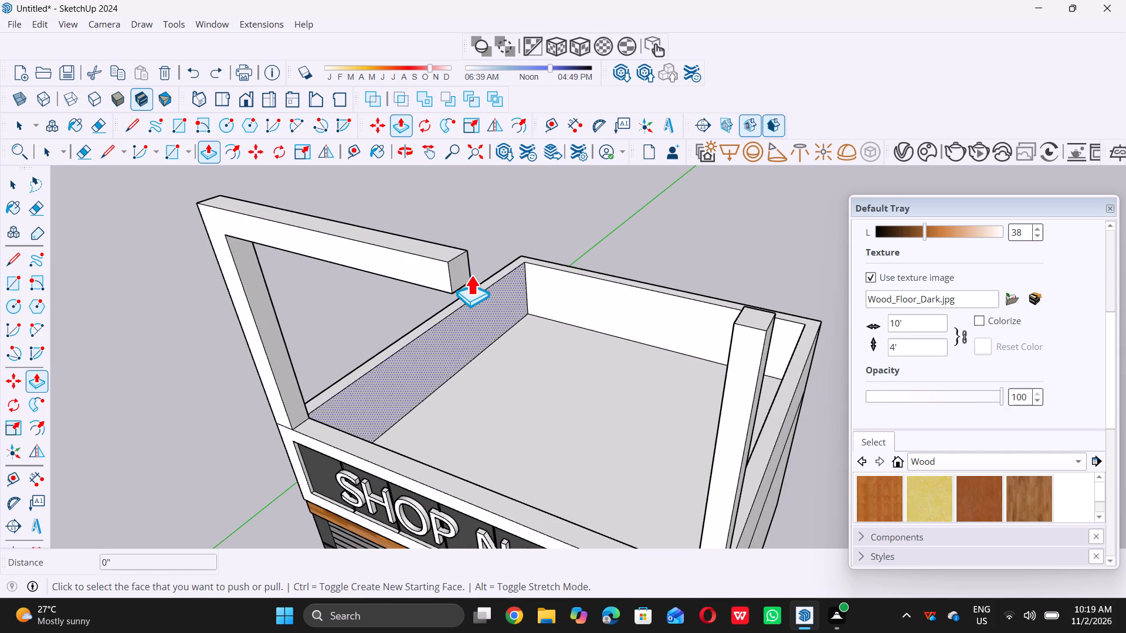
Push/Pull the crossbeam's free end face until it meets the right post, leaving the right post's own faces unpulled.
triple_click(467, 268)
click(467, 268)
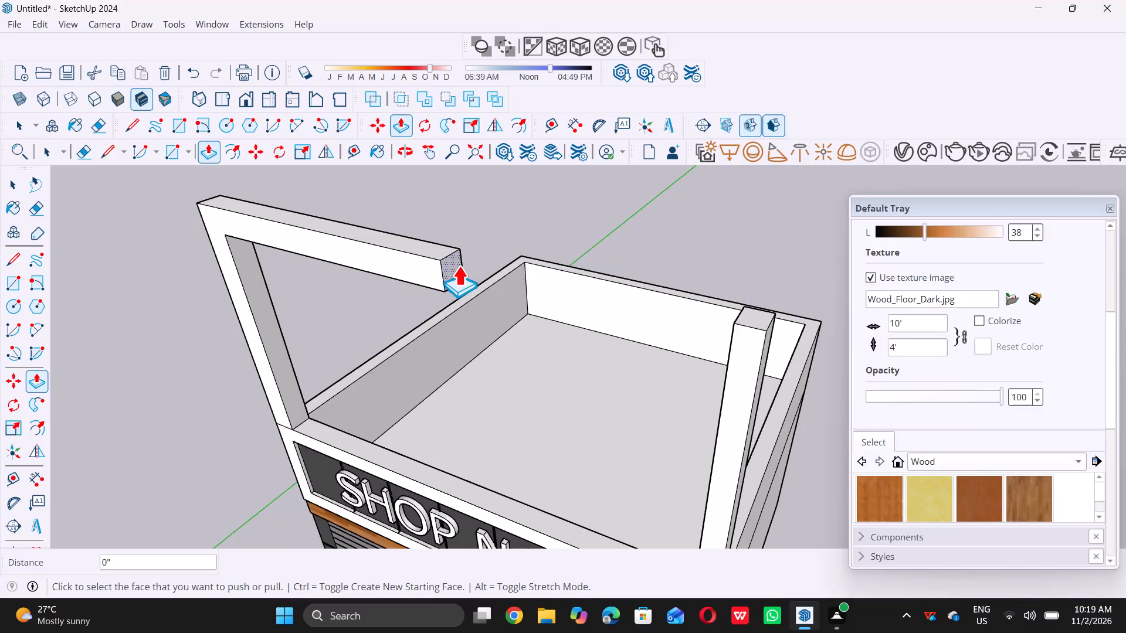
click(458, 263)
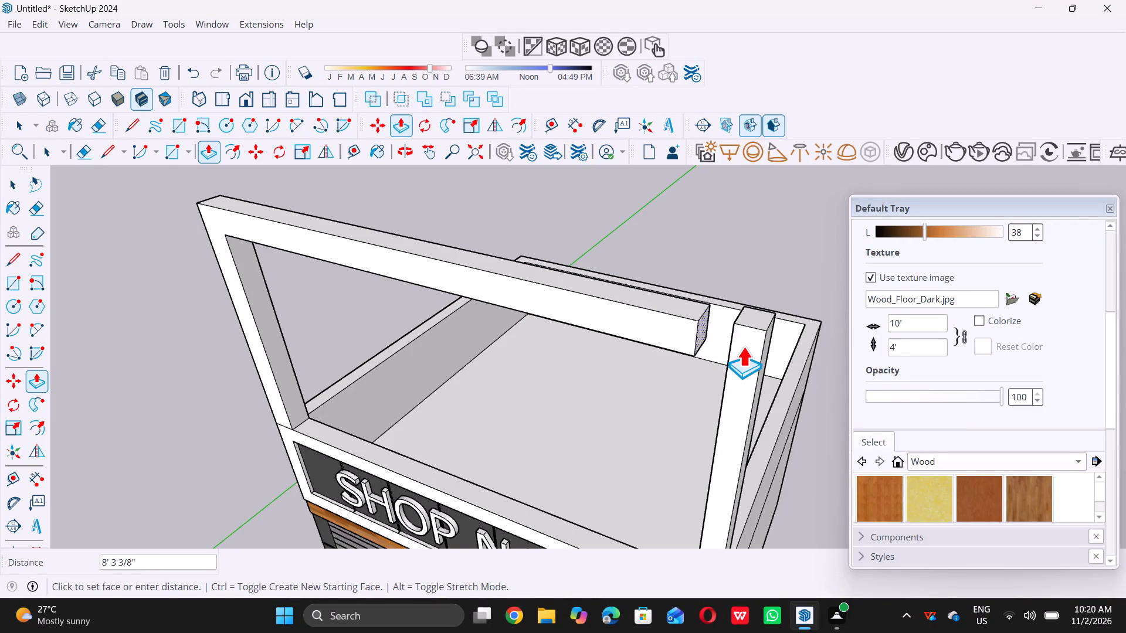
triple_click(731, 345)
click(731, 345)
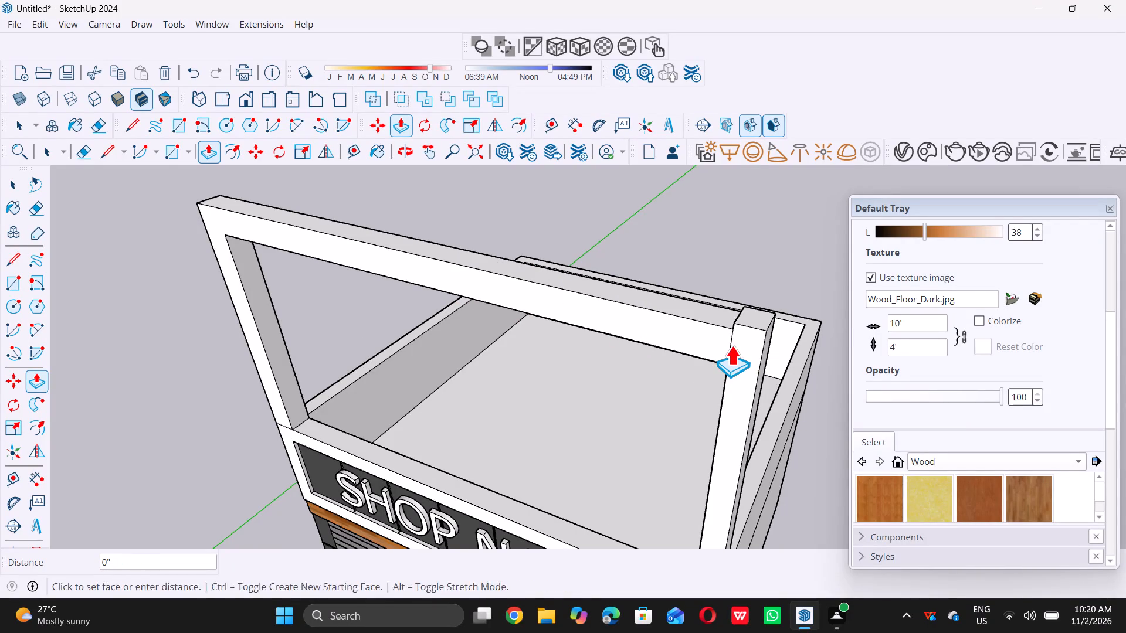
key(space)
scroll(621, 326, down, 9)
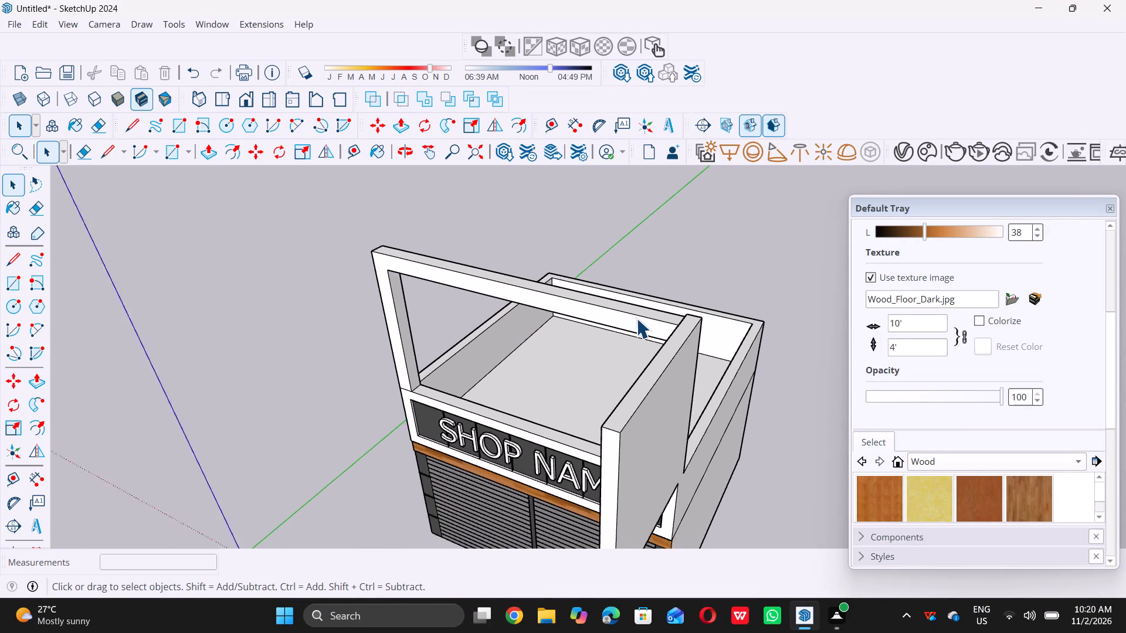
key(ctrl+z)
scroll(636, 348, down, 5)
middle_drag(637, 397, 704, 337)
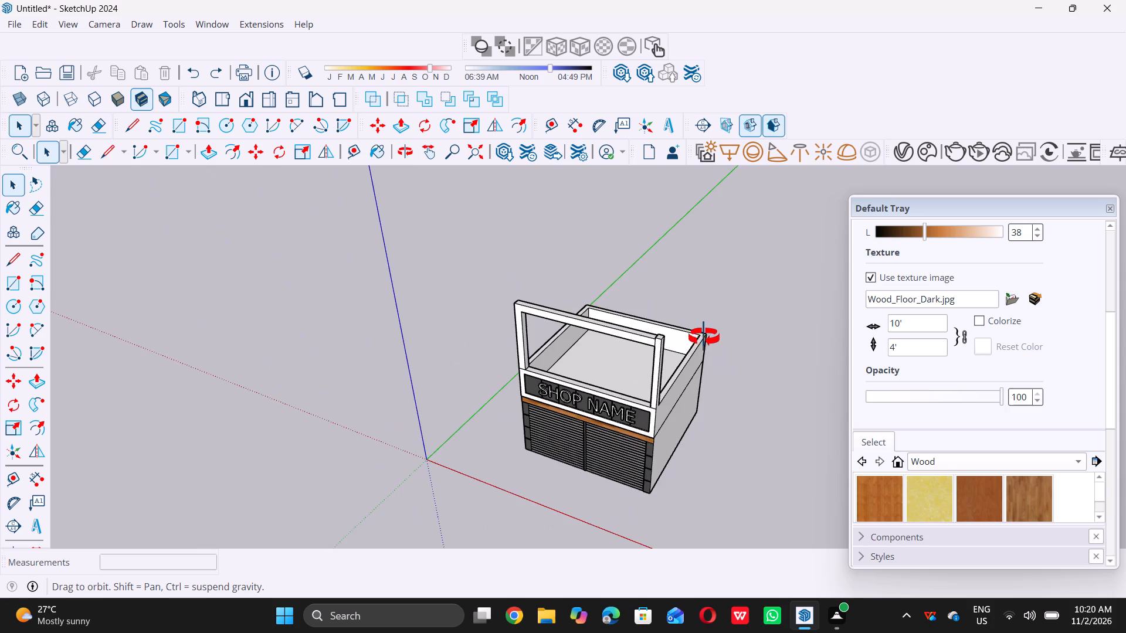
middle_drag(704, 337, 721, 318)
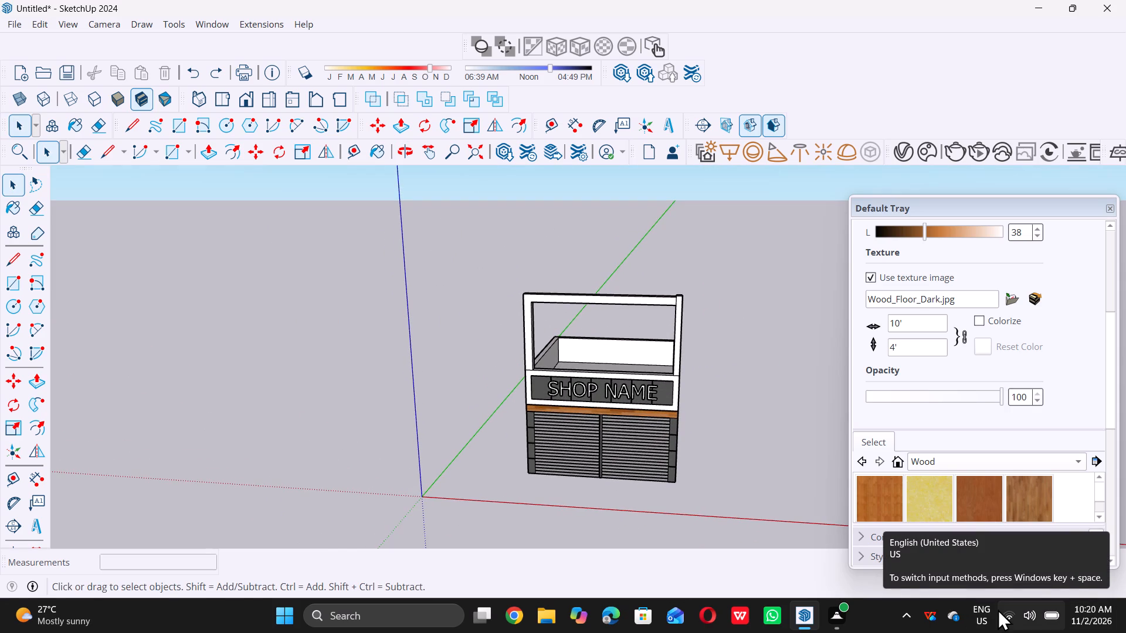
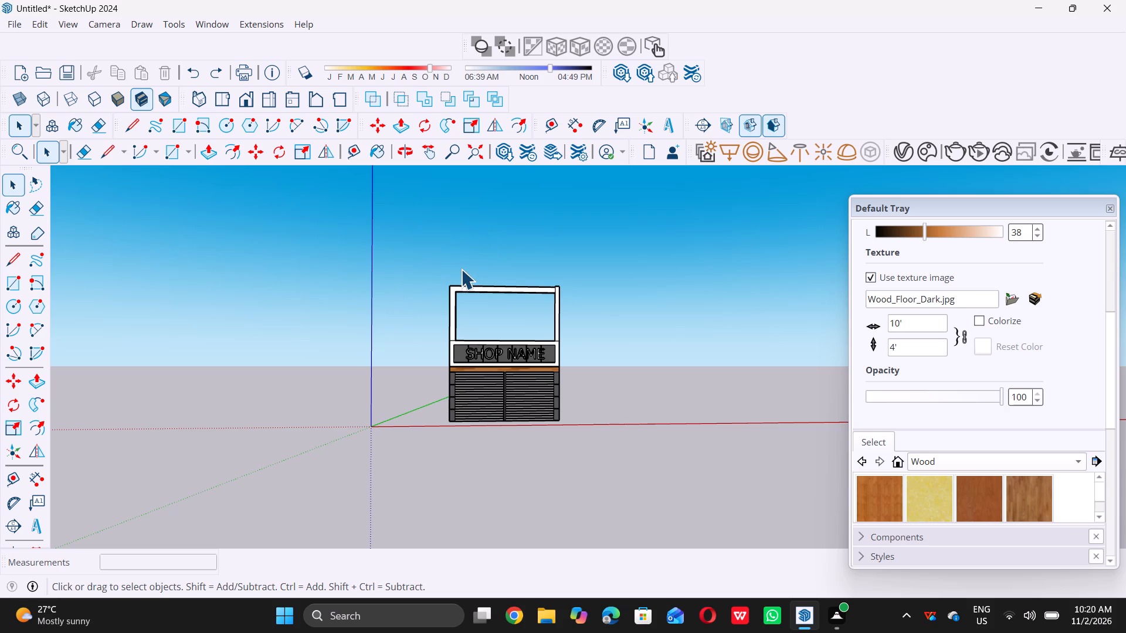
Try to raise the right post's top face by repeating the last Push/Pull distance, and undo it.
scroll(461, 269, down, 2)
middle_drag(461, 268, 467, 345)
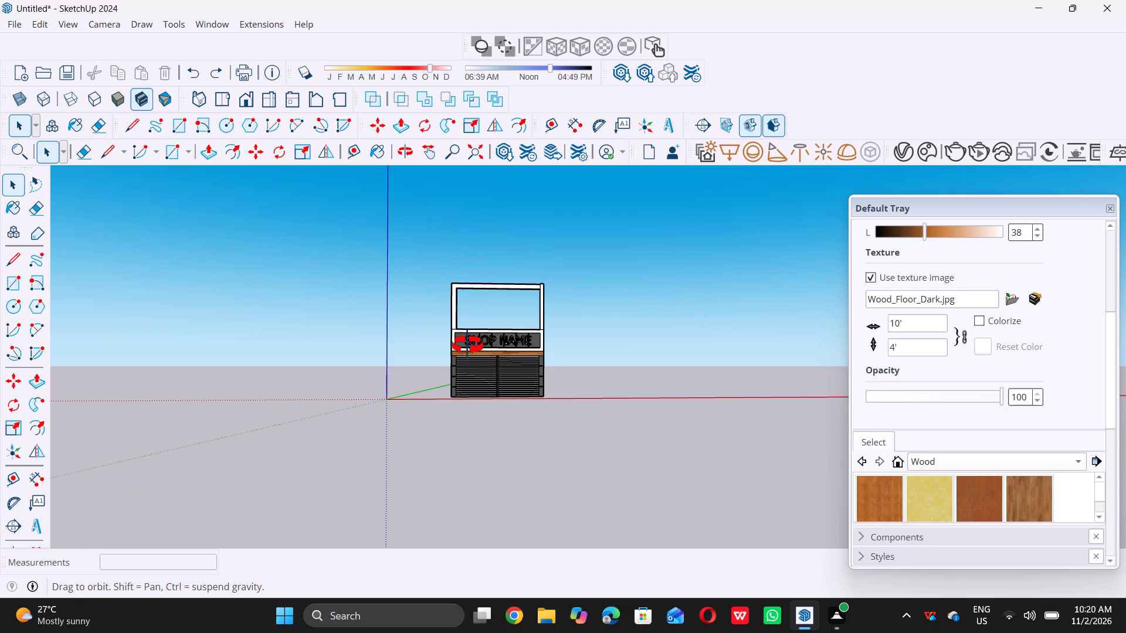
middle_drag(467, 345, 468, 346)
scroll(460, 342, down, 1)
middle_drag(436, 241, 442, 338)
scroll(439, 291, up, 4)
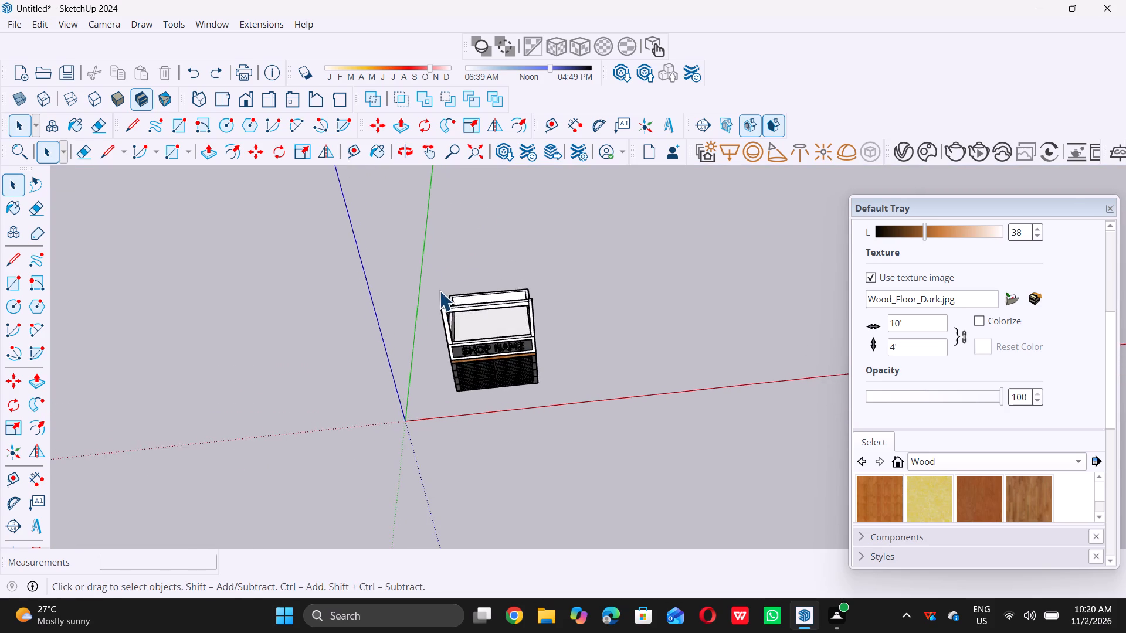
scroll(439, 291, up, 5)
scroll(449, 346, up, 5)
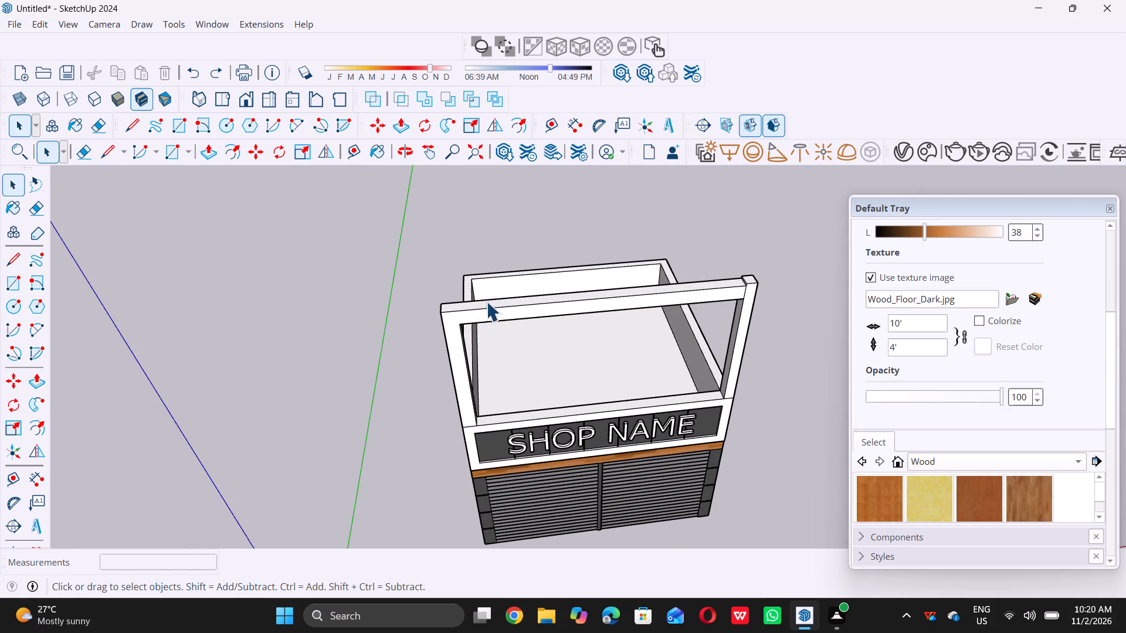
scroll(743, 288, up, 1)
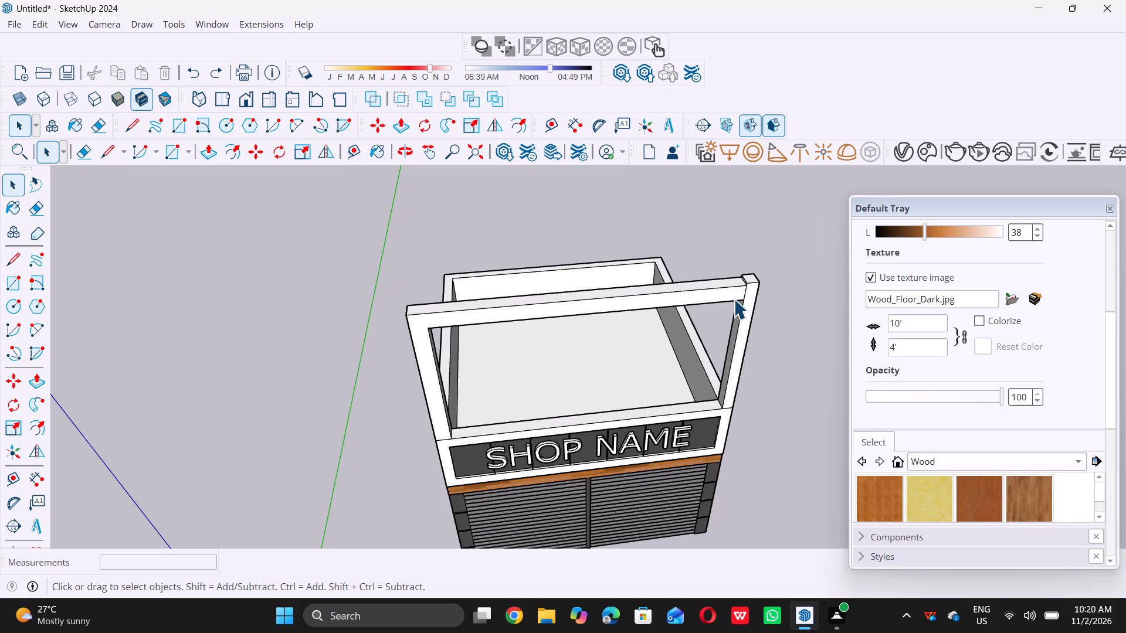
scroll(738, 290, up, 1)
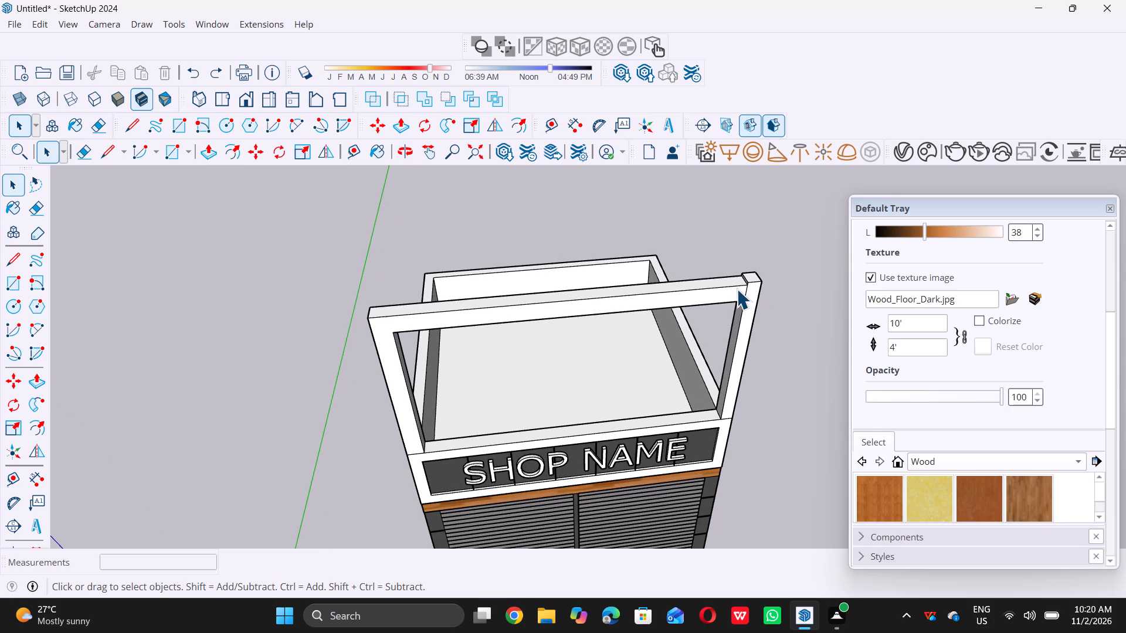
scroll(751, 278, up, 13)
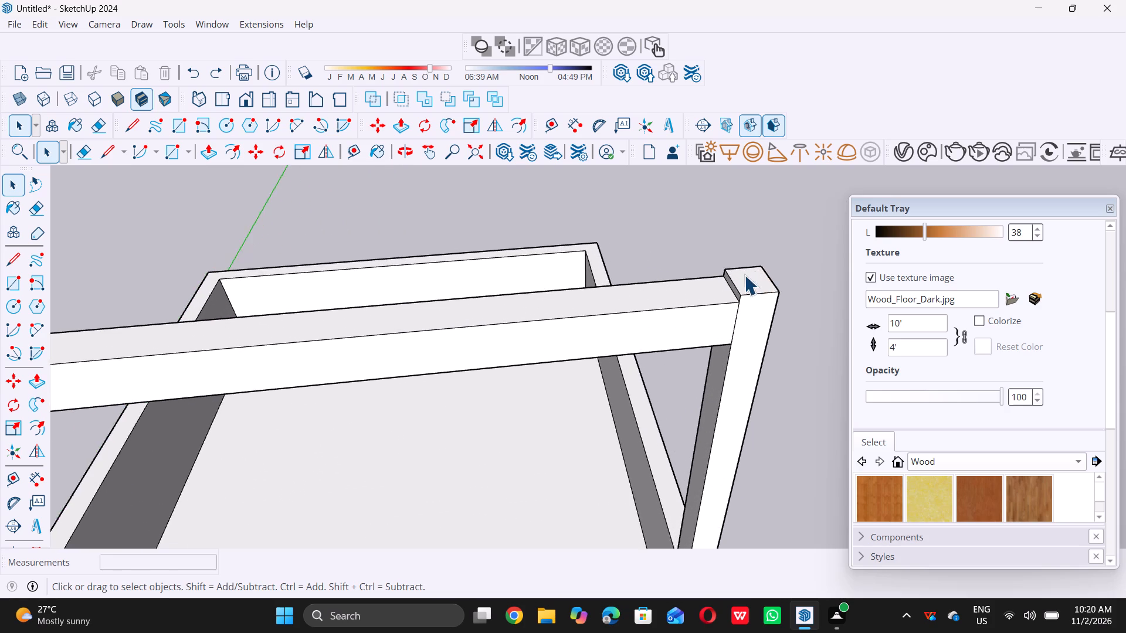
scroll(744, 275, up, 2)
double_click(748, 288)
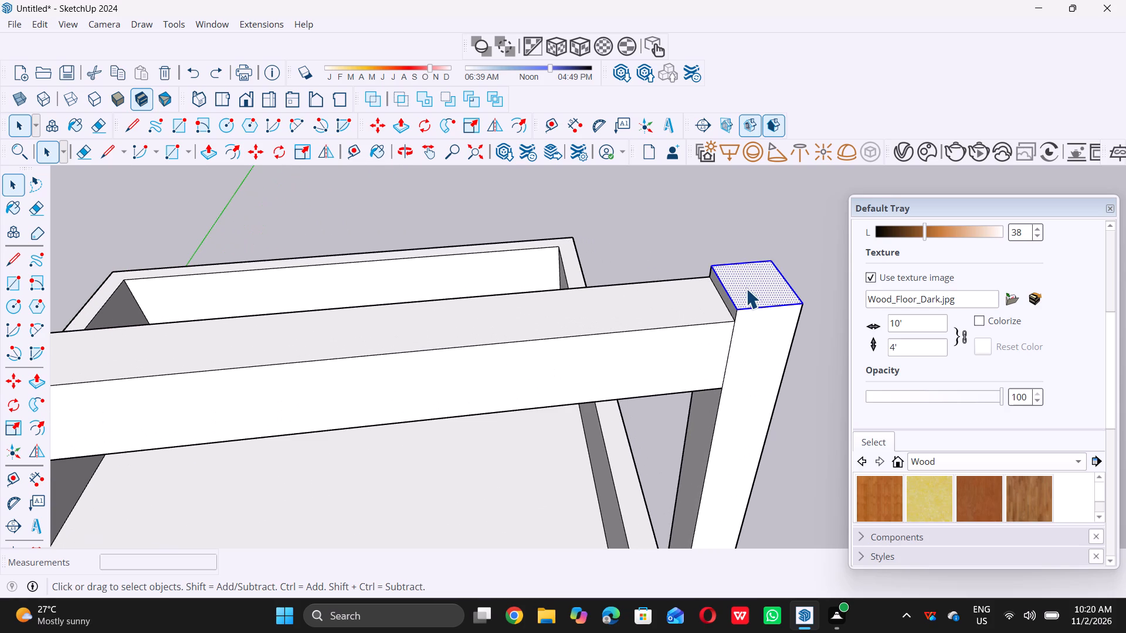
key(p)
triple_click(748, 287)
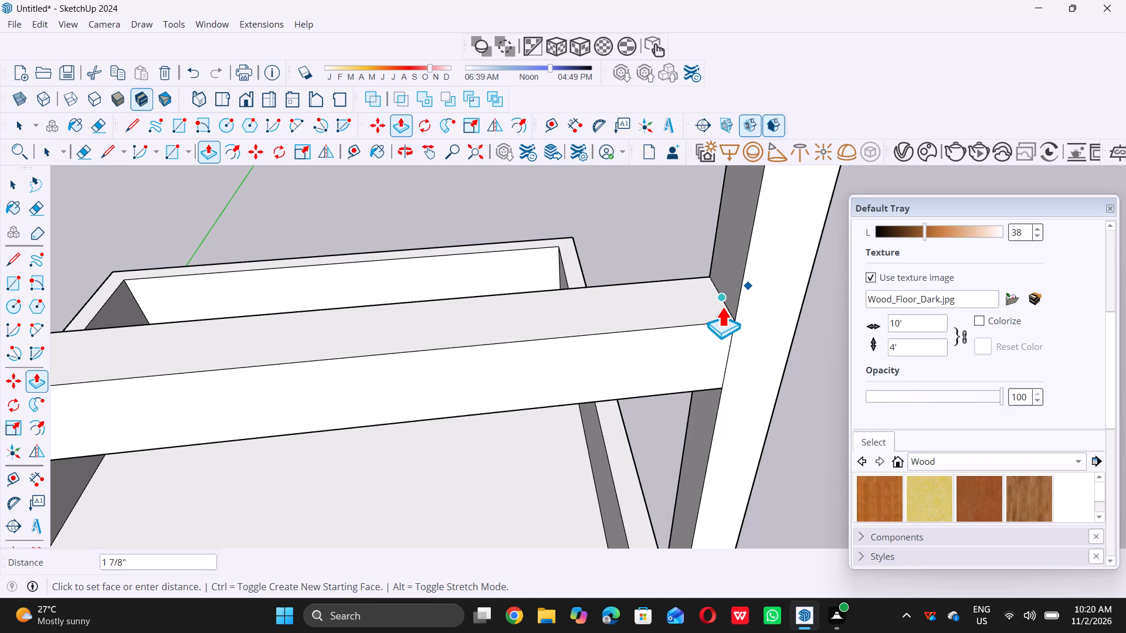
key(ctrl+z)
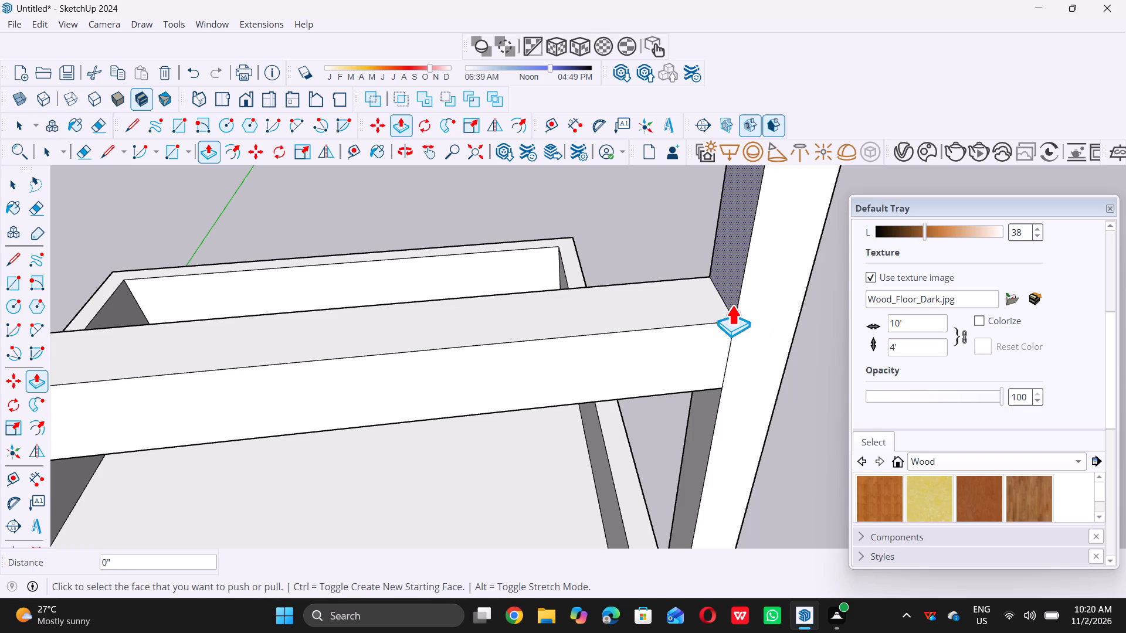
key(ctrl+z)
Push/Pull the right post's top face level with the top of the crossbeam.
double_click(757, 277)
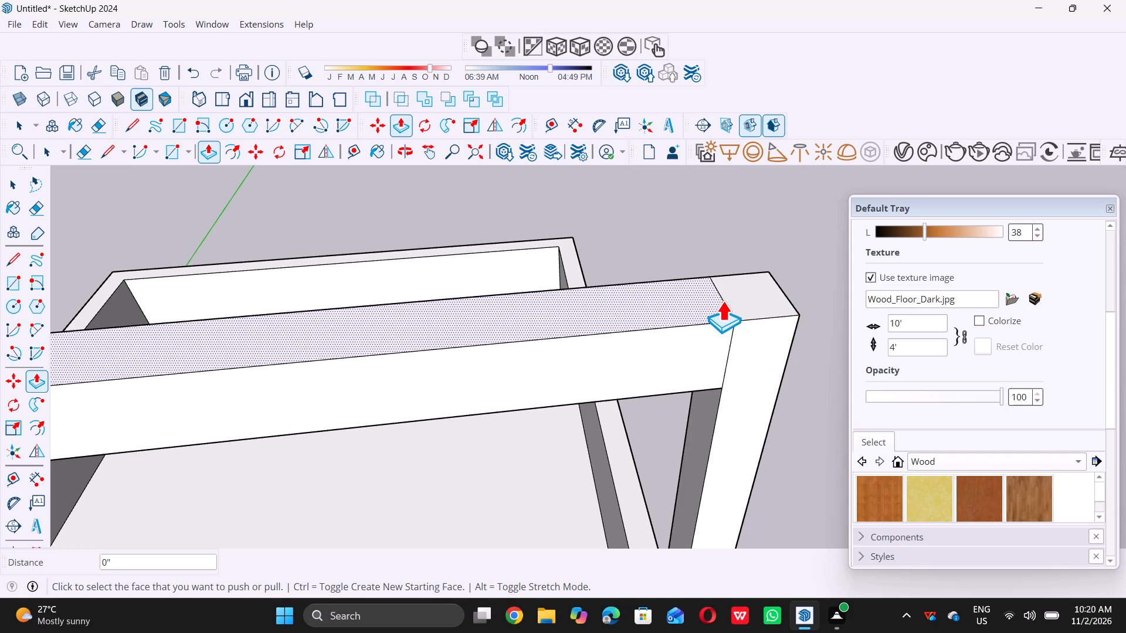
key(space)
Push/Pull the right post's top face up 2' above the crossbeam.
scroll(723, 305, down, 17)
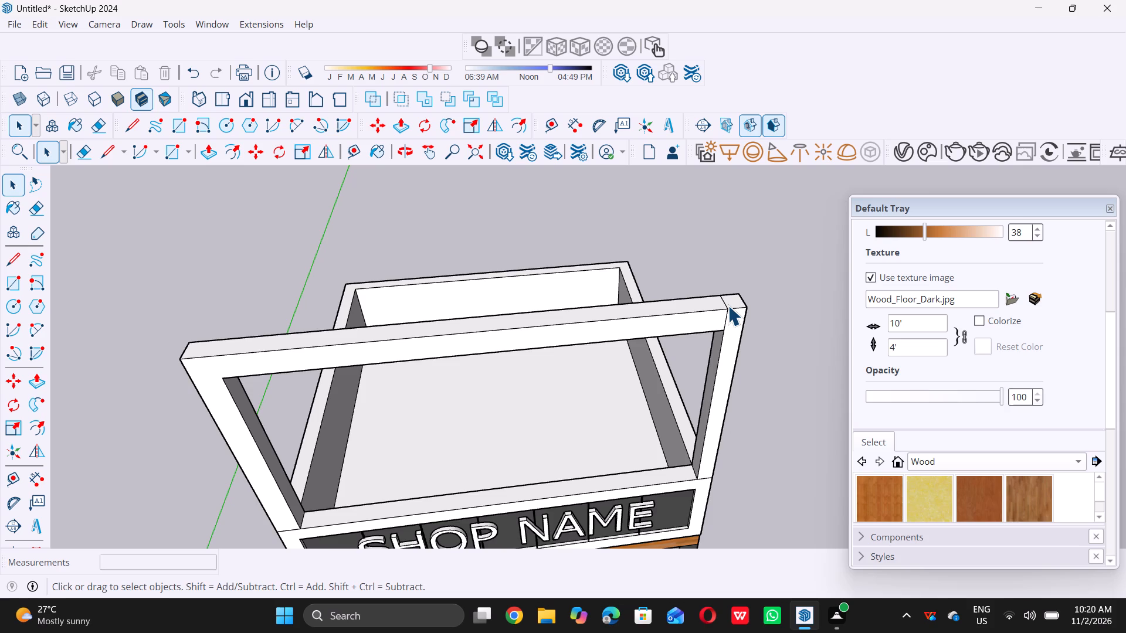
scroll(728, 305, down, 4)
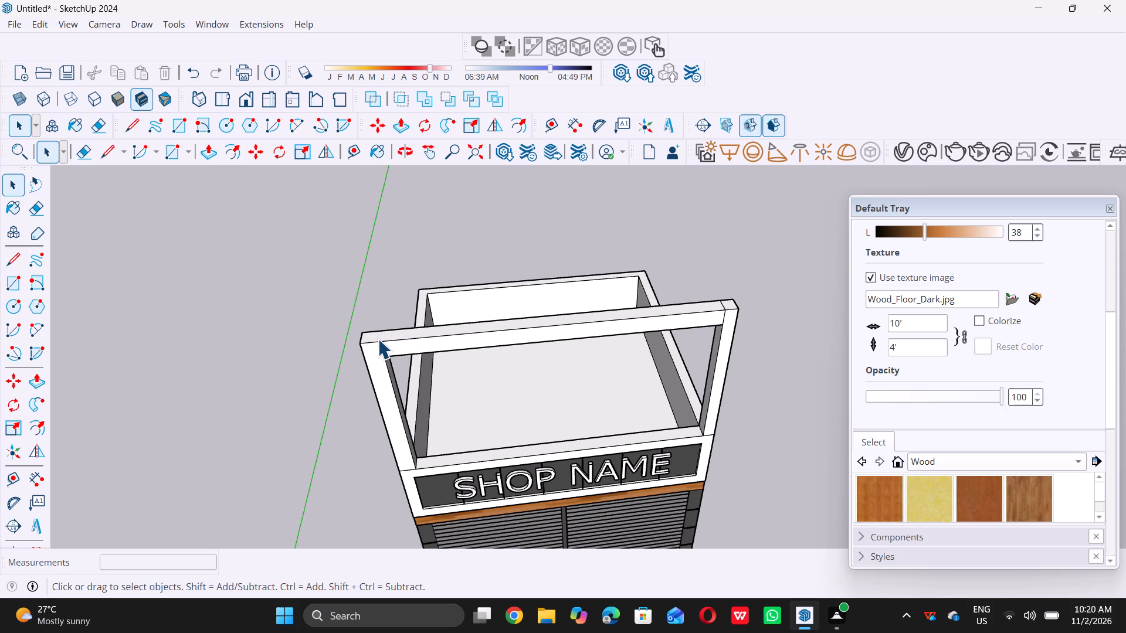
scroll(374, 342, up, 9)
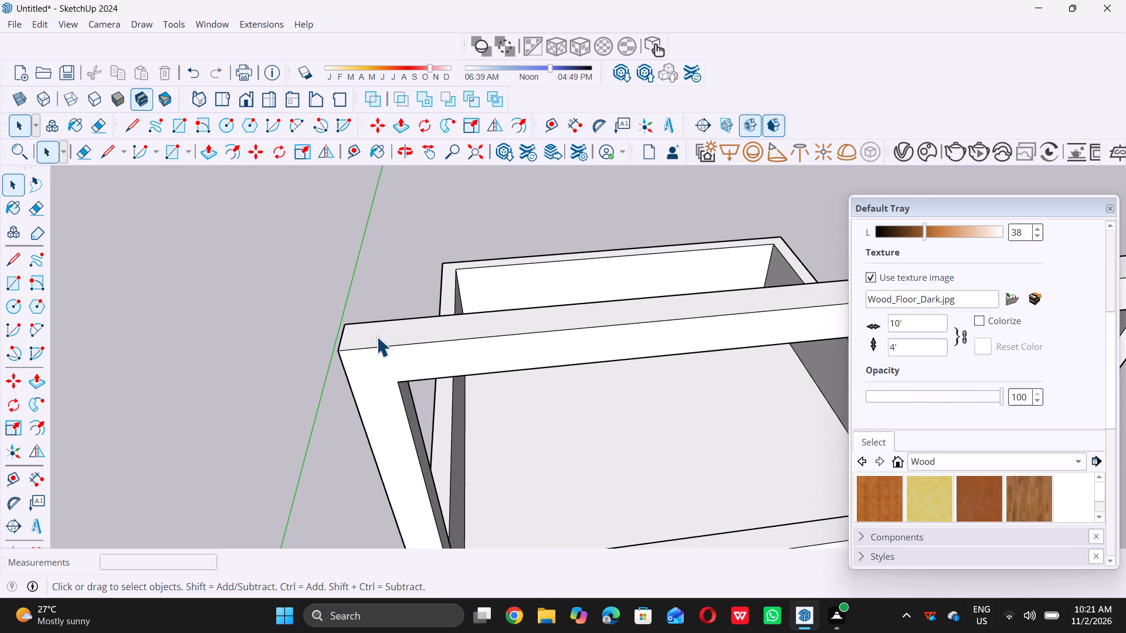
scroll(377, 336, down, 8)
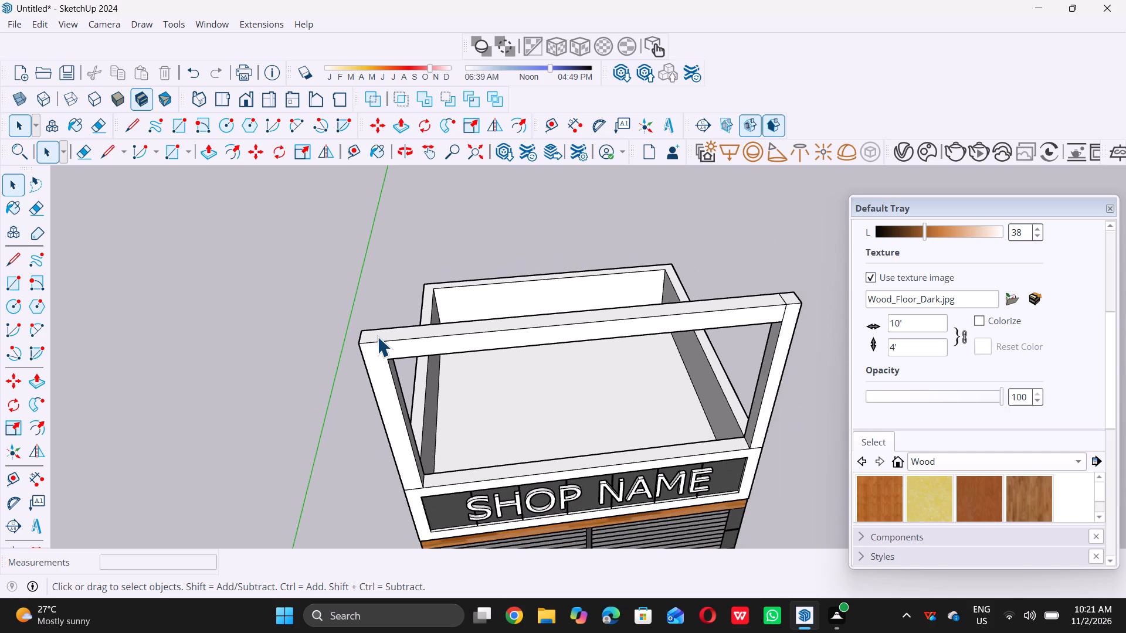
scroll(795, 294, up, 9)
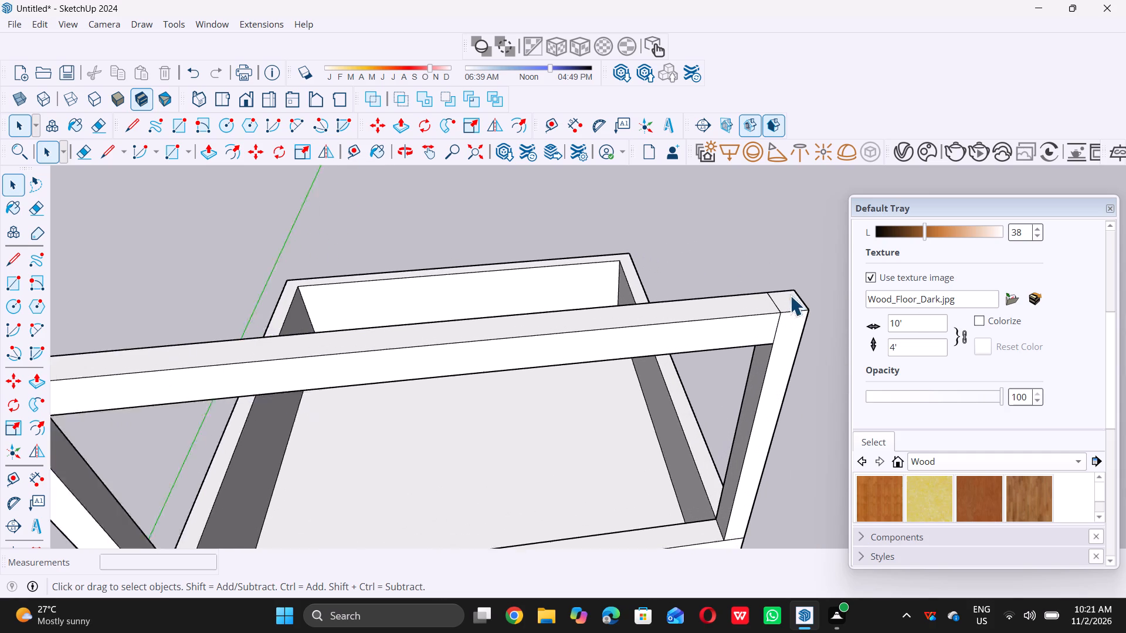
scroll(790, 295, up, 3)
click(782, 304)
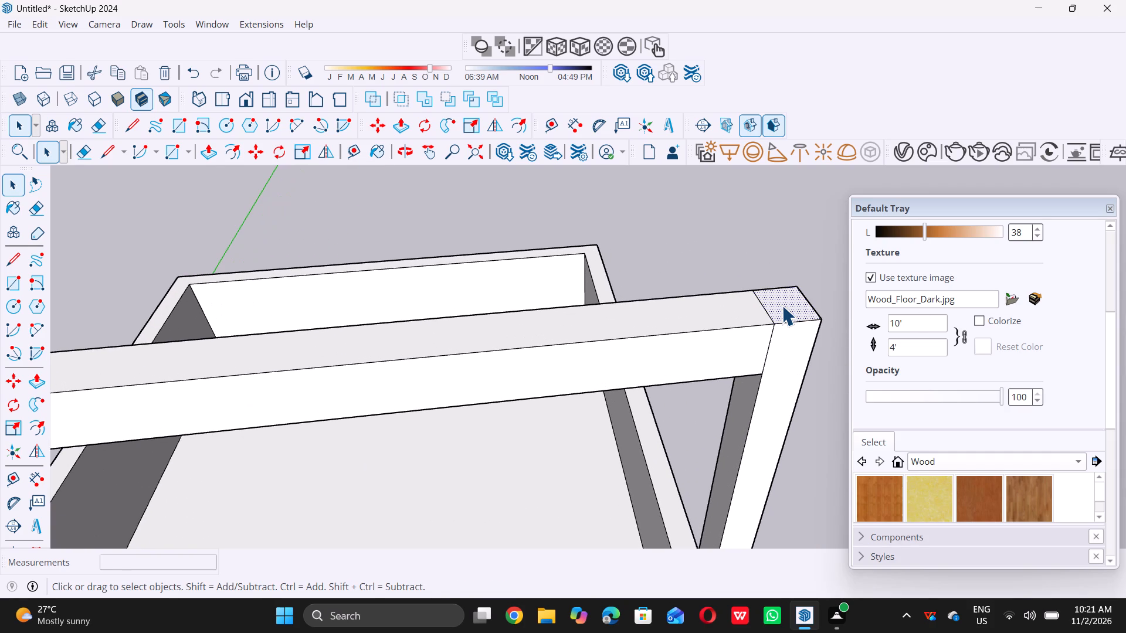
key(p)
click(782, 305)
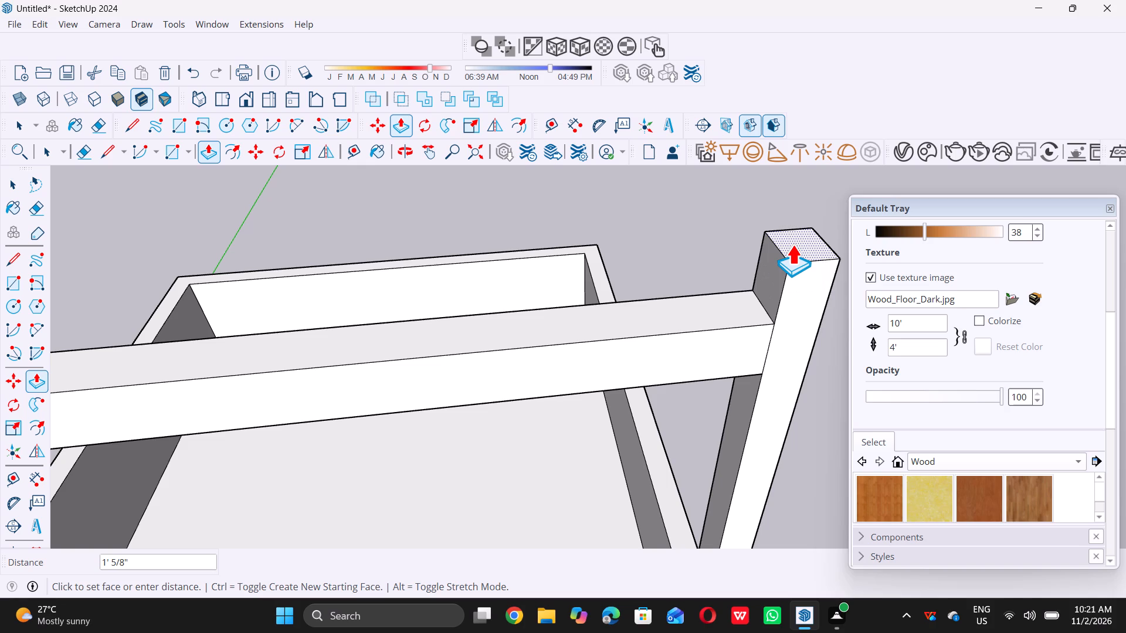
key(2)
key(apostrophe)
key(Return)
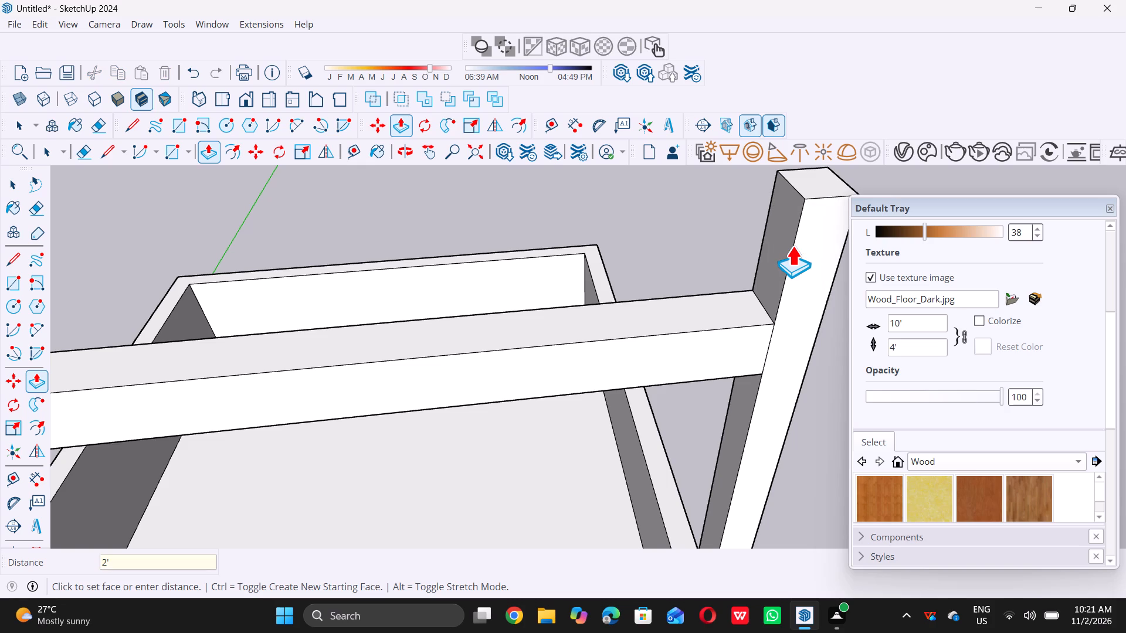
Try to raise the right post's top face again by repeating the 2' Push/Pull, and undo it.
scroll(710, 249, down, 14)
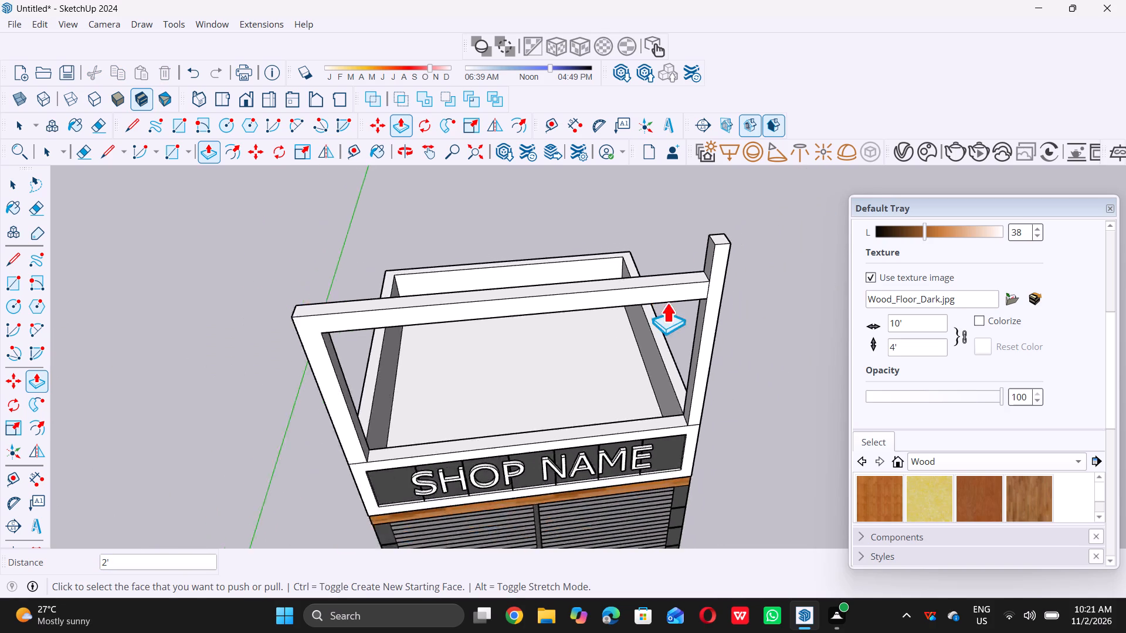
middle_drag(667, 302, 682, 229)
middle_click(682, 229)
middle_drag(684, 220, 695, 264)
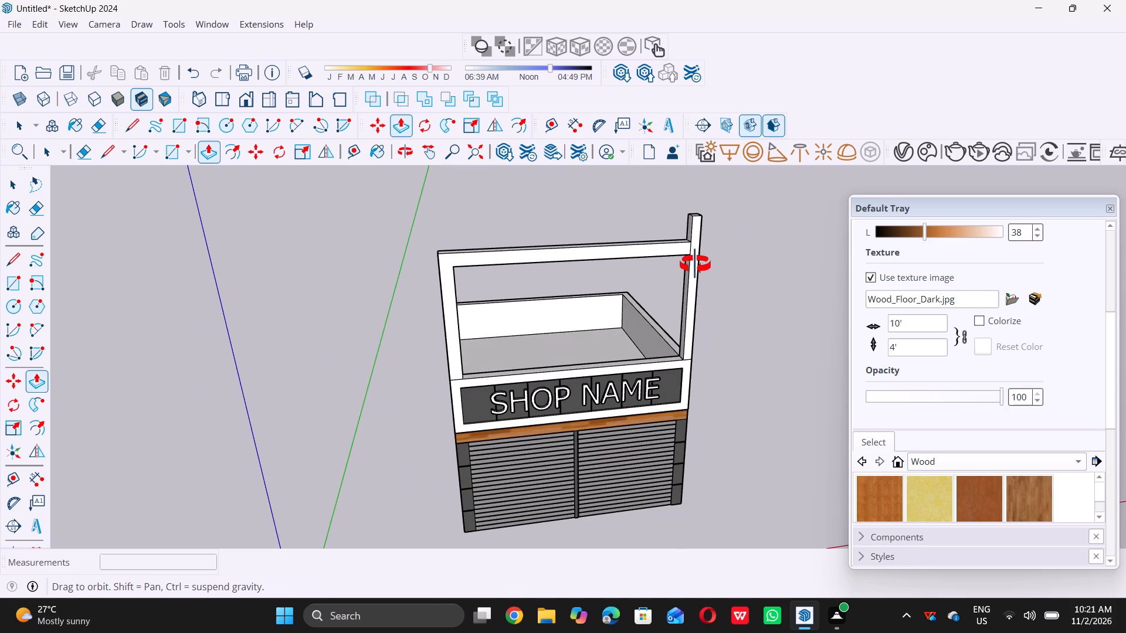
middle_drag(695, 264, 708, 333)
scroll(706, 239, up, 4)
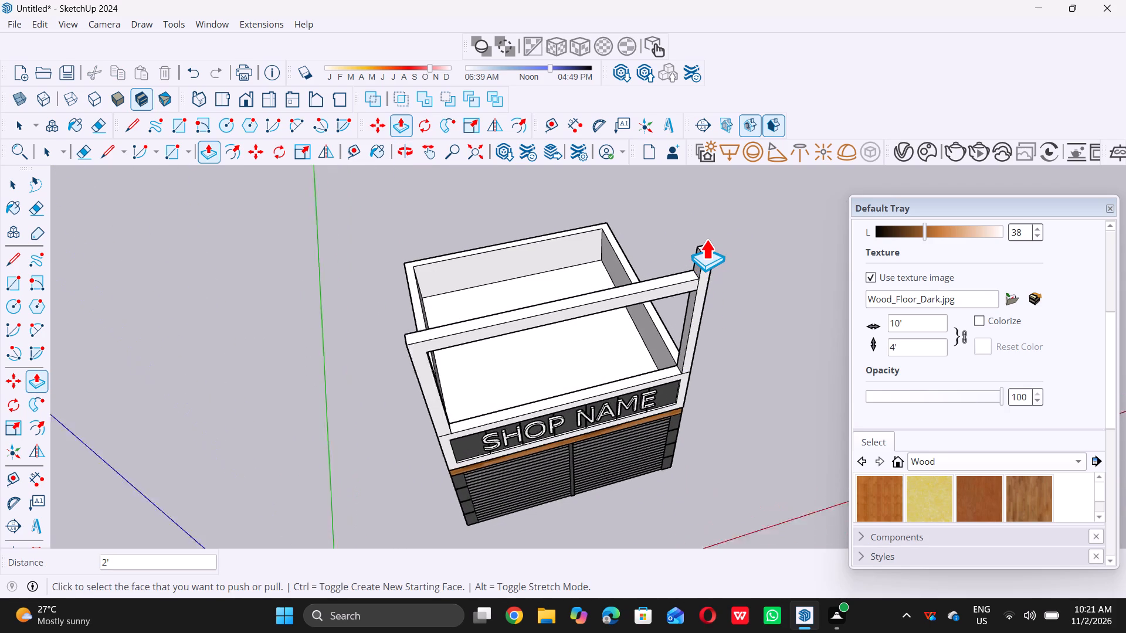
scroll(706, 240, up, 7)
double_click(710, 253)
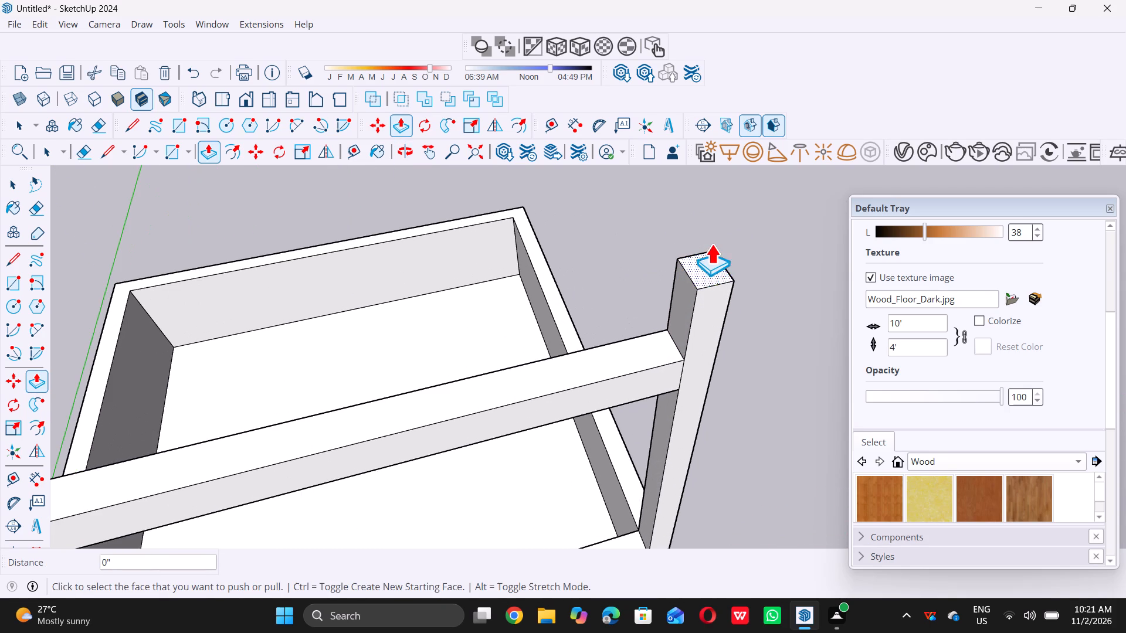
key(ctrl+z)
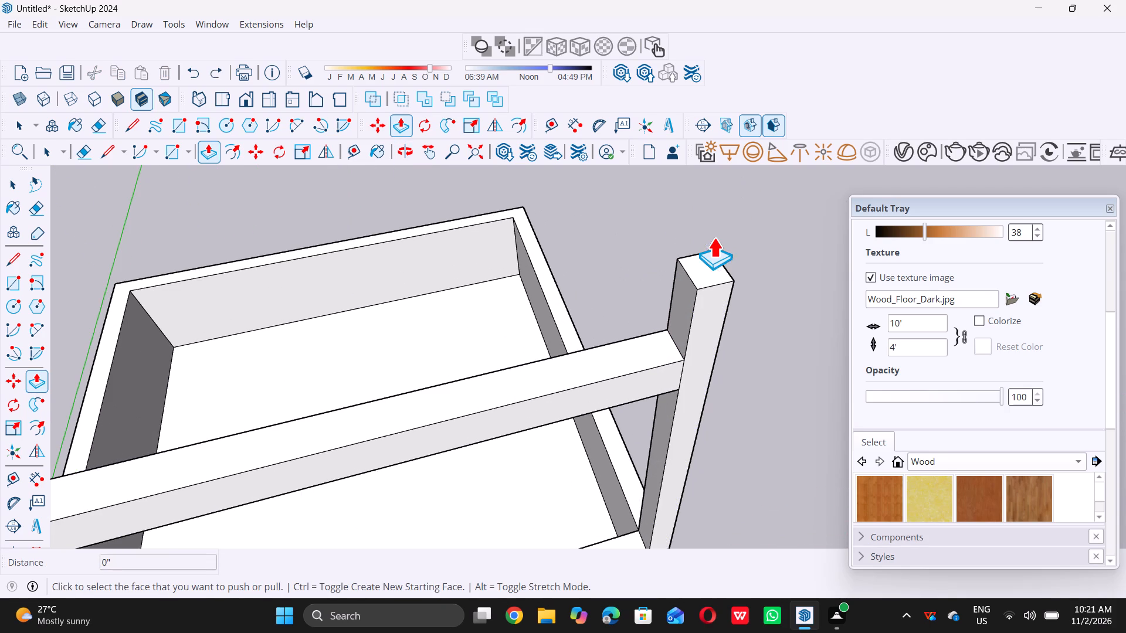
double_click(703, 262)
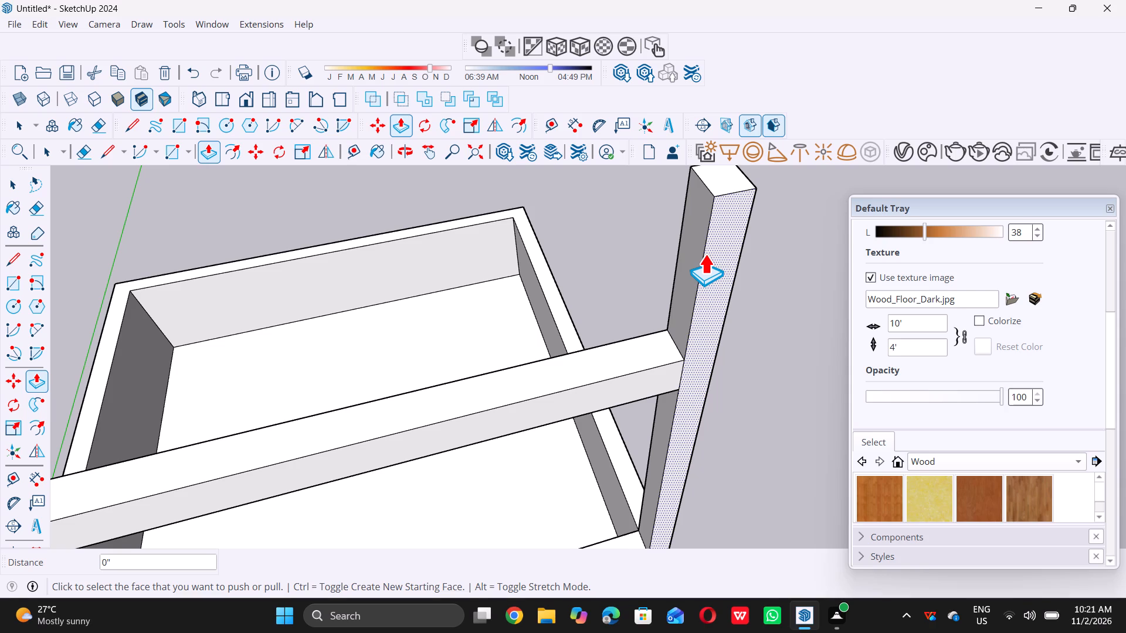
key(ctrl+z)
Push/Pull the right post's top face up by a further 1'.
click(704, 258)
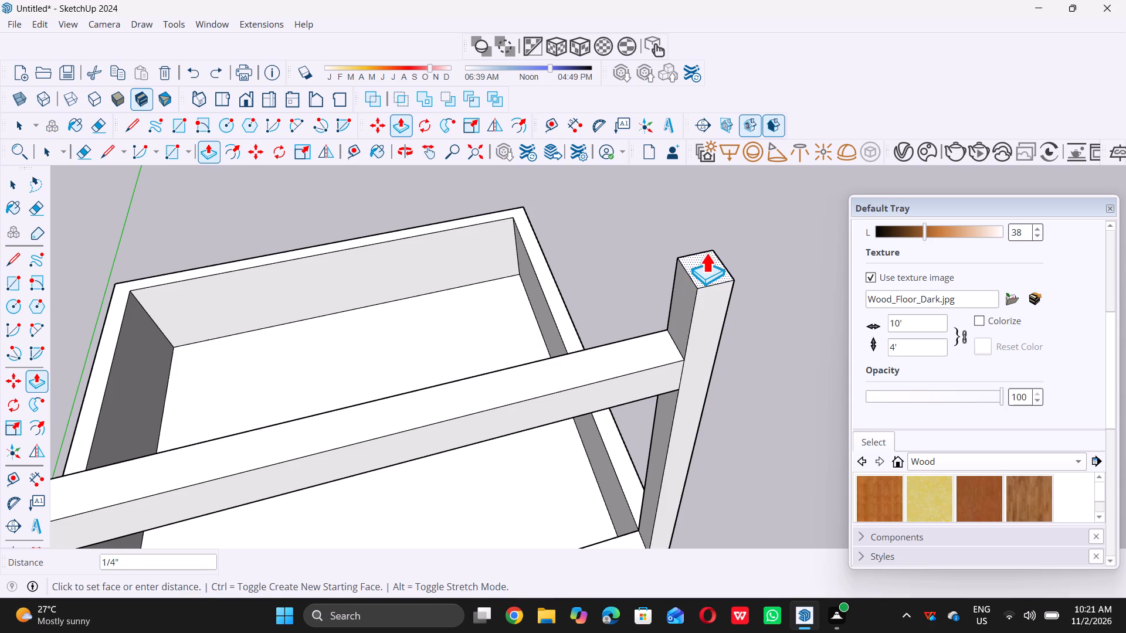
text(1')
key(Return)
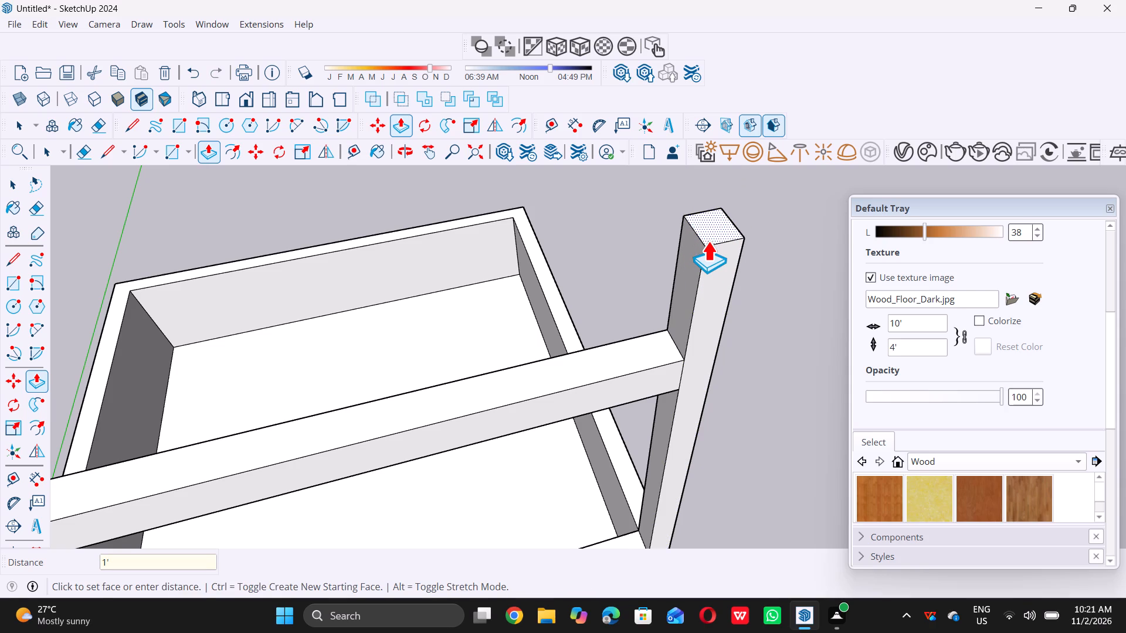
key(space)
Push/Pull the right post's inner side face above the crossbeam toward the left post by the previous 1' distance.
scroll(708, 240, down, 3)
scroll(673, 288, down, 13)
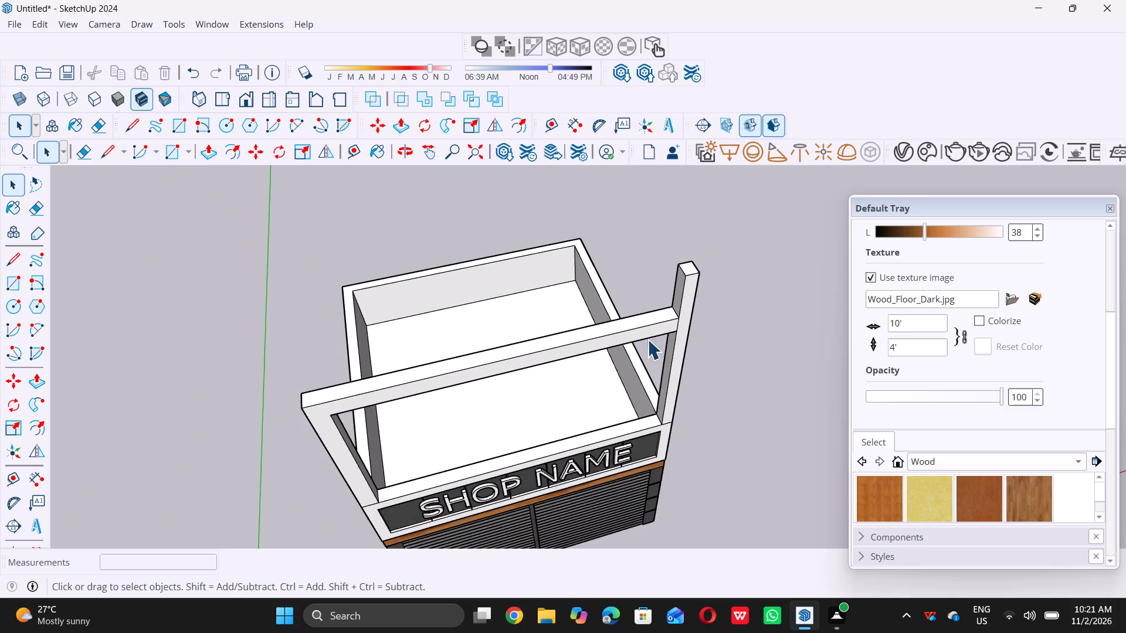
scroll(647, 339, down, 2)
middle_drag(548, 401, 528, 253)
scroll(530, 327, down, 5)
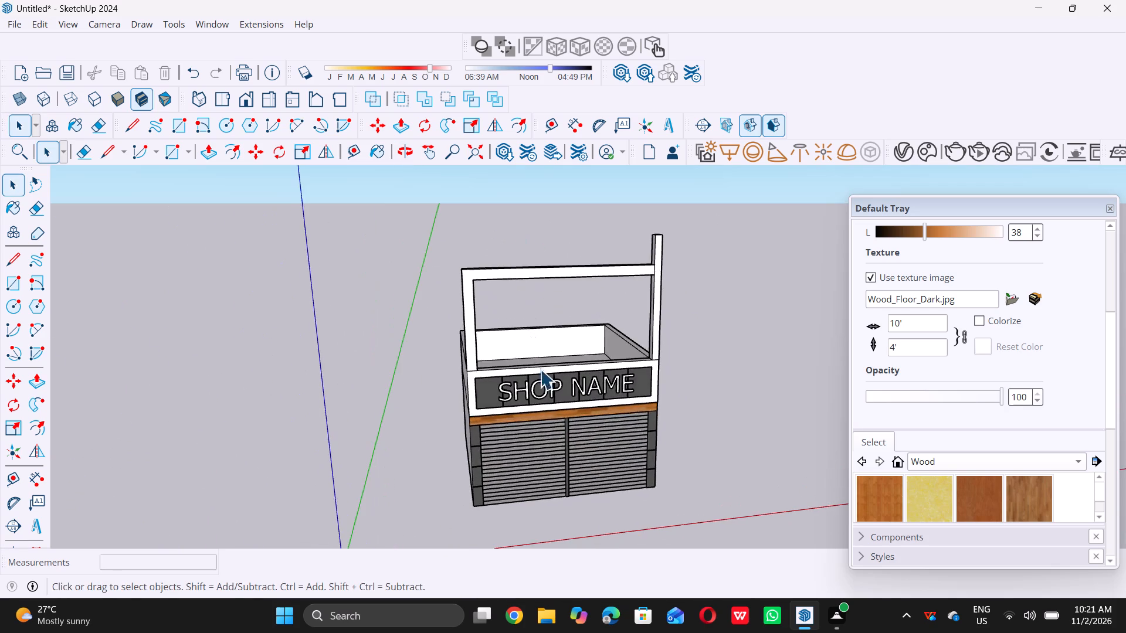
scroll(540, 369, down, 1)
middle_drag(540, 369, 515, 355)
scroll(515, 355, up, 1)
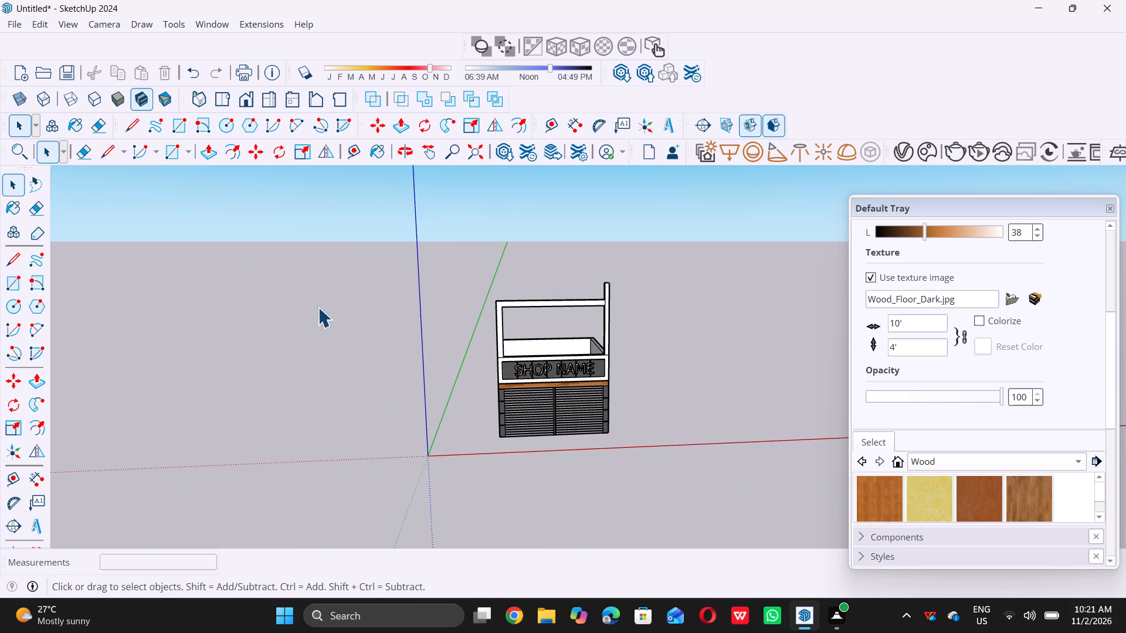
scroll(308, 311, down, 6)
middle_drag(413, 308, 548, 338)
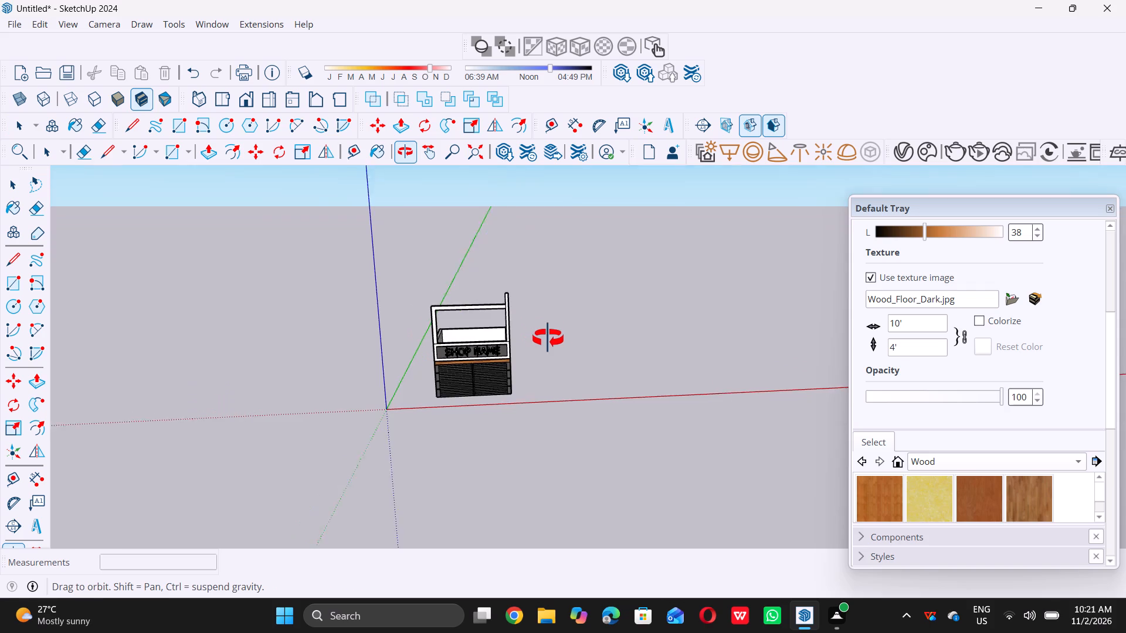
middle_drag(548, 338, 569, 350)
middle_click(569, 350)
middle_drag(585, 353, 592, 353)
scroll(523, 307, up, 11)
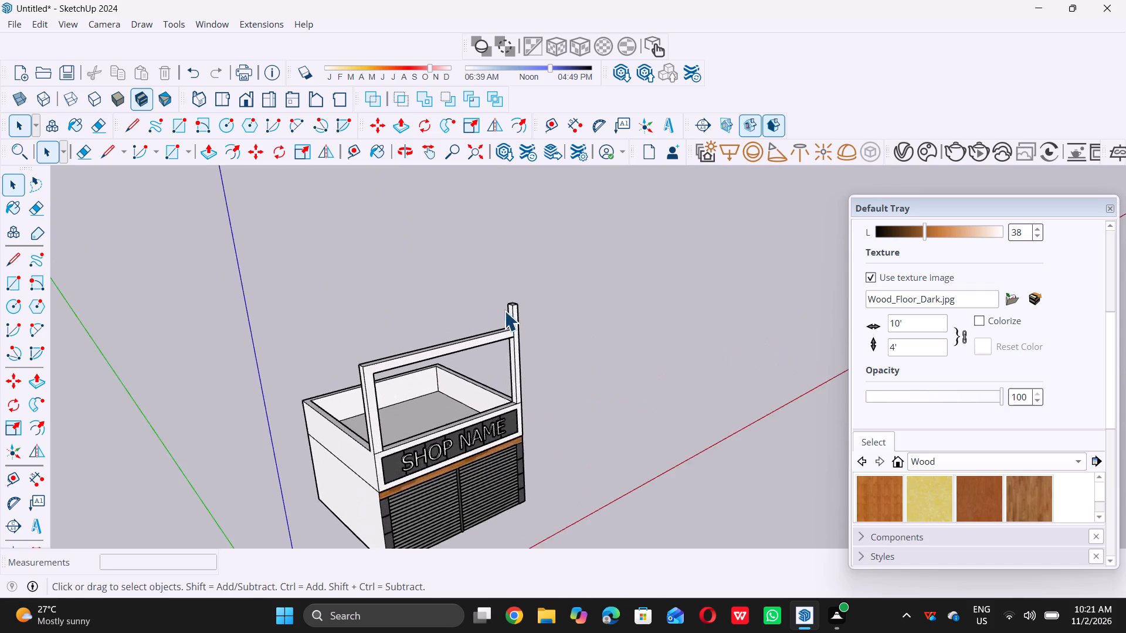
scroll(504, 311, up, 18)
scroll(515, 322, up, 4)
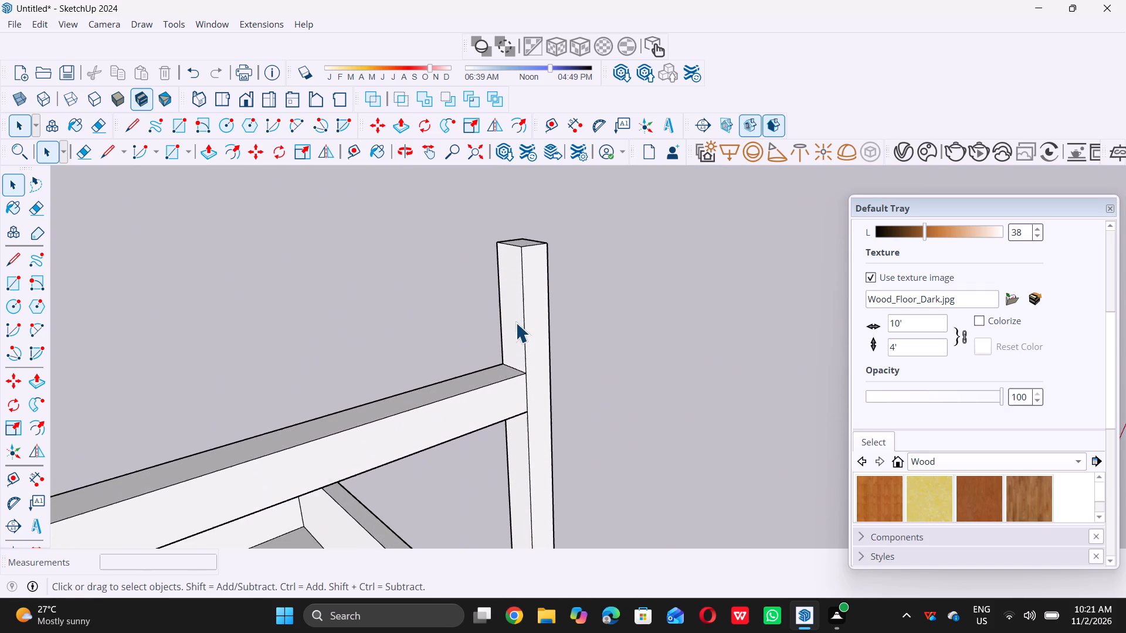
click(518, 319)
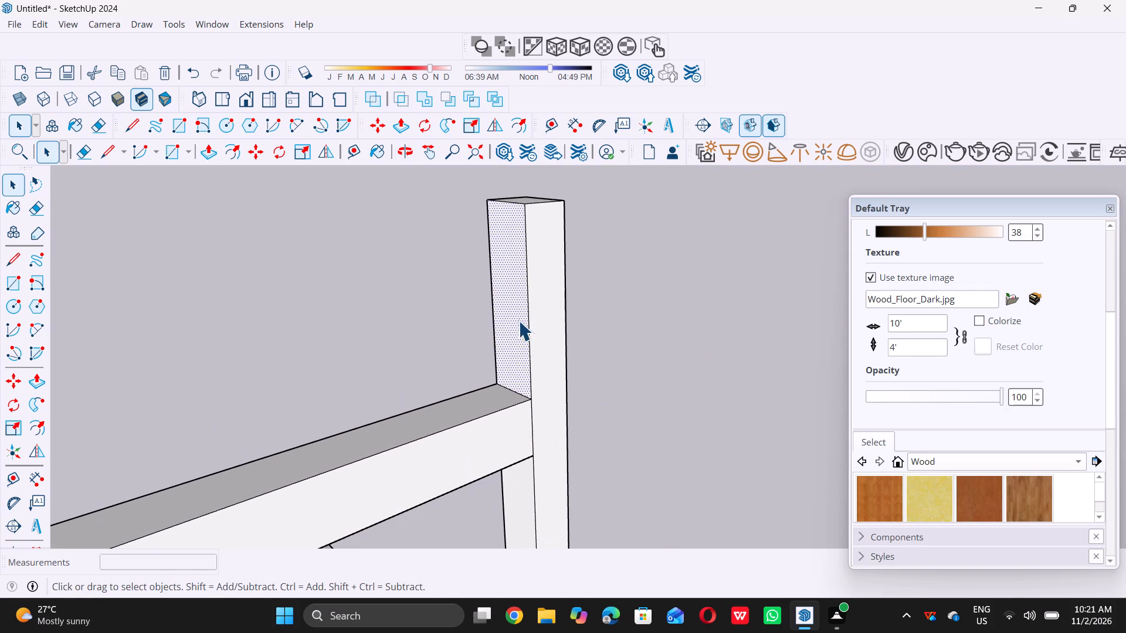
key(p)
double_click(518, 321)
scroll(495, 332, down, 4)
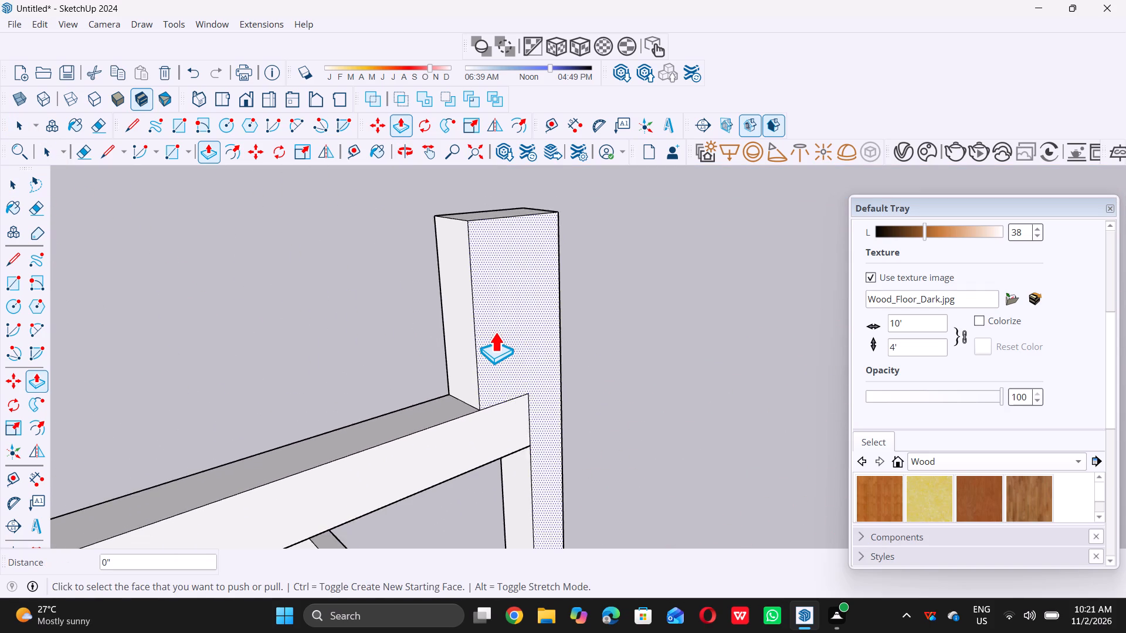
Push/Pull the inner side face of the raised section above the crossbeam across to the left post's outer edge.
double_click(469, 345)
scroll(395, 379, down, 2)
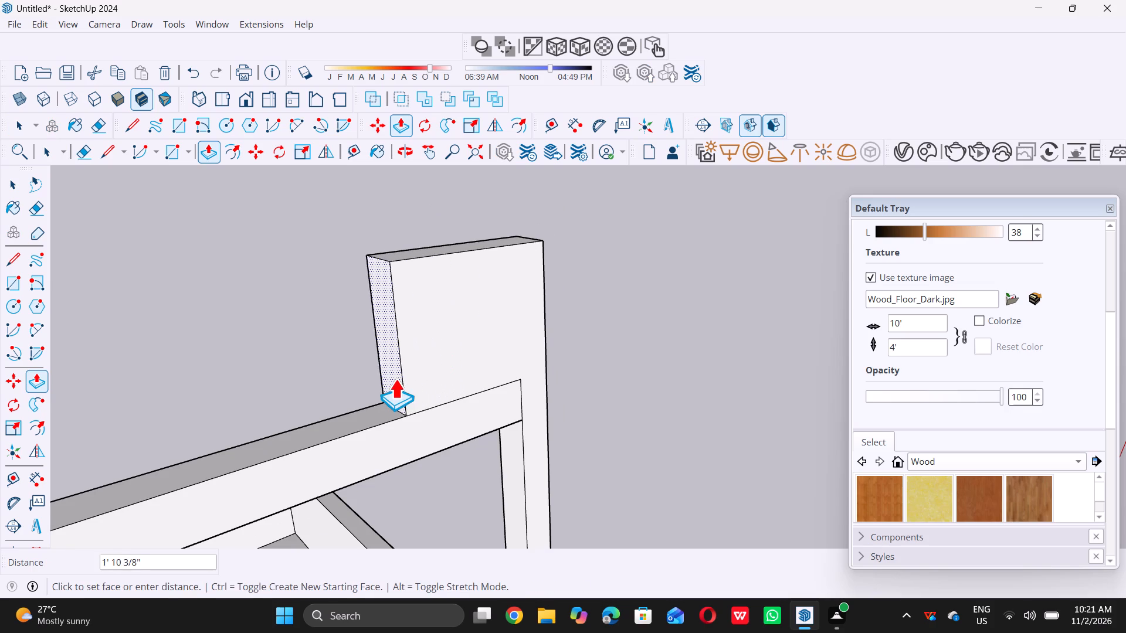
scroll(395, 379, down, 20)
scroll(395, 379, down, 6)
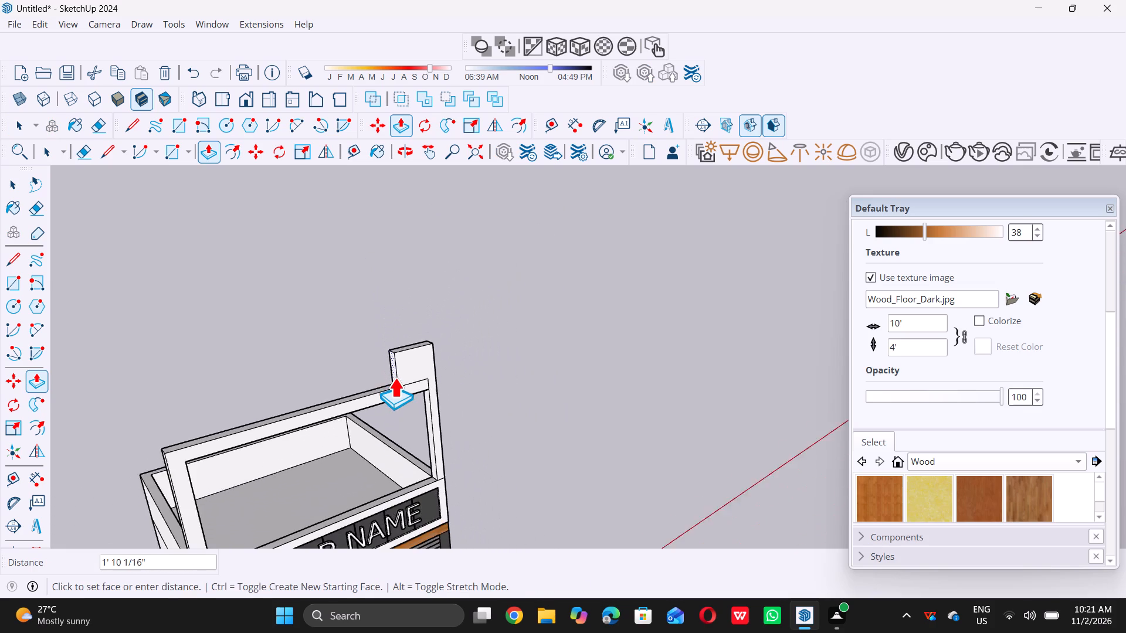
scroll(242, 437, up, 4)
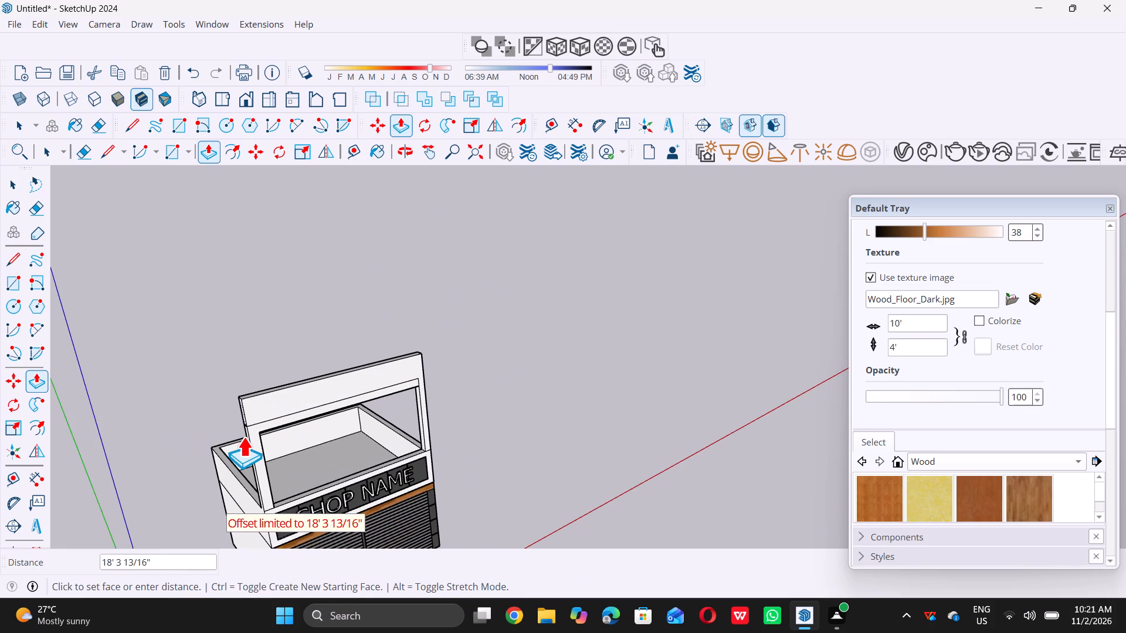
scroll(243, 437, up, 6)
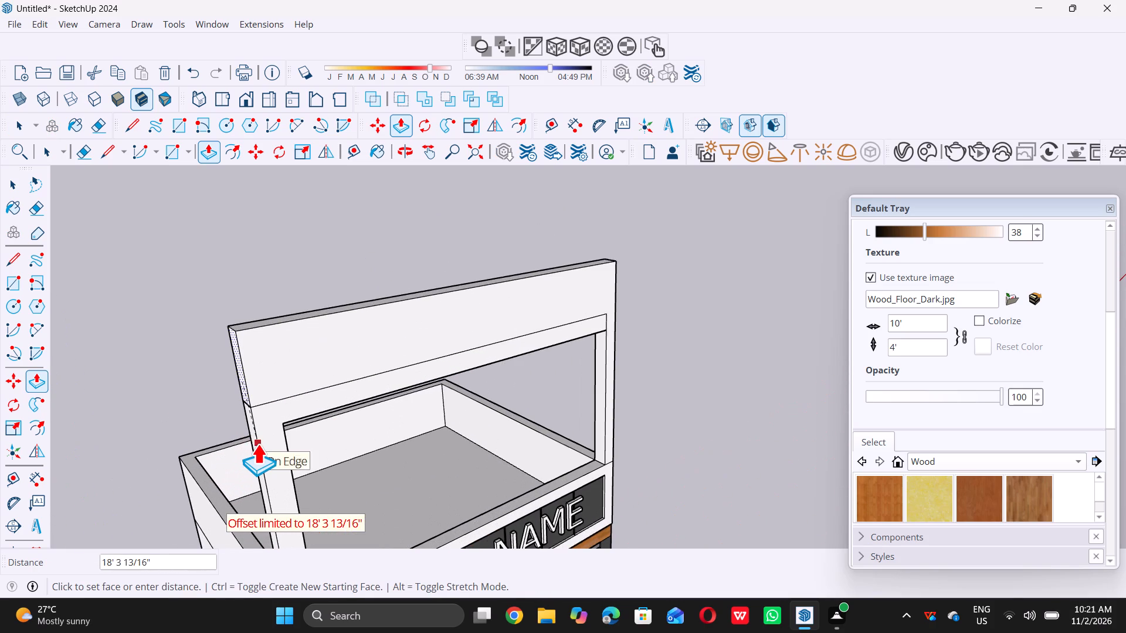
double_click(257, 444)
key(space)
Erase the short vertical edge separating the crossbeam's right end from the right post on the front face.
scroll(259, 443, down, 9)
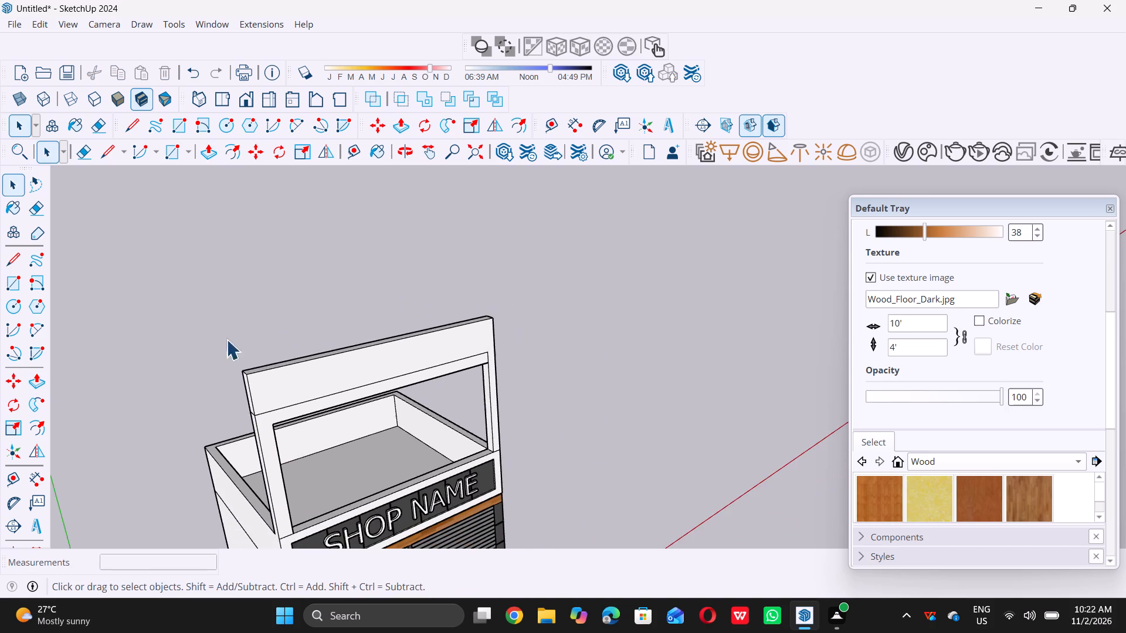
scroll(249, 316, down, 7)
double_click(287, 294)
middle_drag(327, 386, 325, 379)
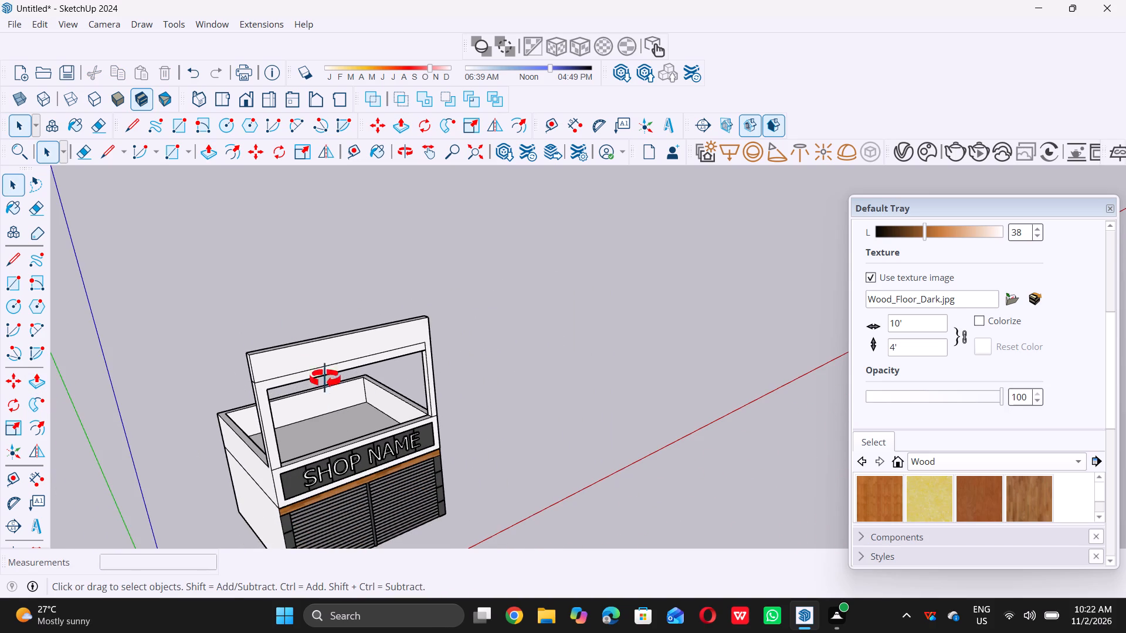
middle_drag(325, 379, 232, 355)
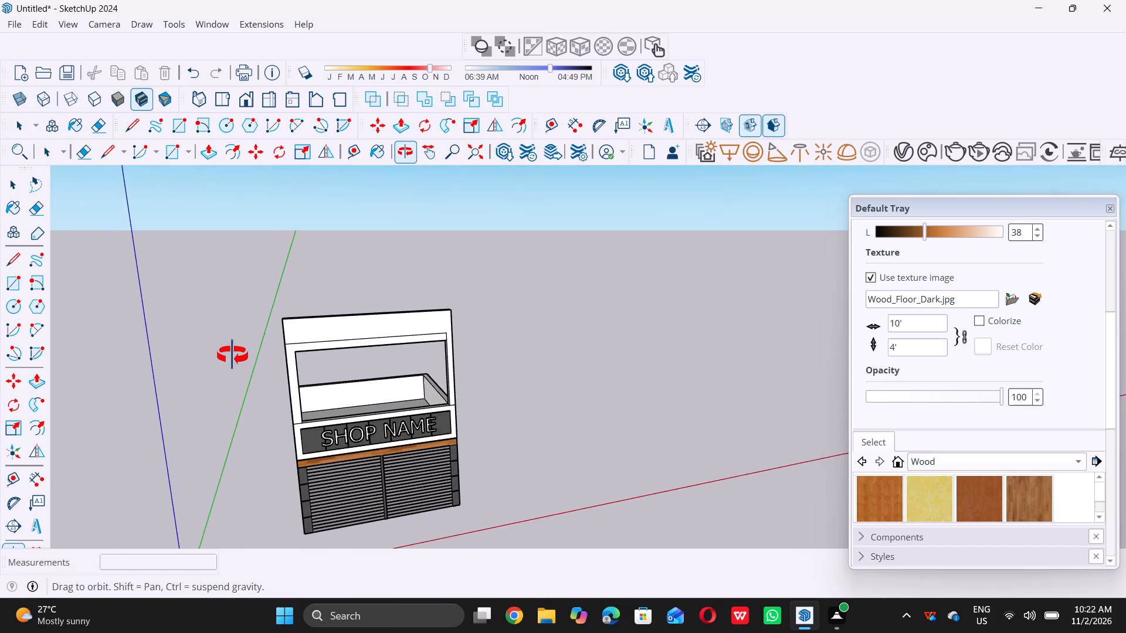
middle_drag(232, 355, 228, 353)
middle_drag(319, 341, 314, 323)
scroll(321, 330, up, 2)
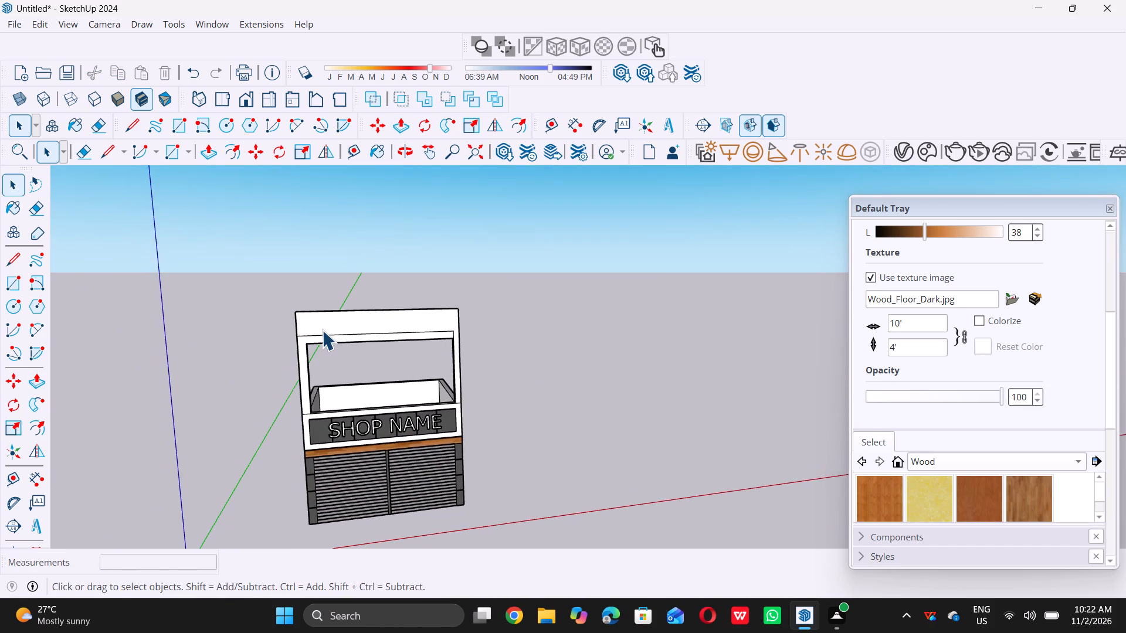
scroll(322, 330, up, 4)
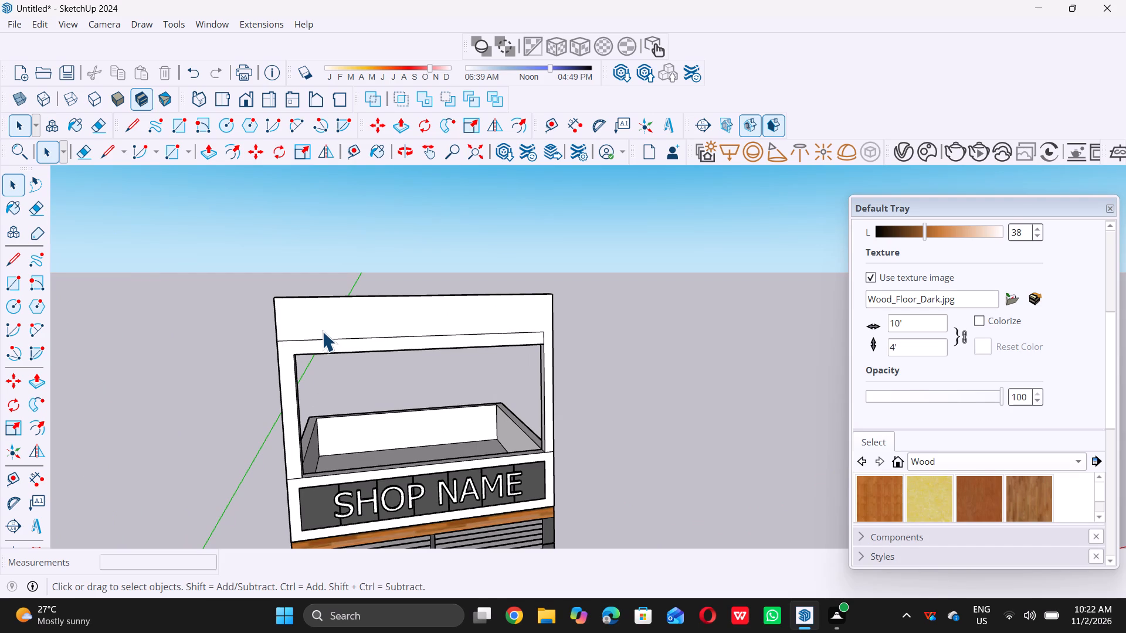
scroll(305, 321, down, 5)
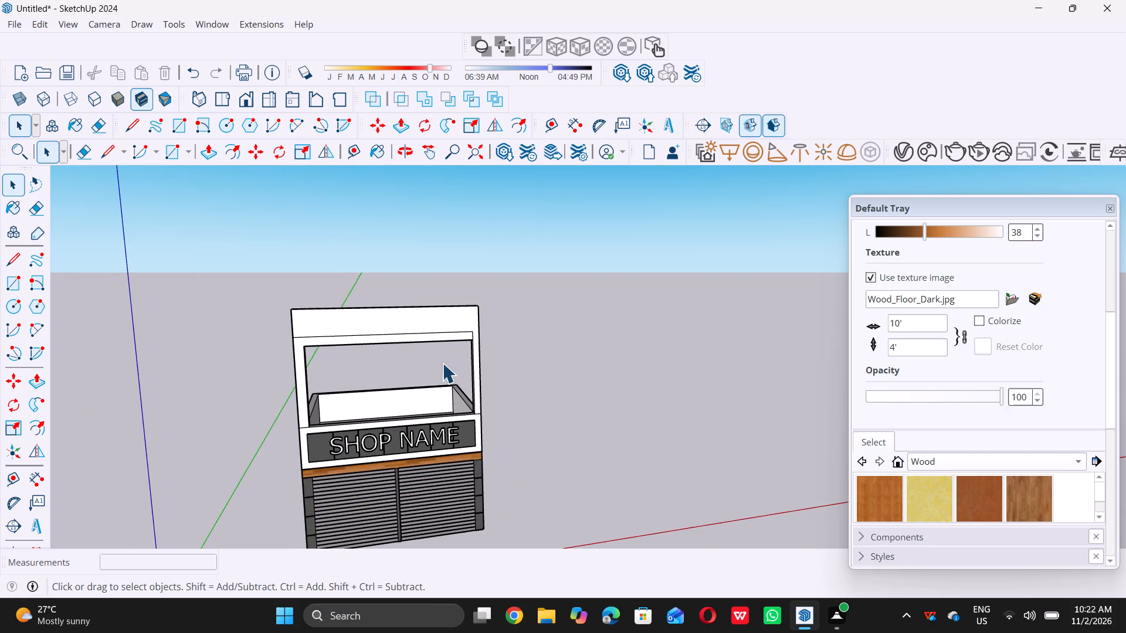
middle_drag(442, 360, 398, 343)
scroll(398, 343, up, 1)
scroll(487, 329, up, 5)
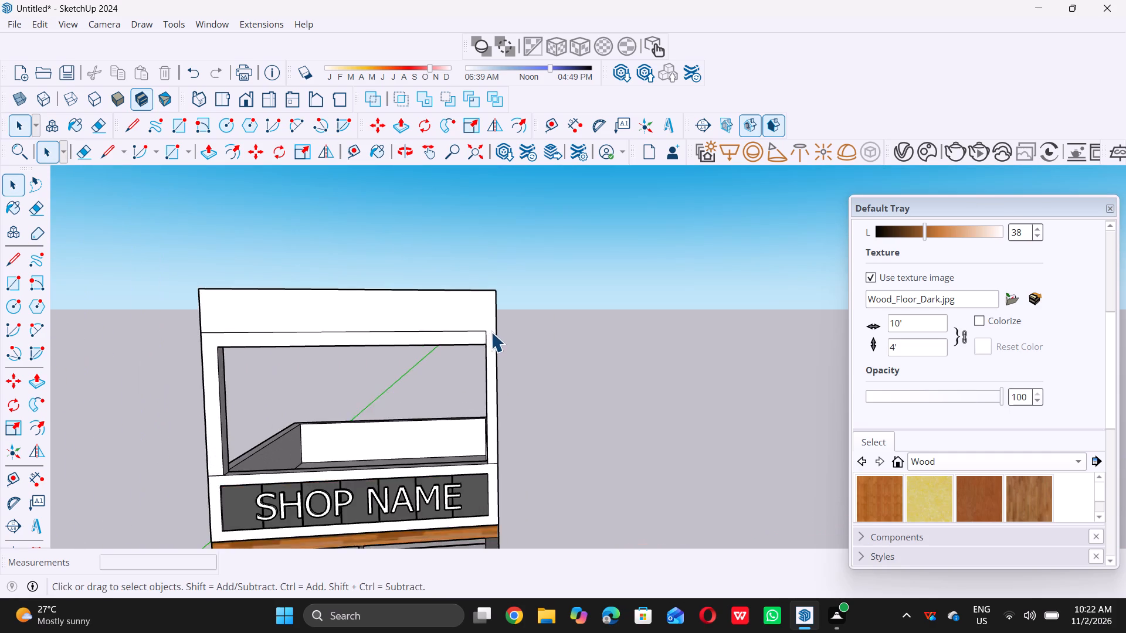
scroll(491, 332, up, 9)
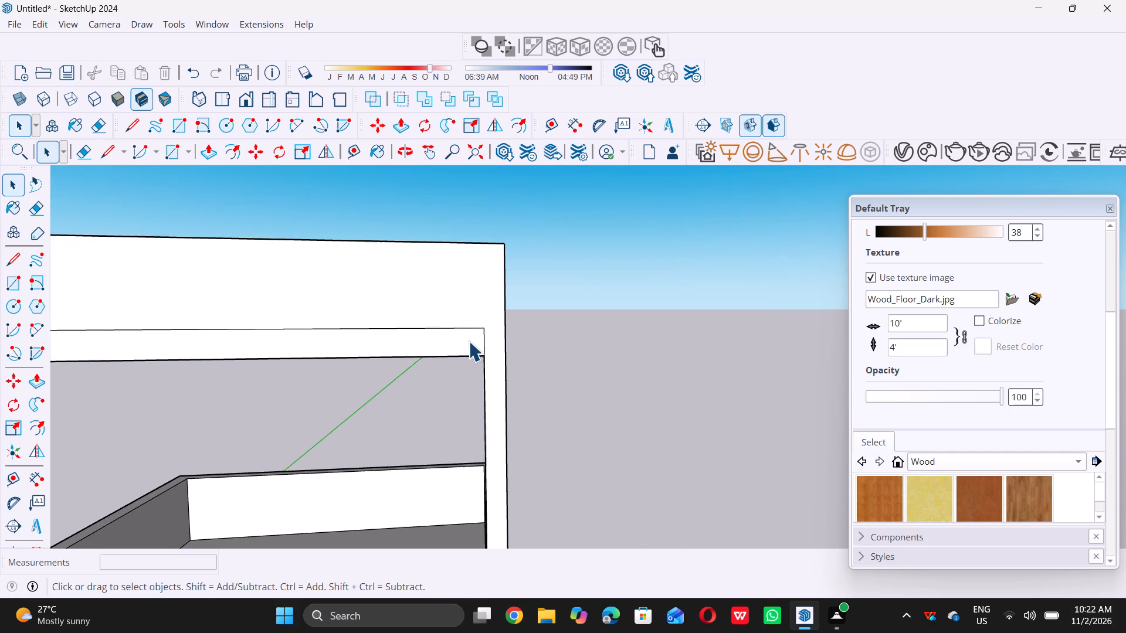
scroll(469, 341, up, 3)
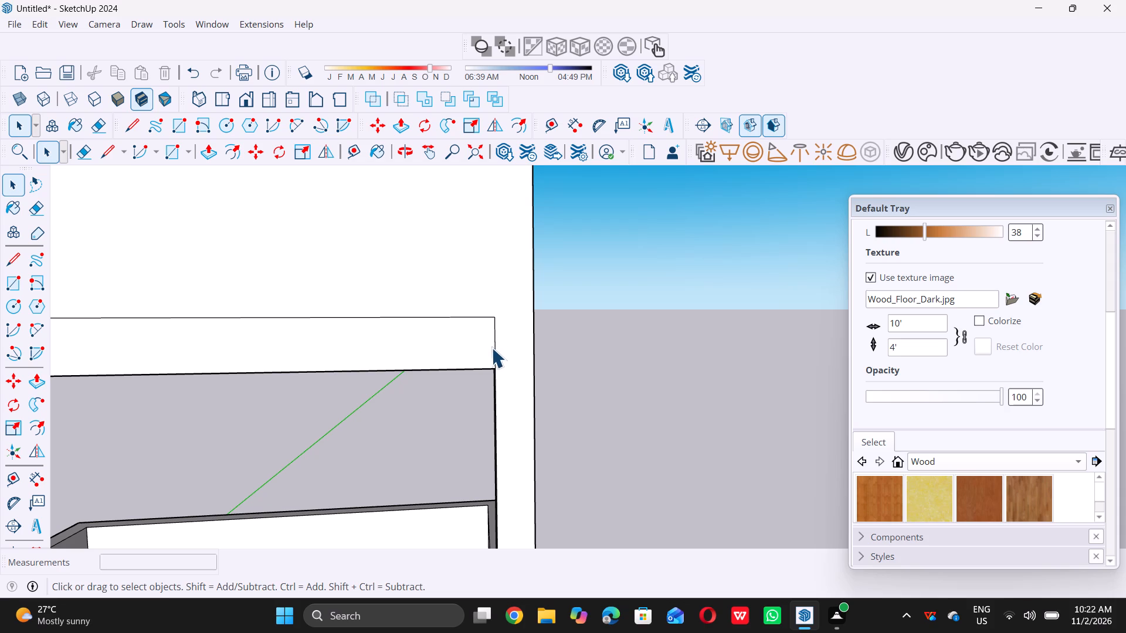
scroll(490, 349, up, 1)
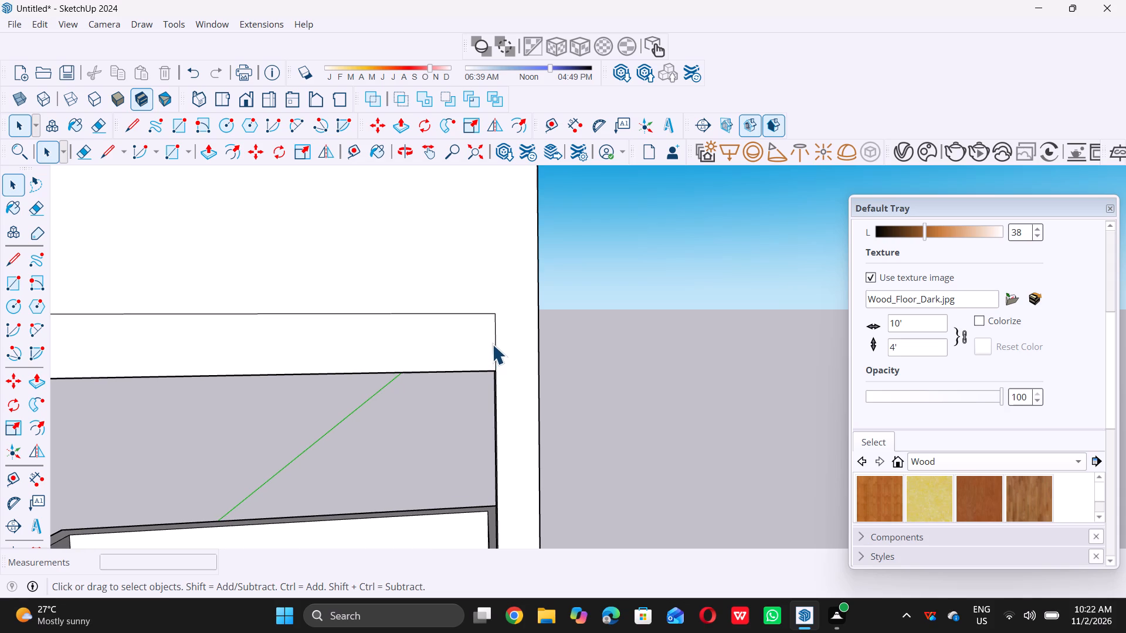
key(e)
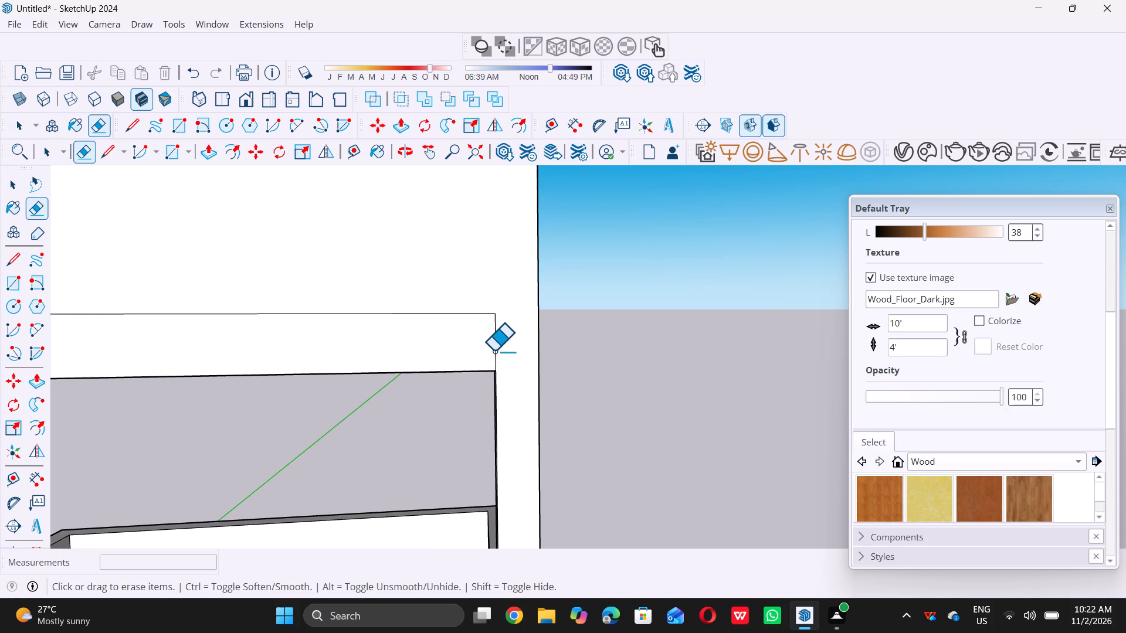
double_click(496, 348)
key(space)
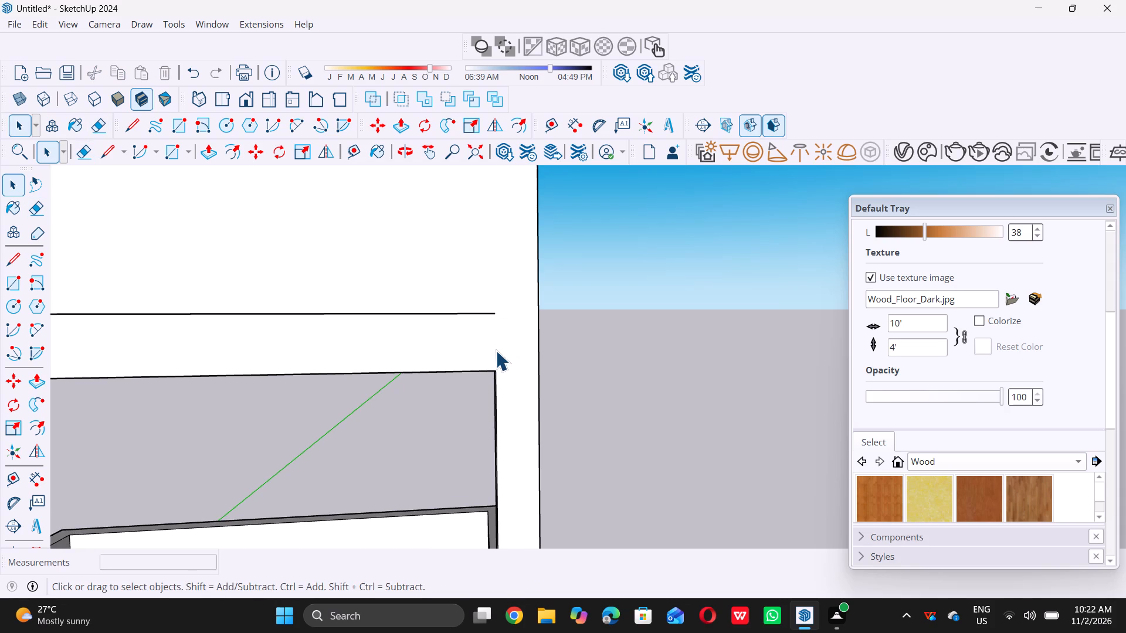
Draw a line about 9" long extending the crossbeam's top edge across the right post to its outer edge.
key(l)
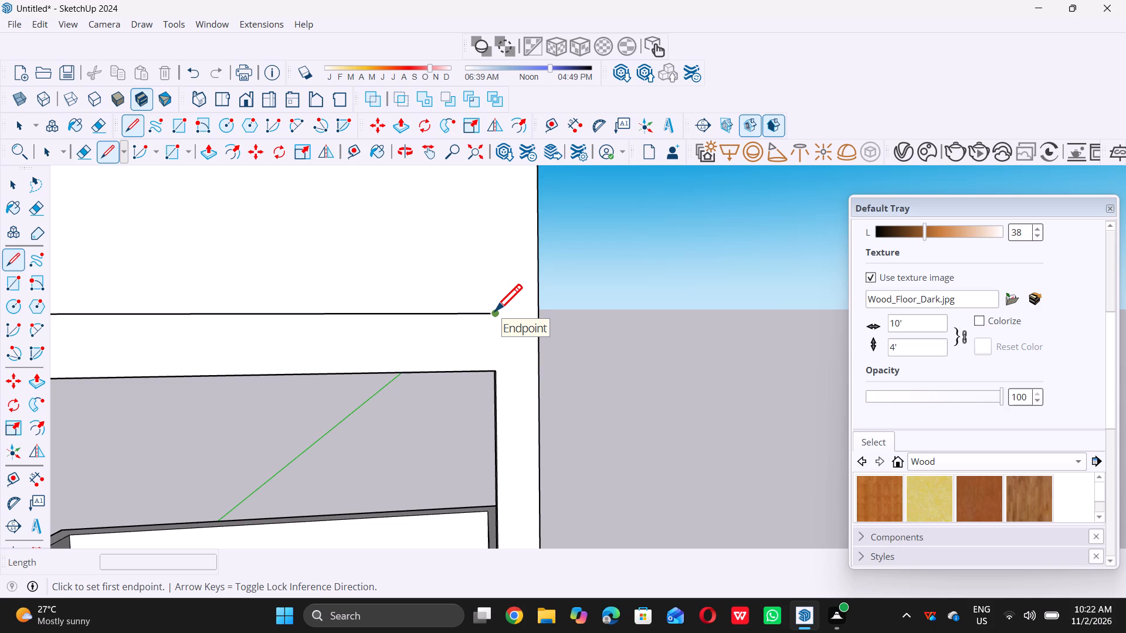
click(496, 311)
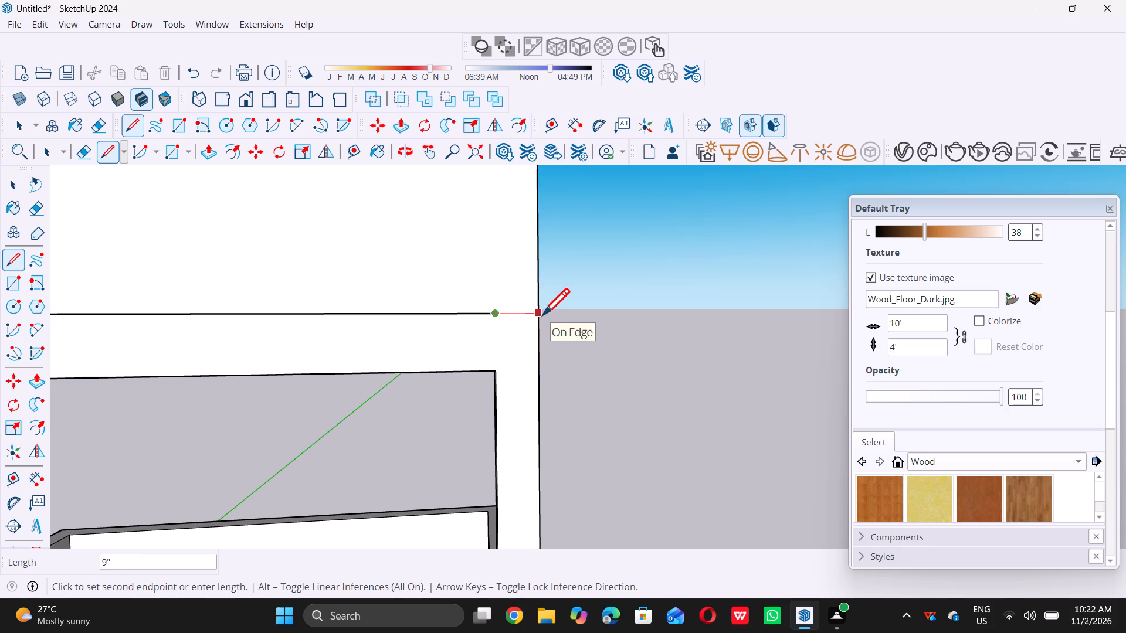
triple_click(544, 315)
key(space)
Erase the stray line segment overrunning onto the right post's outer side face.
scroll(541, 362, down, 6)
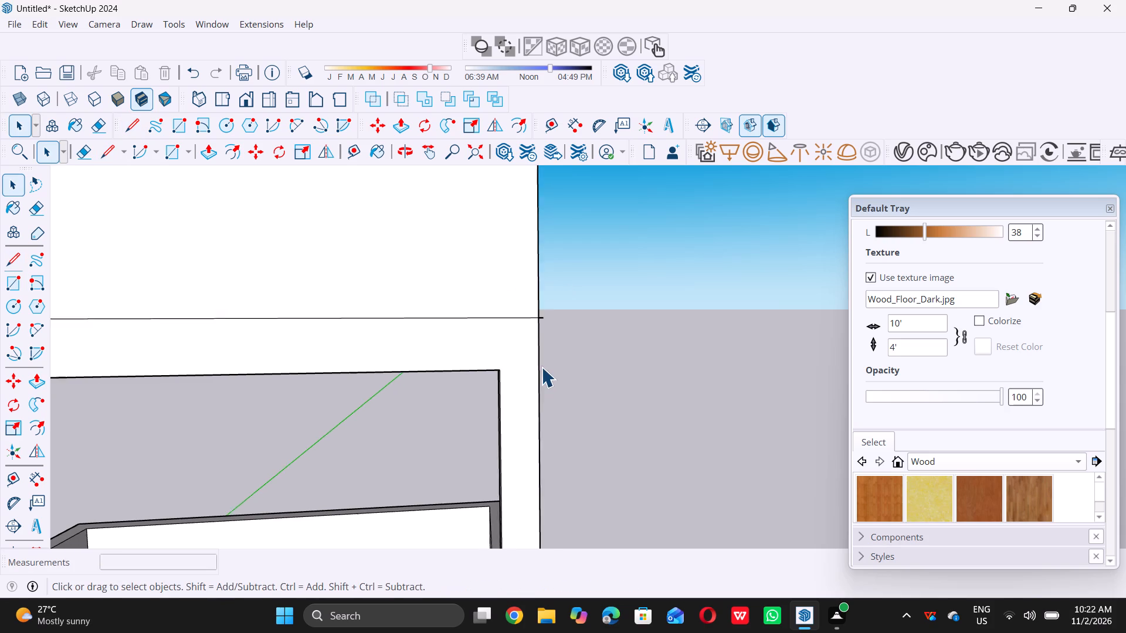
scroll(558, 335, up, 1)
middle_drag(553, 334, 527, 342)
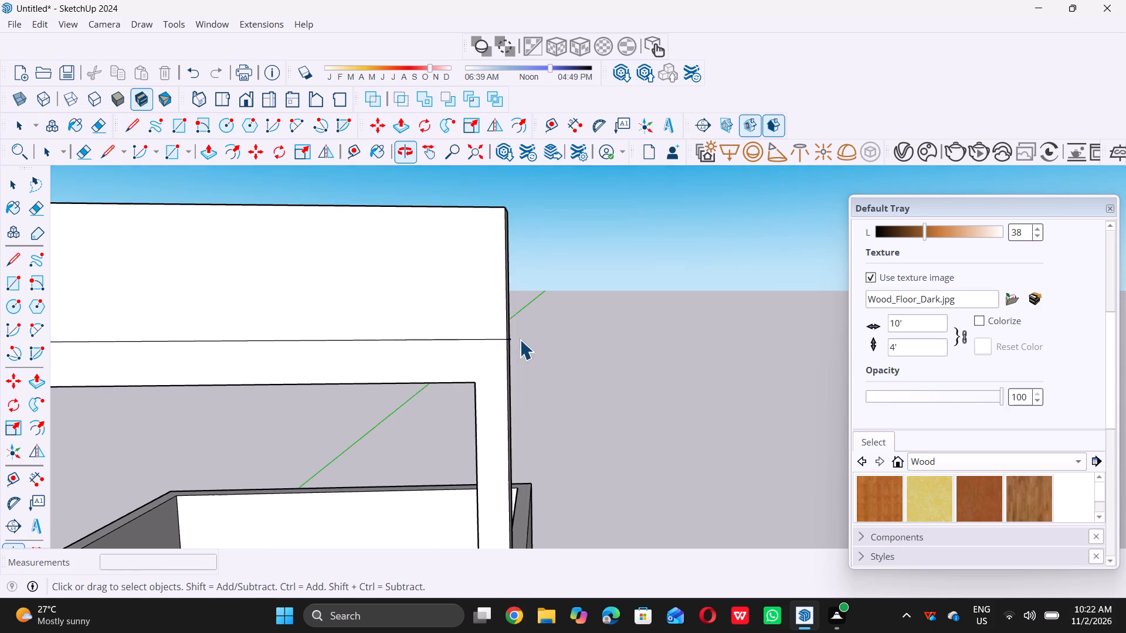
scroll(520, 339, up, 5)
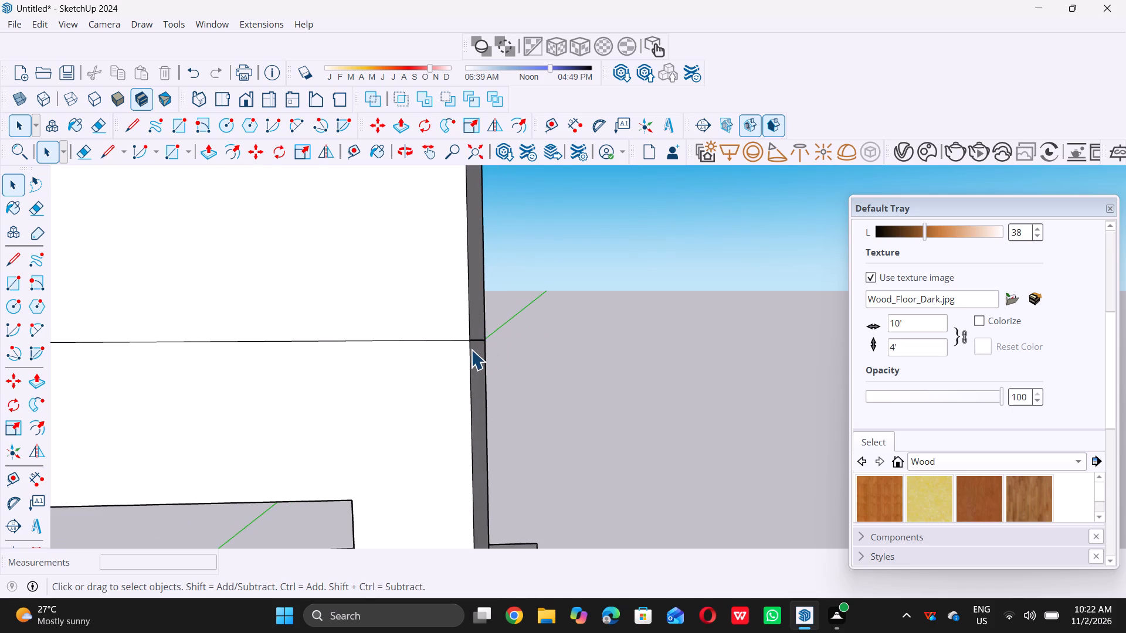
key(e)
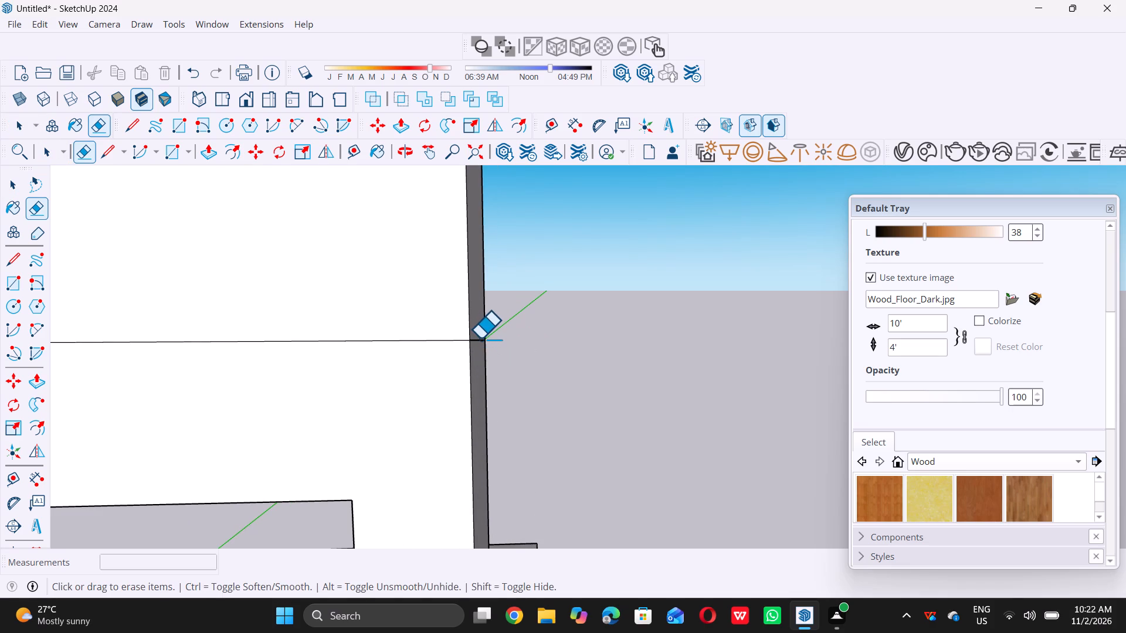
double_click(481, 339)
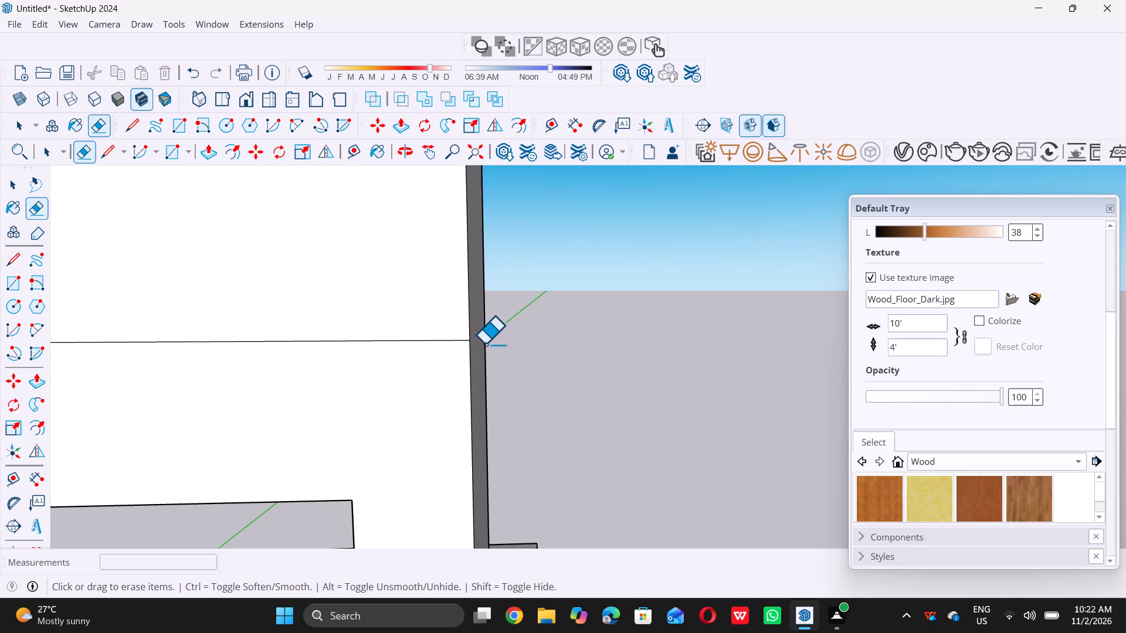
key(space)
Push/Pull the right post's inner side face below the crossbeam 3" toward the opening.
scroll(494, 351, down, 20)
scroll(494, 351, down, 4)
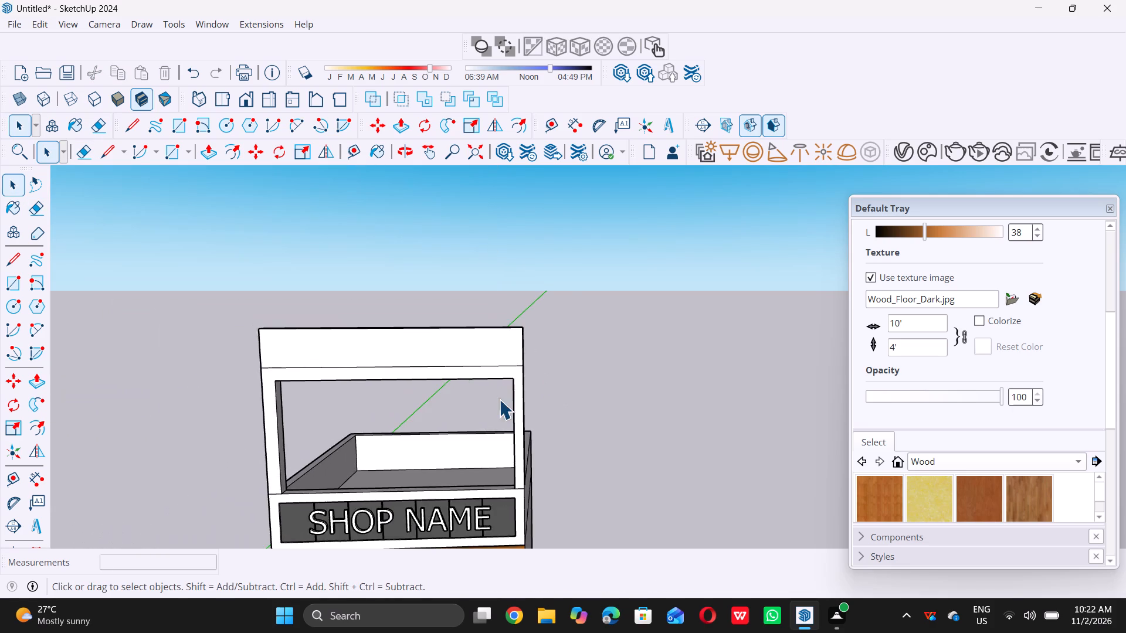
middle_drag(338, 372, 342, 366)
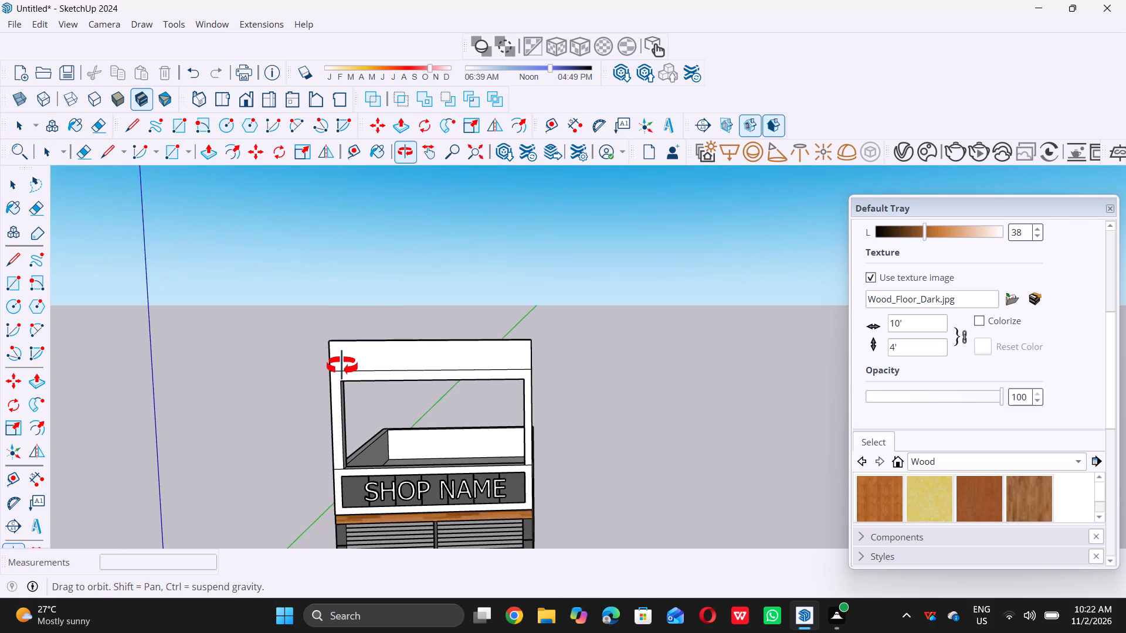
middle_drag(342, 366, 343, 364)
middle_click(341, 364)
scroll(344, 459, up, 13)
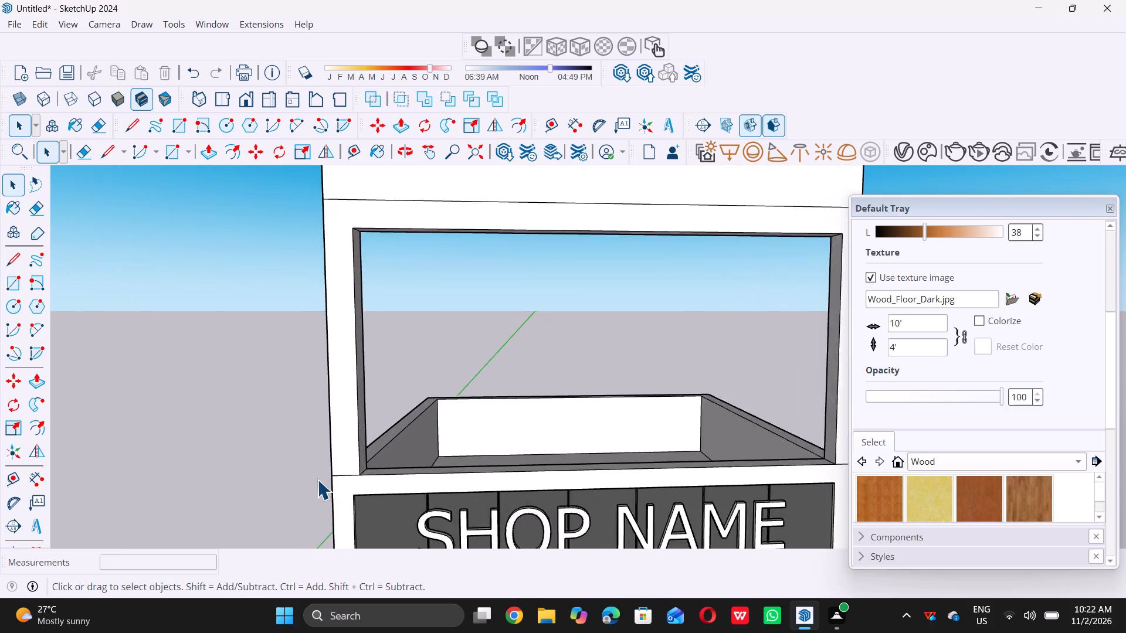
scroll(311, 425, down, 18)
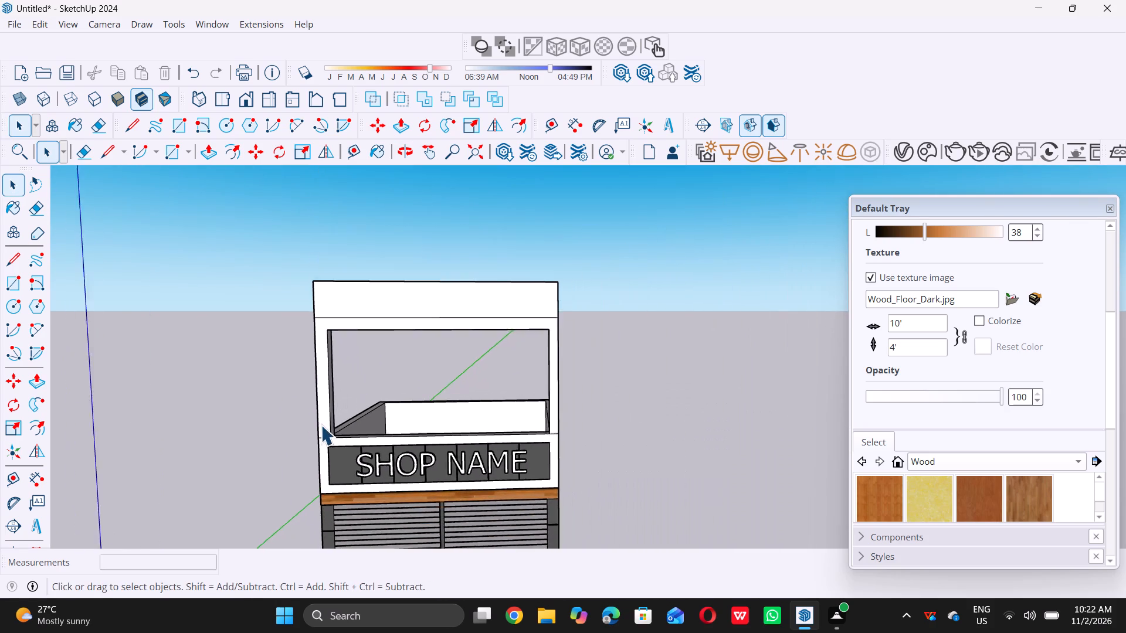
middle_drag(333, 434, 473, 464)
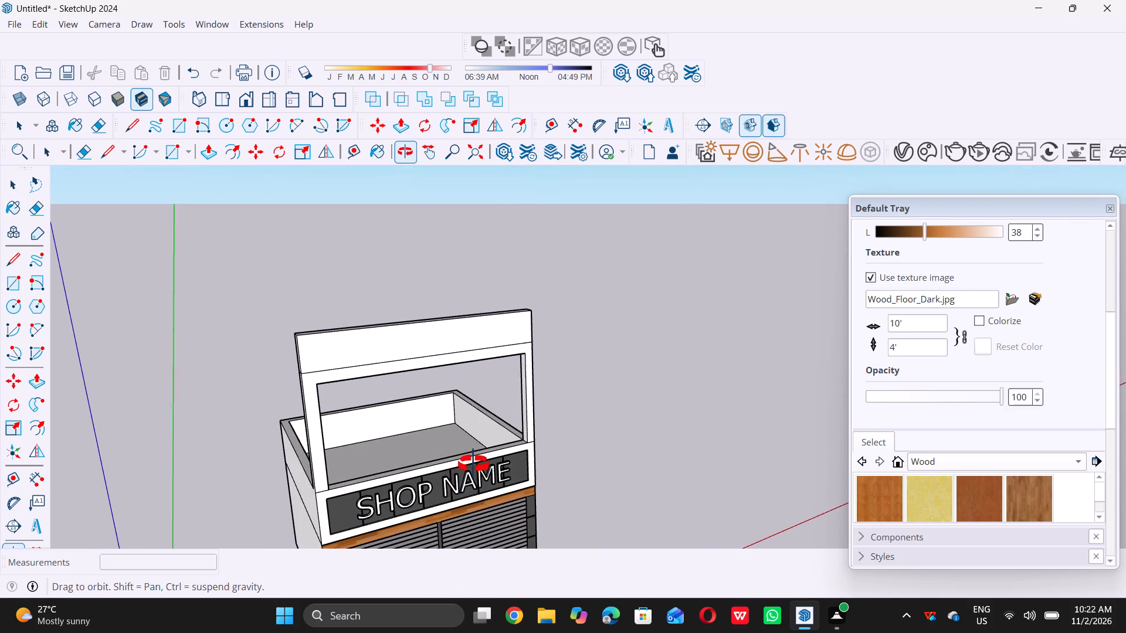
middle_drag(473, 464, 514, 461)
middle_click(514, 461)
scroll(543, 437, up, 6)
scroll(525, 433, down, 5)
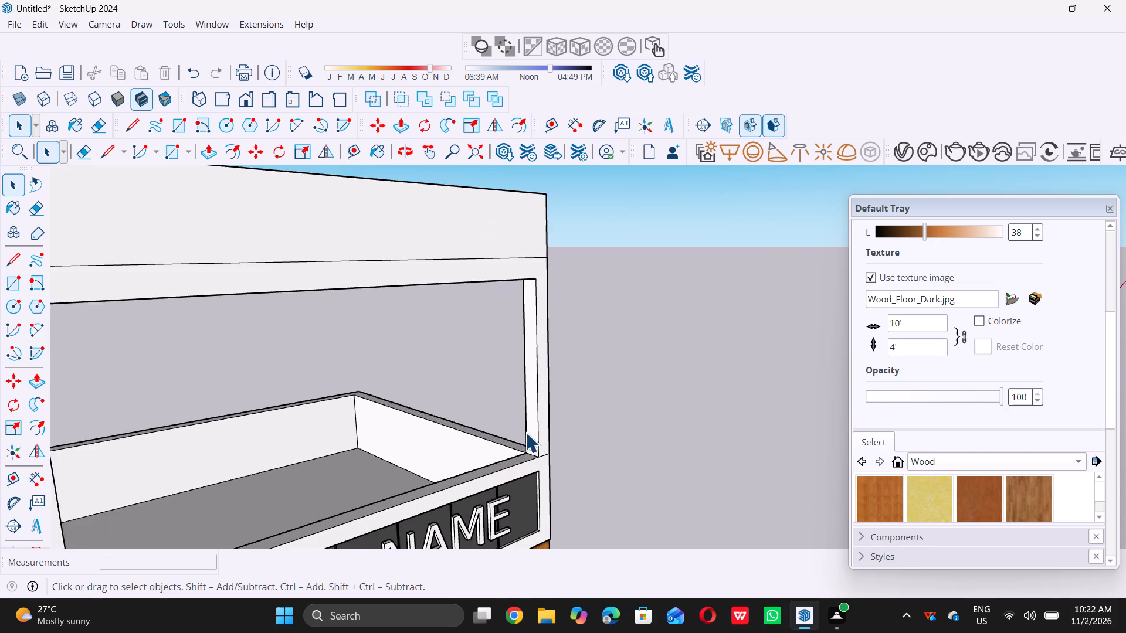
scroll(525, 433, down, 5)
scroll(525, 427, up, 11)
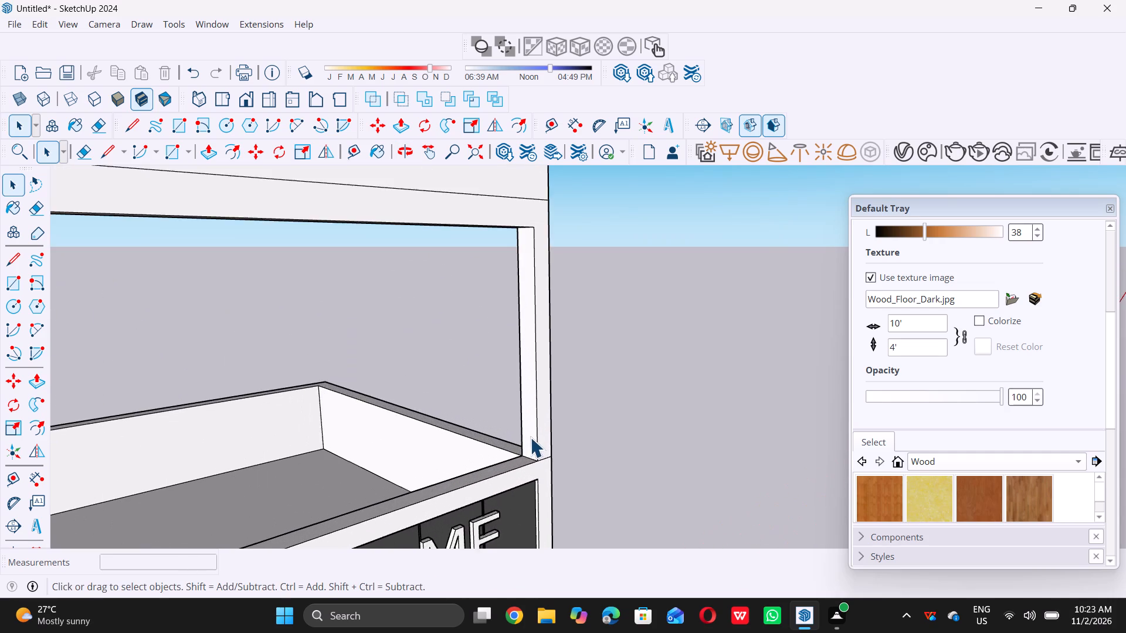
scroll(530, 438, up, 10)
triple_click(531, 440)
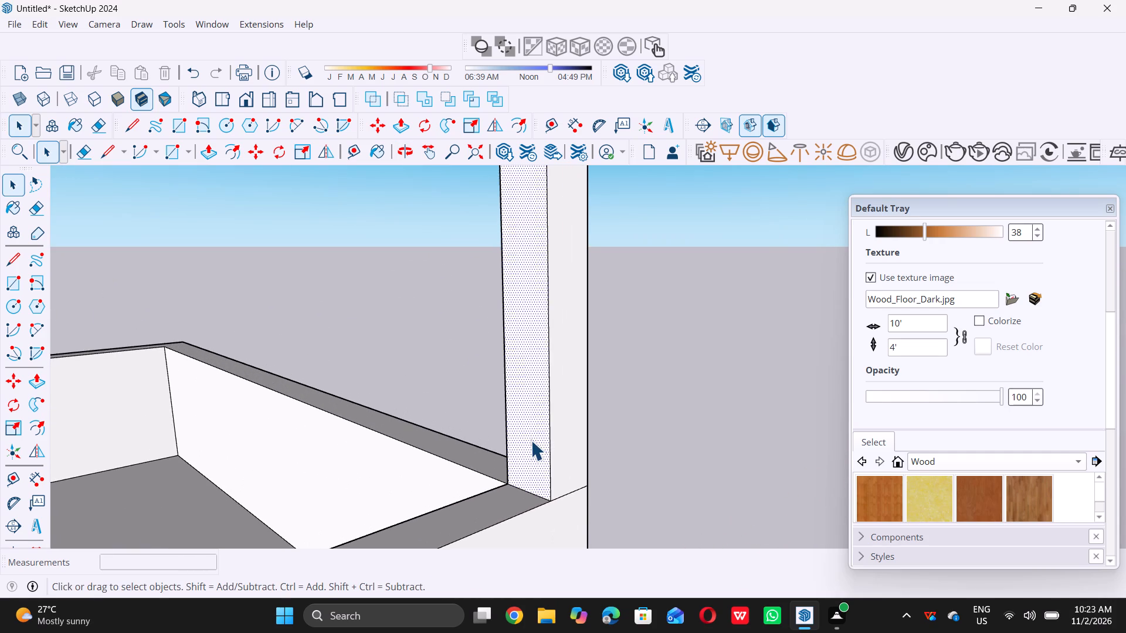
key(p)
click(530, 440)
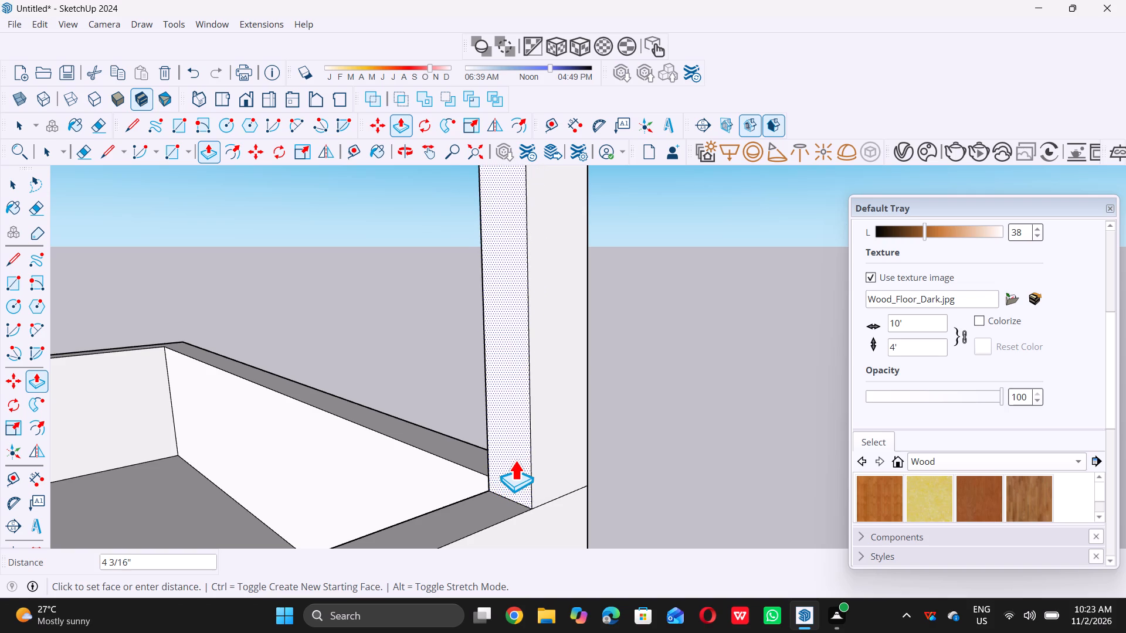
key(3)
key(shift+quotedbl)
key(Return)
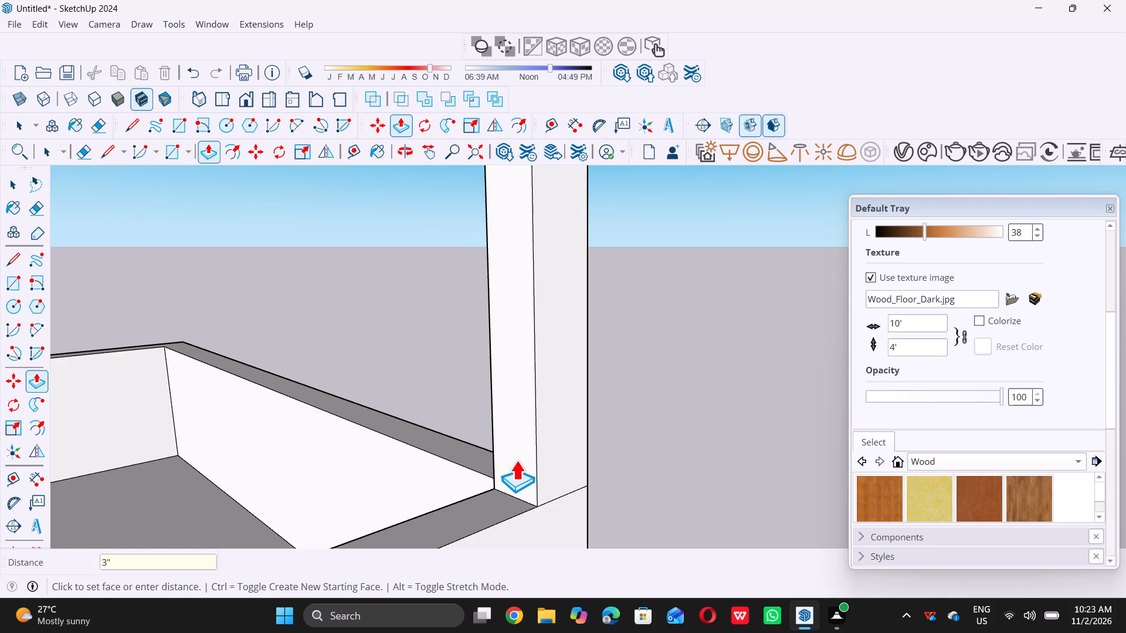
key(space)
scroll(501, 449, down, 20)
scroll(501, 449, down, 3)
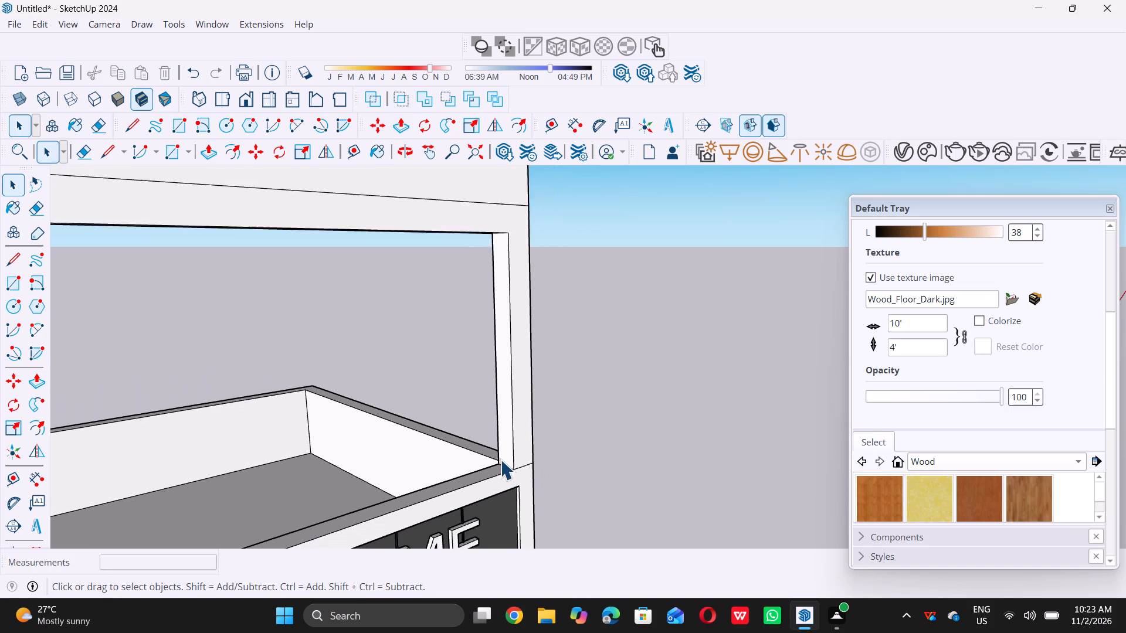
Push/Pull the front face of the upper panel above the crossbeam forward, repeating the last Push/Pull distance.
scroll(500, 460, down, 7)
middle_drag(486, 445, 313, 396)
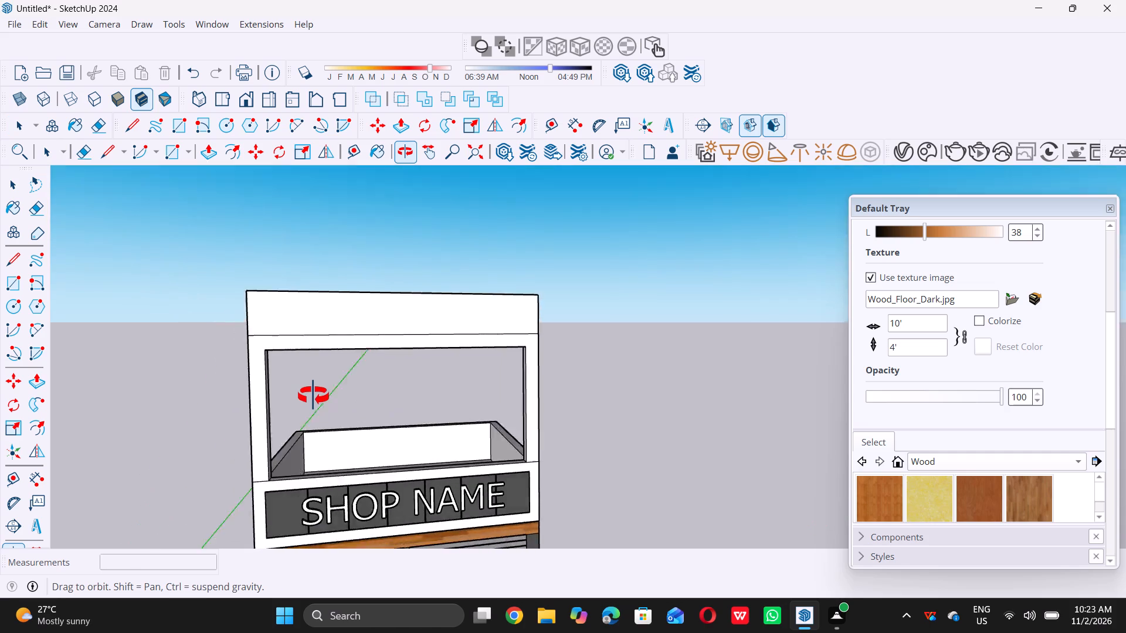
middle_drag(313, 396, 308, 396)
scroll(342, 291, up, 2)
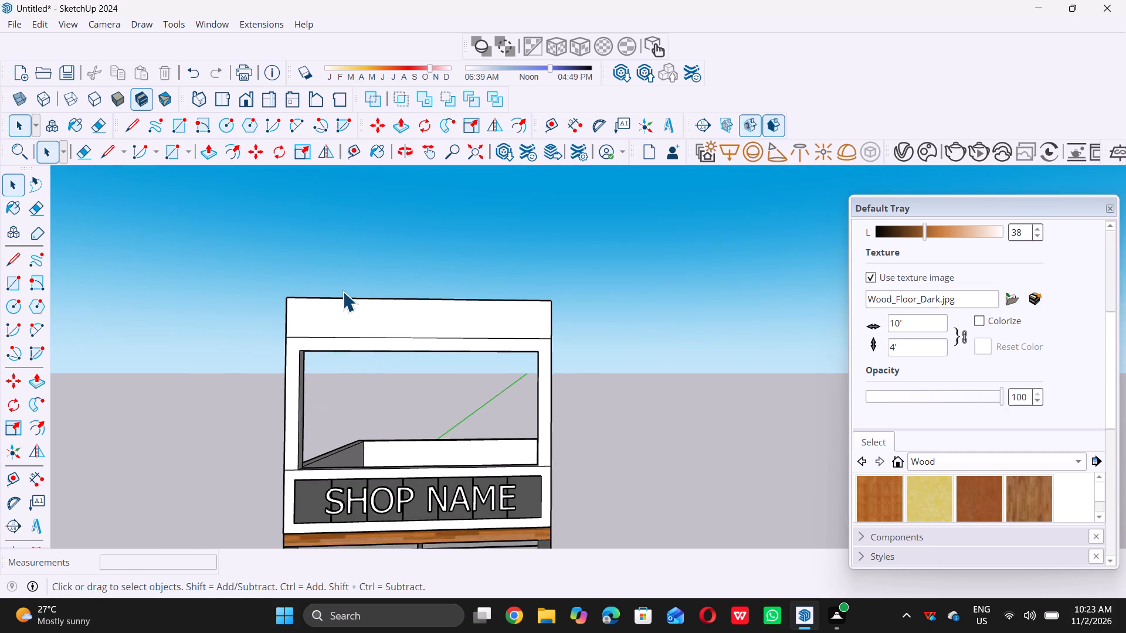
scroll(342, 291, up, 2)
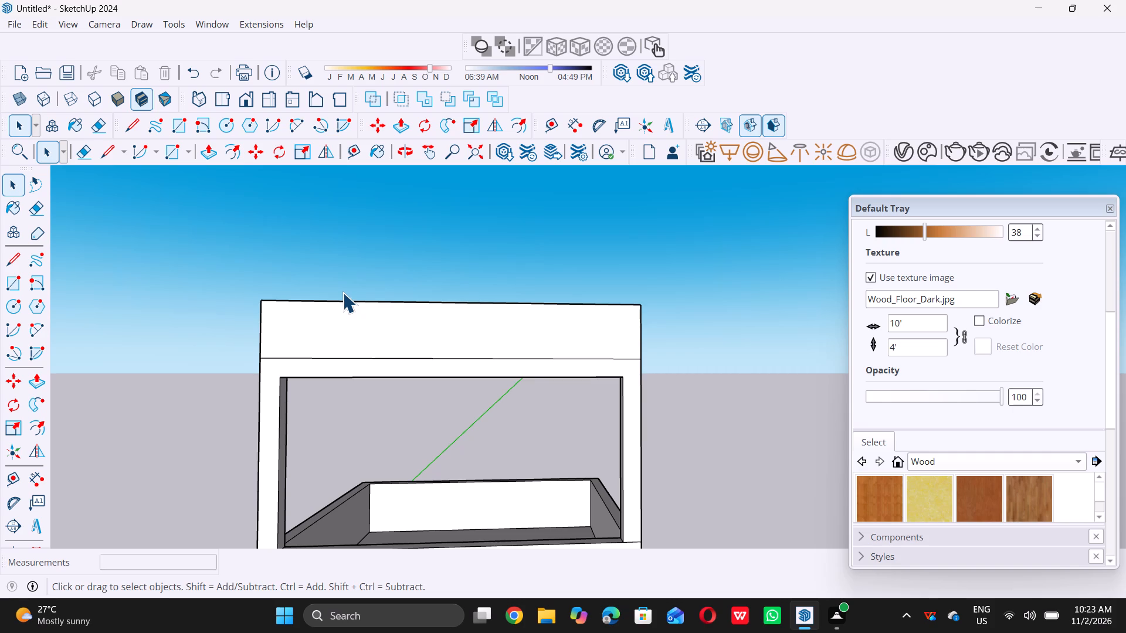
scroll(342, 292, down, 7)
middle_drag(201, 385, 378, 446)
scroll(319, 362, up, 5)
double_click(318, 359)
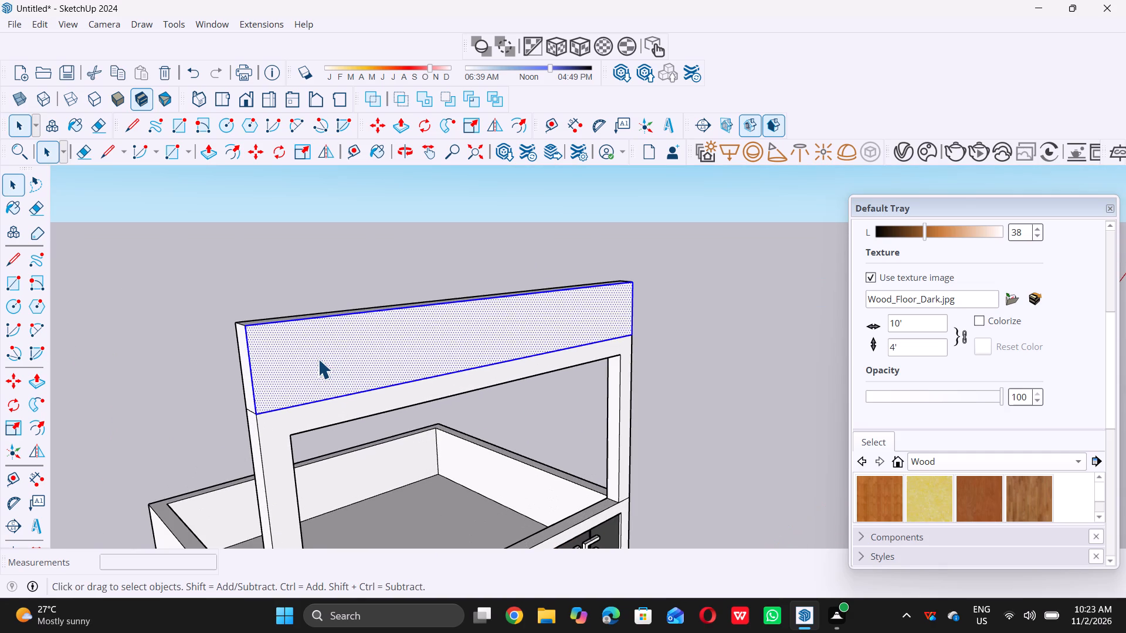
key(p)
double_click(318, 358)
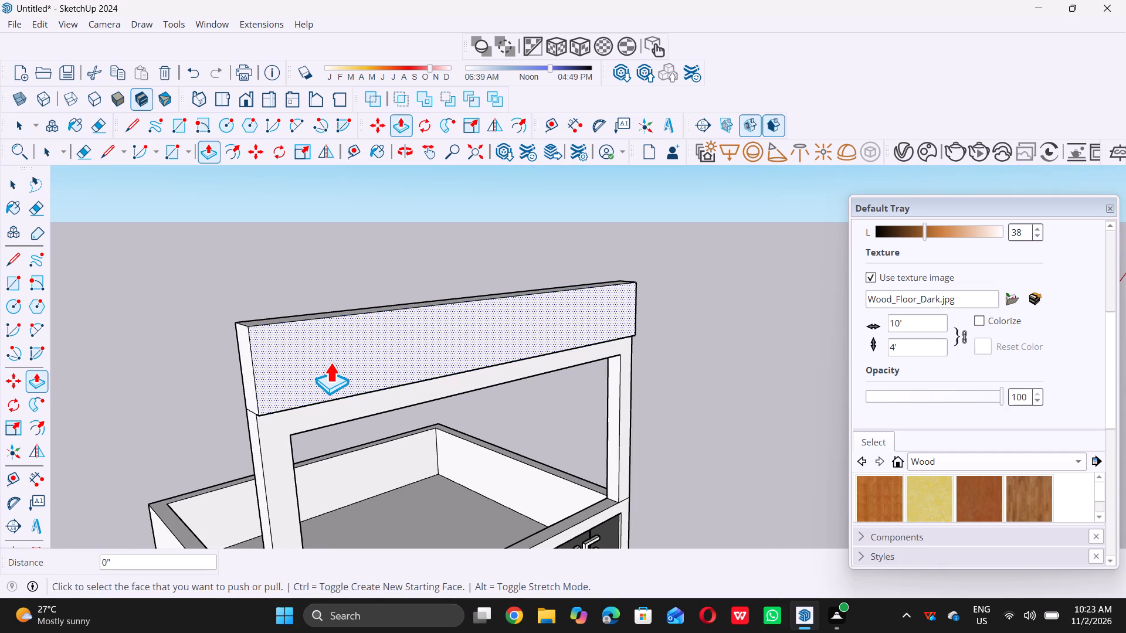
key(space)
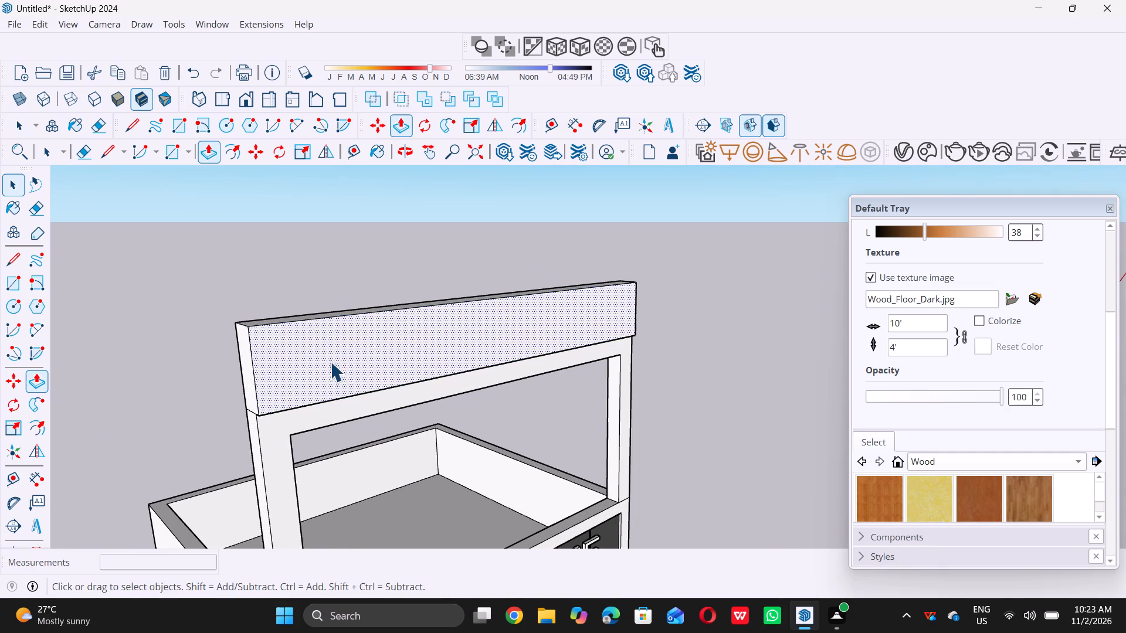
Examine the projecting upper panel's lower edge, left end and overall front from several angles.
scroll(330, 362, down, 10)
middle_drag(315, 426, 337, 337)
middle_click(337, 337)
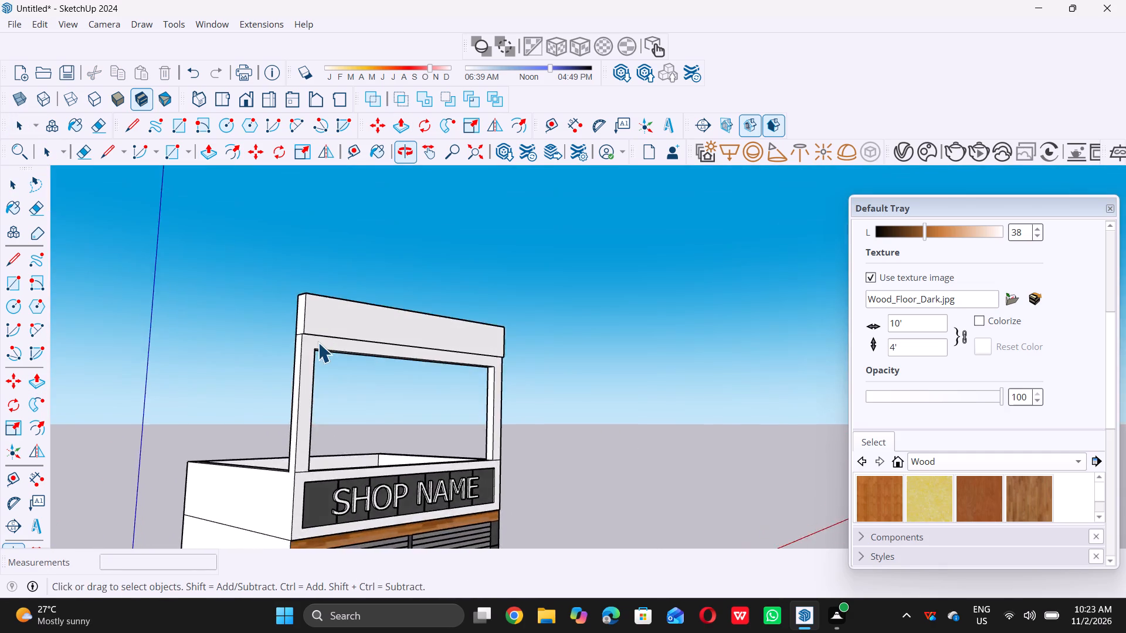
scroll(317, 343, up, 11)
scroll(291, 318, up, 12)
scroll(292, 319, down, 3)
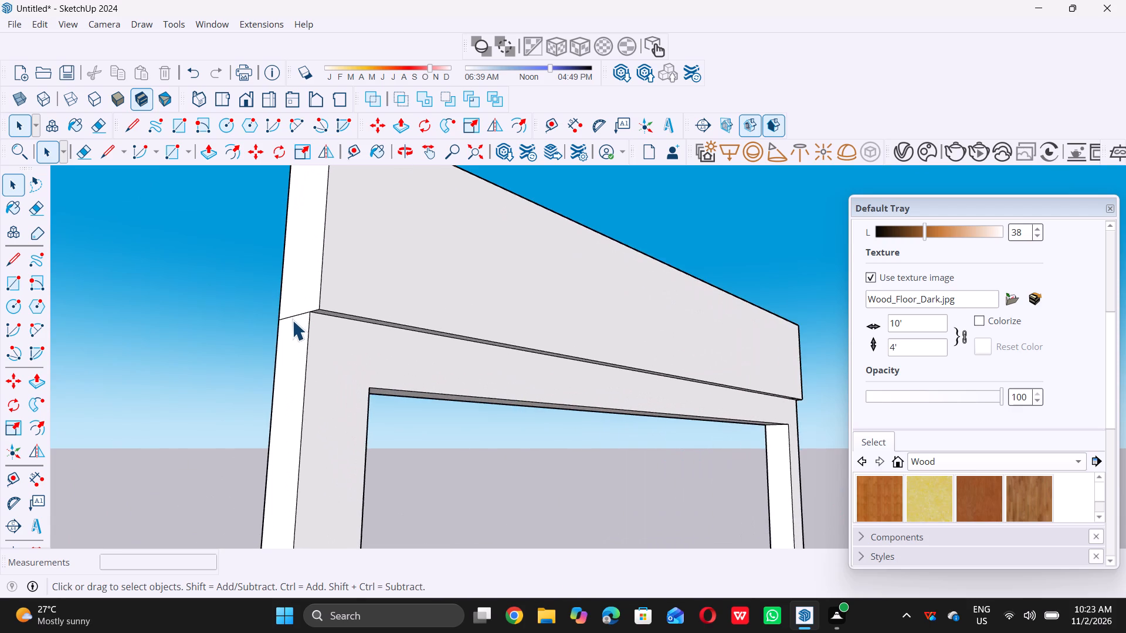
scroll(292, 320, down, 20)
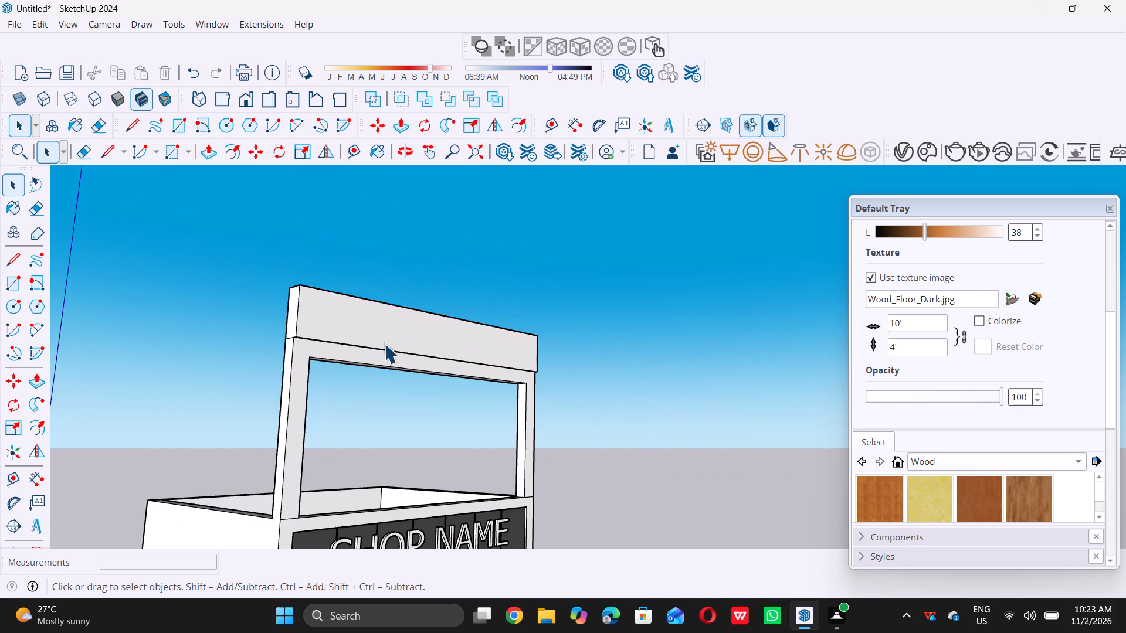
middle_drag(384, 343, 229, 343)
middle_click(229, 343)
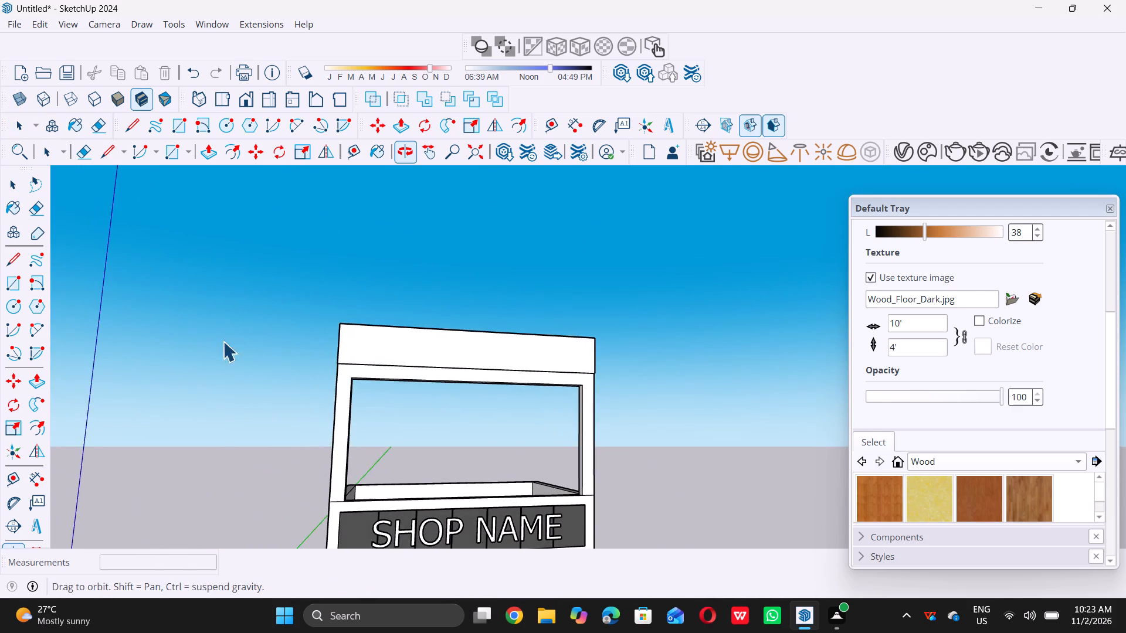
middle_drag(320, 347, 309, 349)
scroll(355, 392, up, 5)
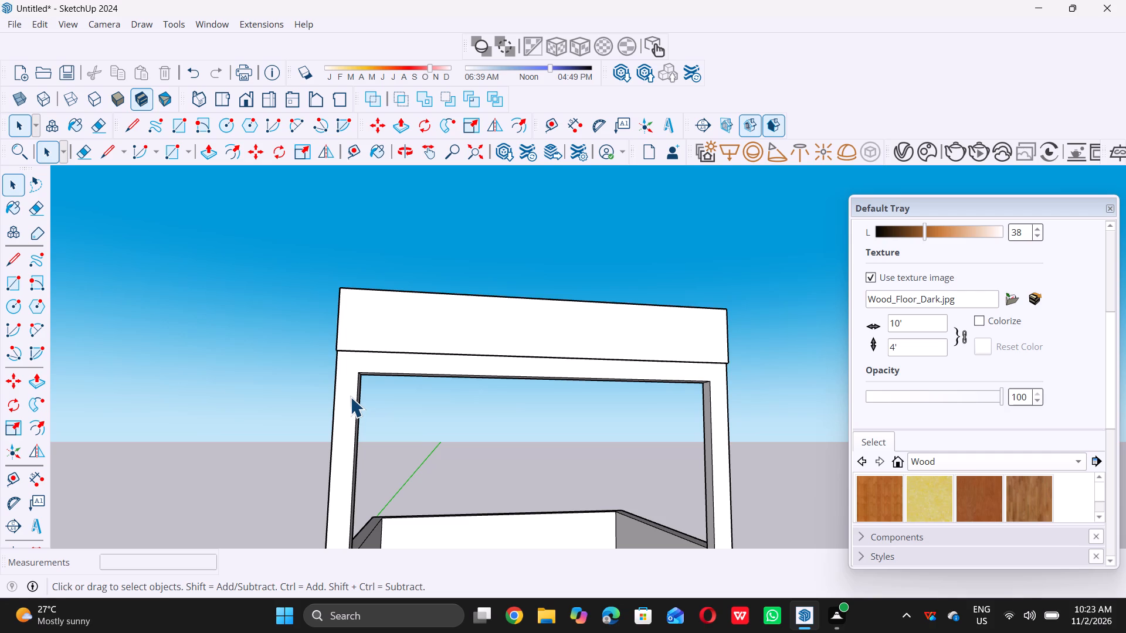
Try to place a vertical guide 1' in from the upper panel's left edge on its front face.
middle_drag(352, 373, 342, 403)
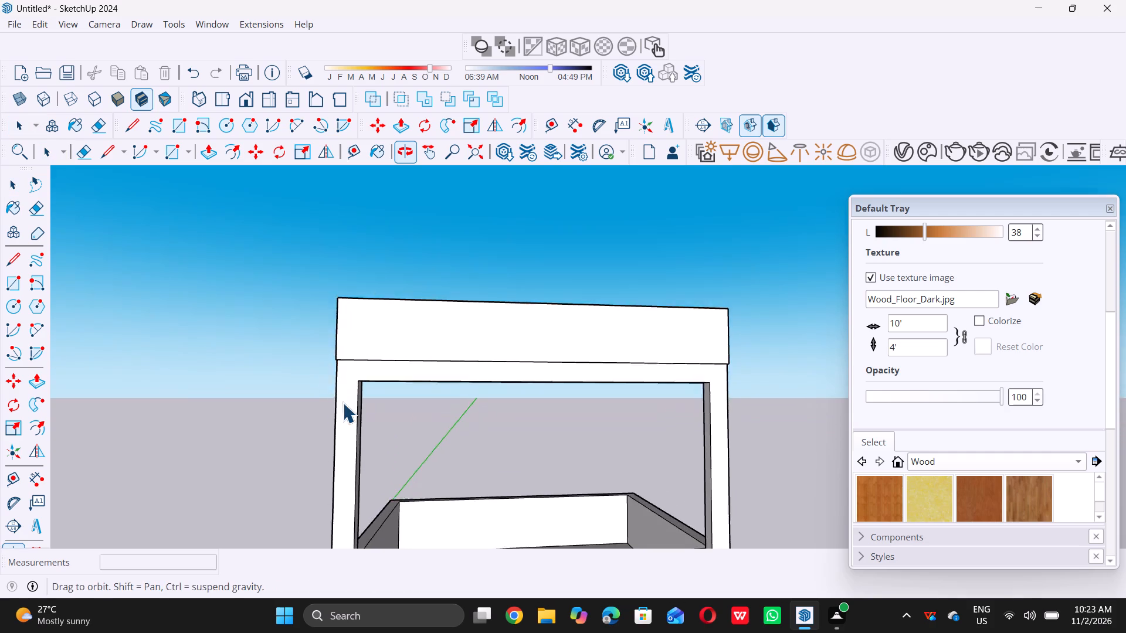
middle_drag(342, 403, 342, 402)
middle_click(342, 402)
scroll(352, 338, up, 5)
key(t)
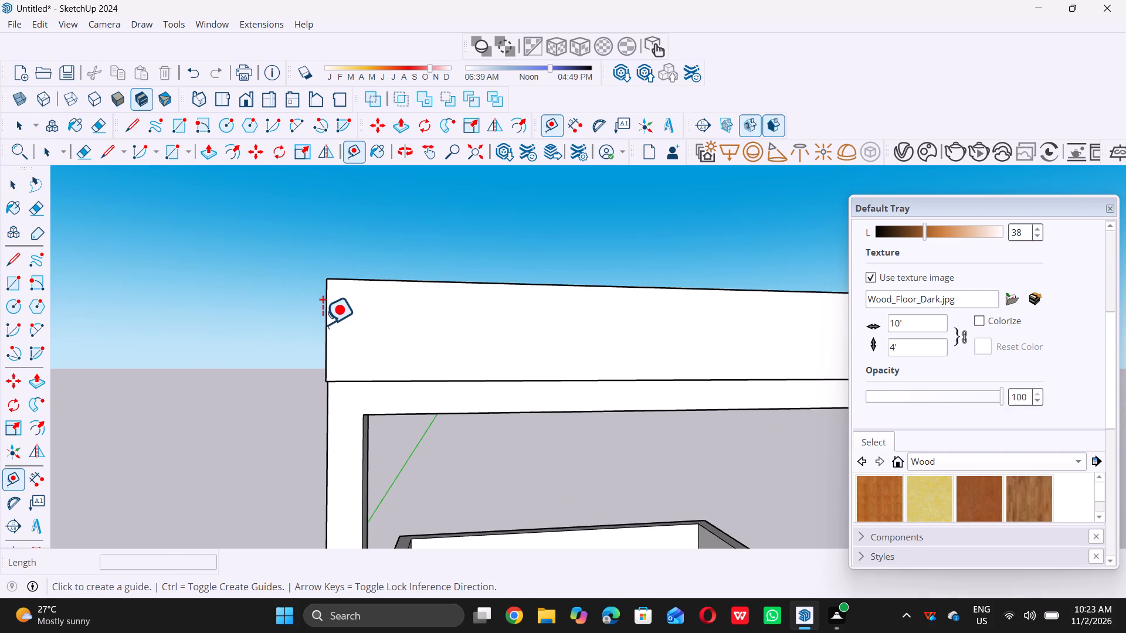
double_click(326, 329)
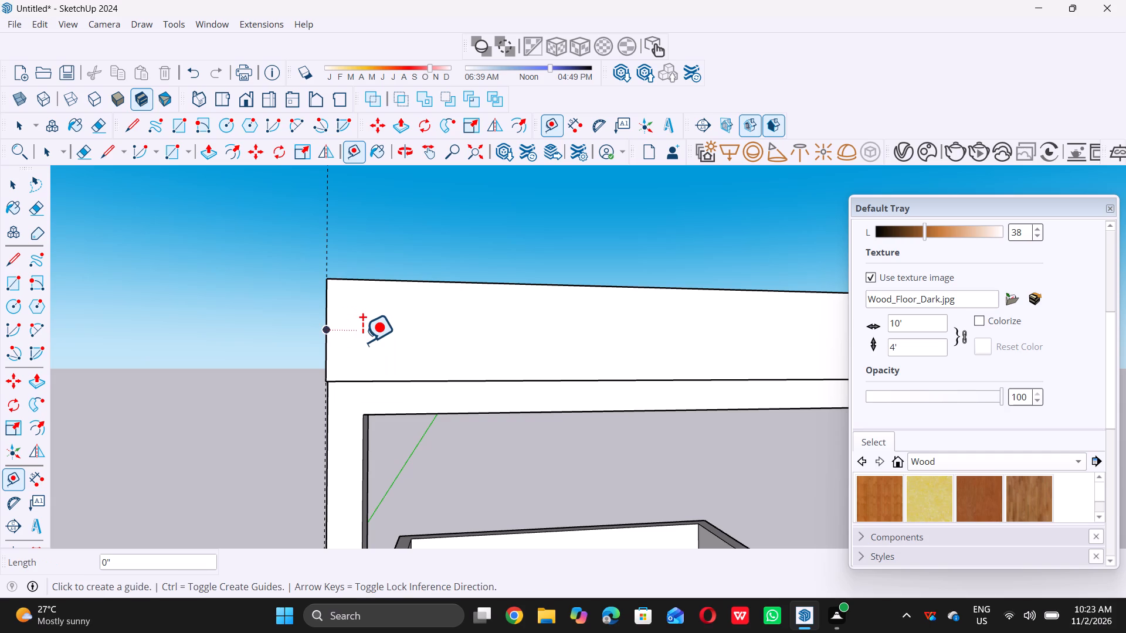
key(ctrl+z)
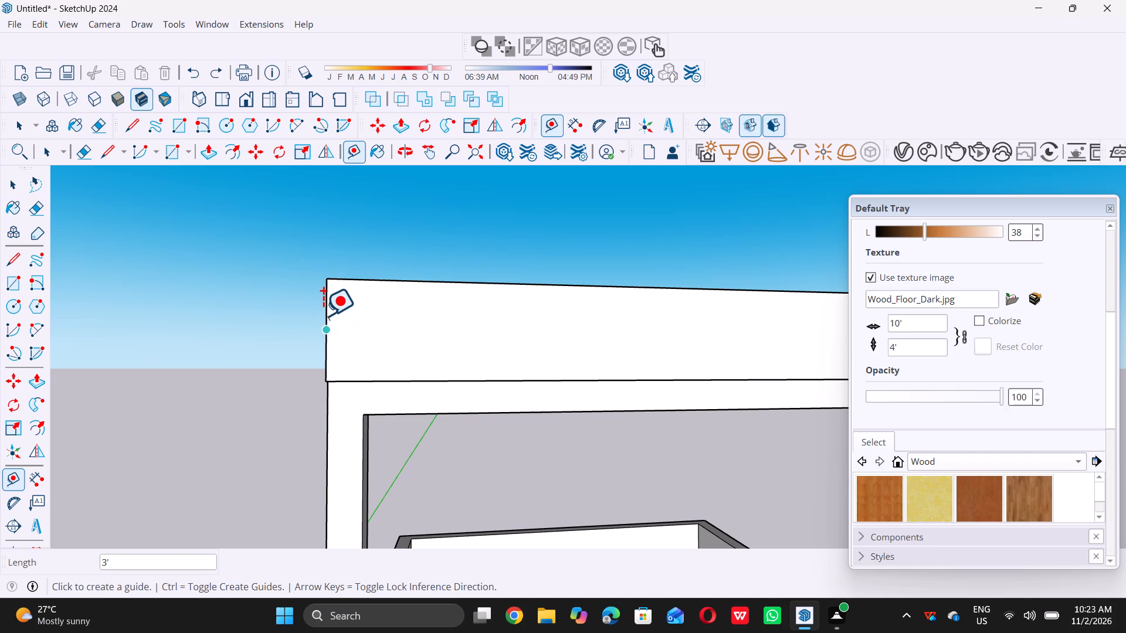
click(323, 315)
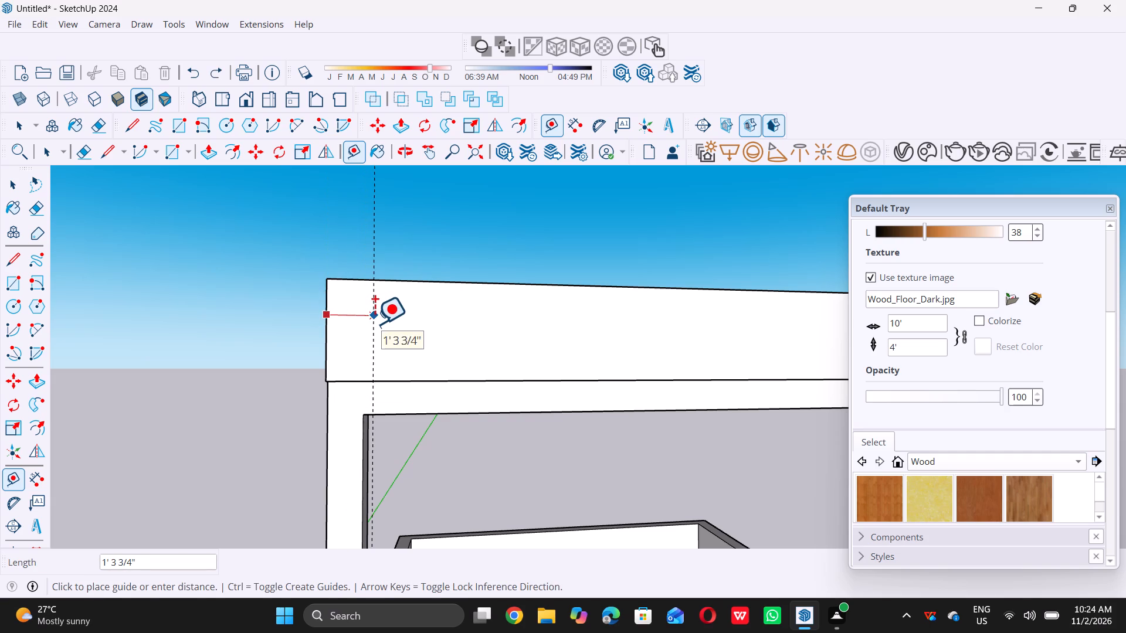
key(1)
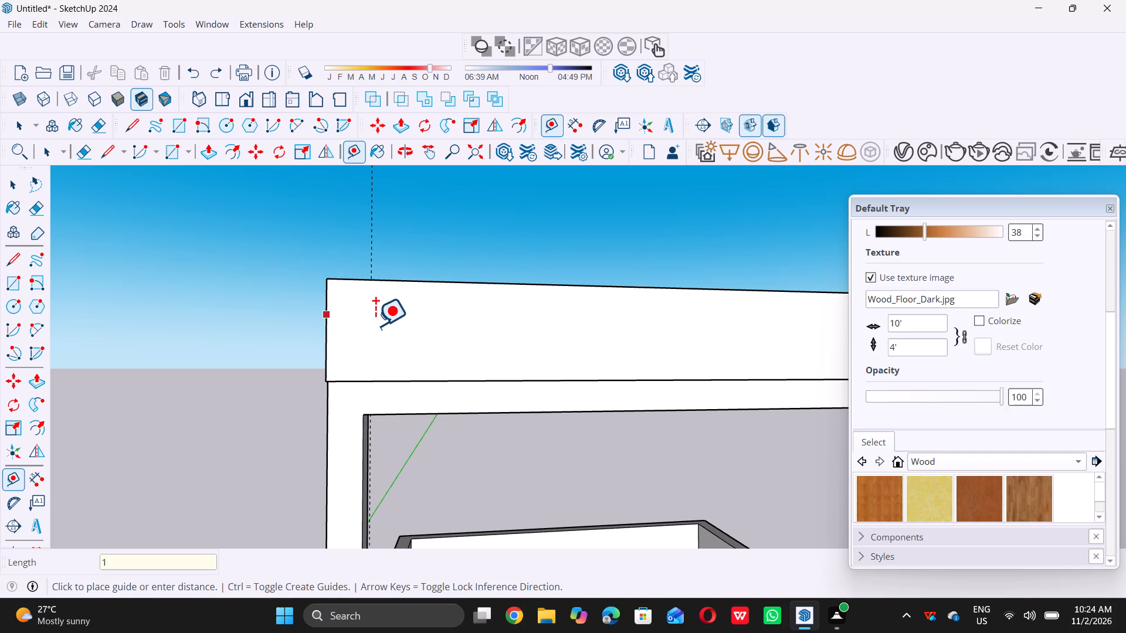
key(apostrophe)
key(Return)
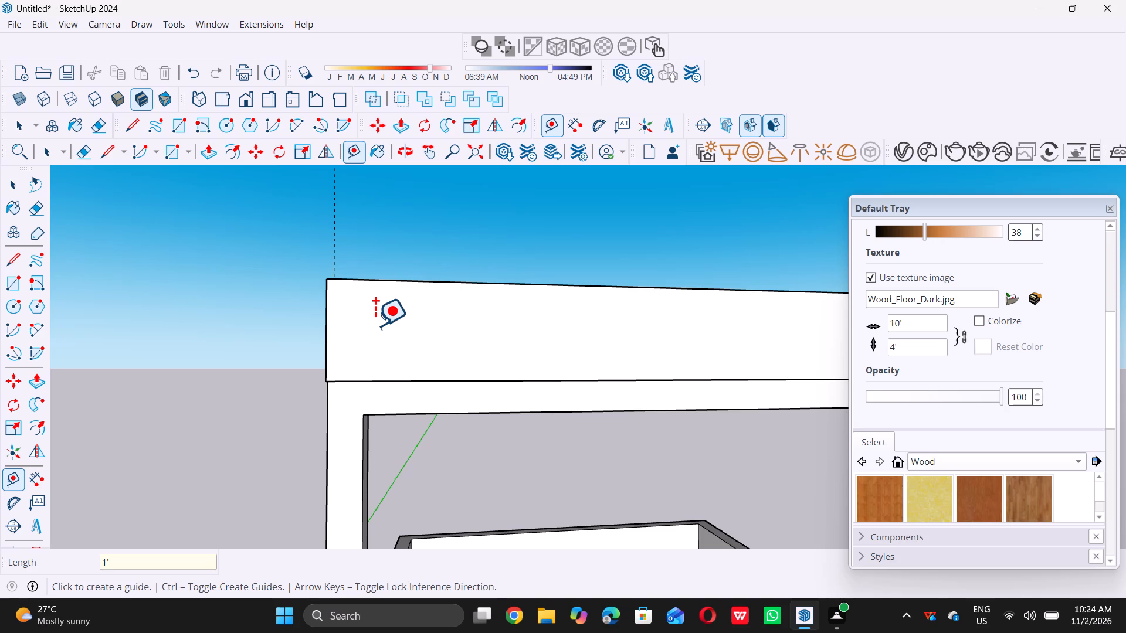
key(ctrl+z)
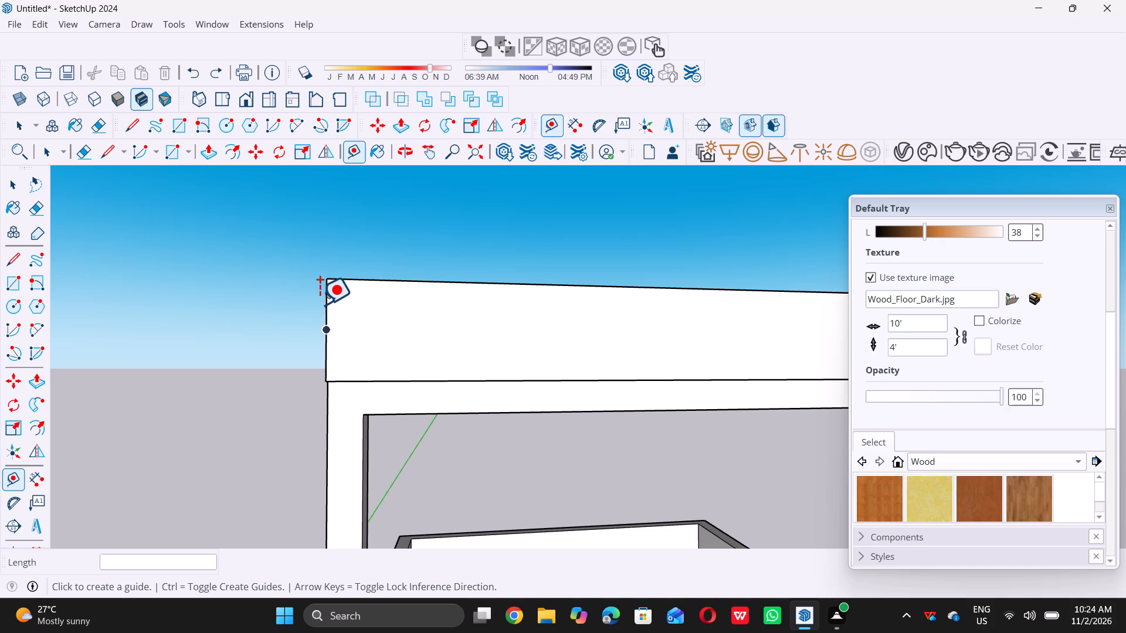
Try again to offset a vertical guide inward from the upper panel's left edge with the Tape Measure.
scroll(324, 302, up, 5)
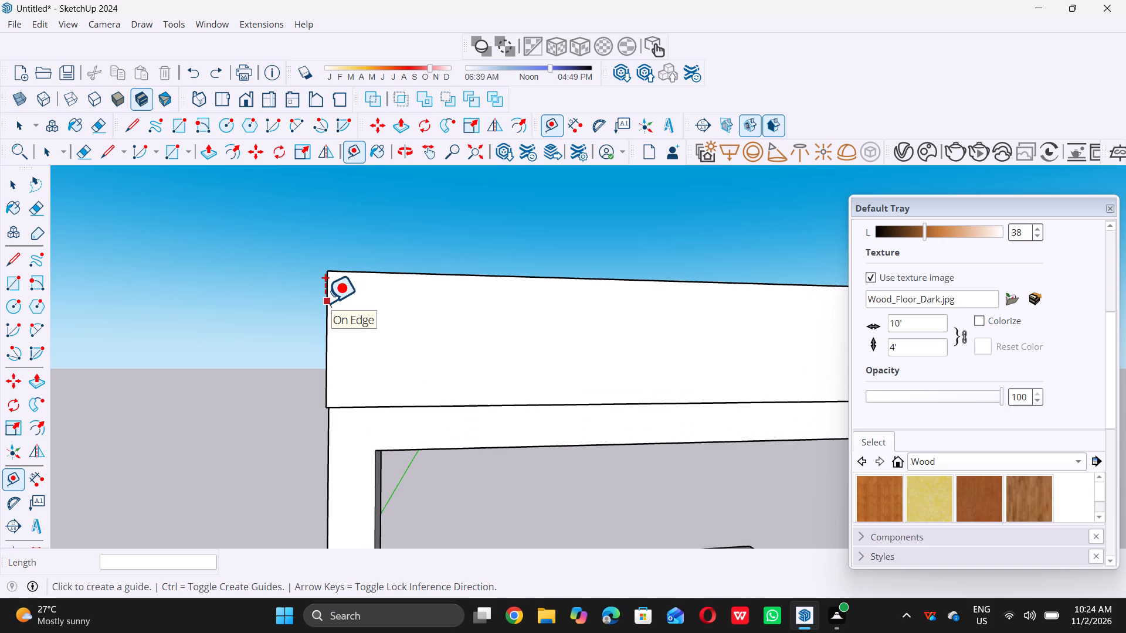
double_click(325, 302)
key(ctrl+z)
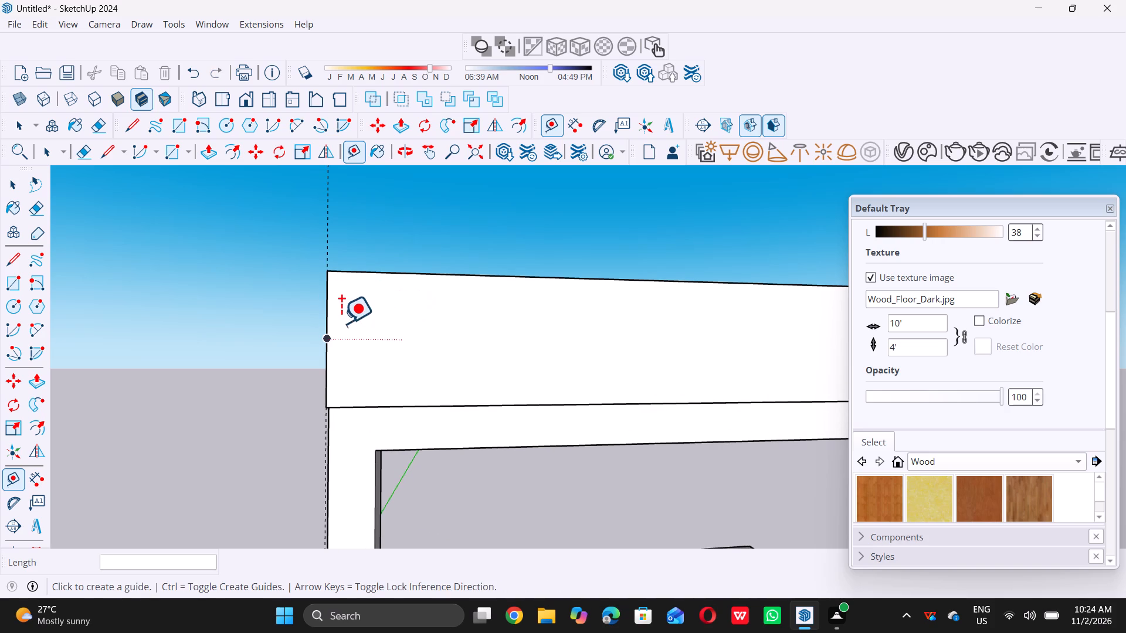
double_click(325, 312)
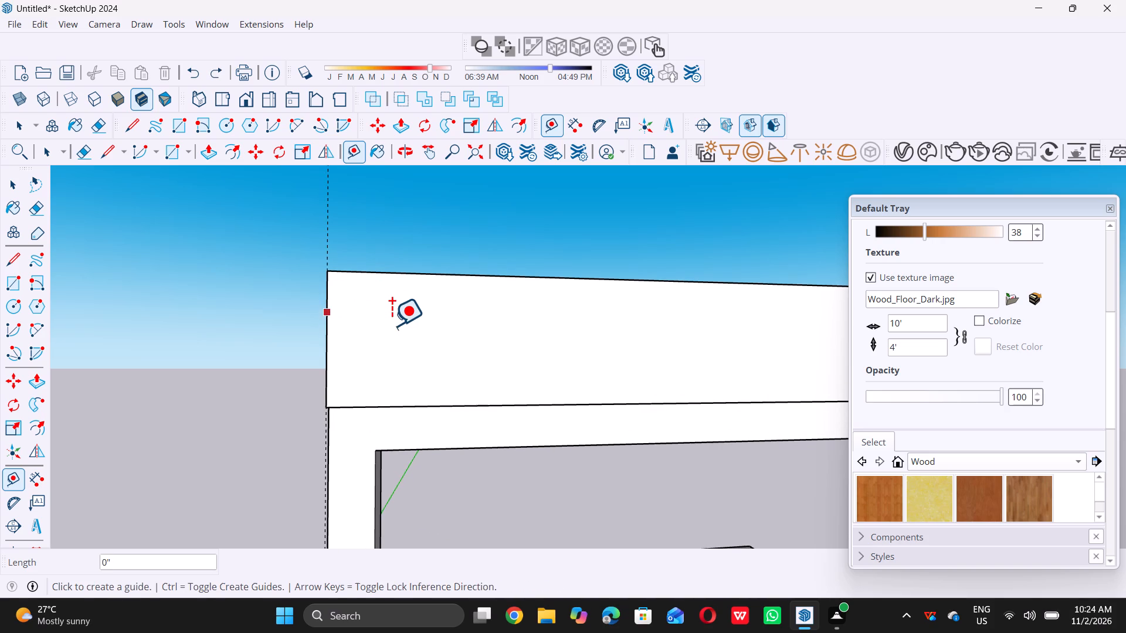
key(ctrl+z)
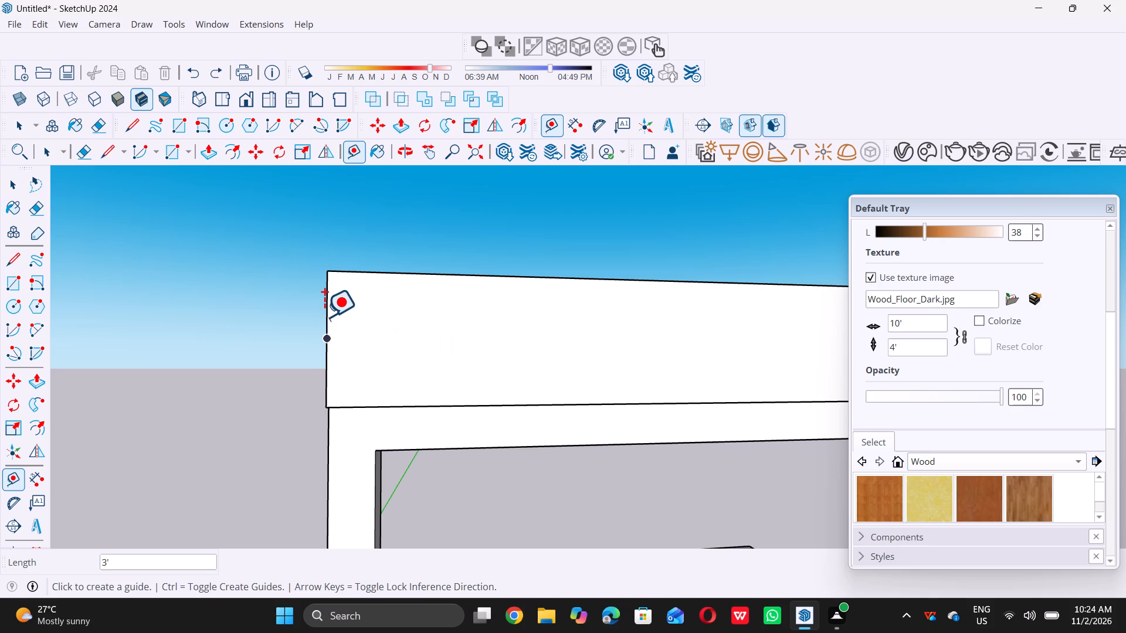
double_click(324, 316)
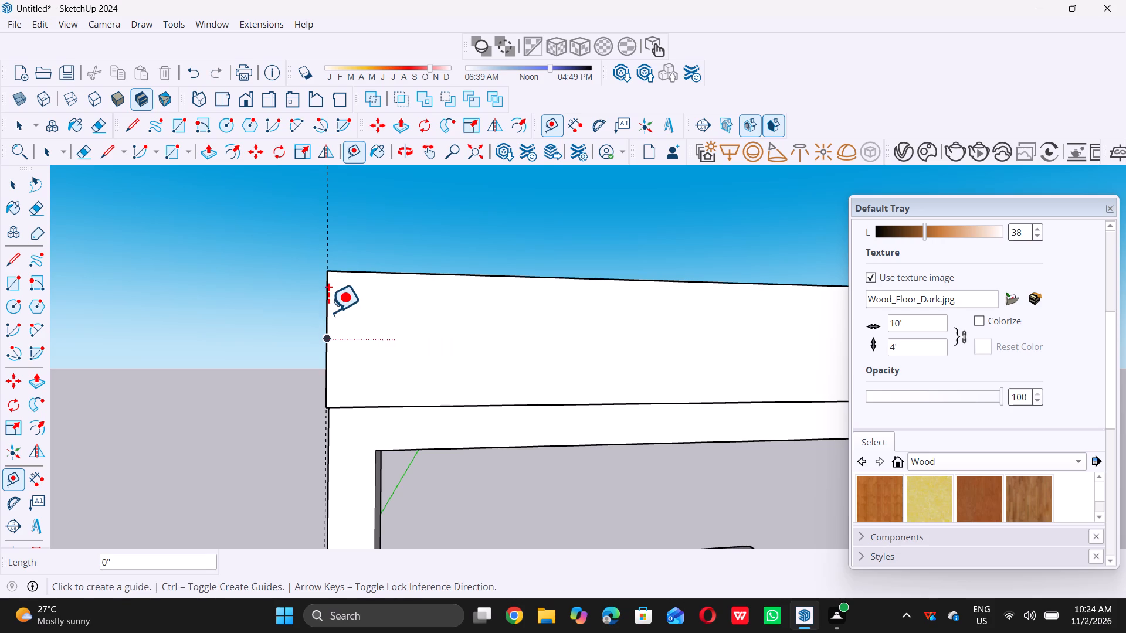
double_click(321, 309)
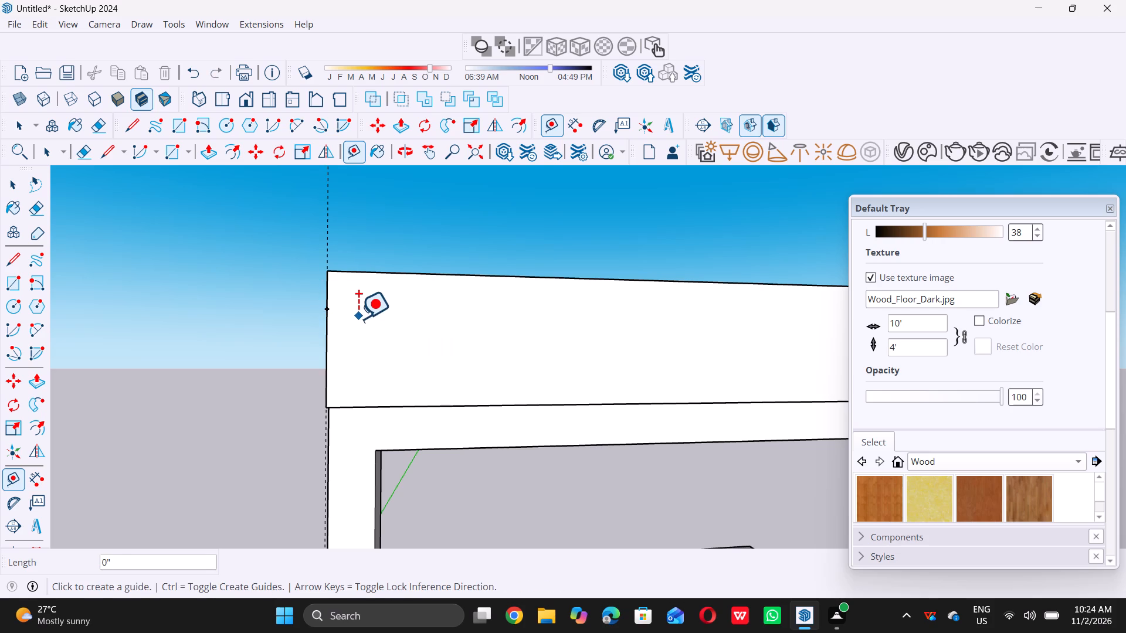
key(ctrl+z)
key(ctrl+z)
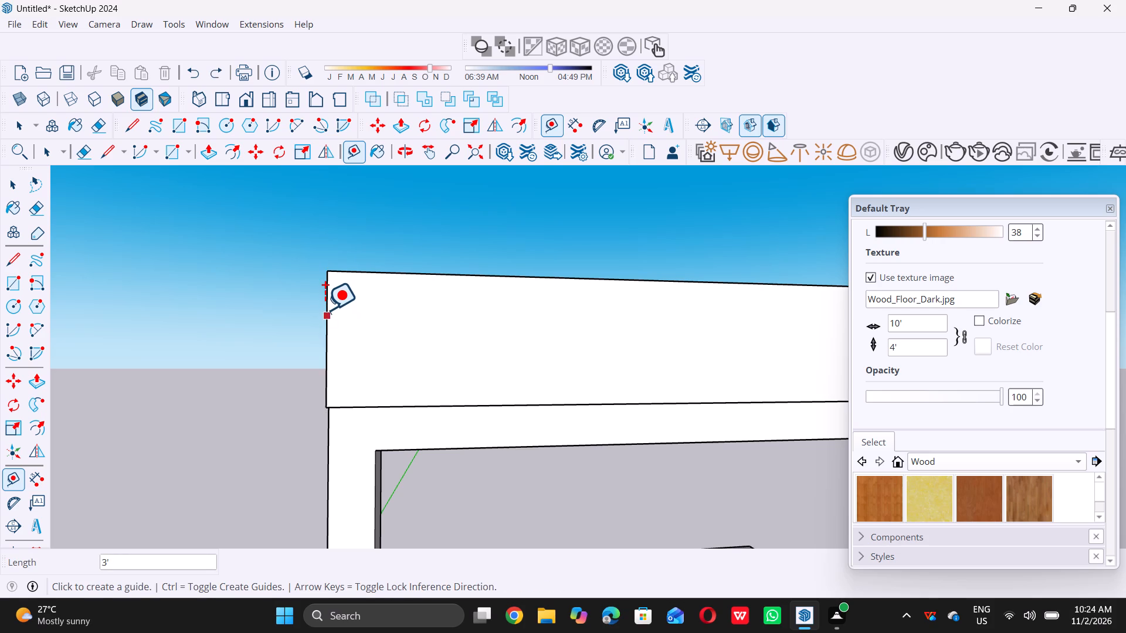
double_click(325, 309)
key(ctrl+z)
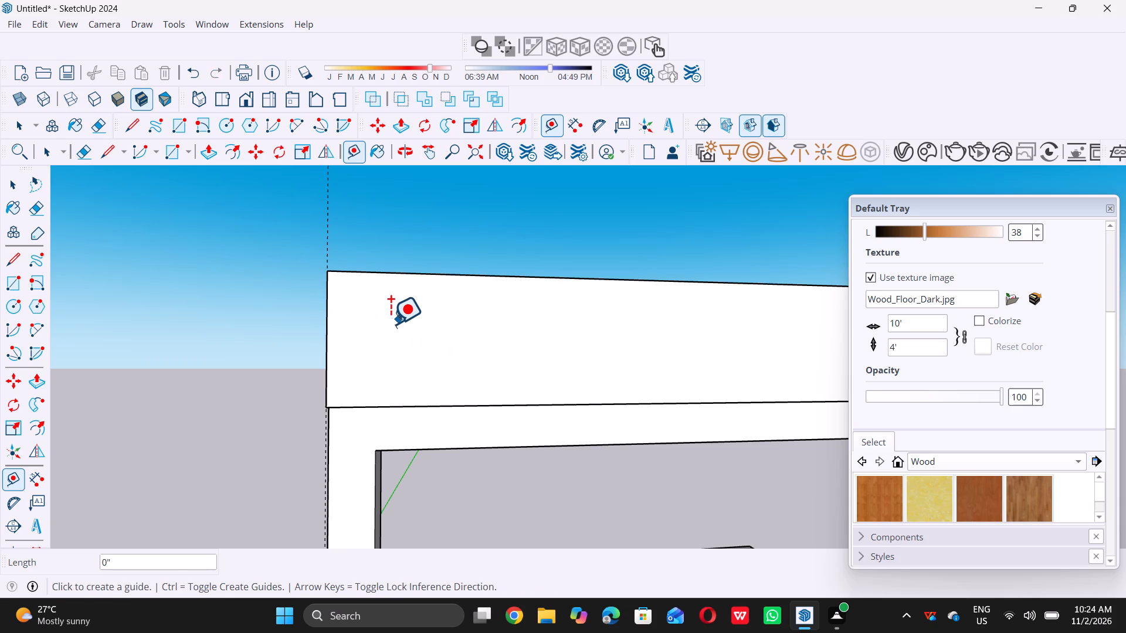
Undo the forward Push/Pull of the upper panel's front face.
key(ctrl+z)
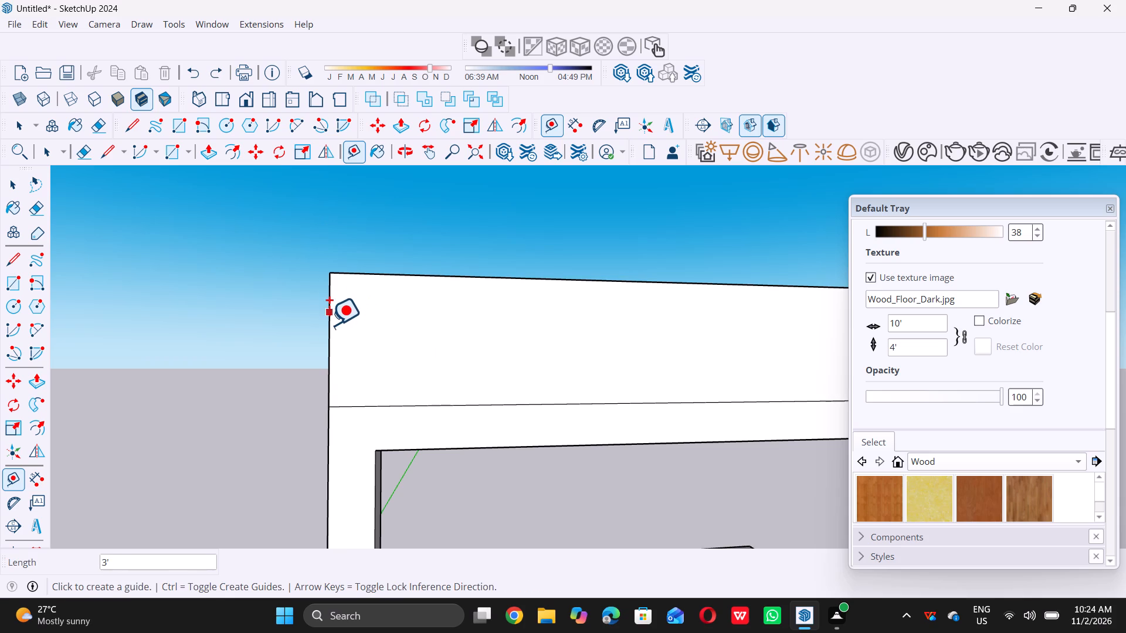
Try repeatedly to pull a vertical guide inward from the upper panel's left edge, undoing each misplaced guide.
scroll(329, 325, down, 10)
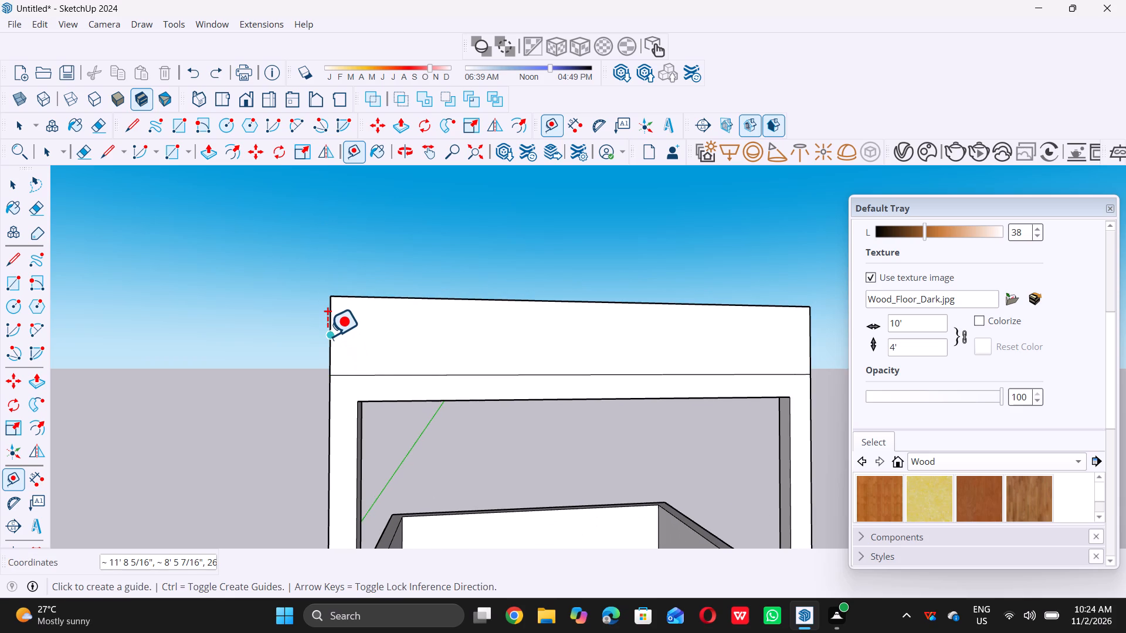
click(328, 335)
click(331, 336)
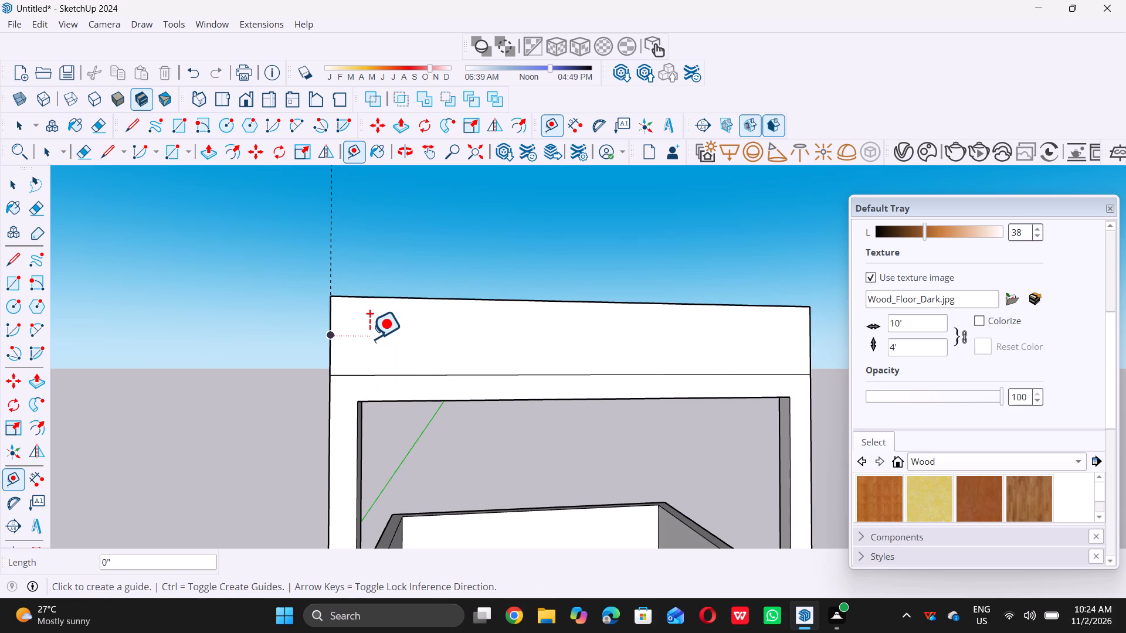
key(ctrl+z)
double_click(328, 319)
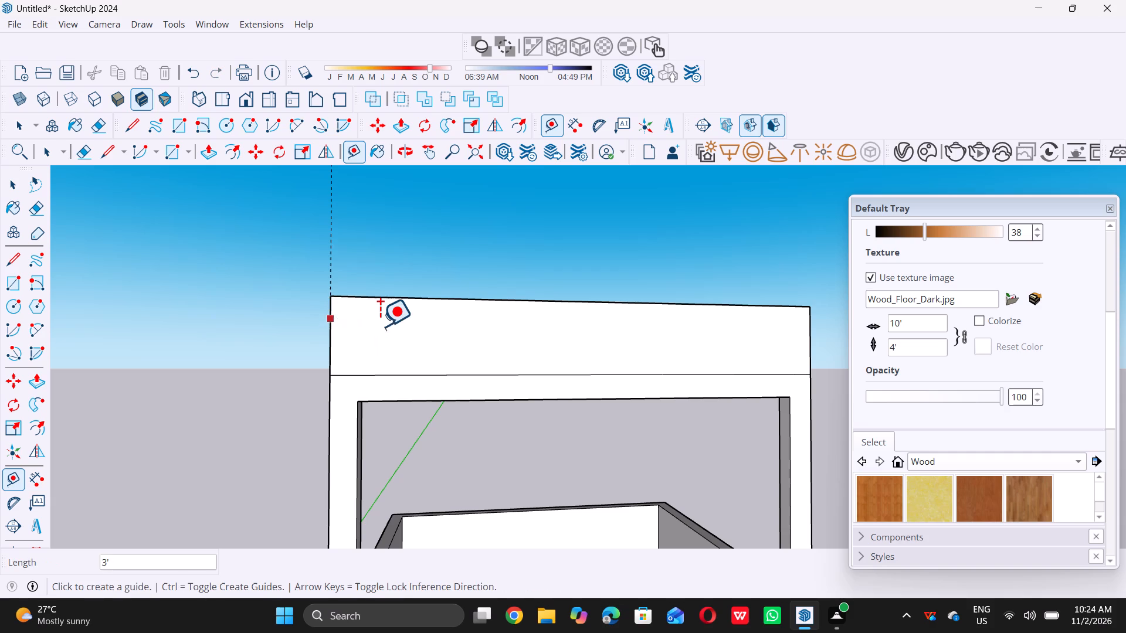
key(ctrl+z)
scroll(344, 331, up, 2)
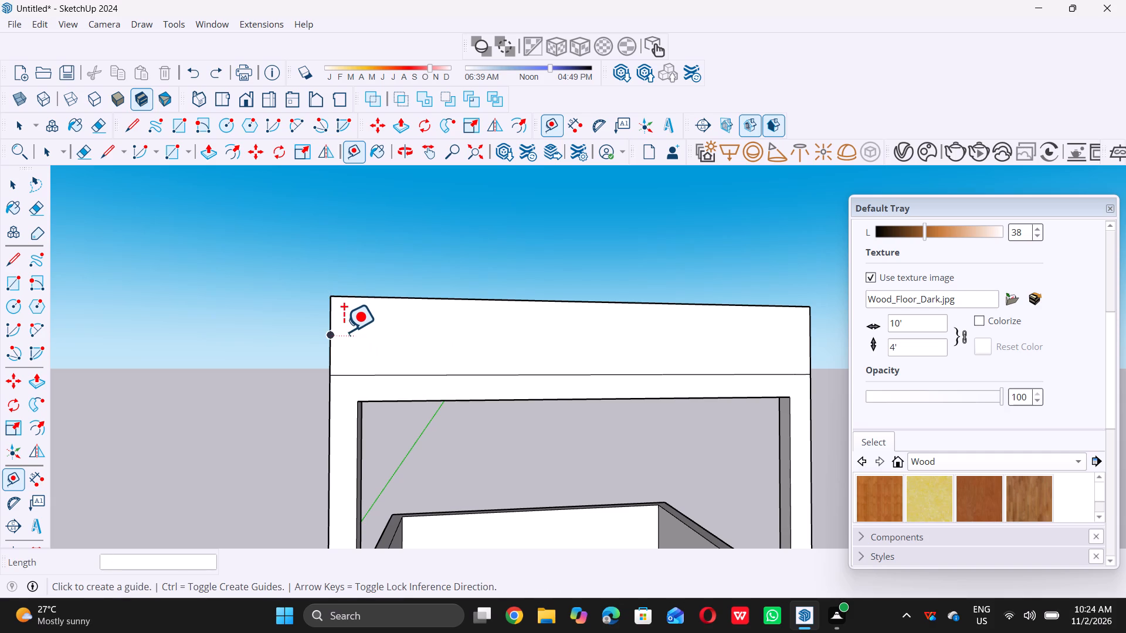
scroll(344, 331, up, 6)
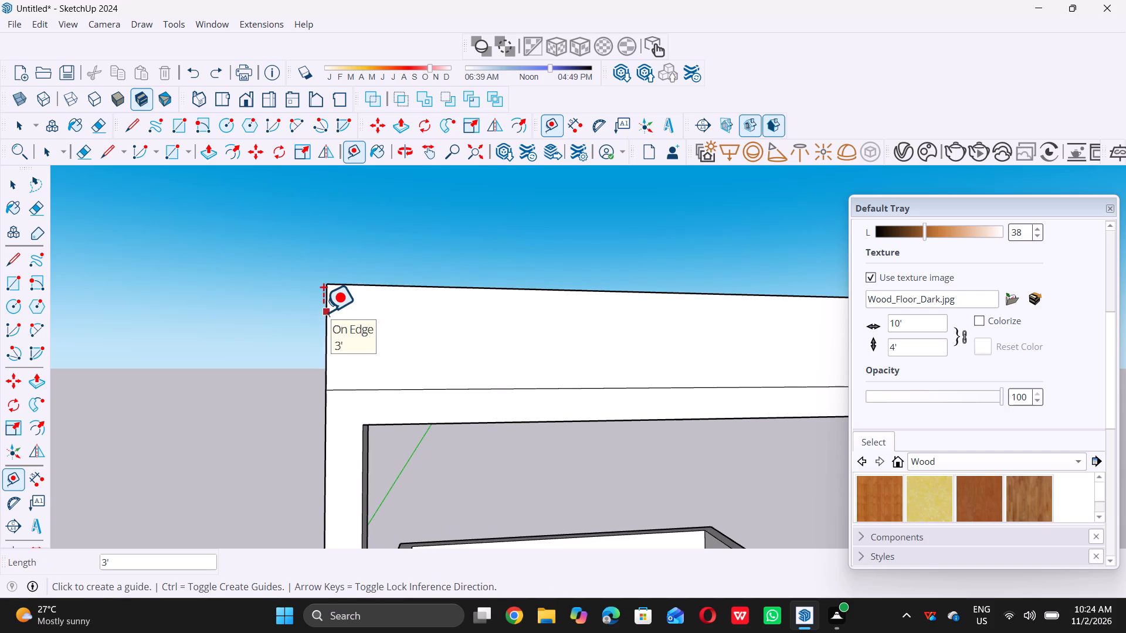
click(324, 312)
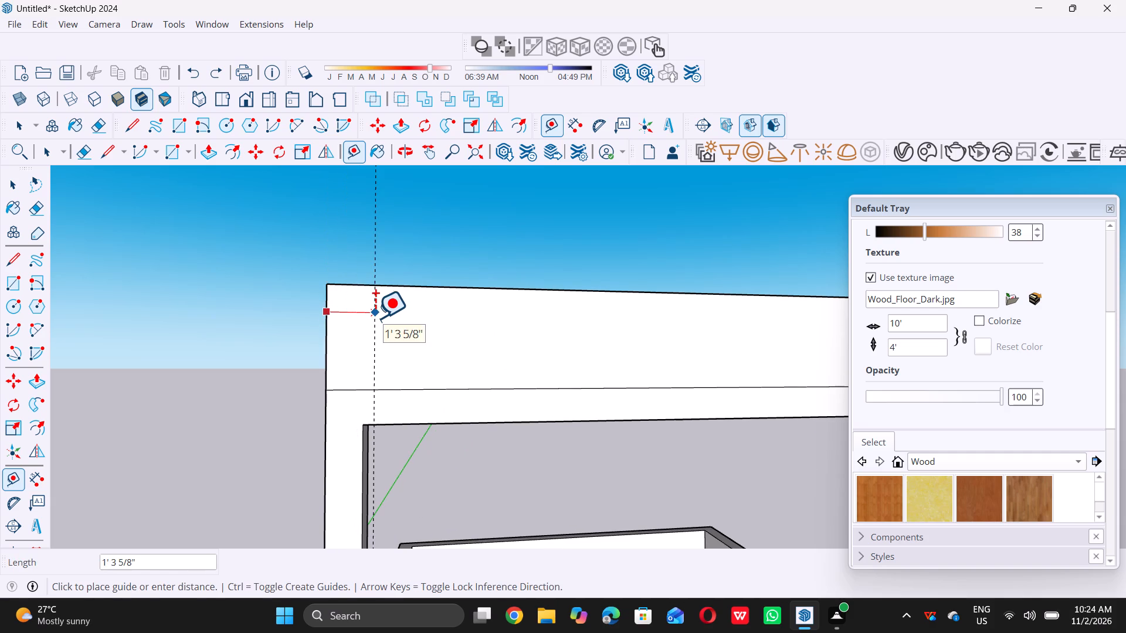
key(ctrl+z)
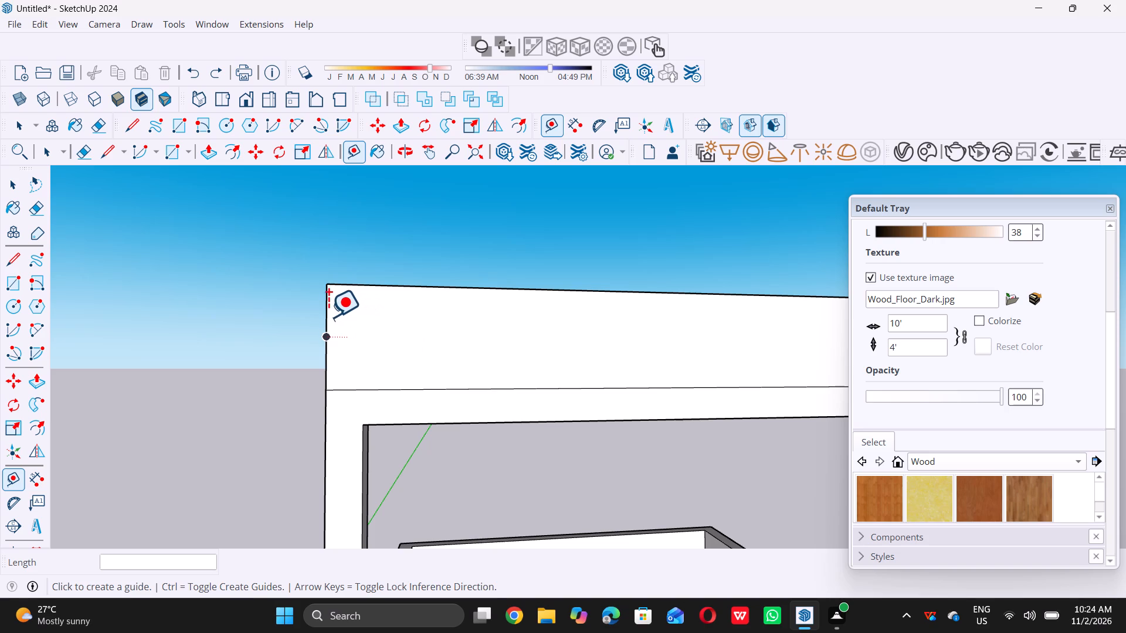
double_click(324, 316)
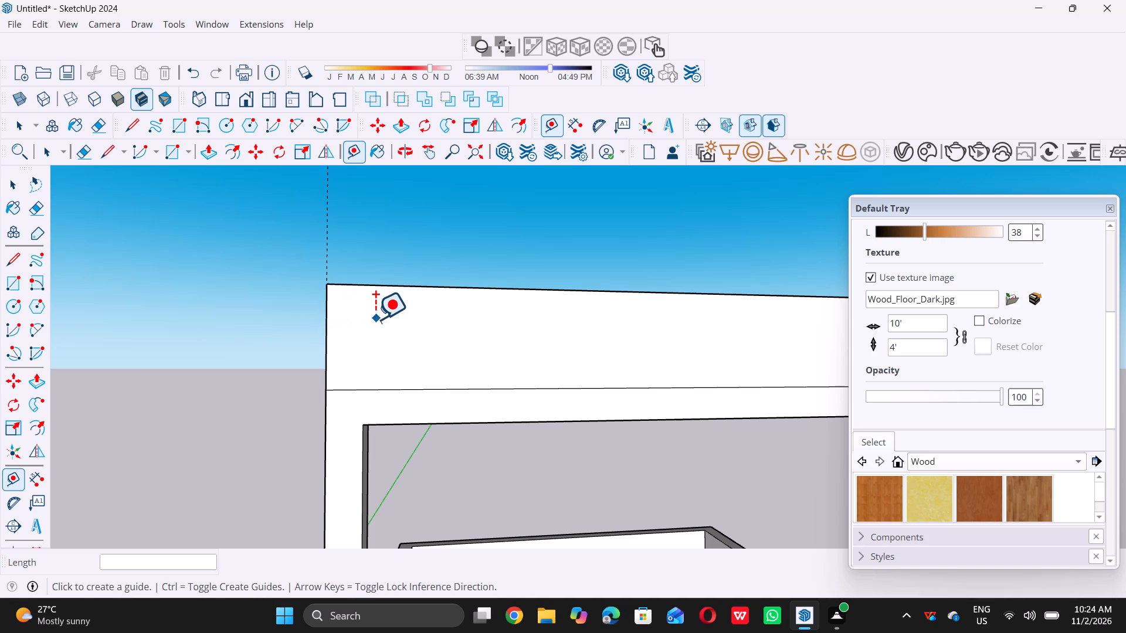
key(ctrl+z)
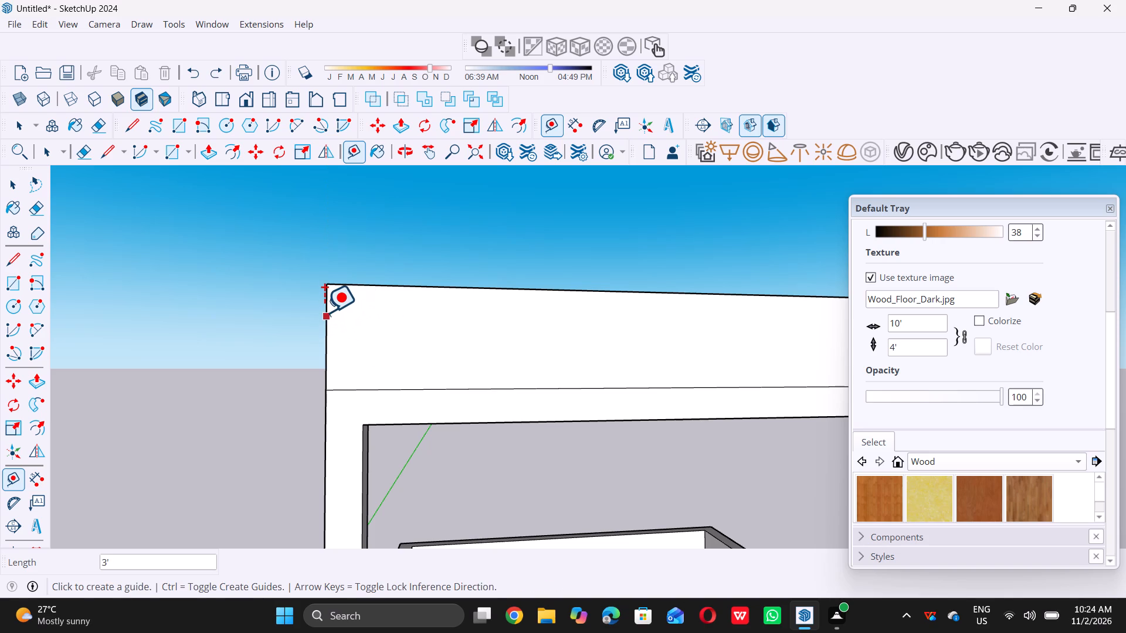
Place vertical guides along the upper panel's left edge and 1' inward from it on the front face.
triple_click(324, 312)
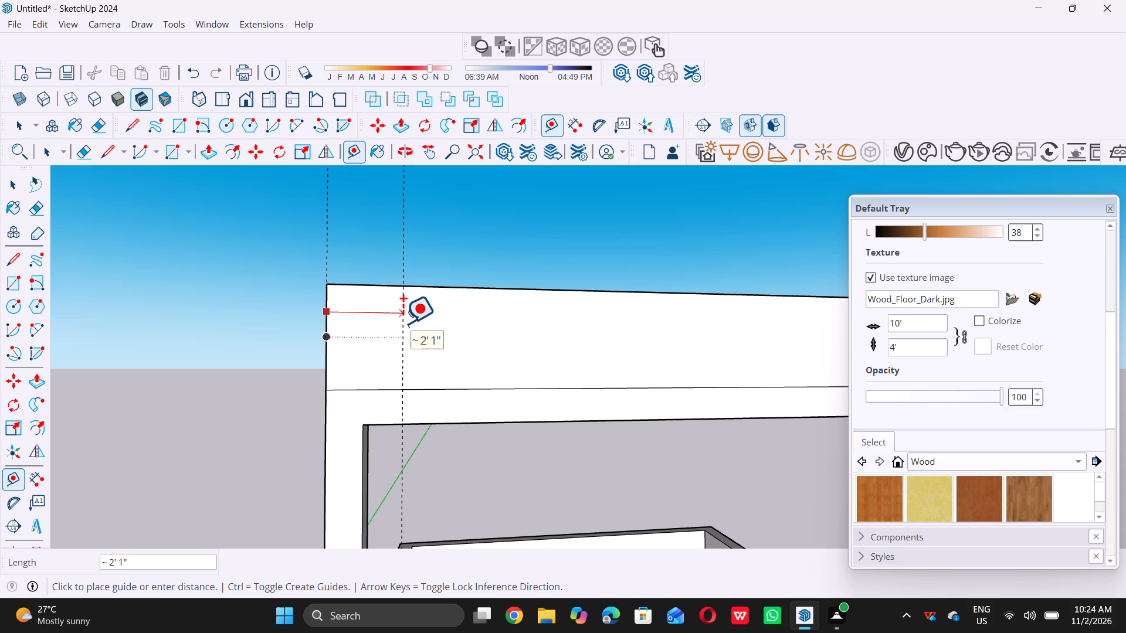
text(1')
key(Return)
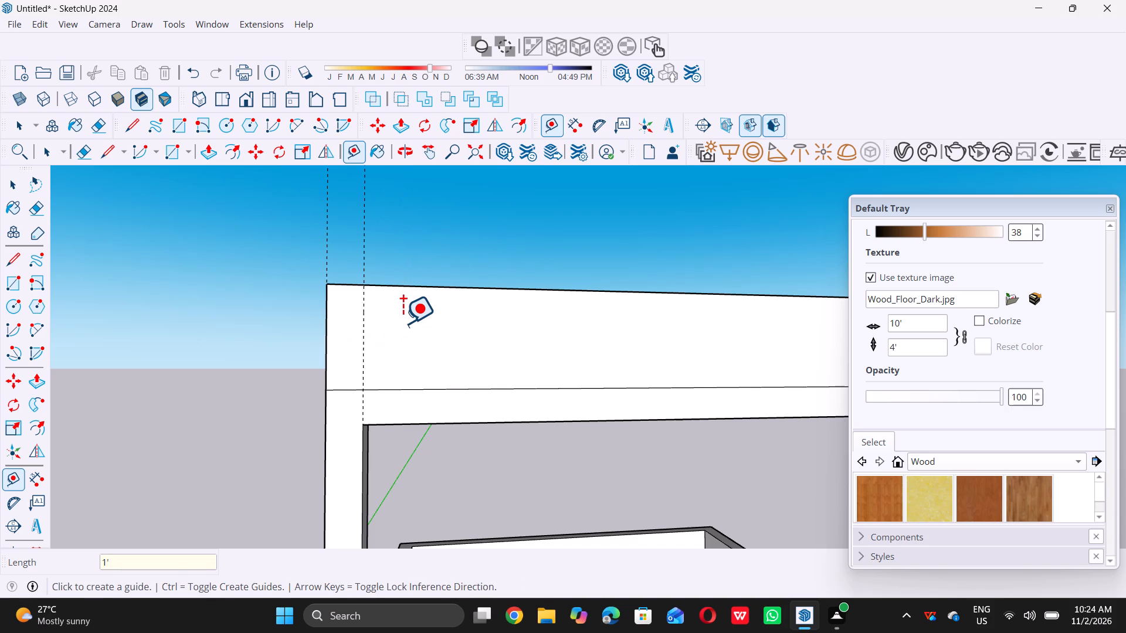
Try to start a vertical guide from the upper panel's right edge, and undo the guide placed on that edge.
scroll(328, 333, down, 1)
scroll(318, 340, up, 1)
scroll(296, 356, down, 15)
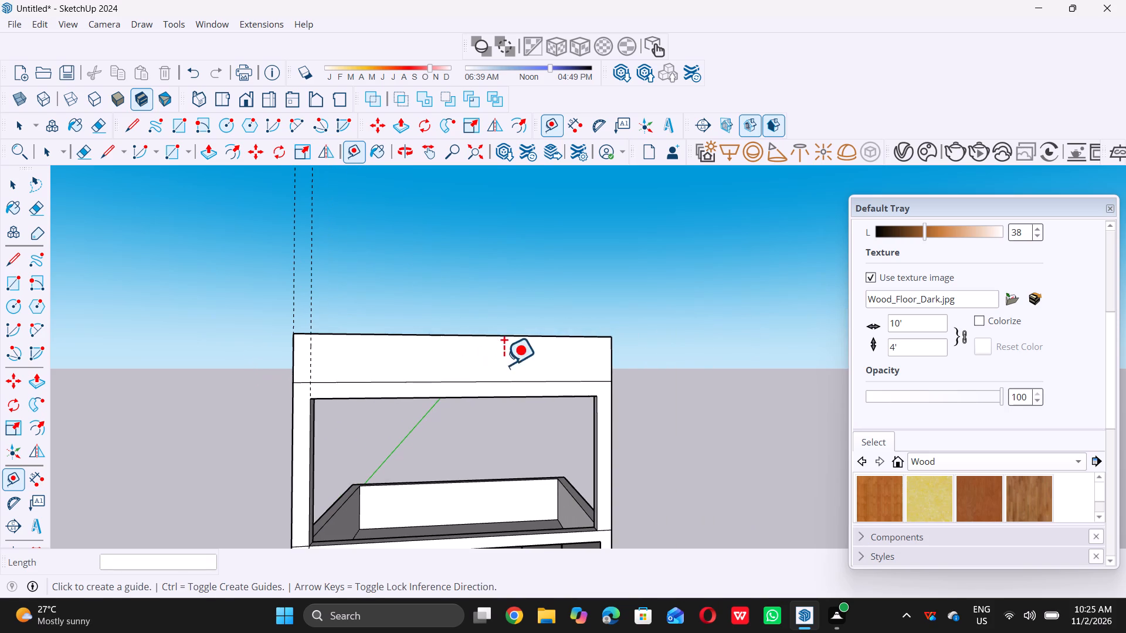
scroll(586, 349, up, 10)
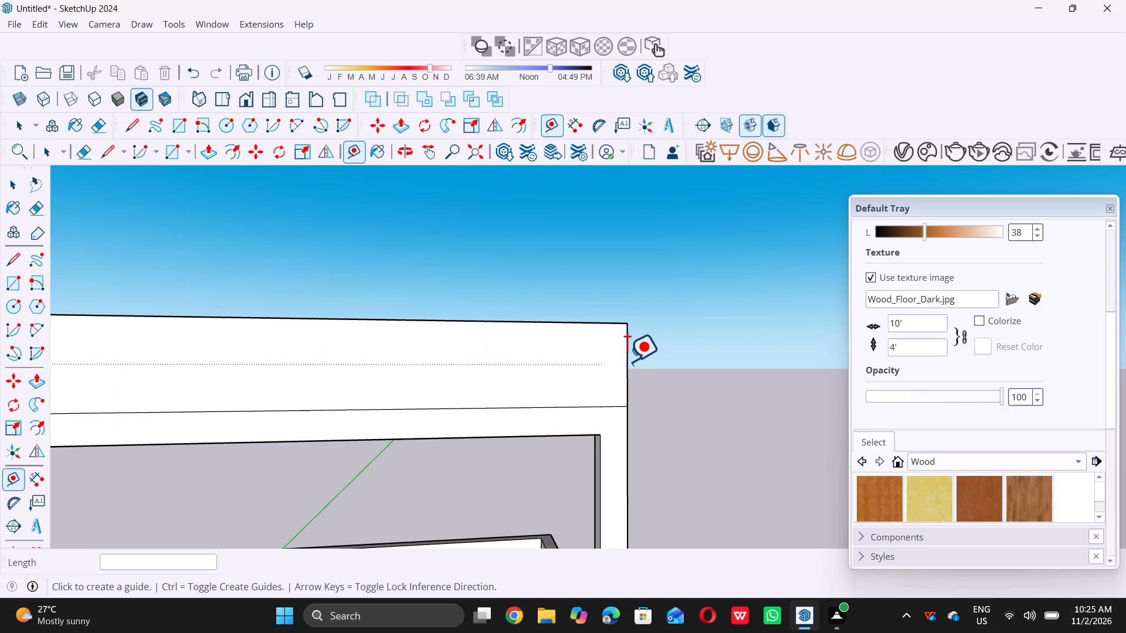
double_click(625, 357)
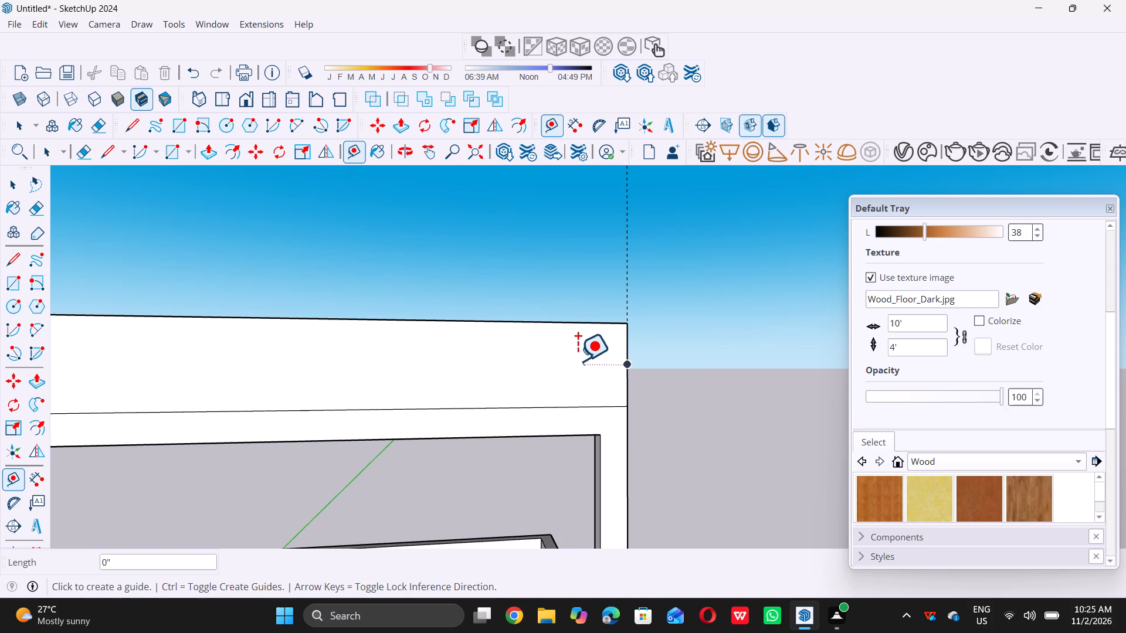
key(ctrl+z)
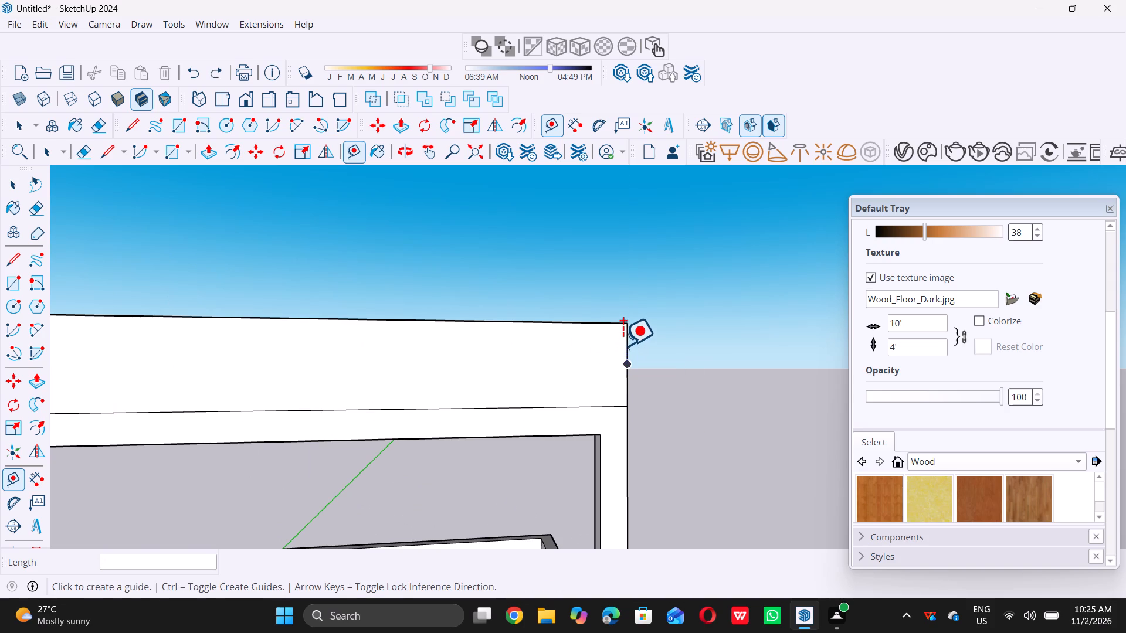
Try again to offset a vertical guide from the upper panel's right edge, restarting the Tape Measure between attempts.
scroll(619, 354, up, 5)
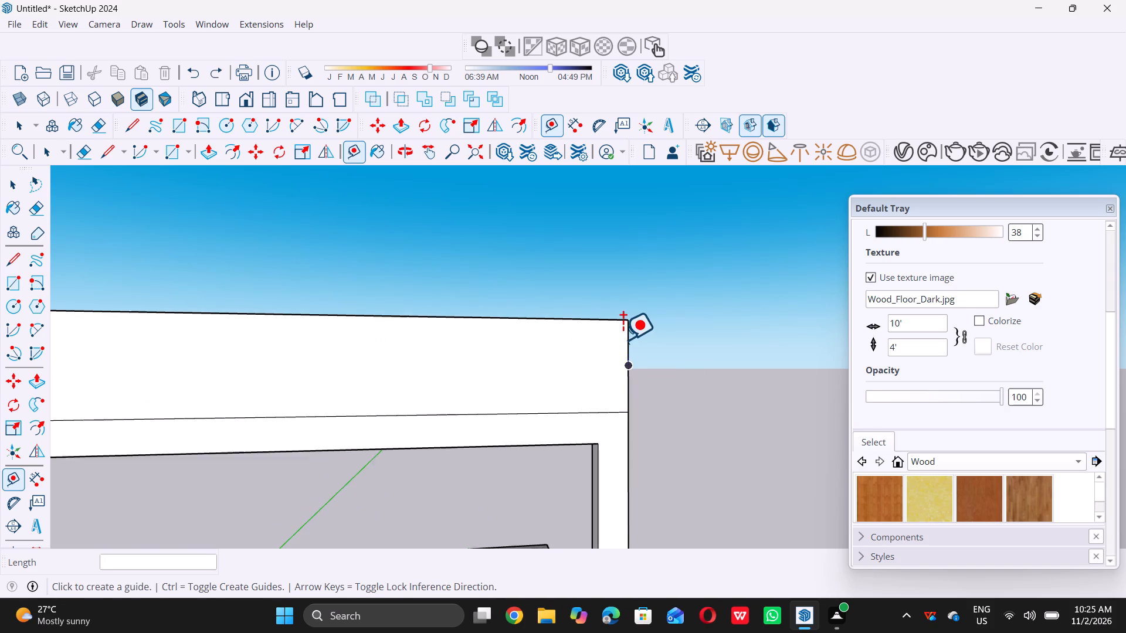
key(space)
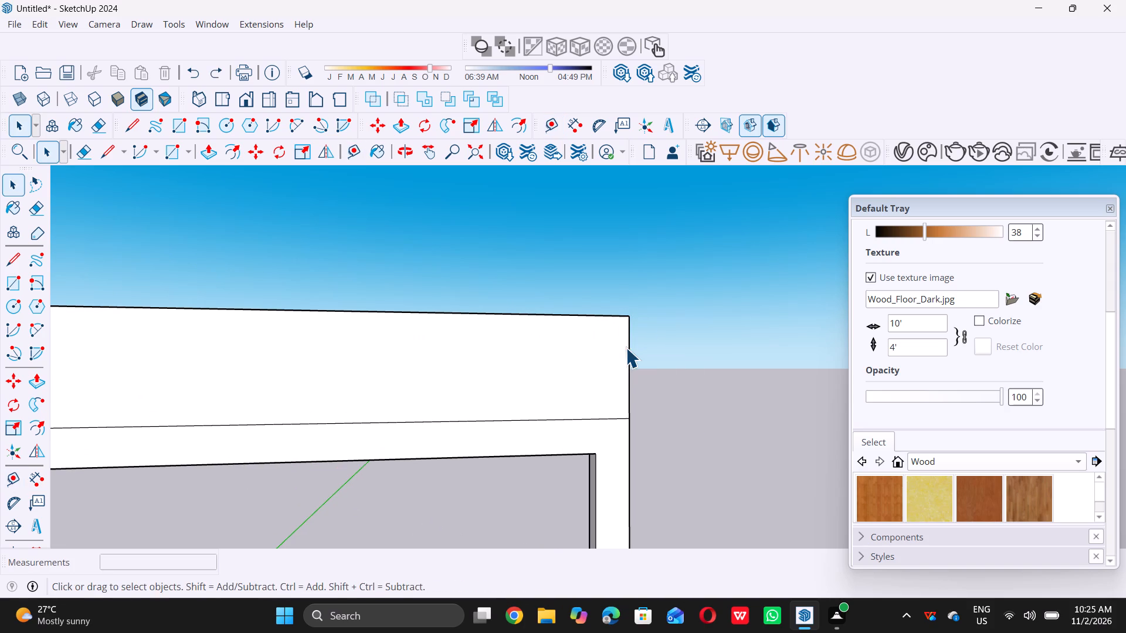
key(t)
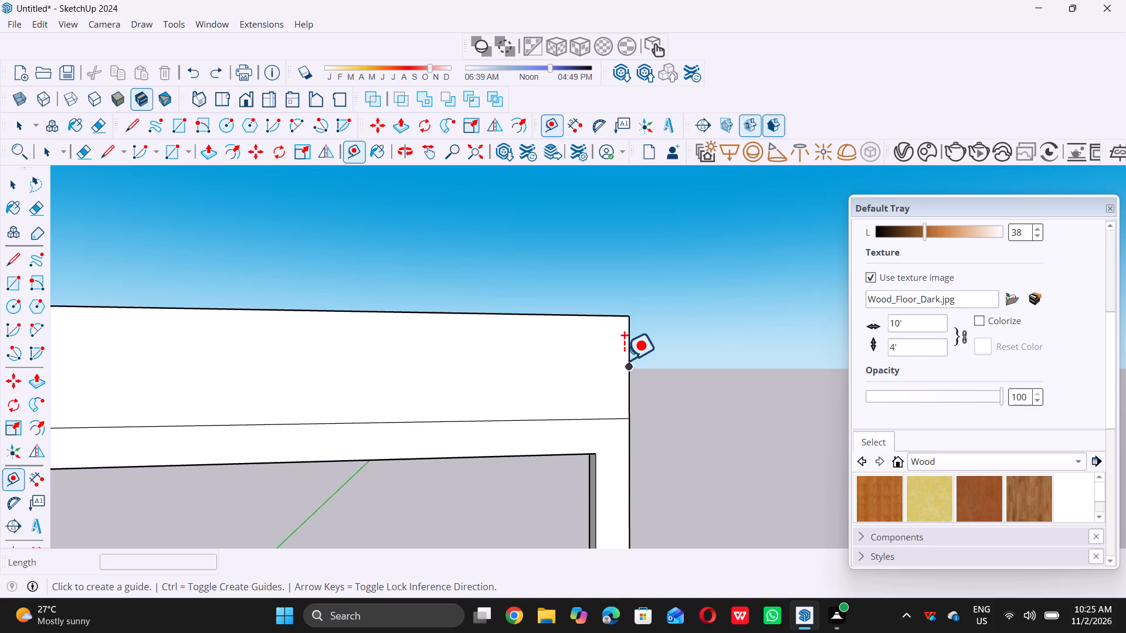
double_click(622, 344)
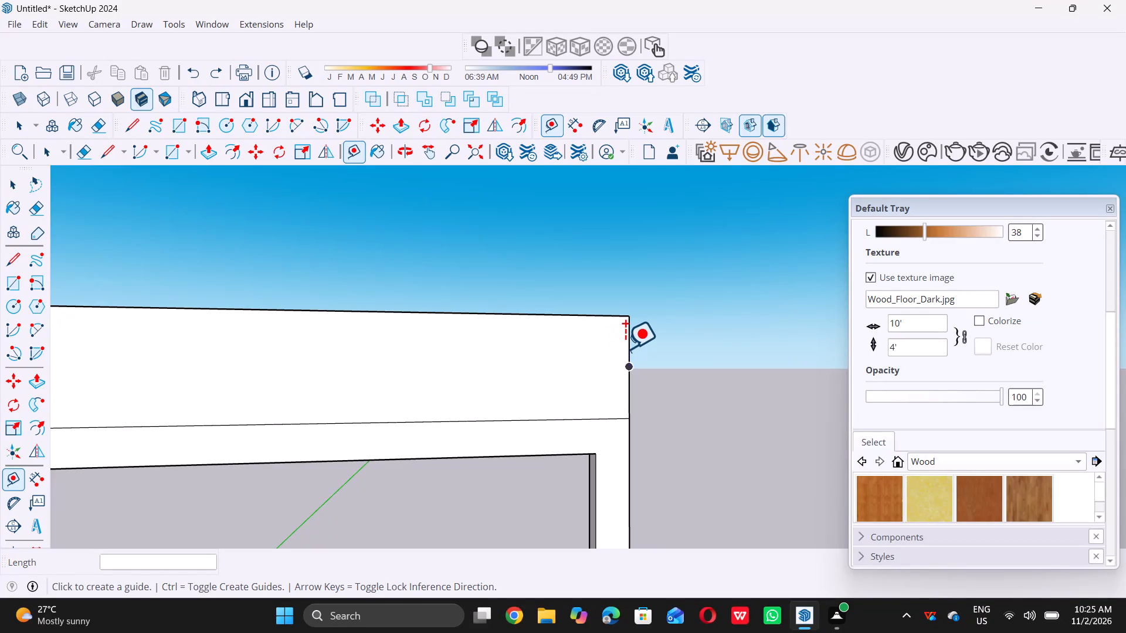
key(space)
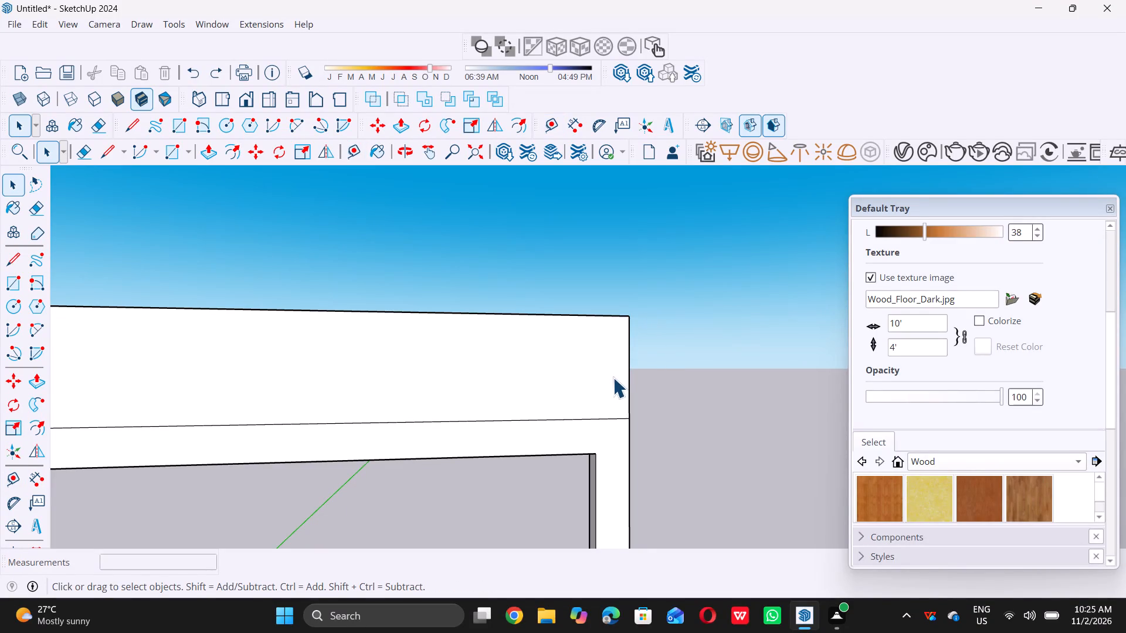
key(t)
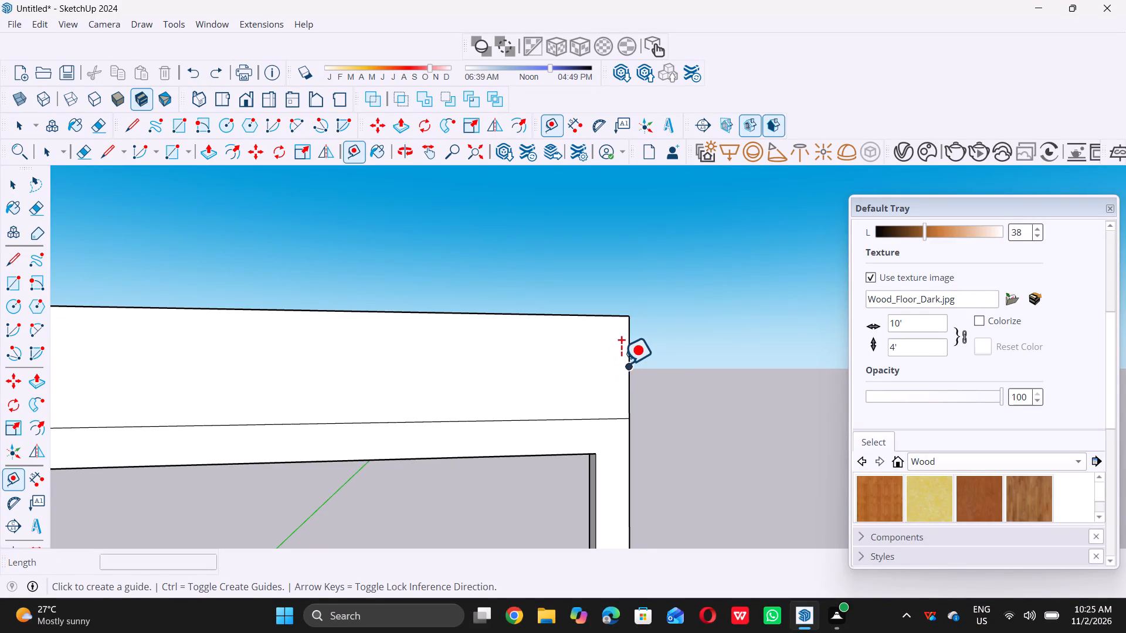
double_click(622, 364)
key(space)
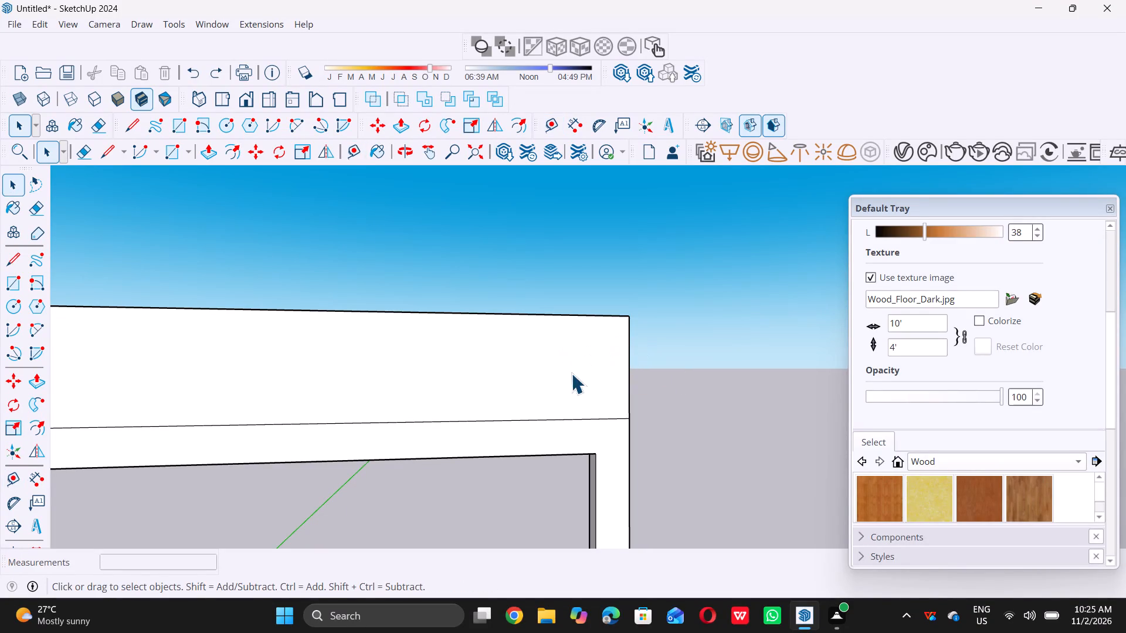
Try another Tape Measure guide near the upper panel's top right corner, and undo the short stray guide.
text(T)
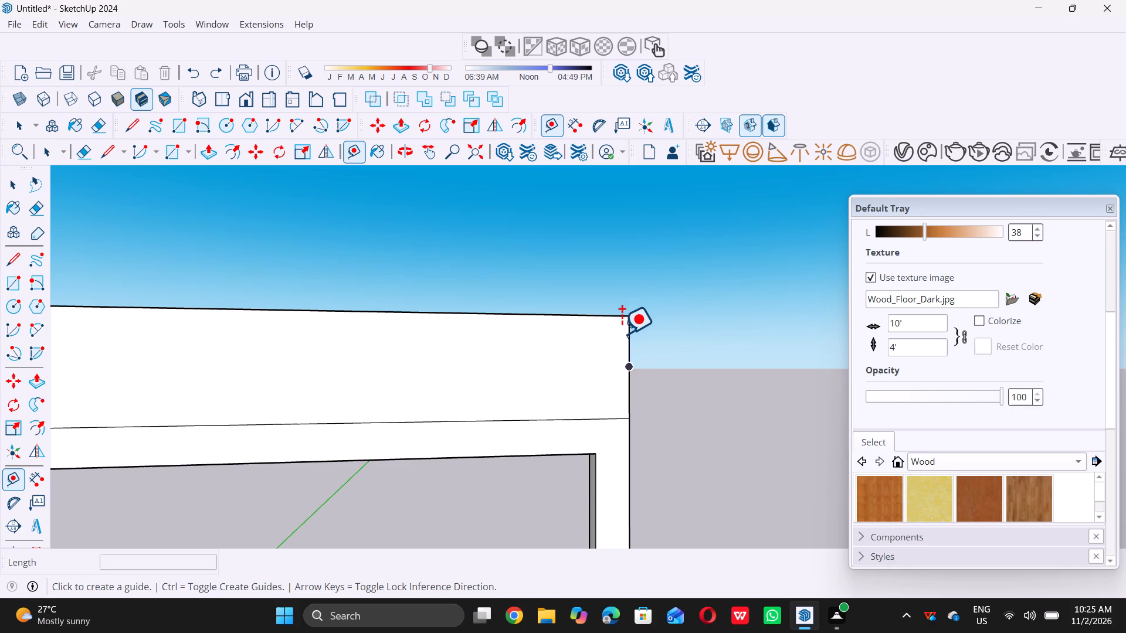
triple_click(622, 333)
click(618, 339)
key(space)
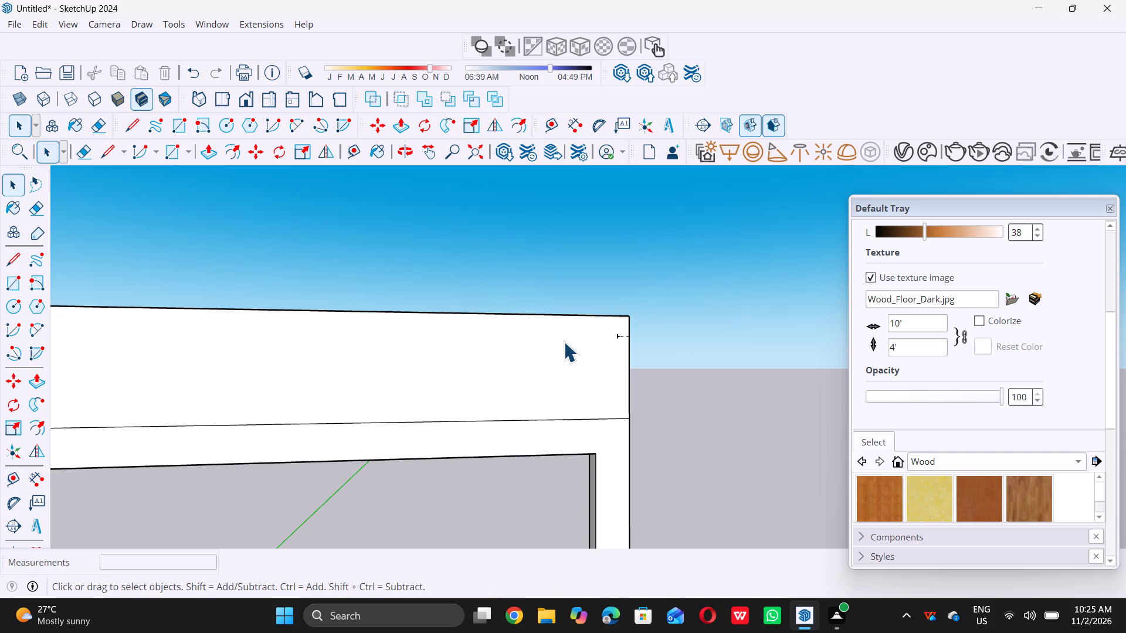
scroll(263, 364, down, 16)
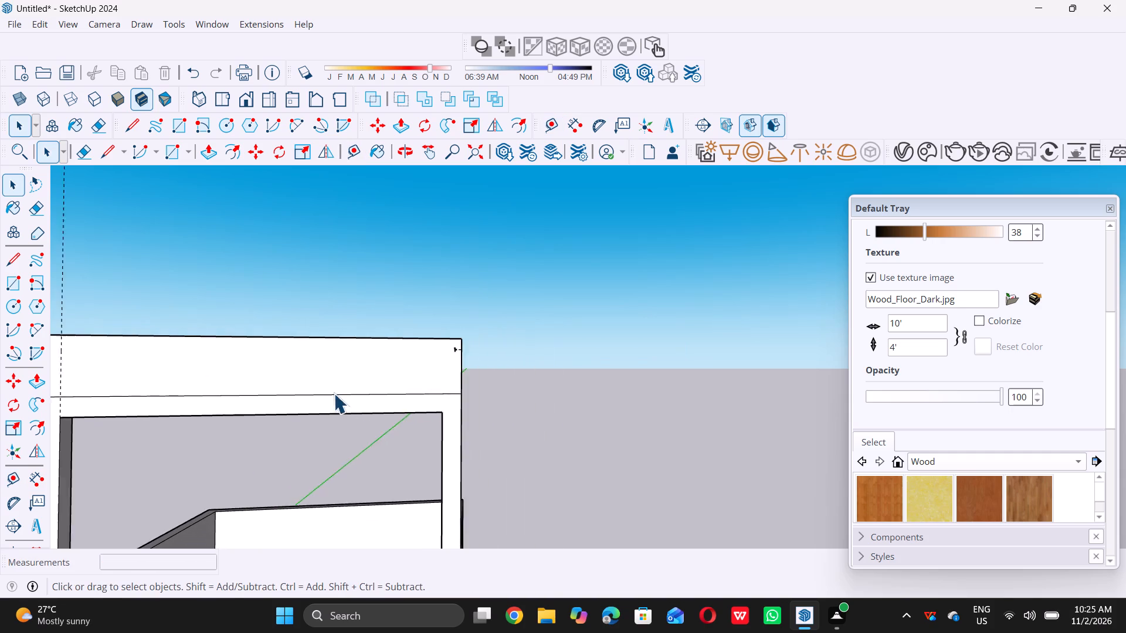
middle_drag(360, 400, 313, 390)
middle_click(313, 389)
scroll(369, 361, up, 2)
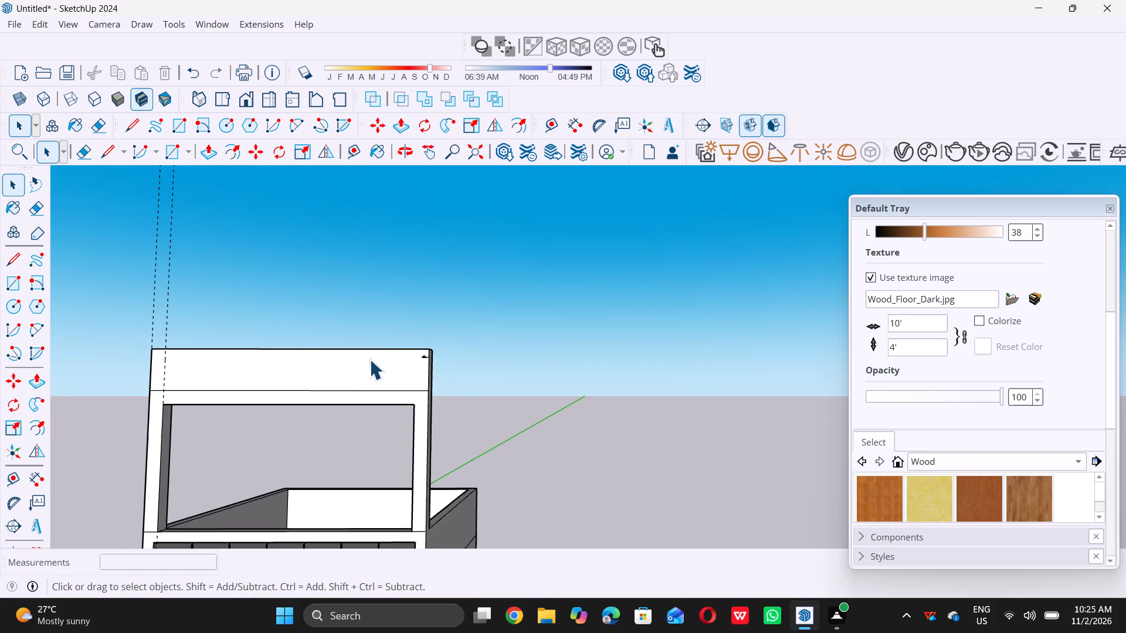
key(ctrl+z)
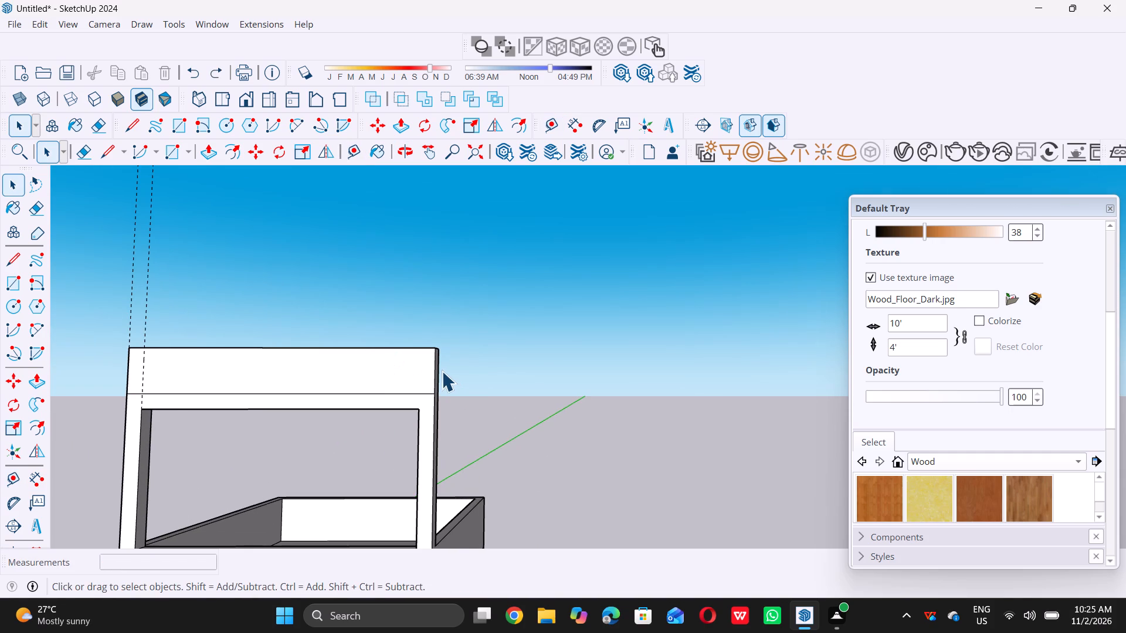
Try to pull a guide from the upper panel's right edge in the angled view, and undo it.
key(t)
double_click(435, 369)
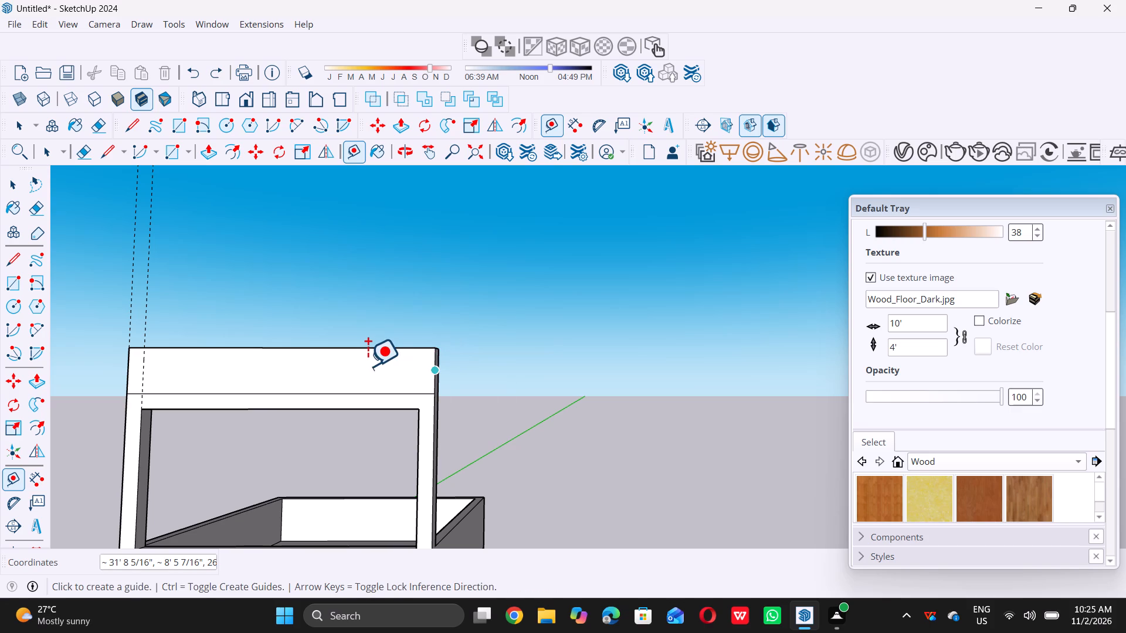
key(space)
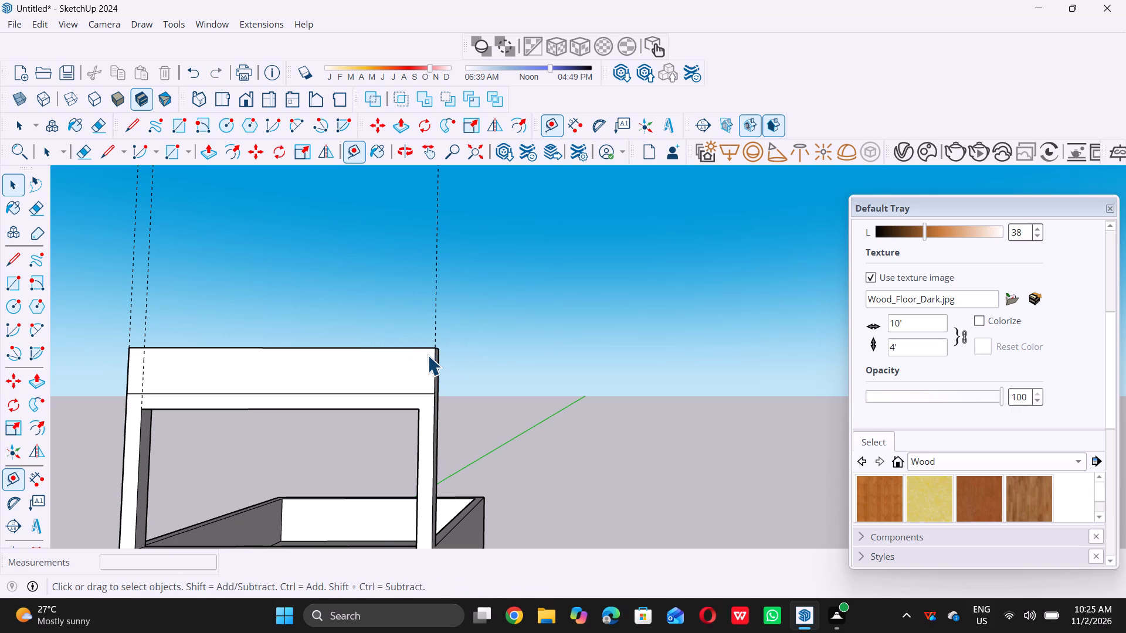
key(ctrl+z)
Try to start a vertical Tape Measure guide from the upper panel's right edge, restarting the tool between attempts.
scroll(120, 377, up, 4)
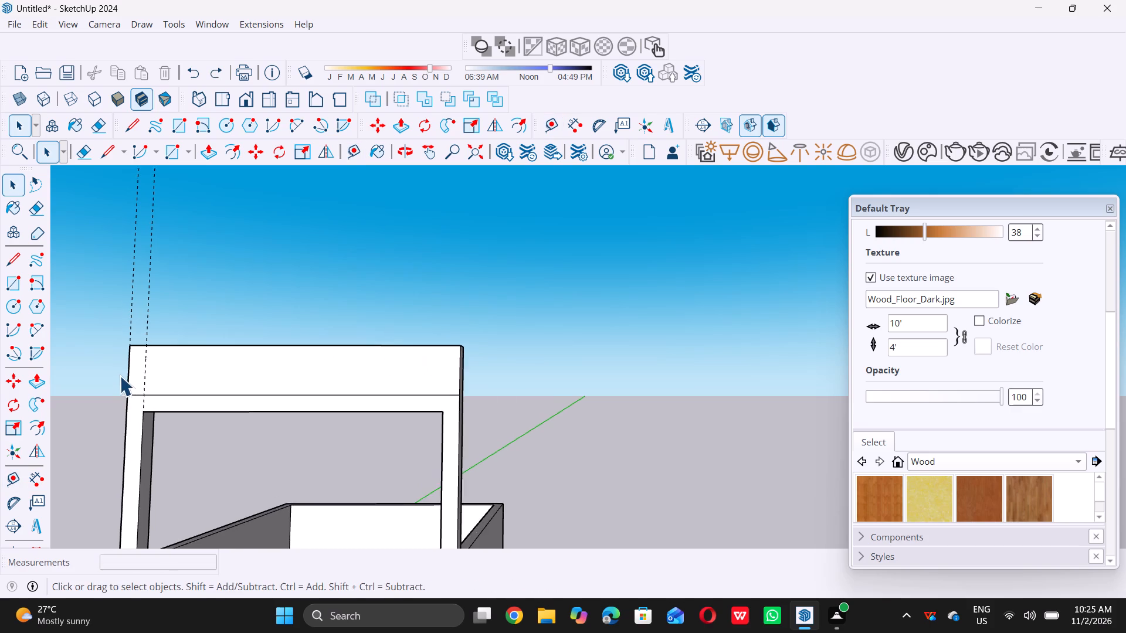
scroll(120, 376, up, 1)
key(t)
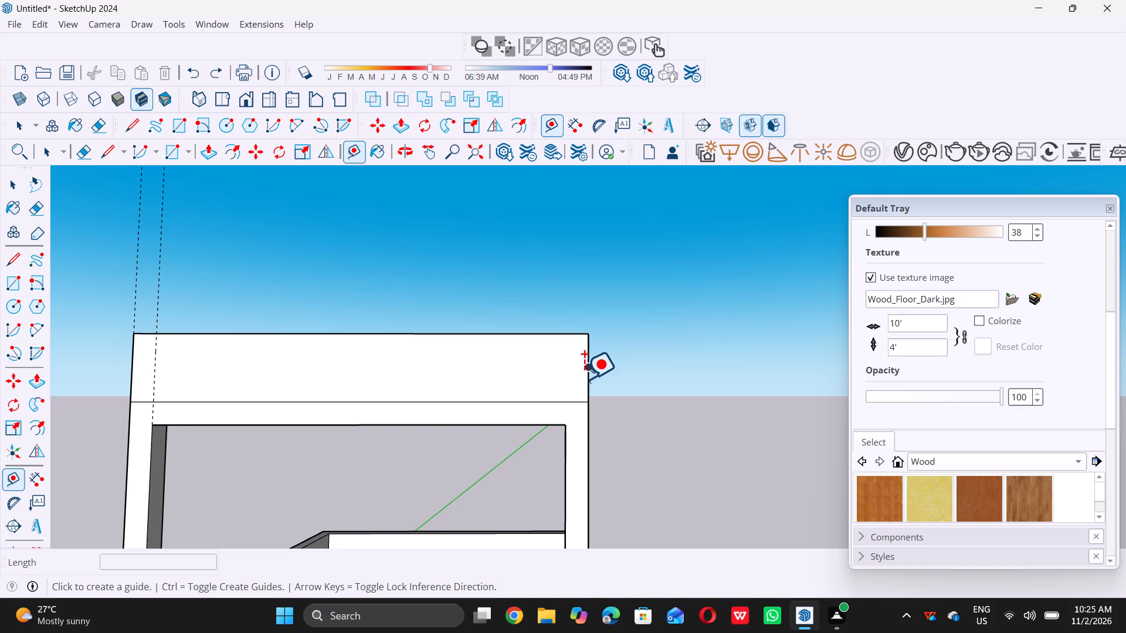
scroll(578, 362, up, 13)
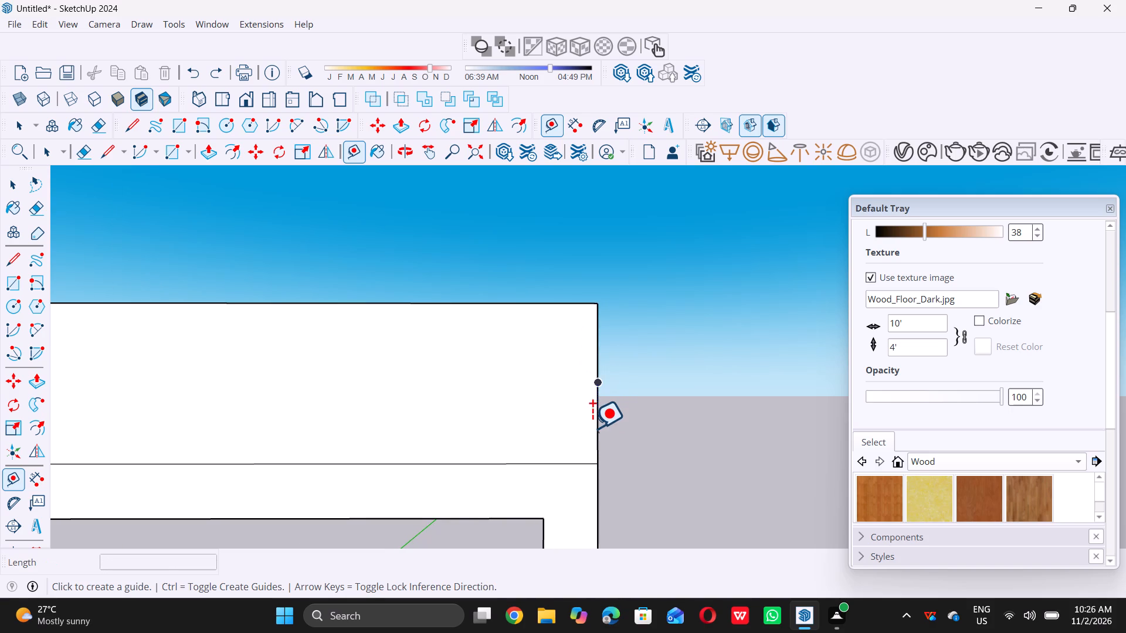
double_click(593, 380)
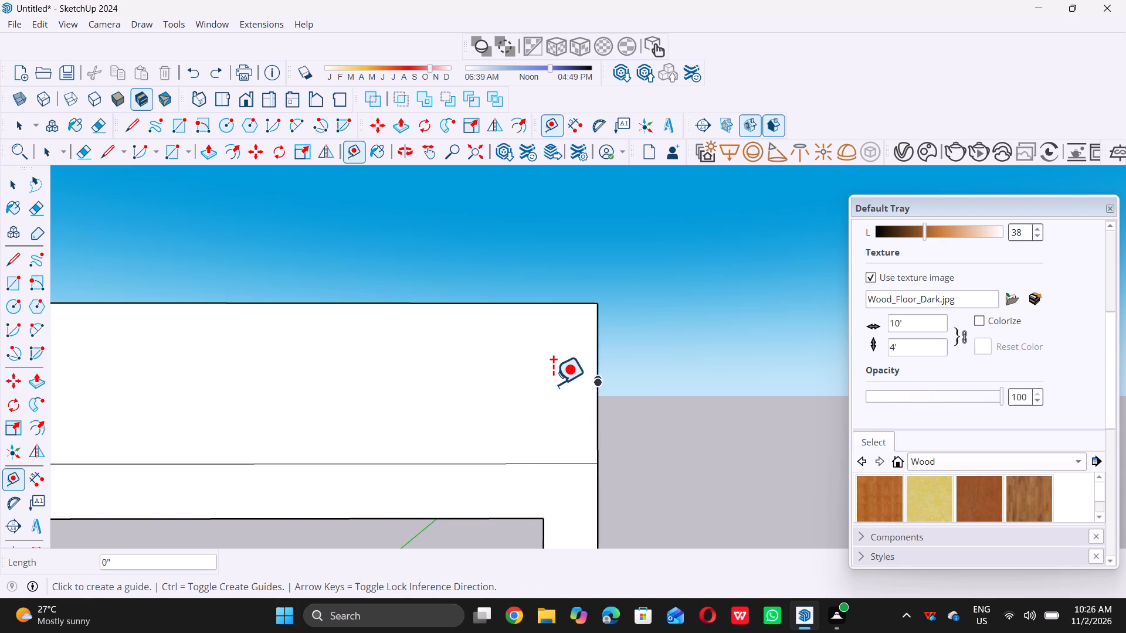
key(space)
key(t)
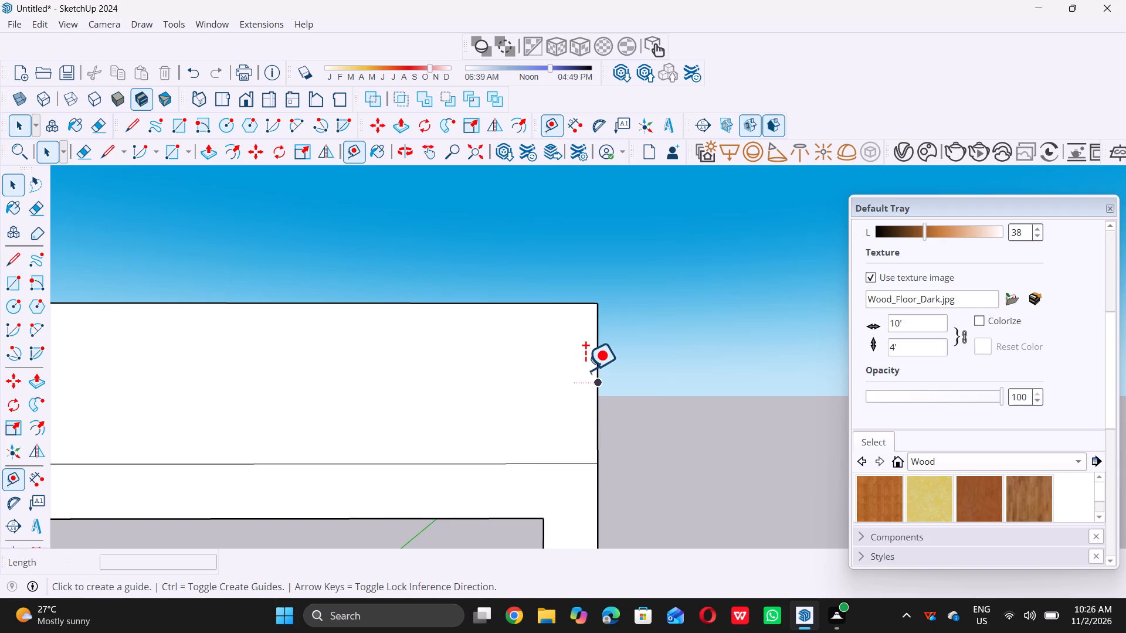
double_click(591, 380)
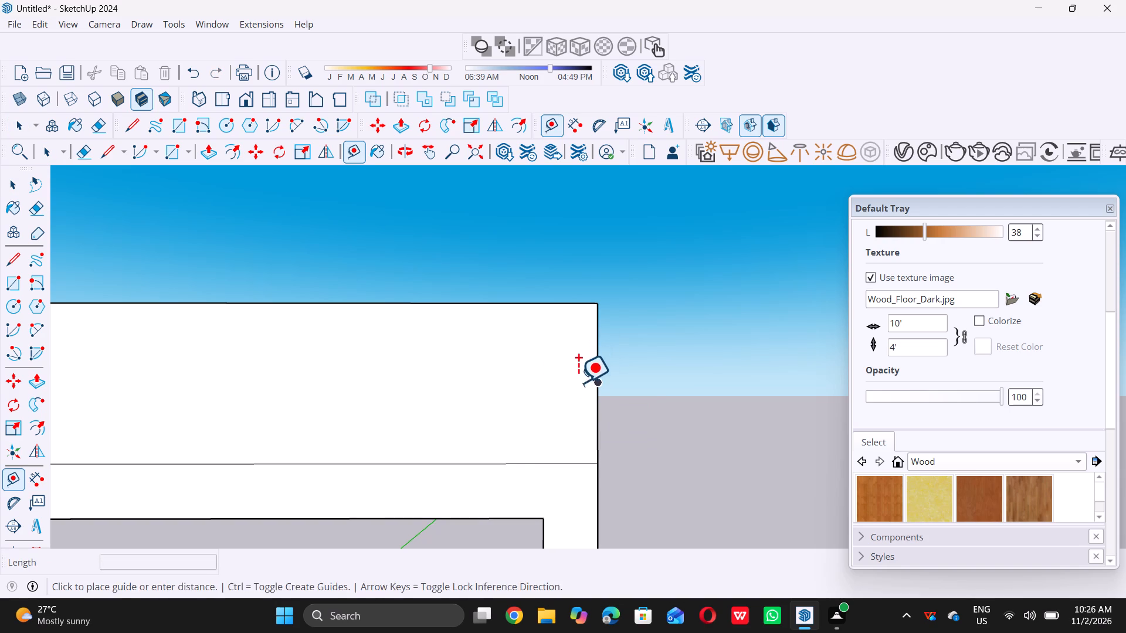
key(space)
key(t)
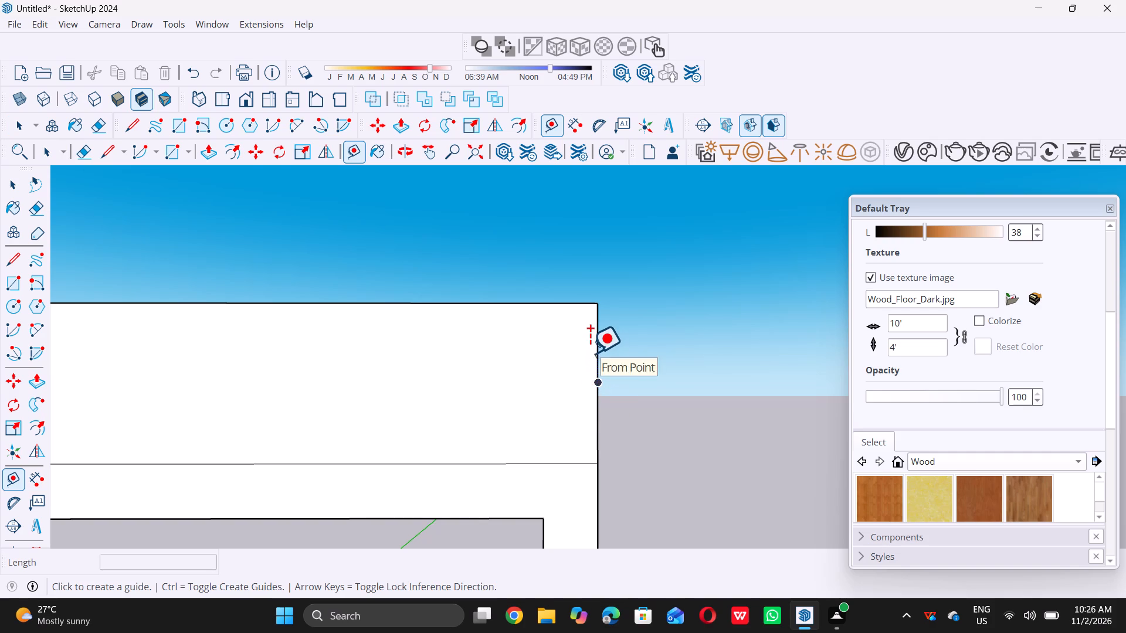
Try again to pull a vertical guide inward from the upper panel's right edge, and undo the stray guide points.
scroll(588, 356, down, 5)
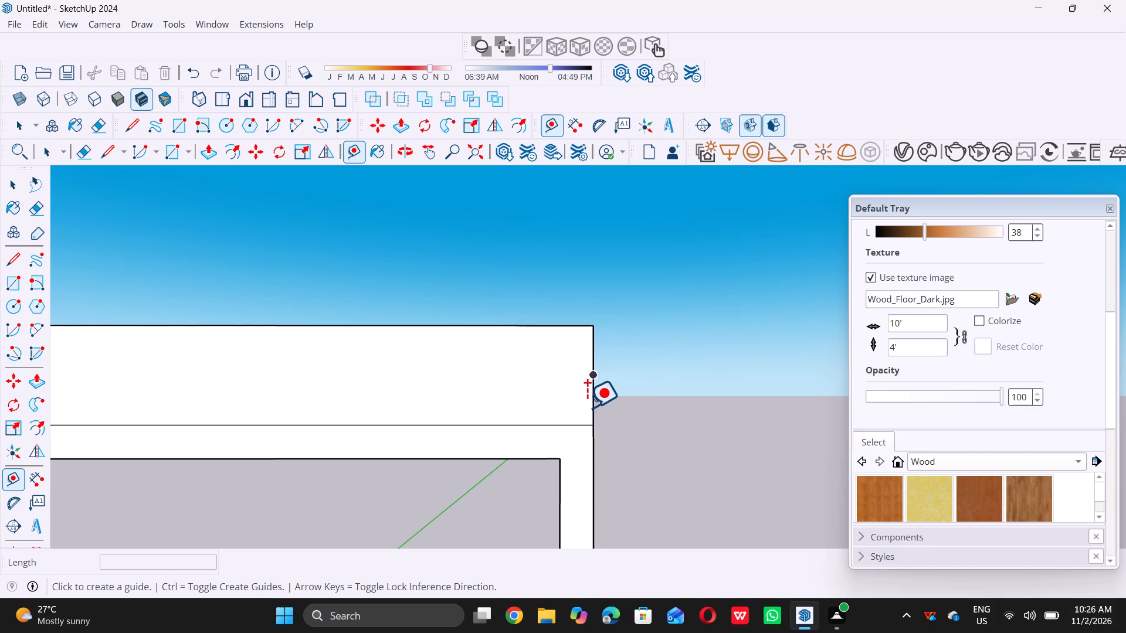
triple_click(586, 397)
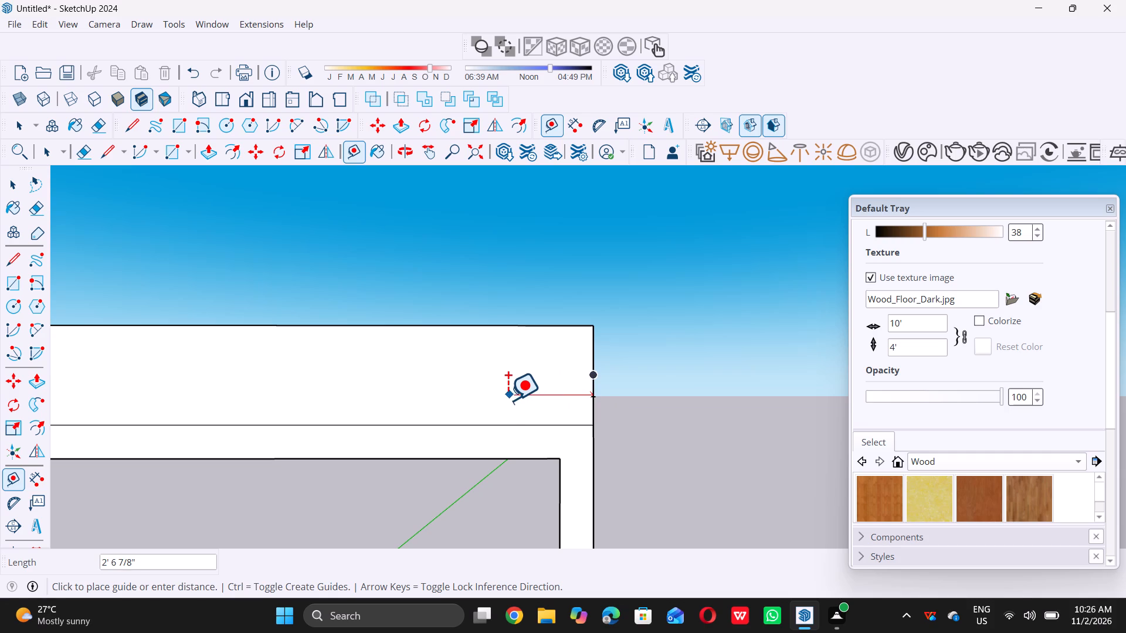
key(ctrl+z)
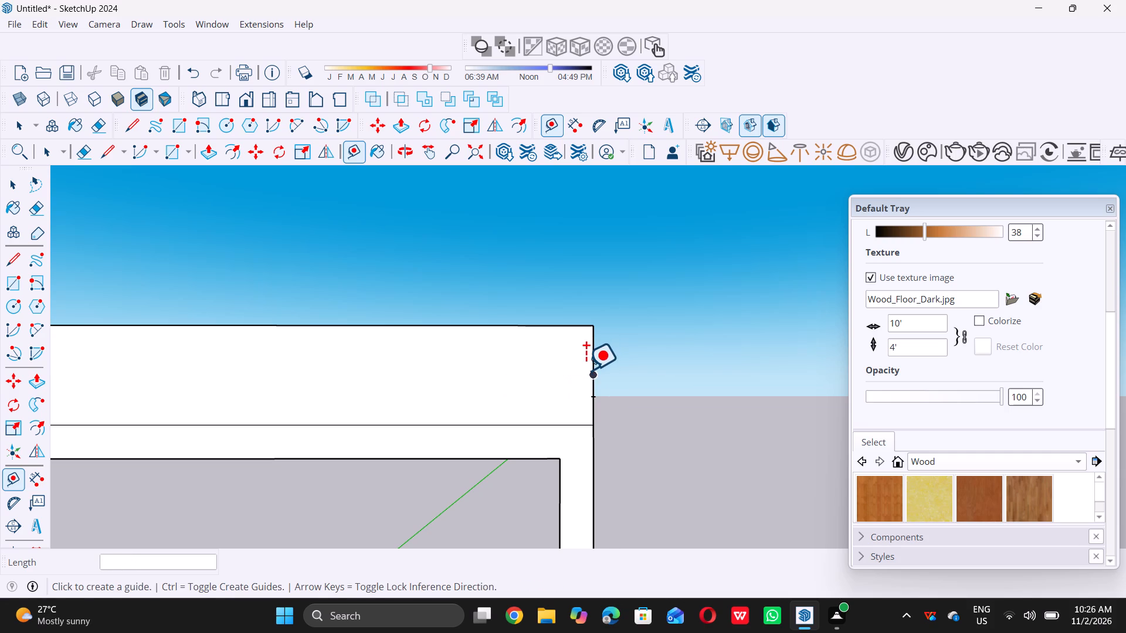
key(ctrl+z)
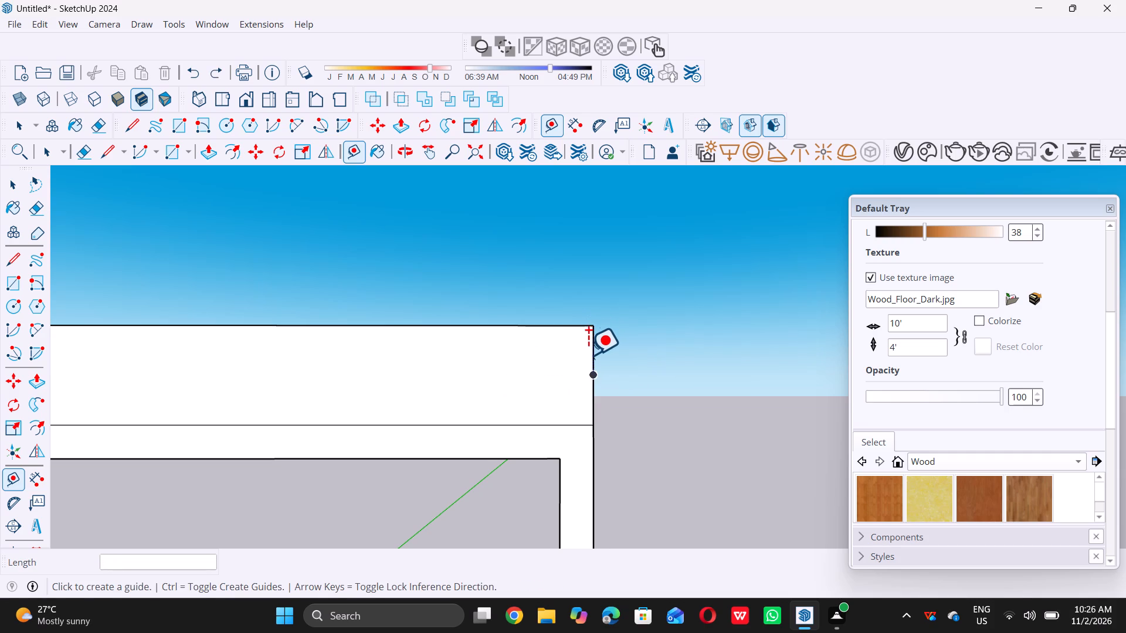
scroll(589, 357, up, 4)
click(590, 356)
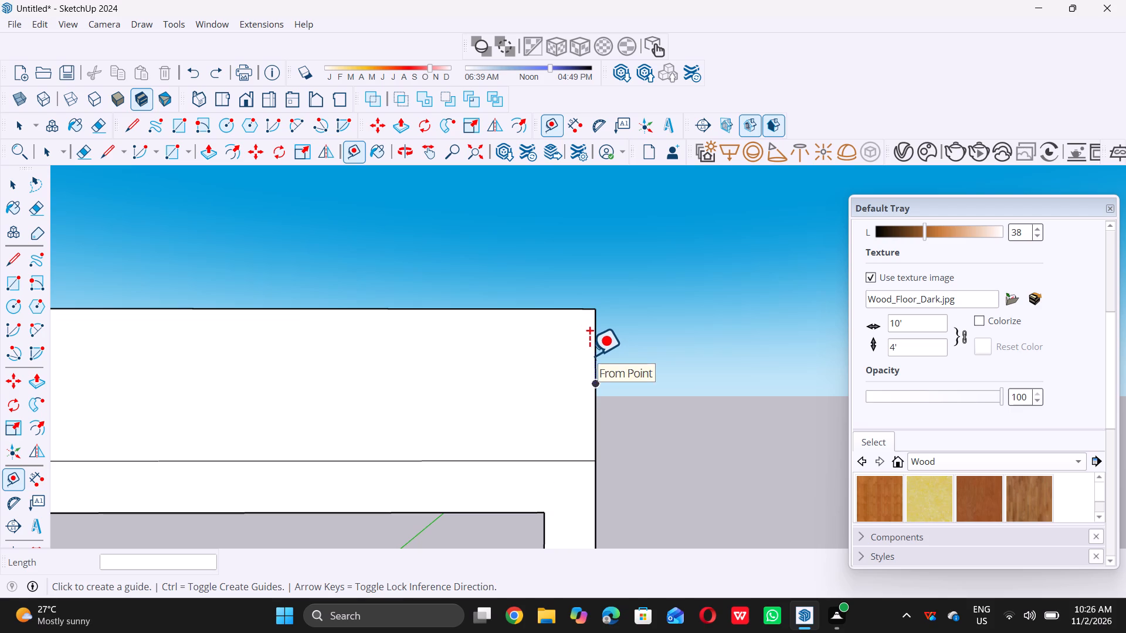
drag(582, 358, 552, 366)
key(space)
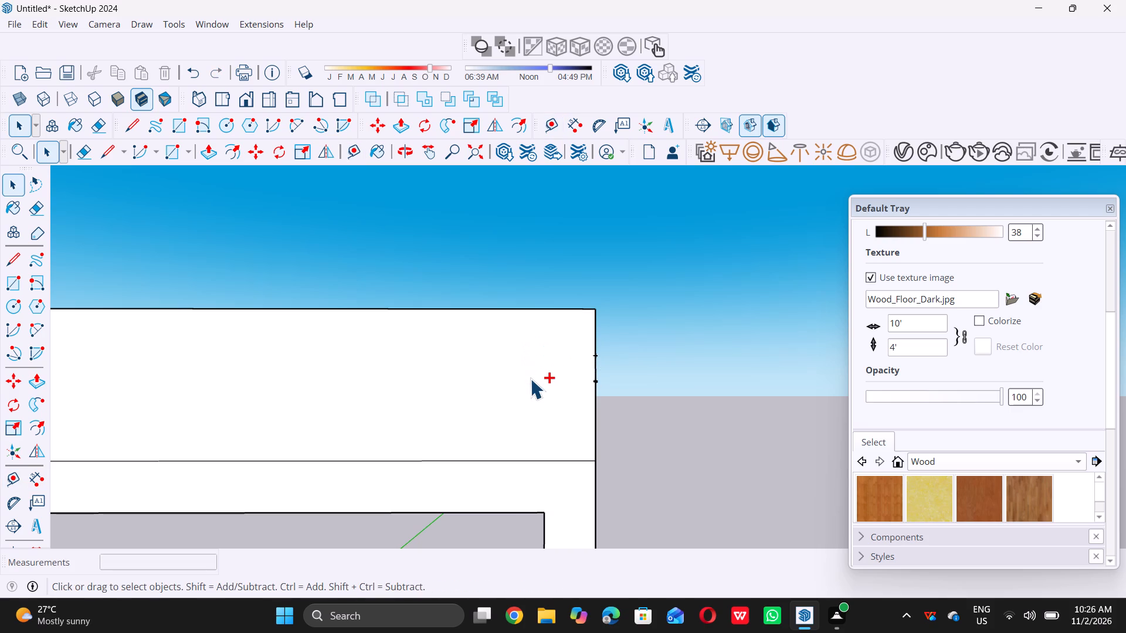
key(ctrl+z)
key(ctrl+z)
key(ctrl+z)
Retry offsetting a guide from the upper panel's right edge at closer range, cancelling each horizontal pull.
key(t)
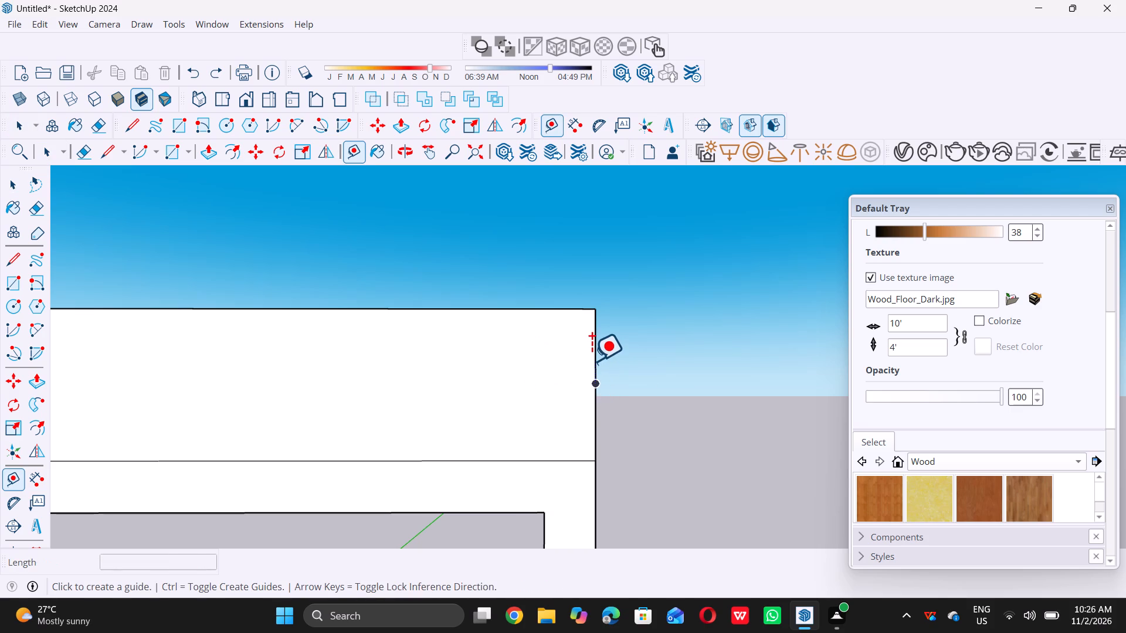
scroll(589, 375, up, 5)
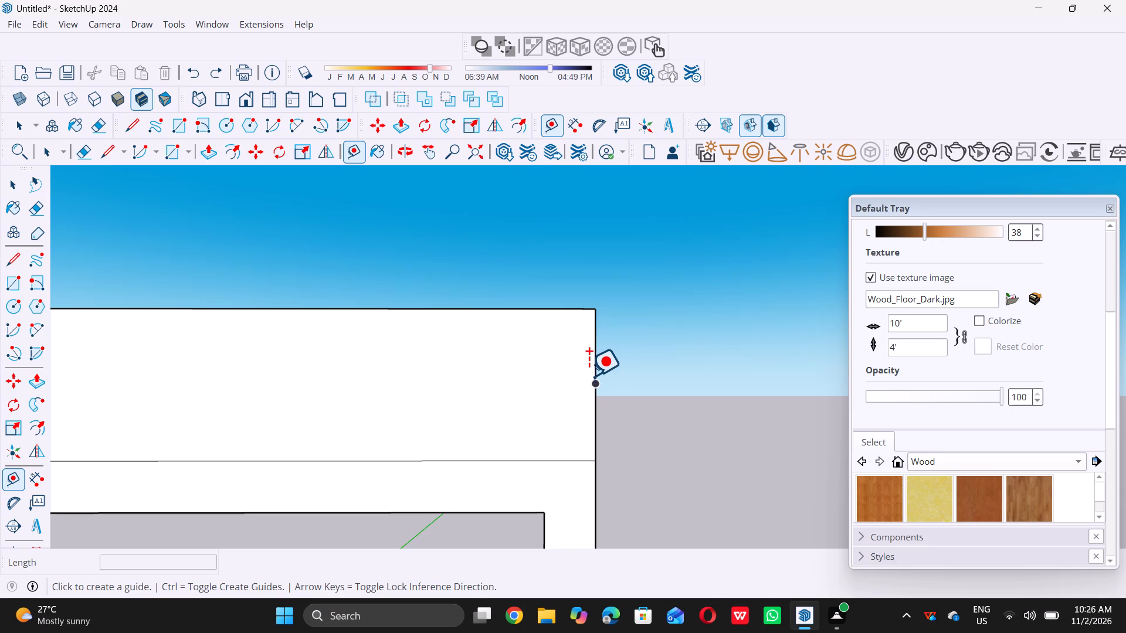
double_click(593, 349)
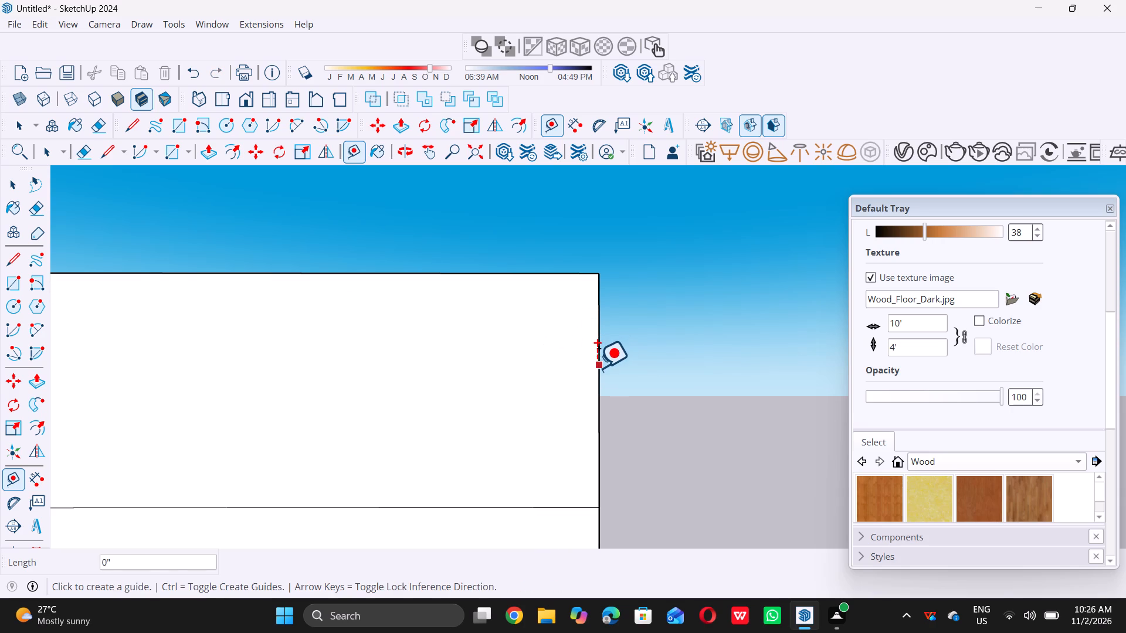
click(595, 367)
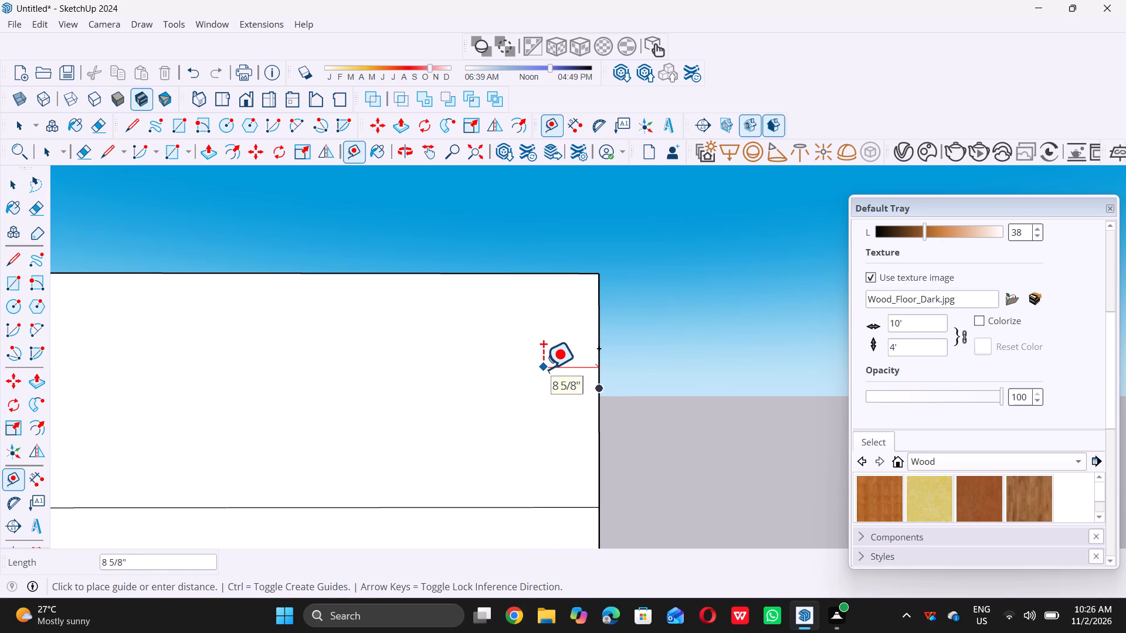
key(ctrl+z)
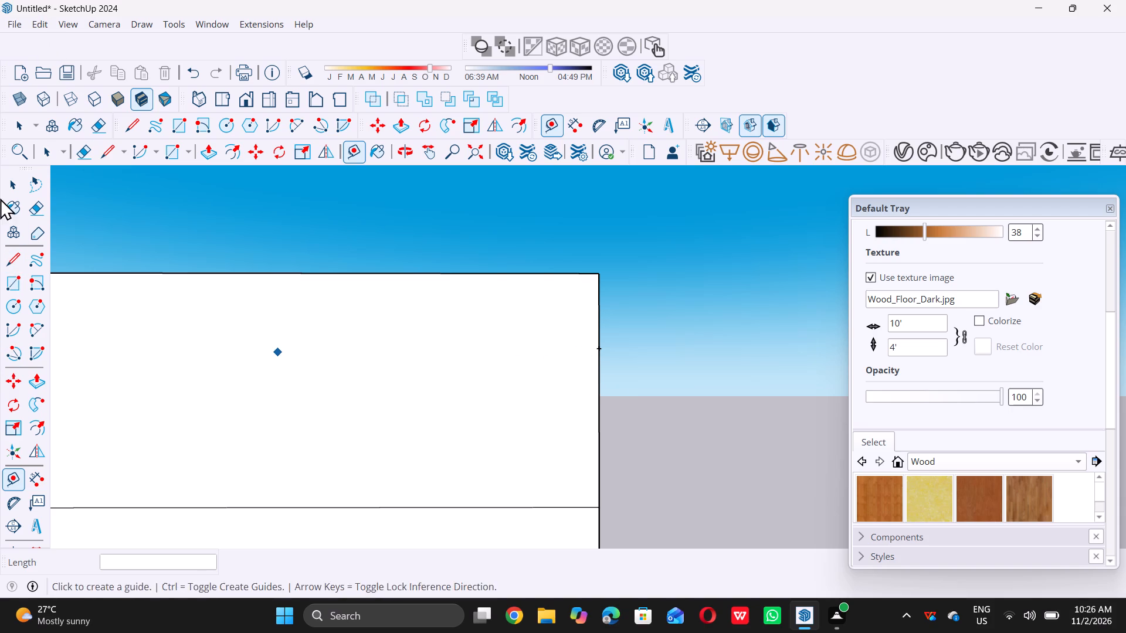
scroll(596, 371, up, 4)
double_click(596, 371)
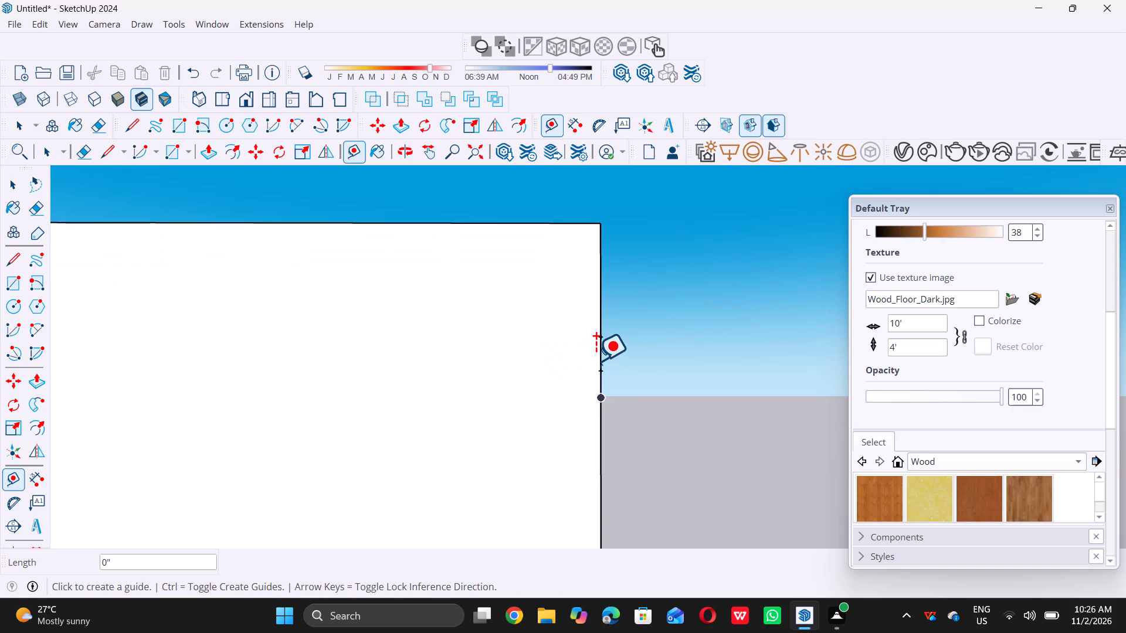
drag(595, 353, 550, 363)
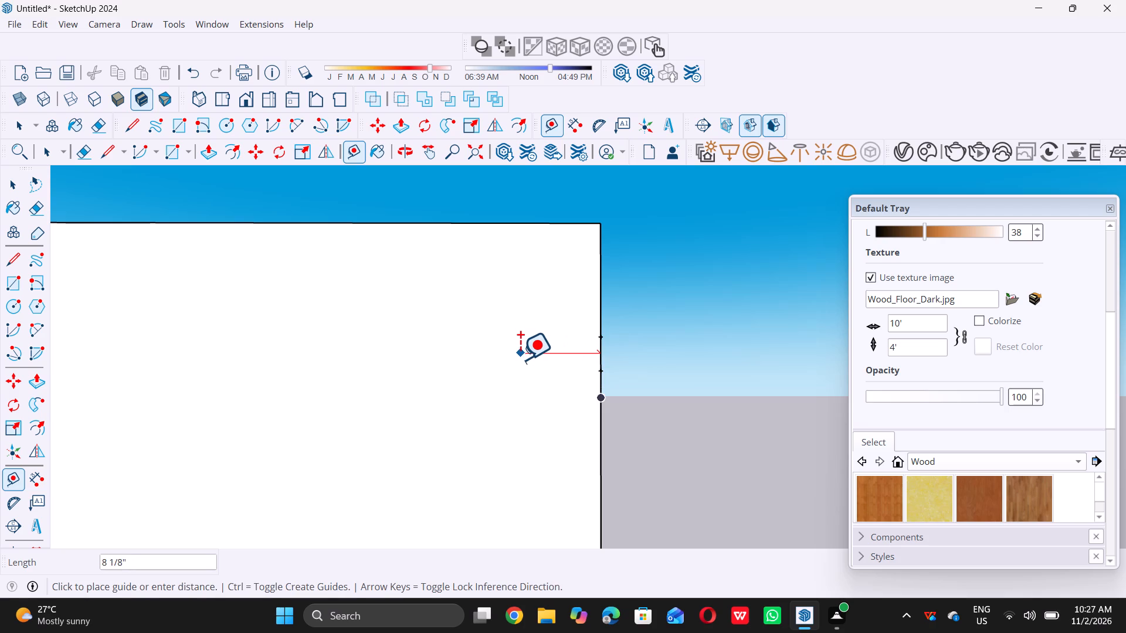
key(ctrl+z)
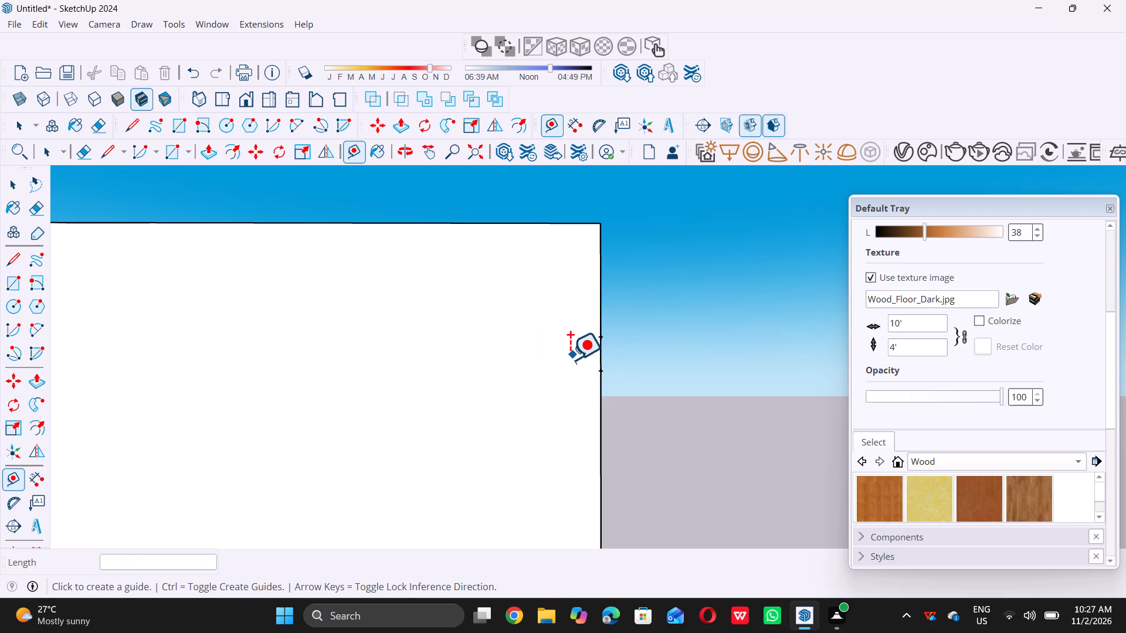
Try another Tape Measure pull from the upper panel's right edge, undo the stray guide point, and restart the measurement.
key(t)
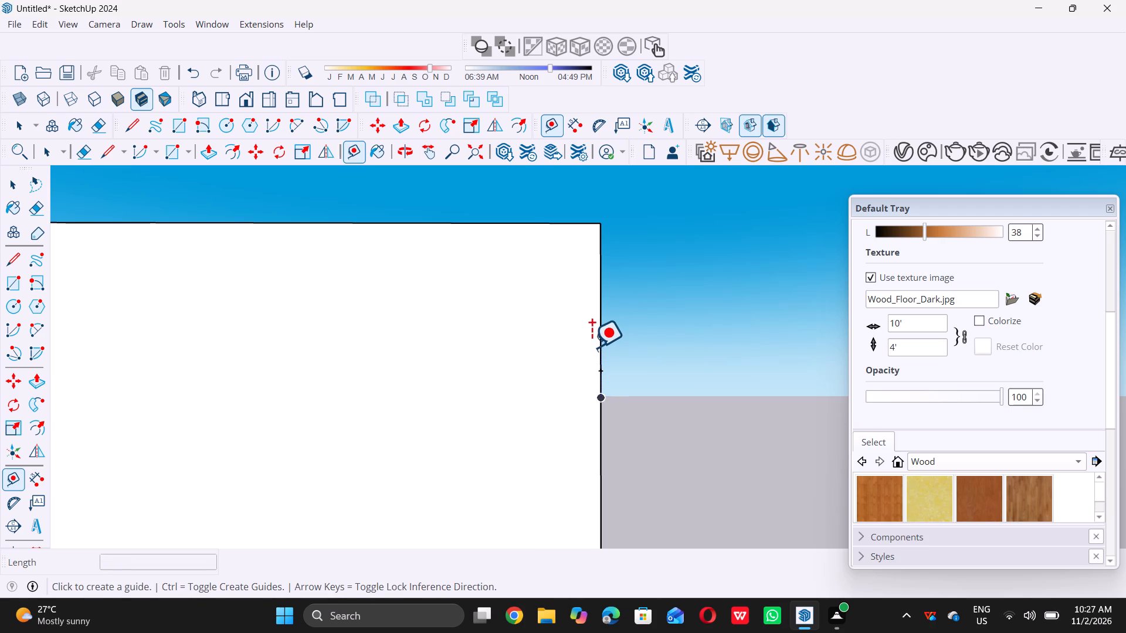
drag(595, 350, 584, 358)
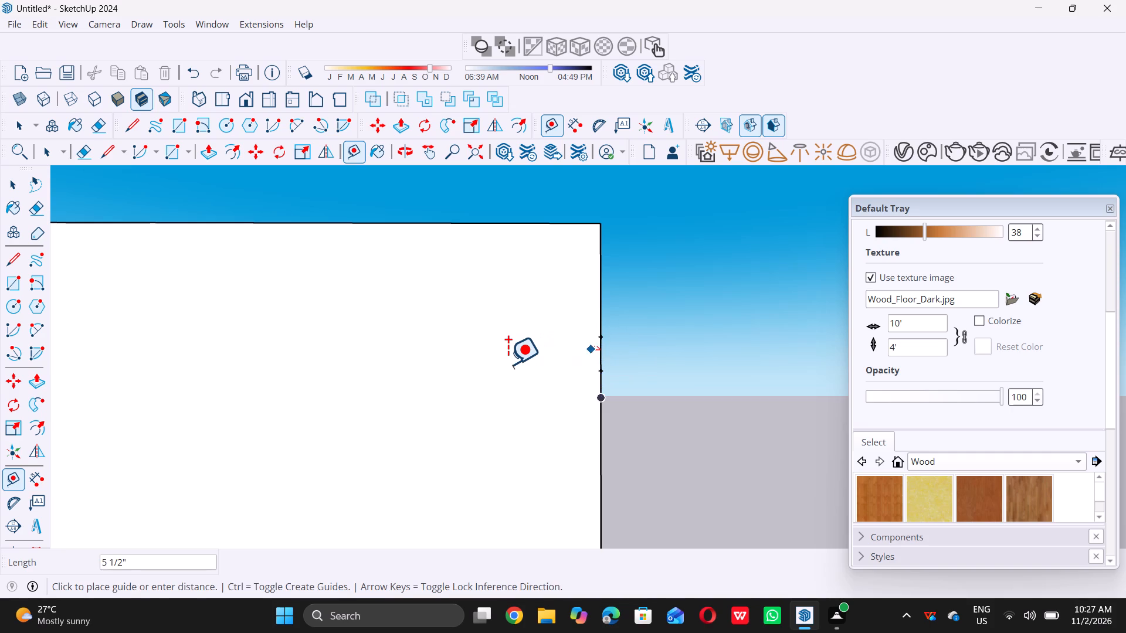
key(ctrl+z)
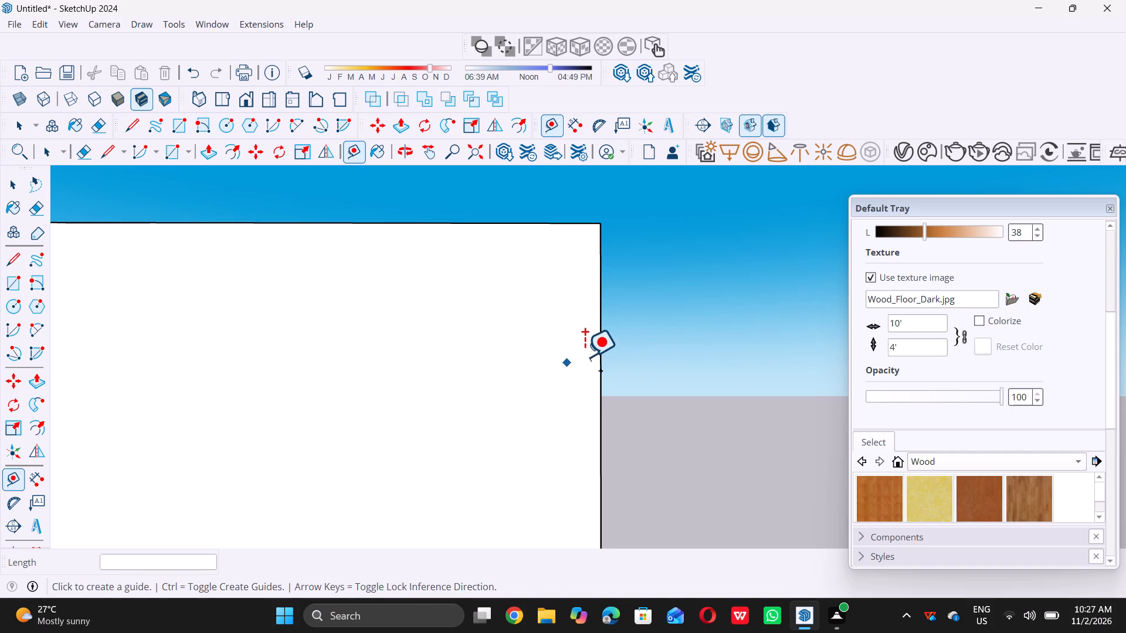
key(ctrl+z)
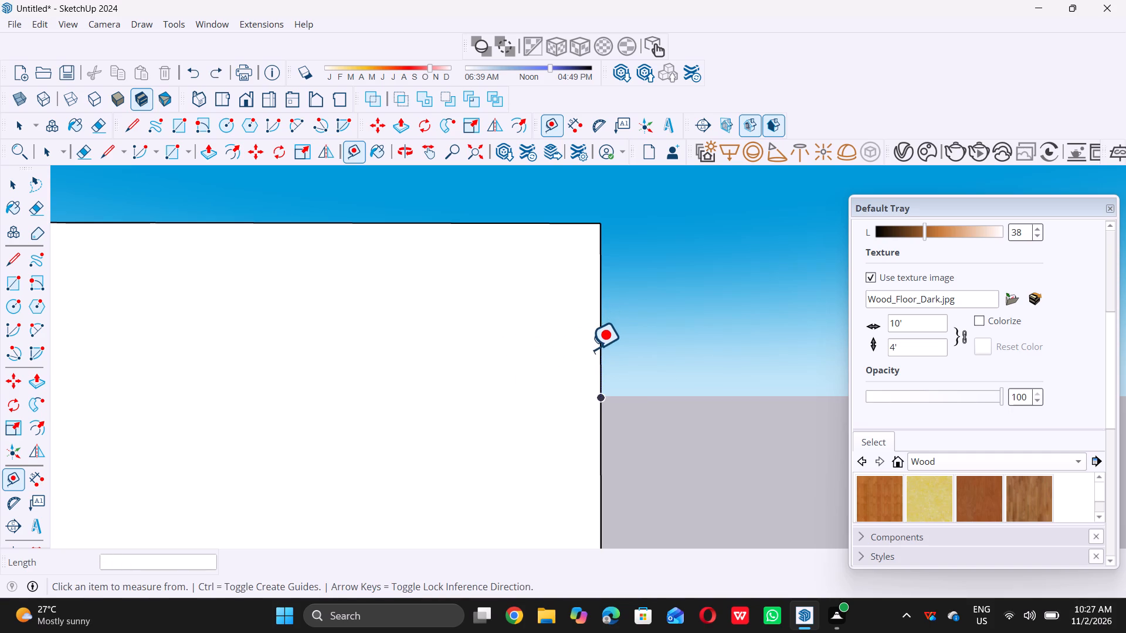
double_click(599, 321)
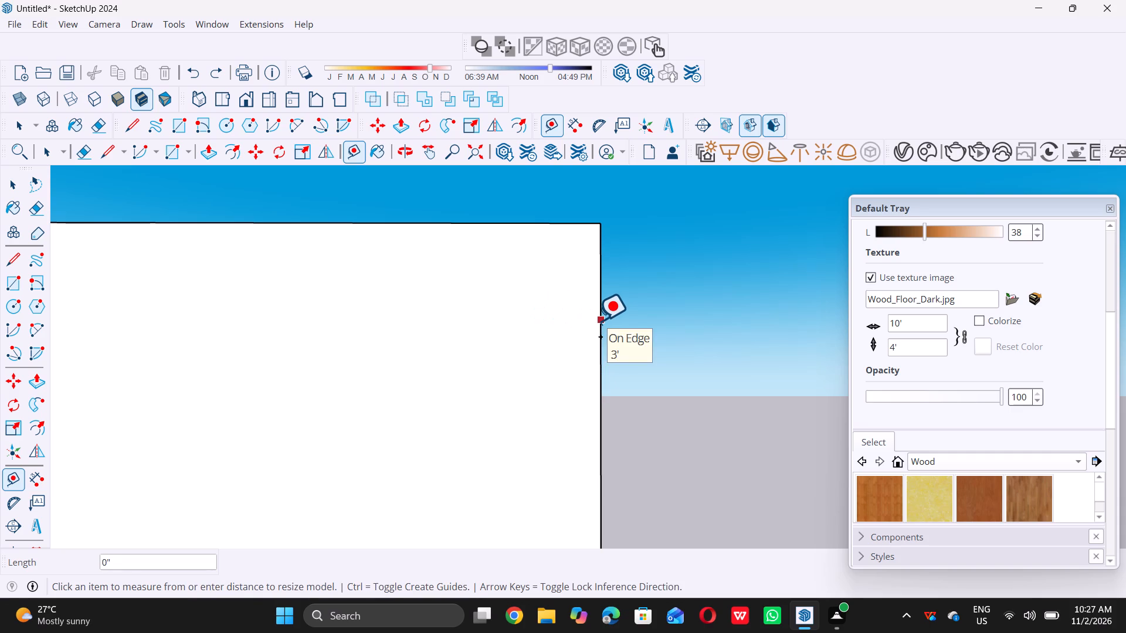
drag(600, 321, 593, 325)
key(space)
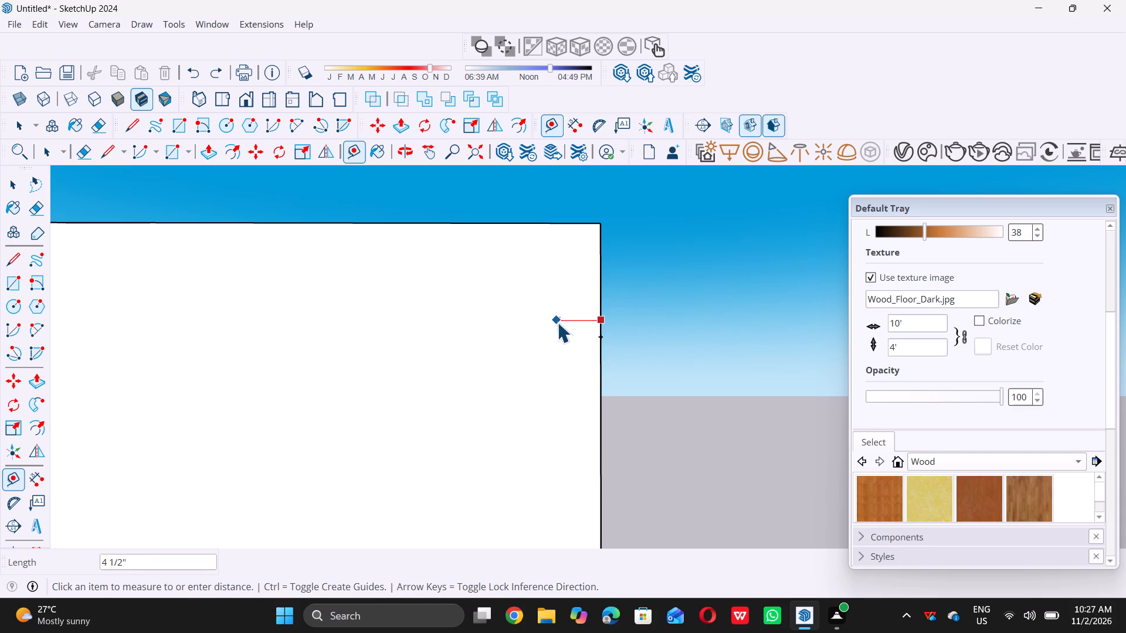
Place a vertical guide 1' inward from the upper panel's right edge with the Tape Measure.
key(t)
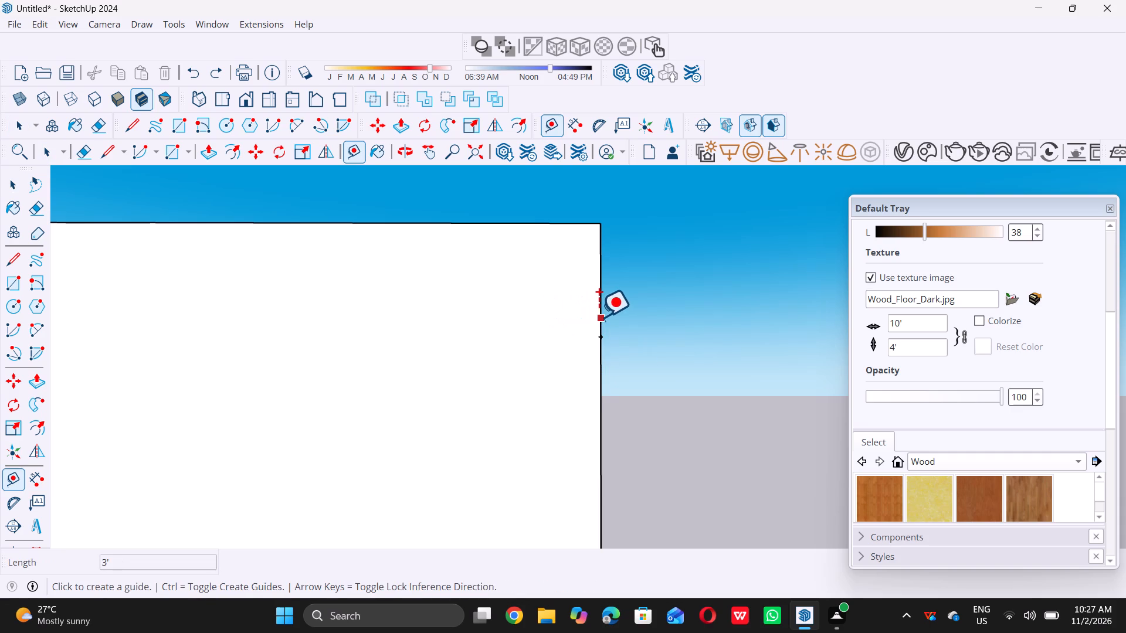
drag(599, 316, 586, 318)
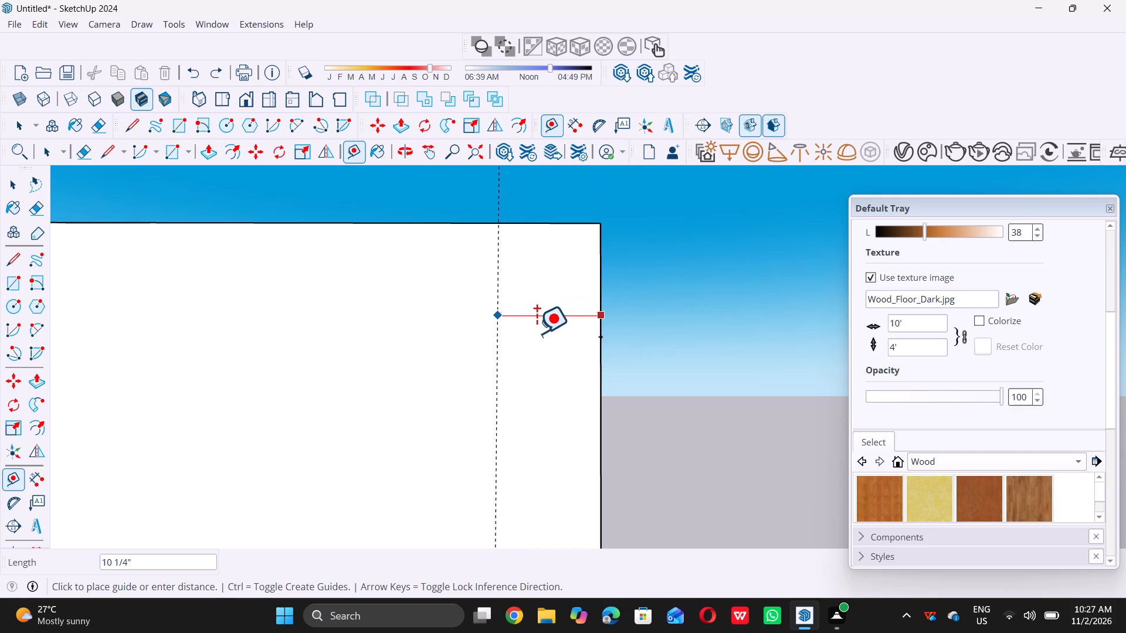
key(1)
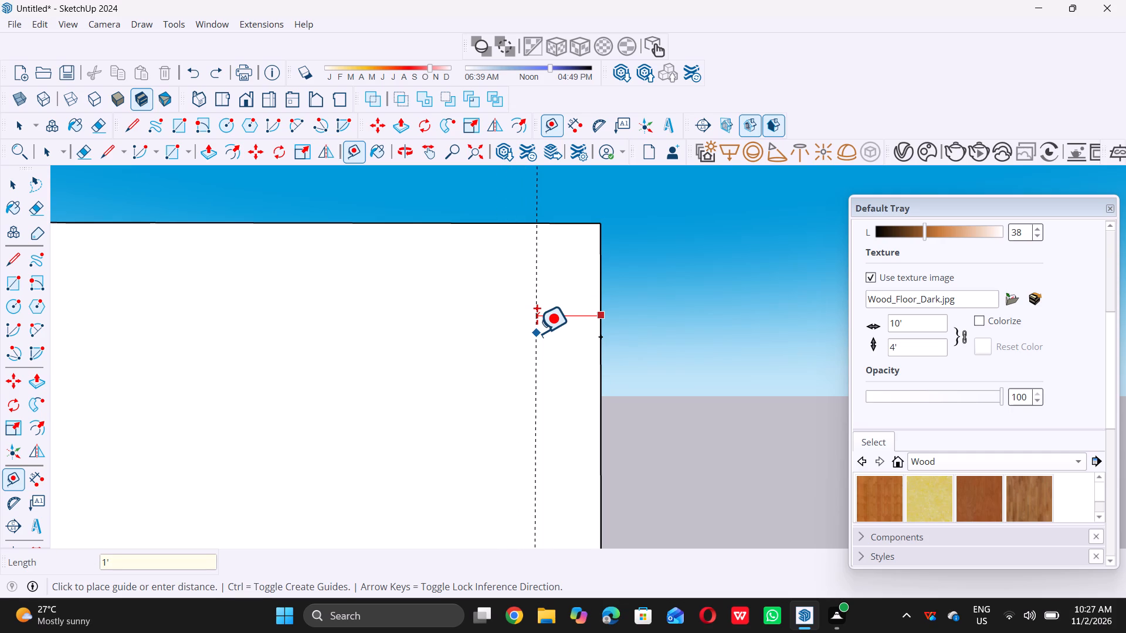
key(apostrophe)
key(Return)
key(space)
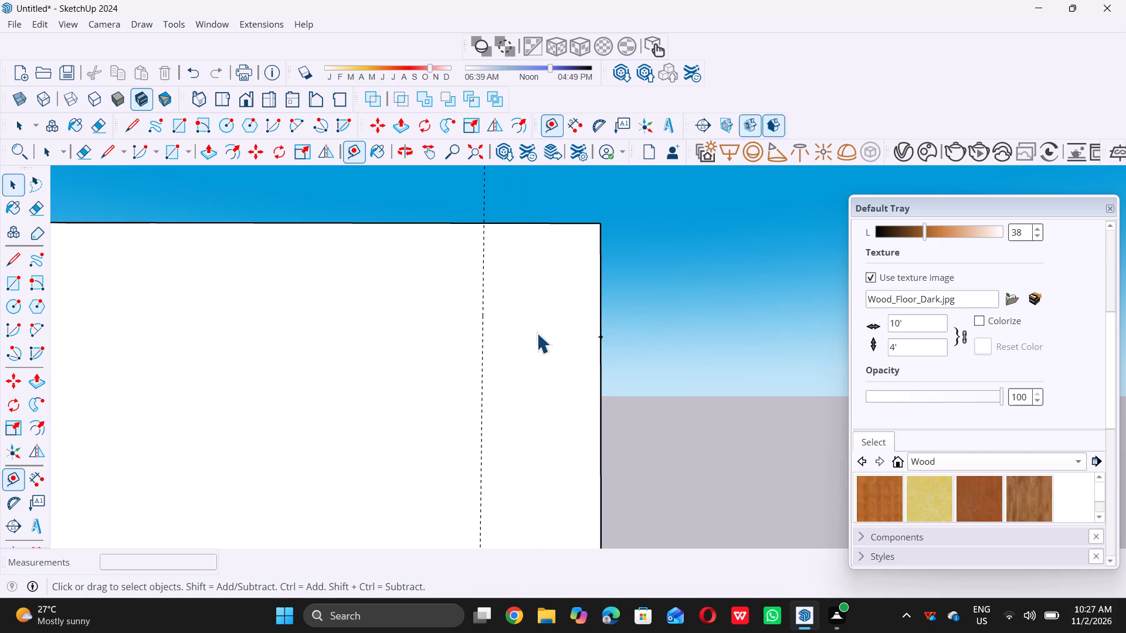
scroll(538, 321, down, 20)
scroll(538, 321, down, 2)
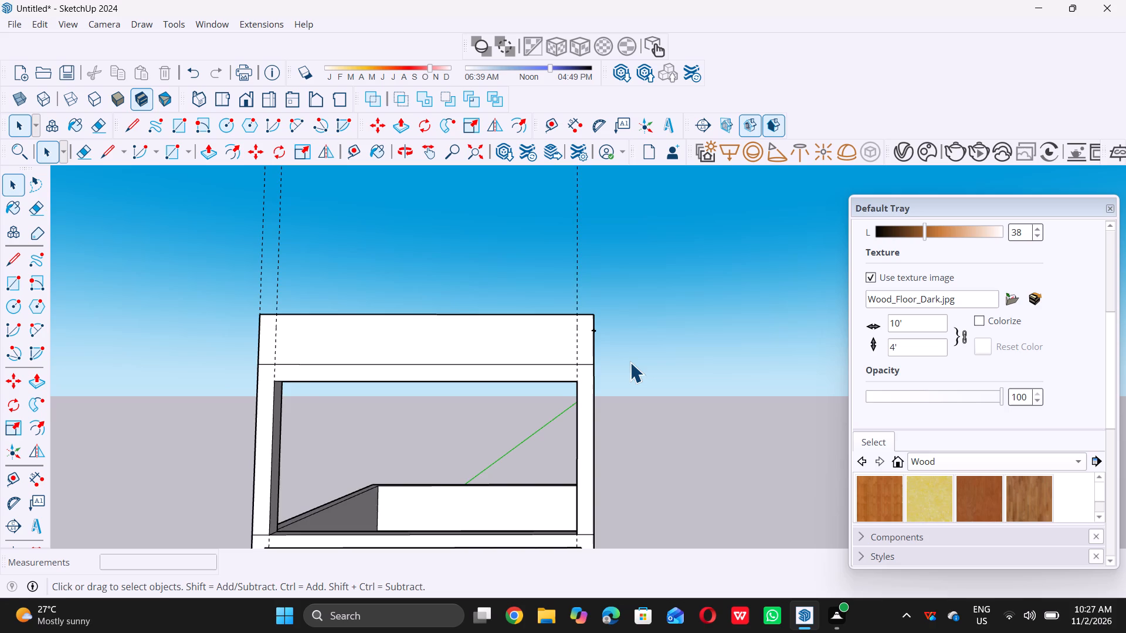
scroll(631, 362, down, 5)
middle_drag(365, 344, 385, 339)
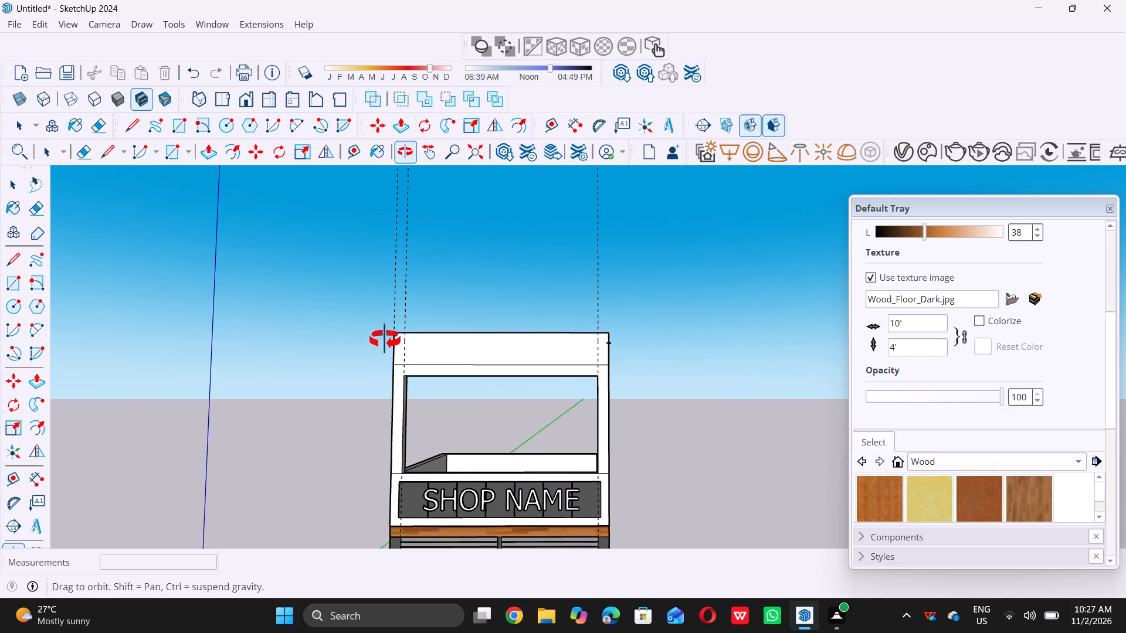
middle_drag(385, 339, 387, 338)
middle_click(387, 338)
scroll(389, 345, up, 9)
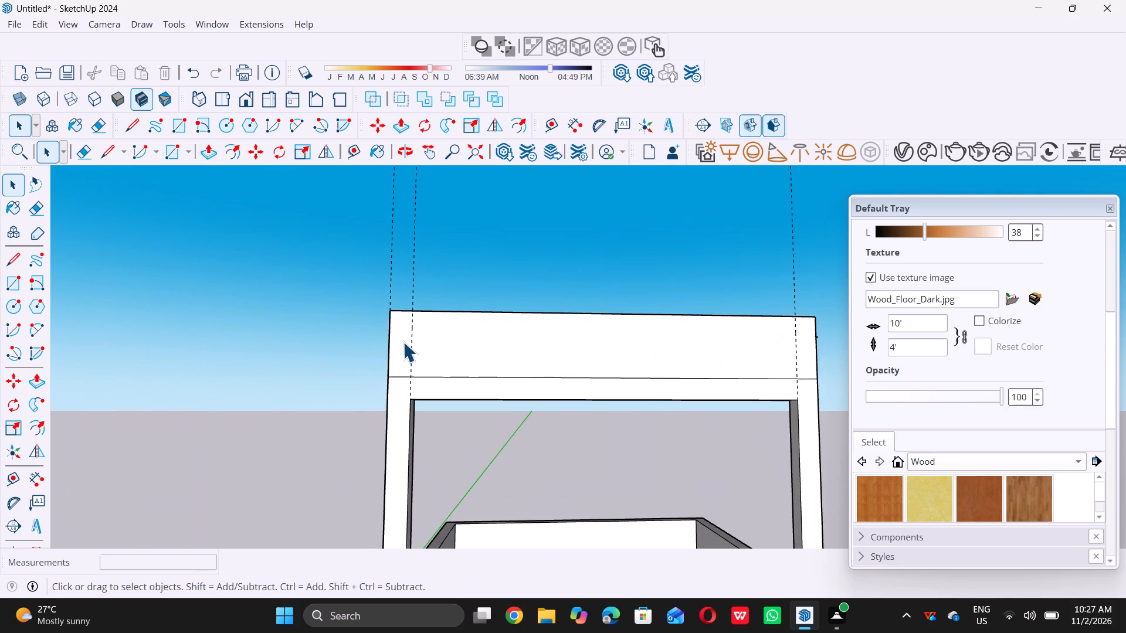
Draw a 1' by 3' rectangle on the upper panel's left end, from the guide's intersection with the panel's bottom line to the outer top corner.
key(r)
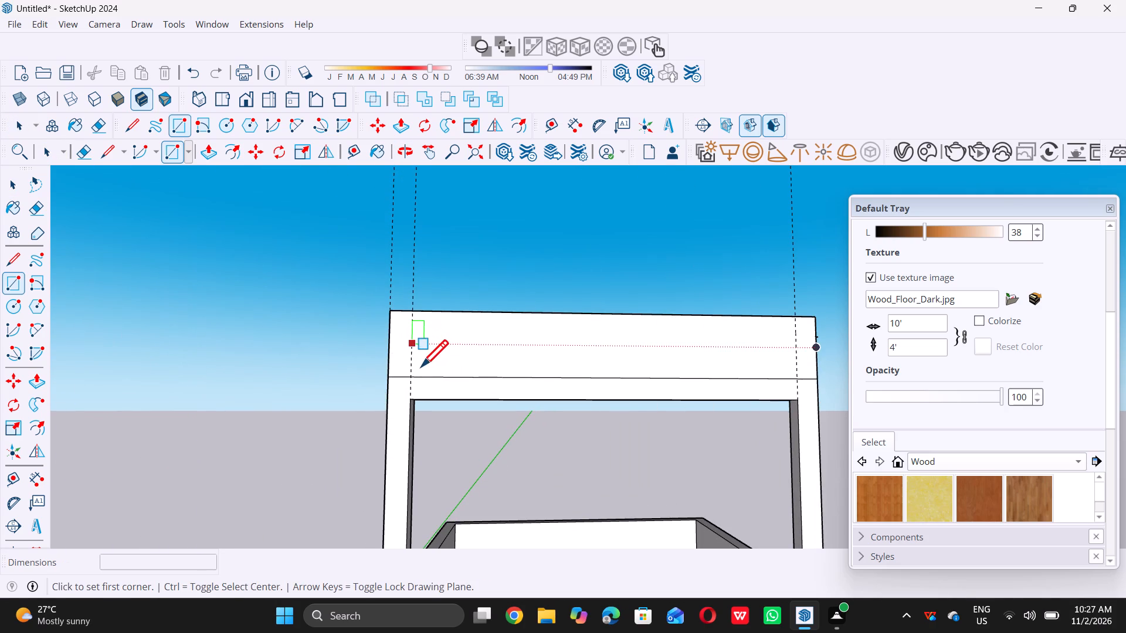
scroll(423, 362, up, 6)
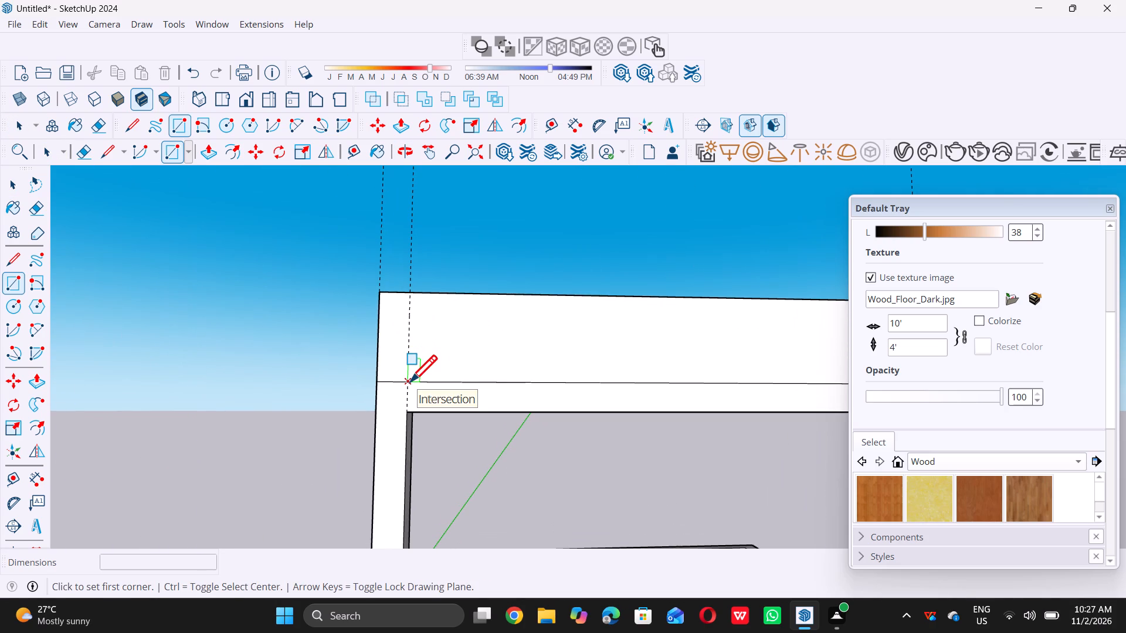
double_click(410, 382)
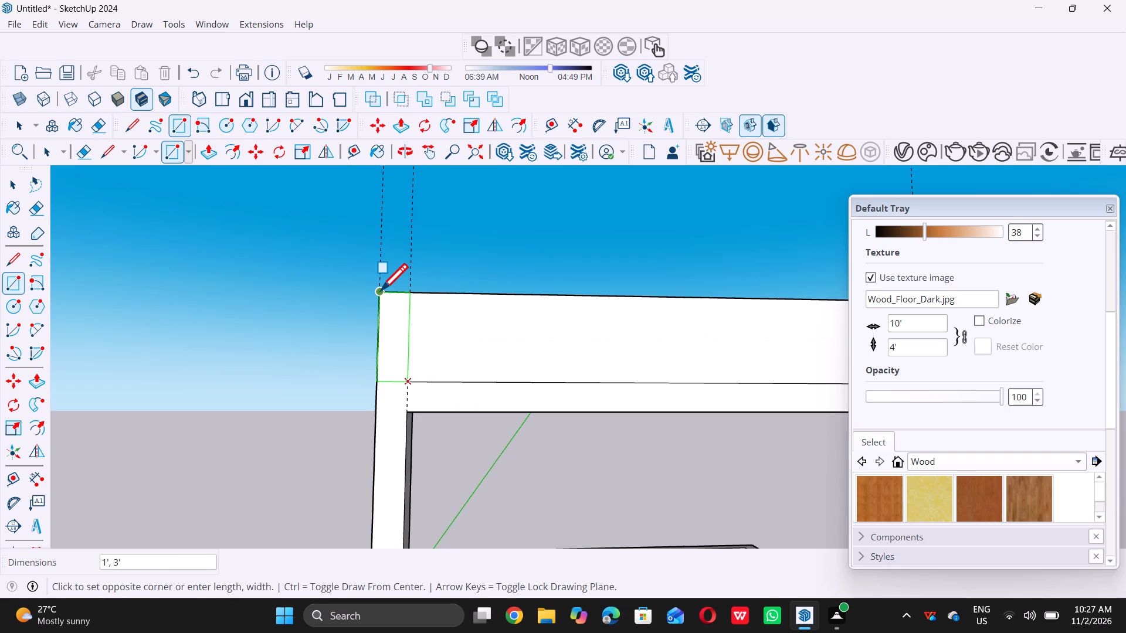
double_click(381, 290)
Draw a matching 3' high rectangle on the upper panel's right end, from the 1' inset guide to the outer top corner.
scroll(368, 319, down, 12)
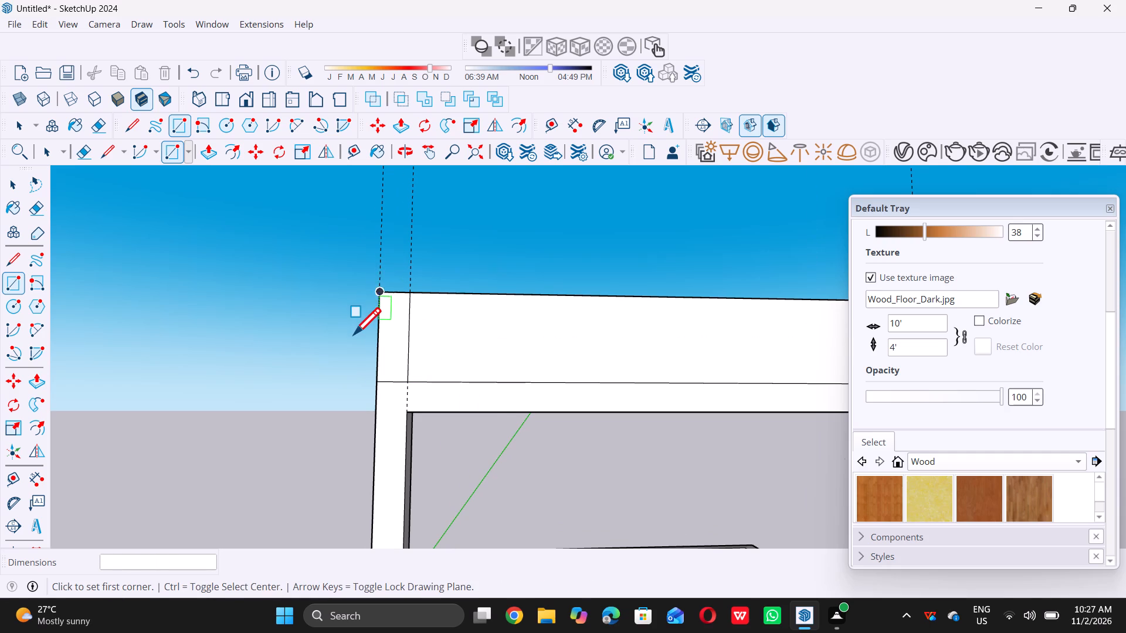
scroll(354, 334, down, 4)
scroll(663, 349, up, 11)
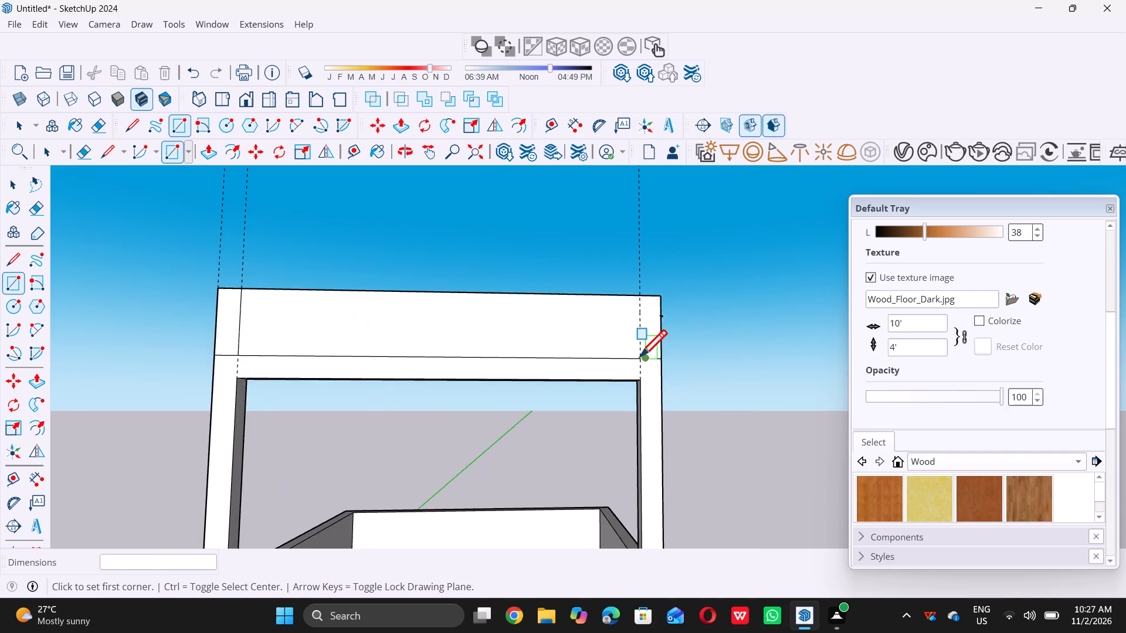
scroll(640, 356, up, 11)
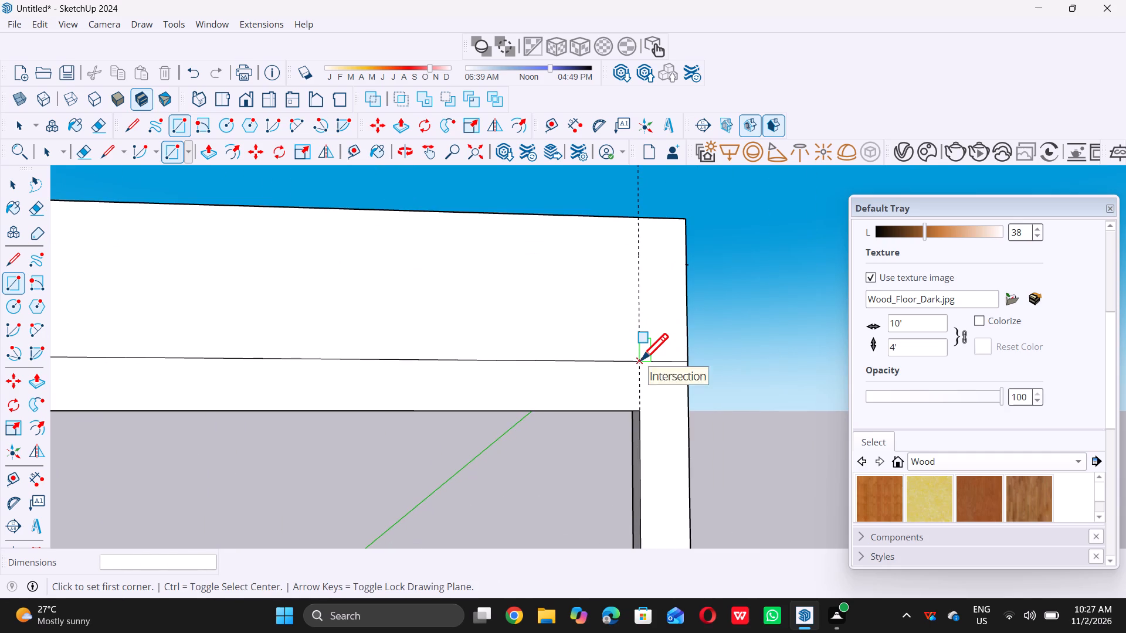
click(641, 360)
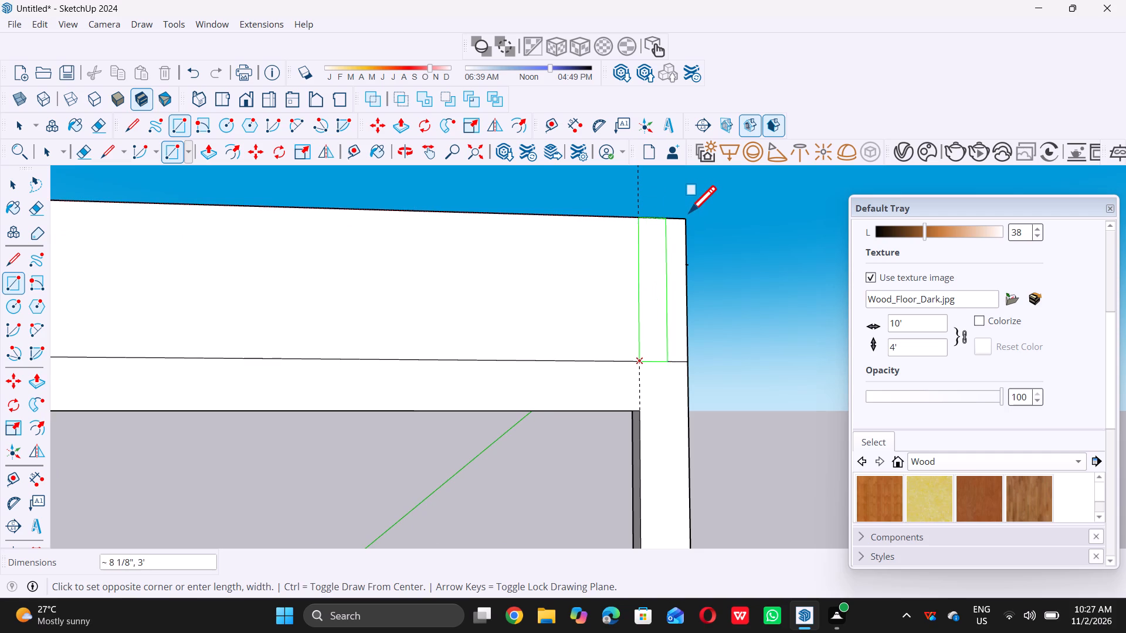
triple_click(685, 221)
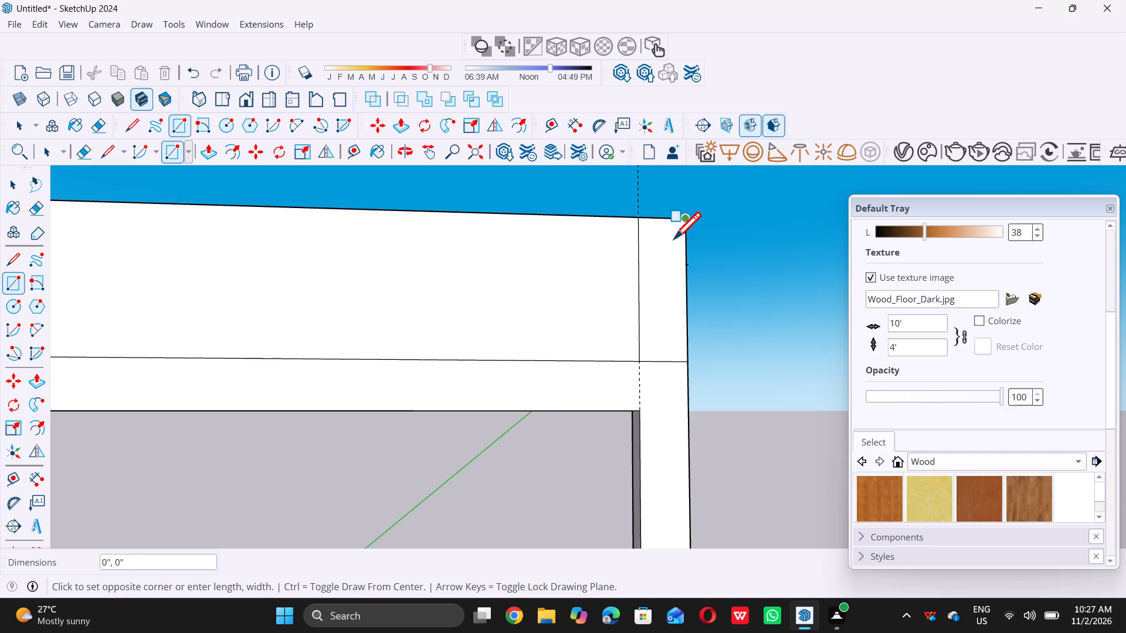
key(space)
Delete all construction guides from the model.
scroll(677, 263, down, 20)
scroll(677, 263, down, 2)
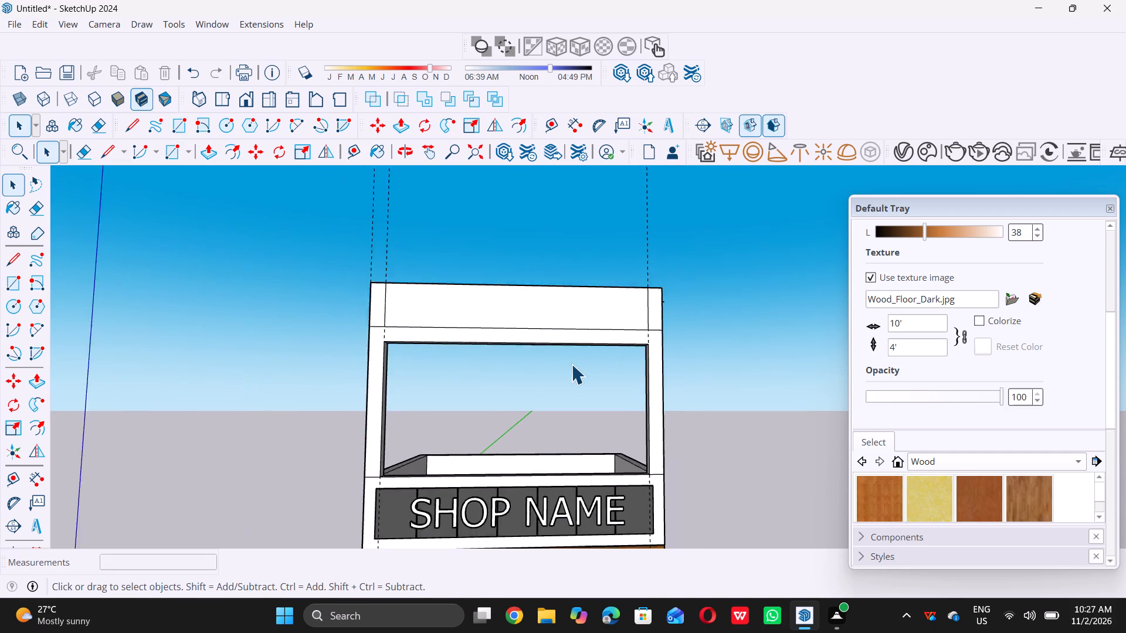
scroll(541, 358, down, 1)
middle_drag(473, 298, 502, 416)
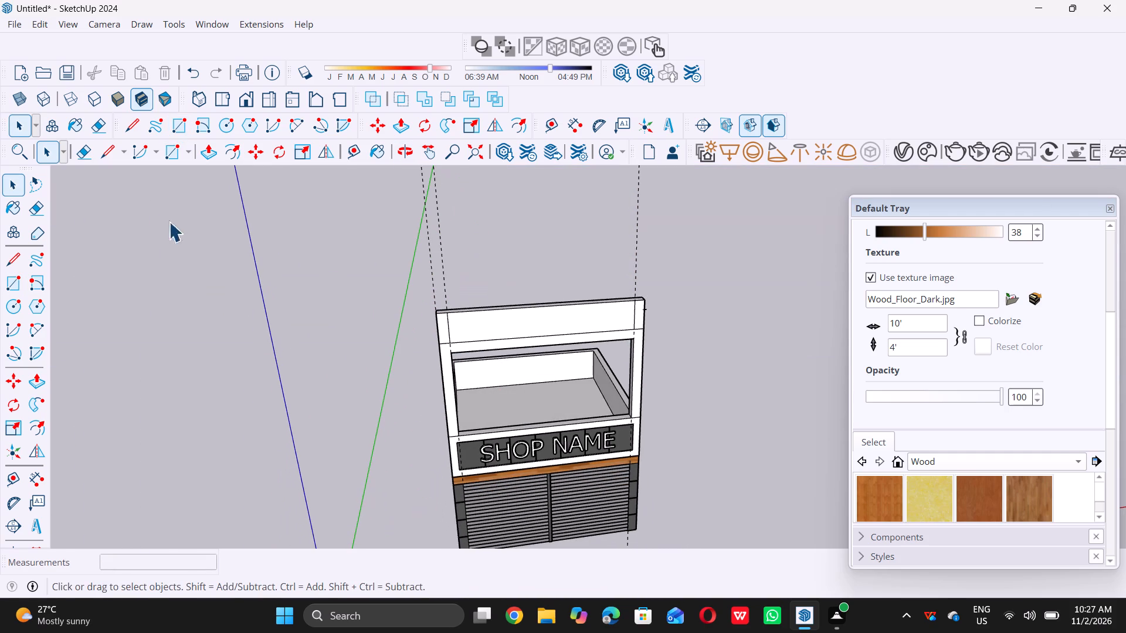
click(38, 23)
double_click(103, 171)
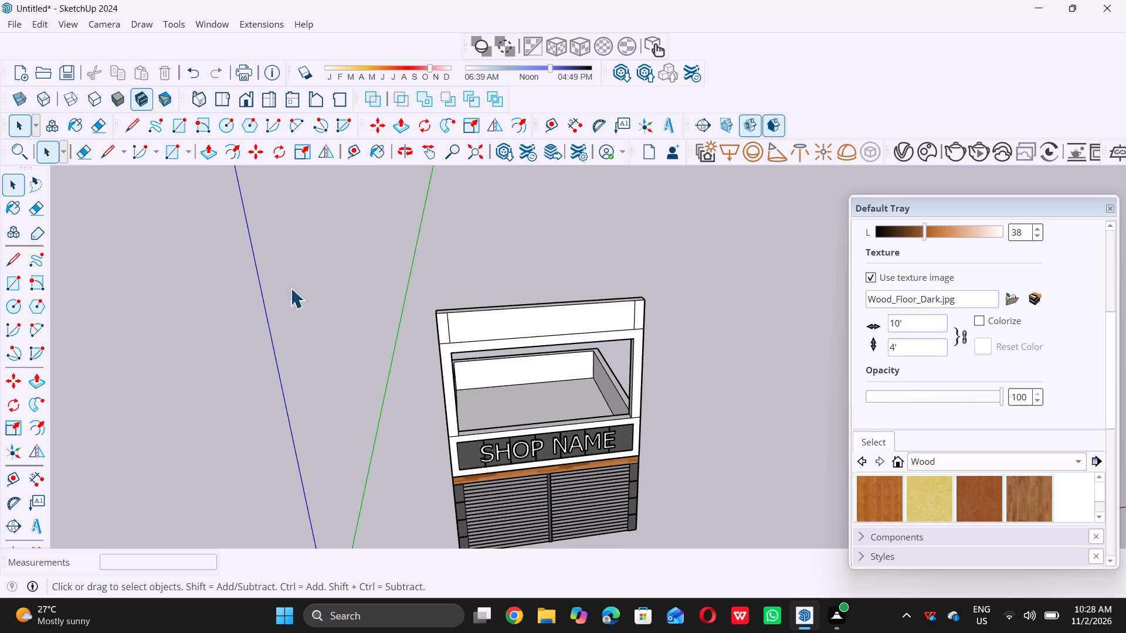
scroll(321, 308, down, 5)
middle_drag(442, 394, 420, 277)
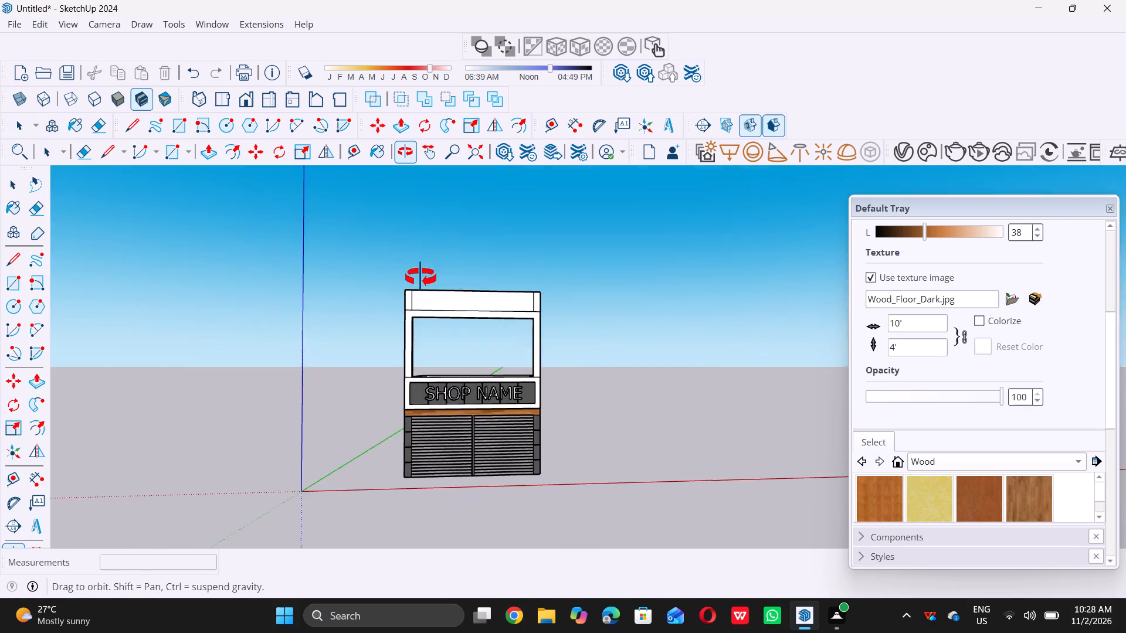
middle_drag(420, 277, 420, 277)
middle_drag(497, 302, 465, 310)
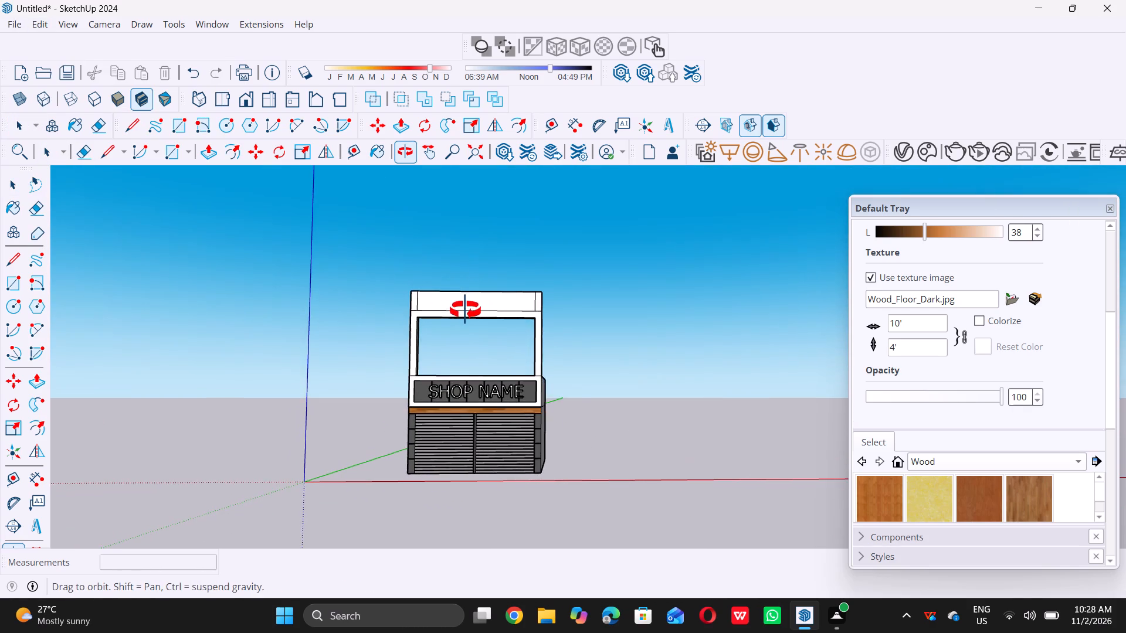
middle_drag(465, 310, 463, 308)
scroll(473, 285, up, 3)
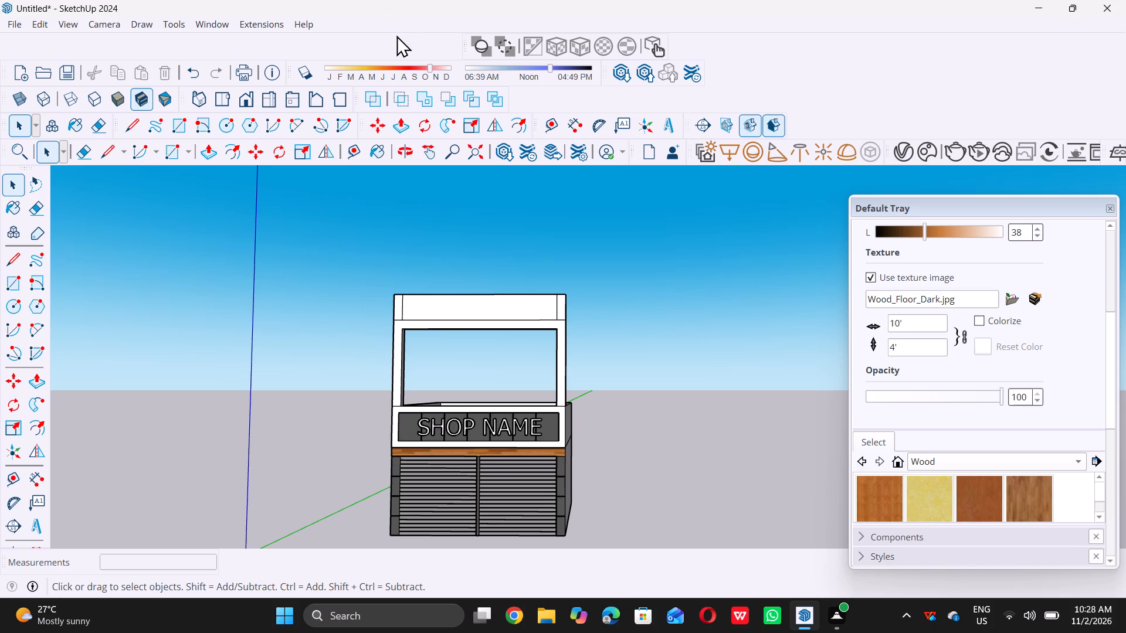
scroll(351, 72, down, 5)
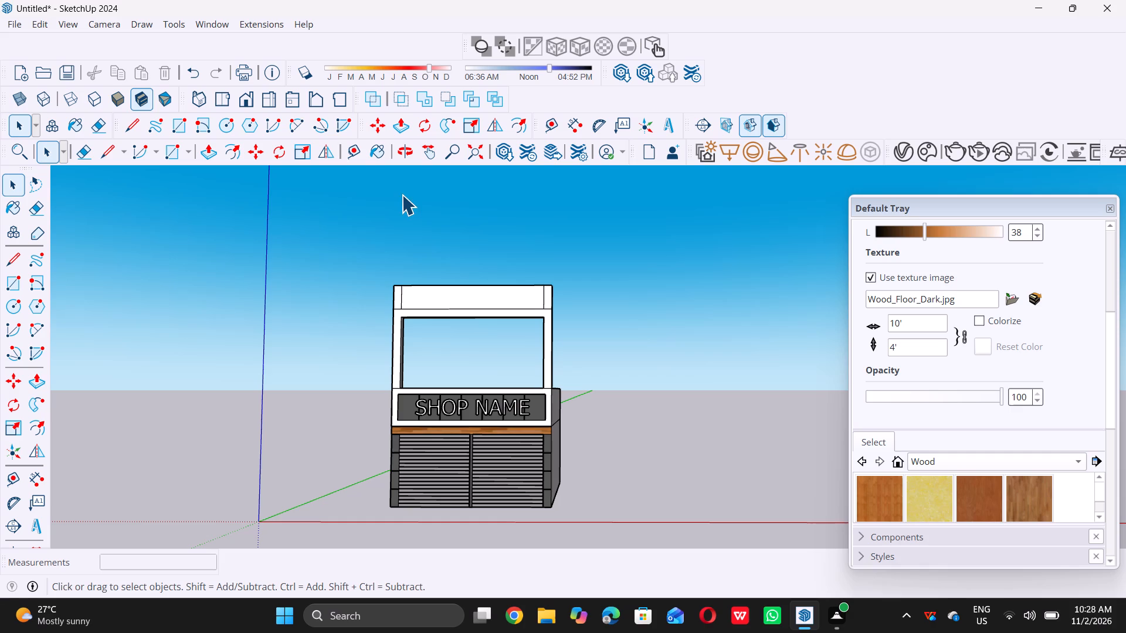
Draw a line about 10 15/16" long across the frame's top face, from the left division line's top end to the back edge.
middle_drag(419, 223, 408, 437)
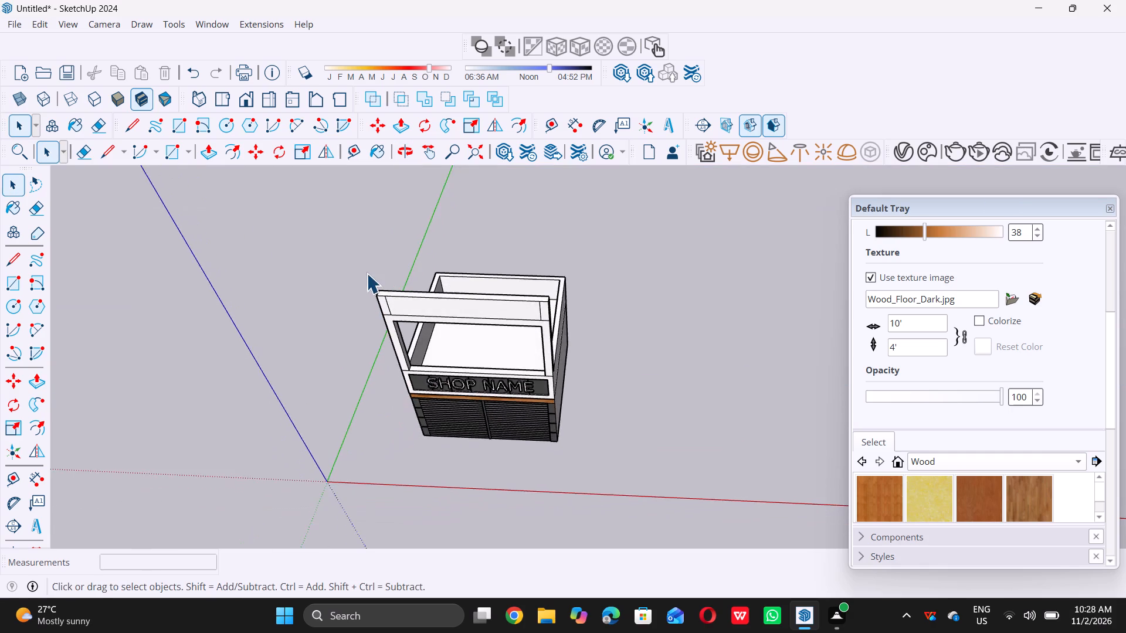
scroll(367, 273, up, 15)
scroll(394, 332, up, 4)
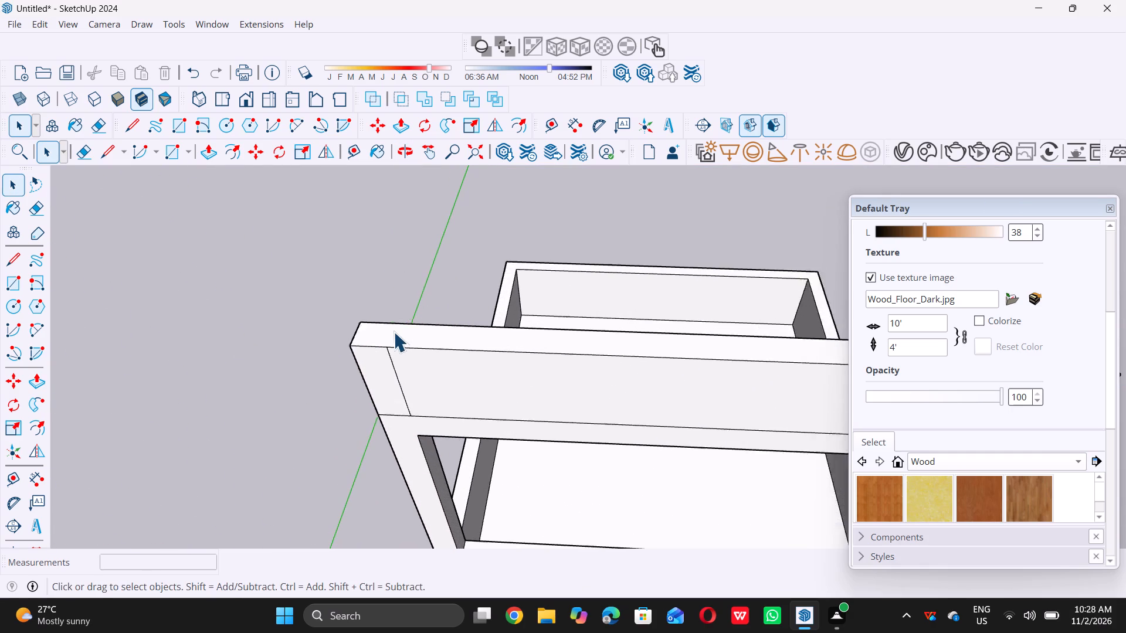
scroll(394, 332, up, 3)
key(l)
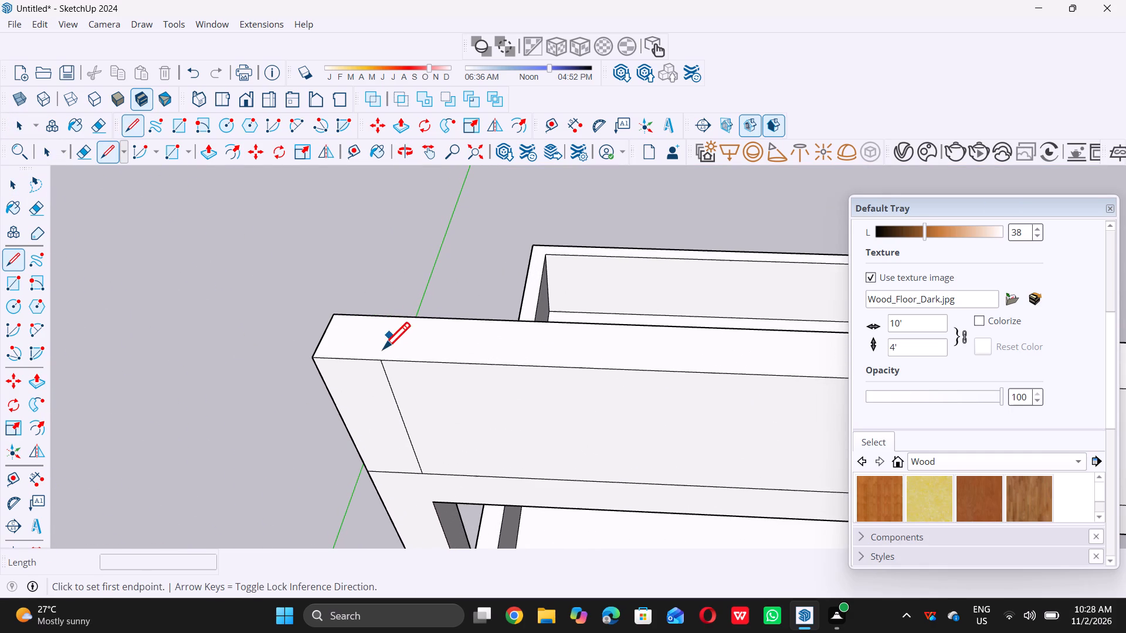
double_click(384, 363)
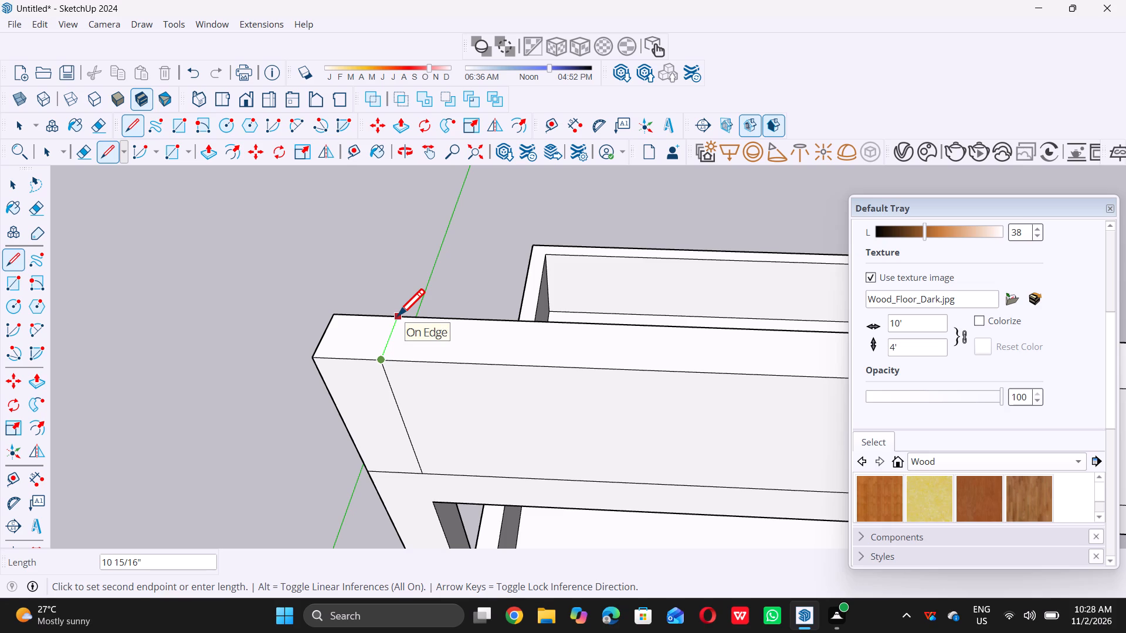
double_click(398, 315)
scroll(199, 294, down, 5)
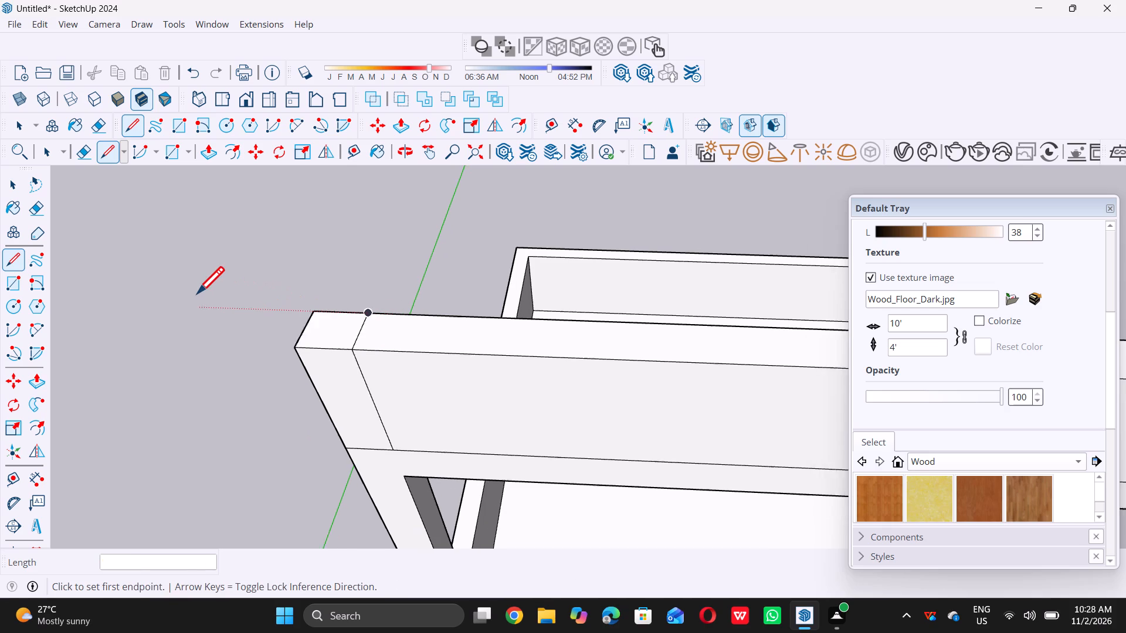
key(space)
Draw a line across the frame's top face from the right division line's top end to the back edge.
scroll(197, 293, down, 9)
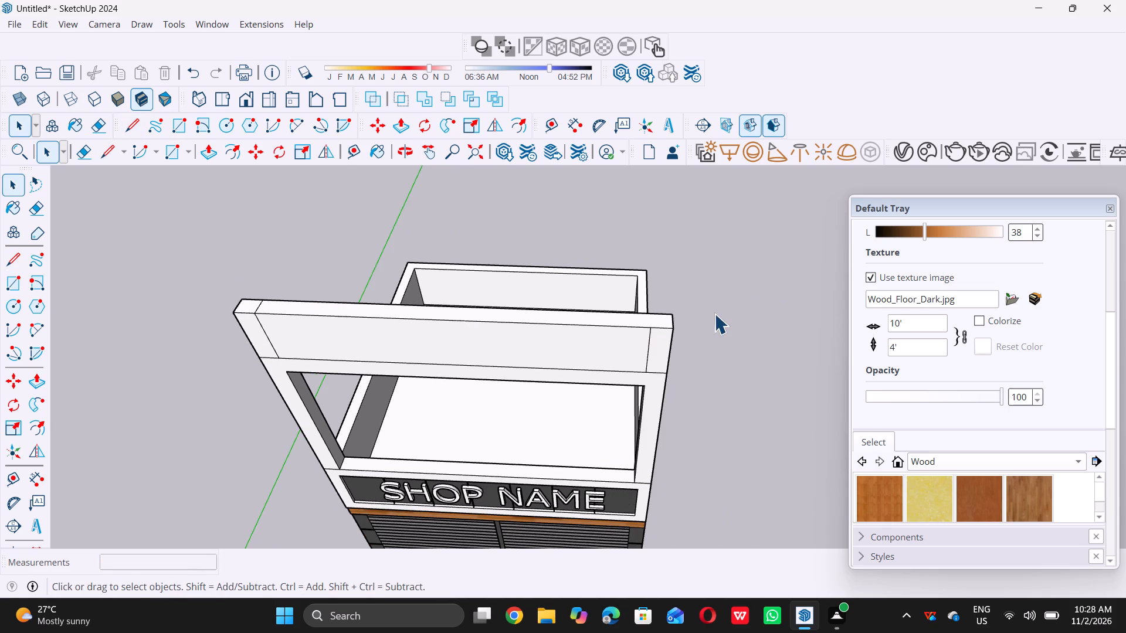
scroll(714, 314, up, 6)
scroll(667, 316, up, 3)
key(l)
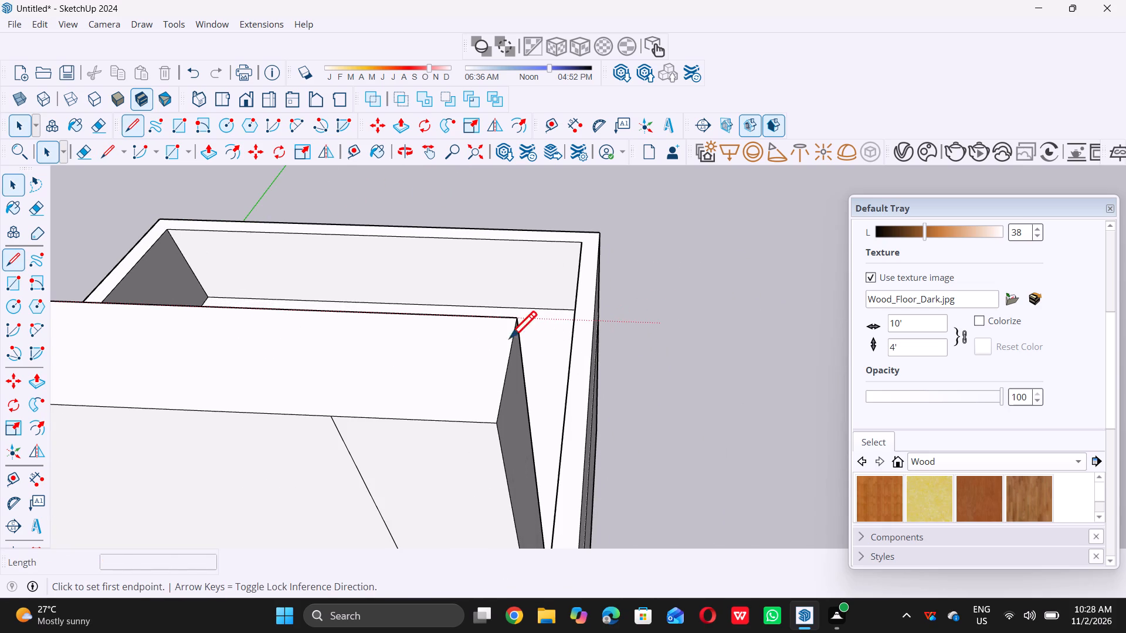
click(330, 418)
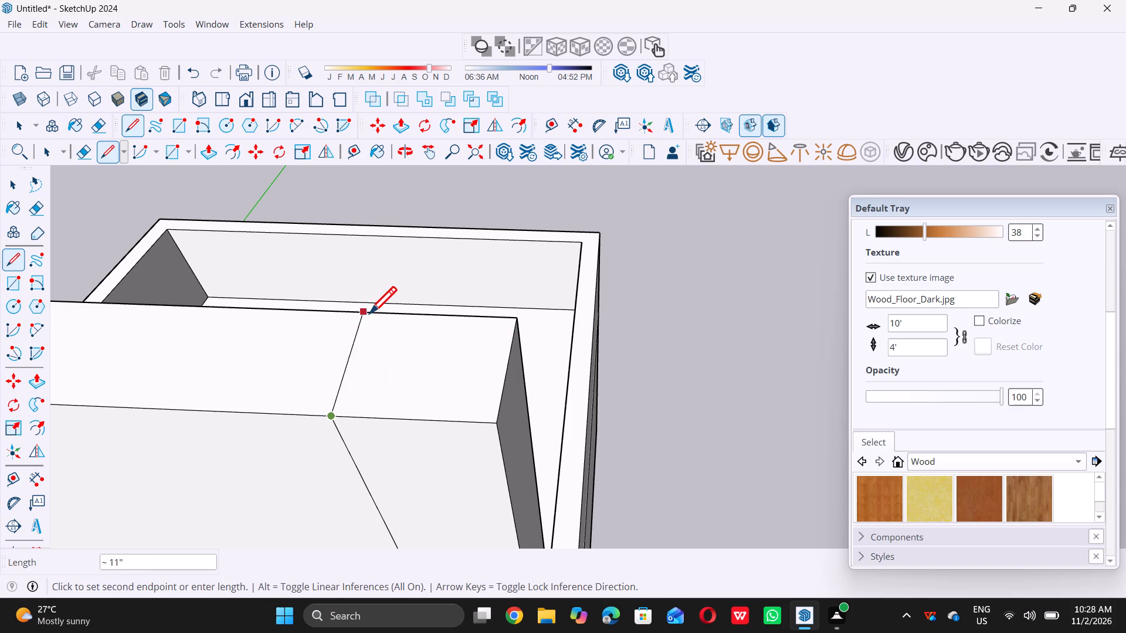
double_click(375, 312)
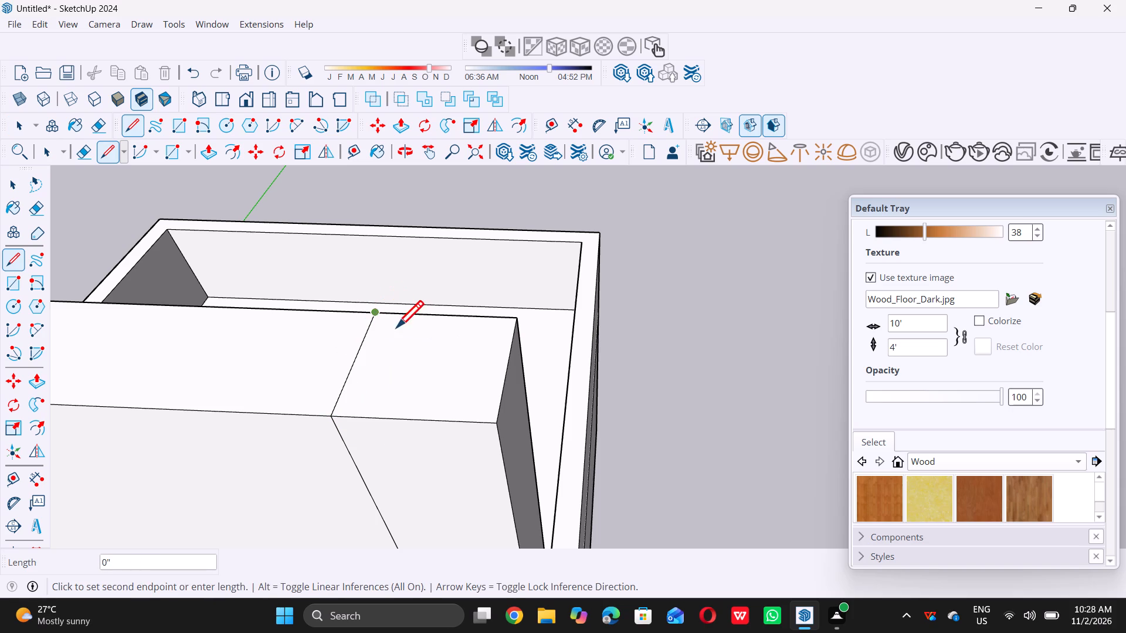
key(space)
scroll(480, 342, down, 20)
scroll(480, 342, down, 2)
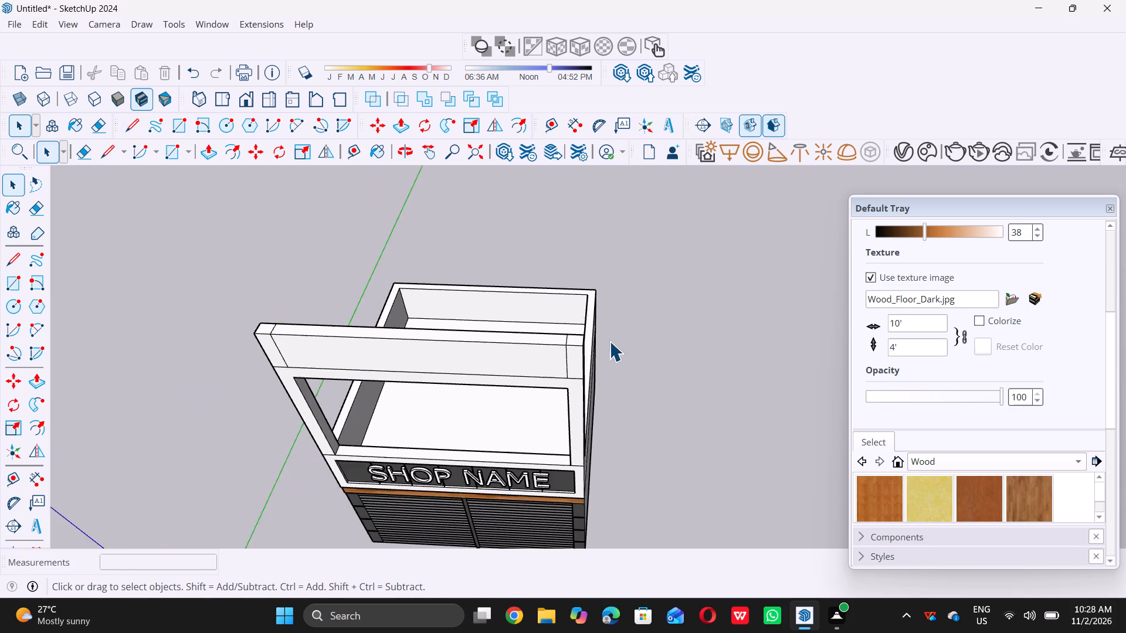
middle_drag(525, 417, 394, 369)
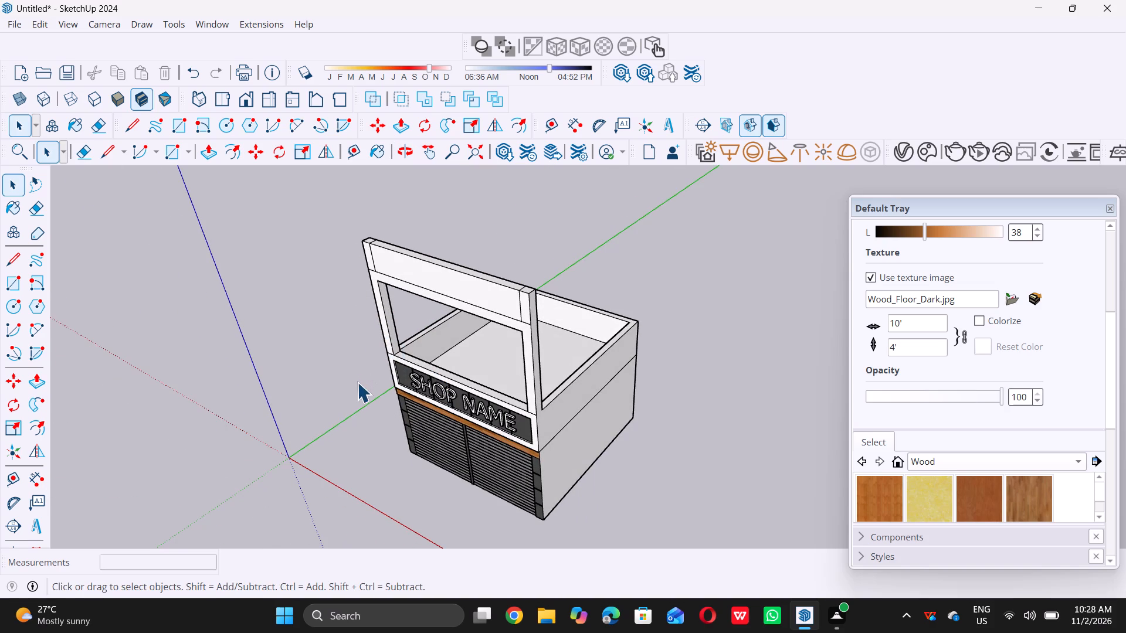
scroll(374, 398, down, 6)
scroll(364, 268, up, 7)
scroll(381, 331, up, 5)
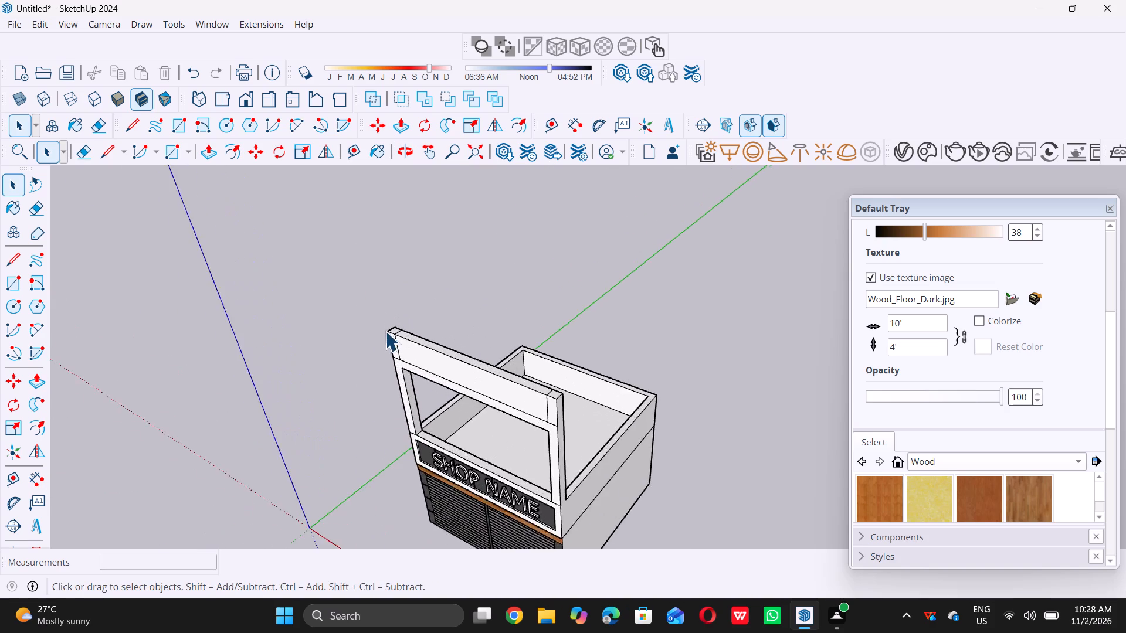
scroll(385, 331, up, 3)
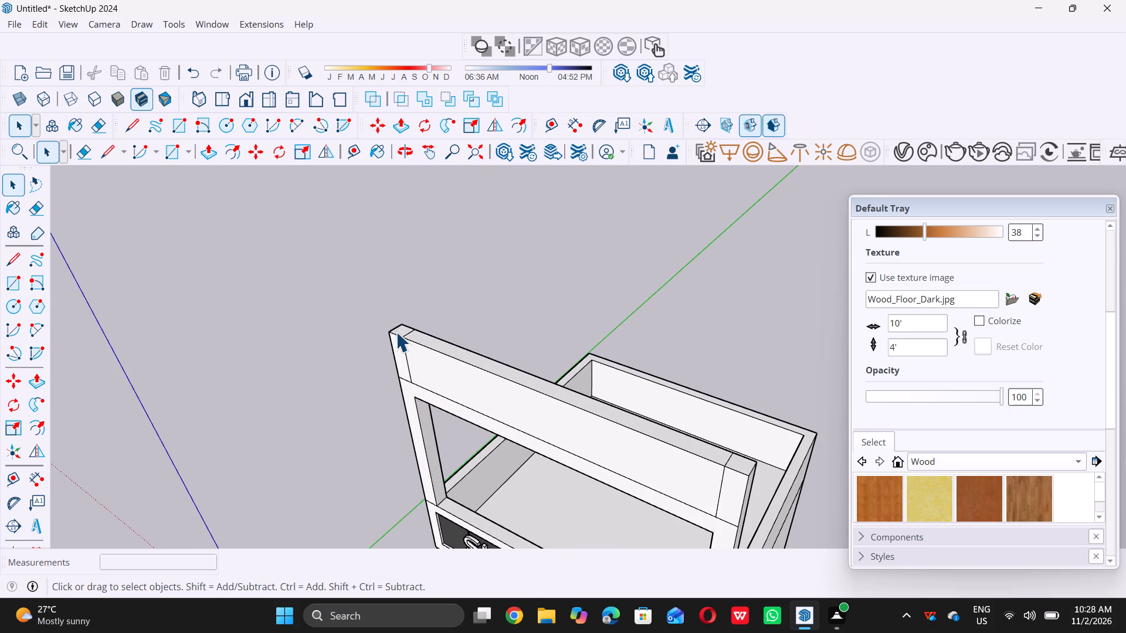
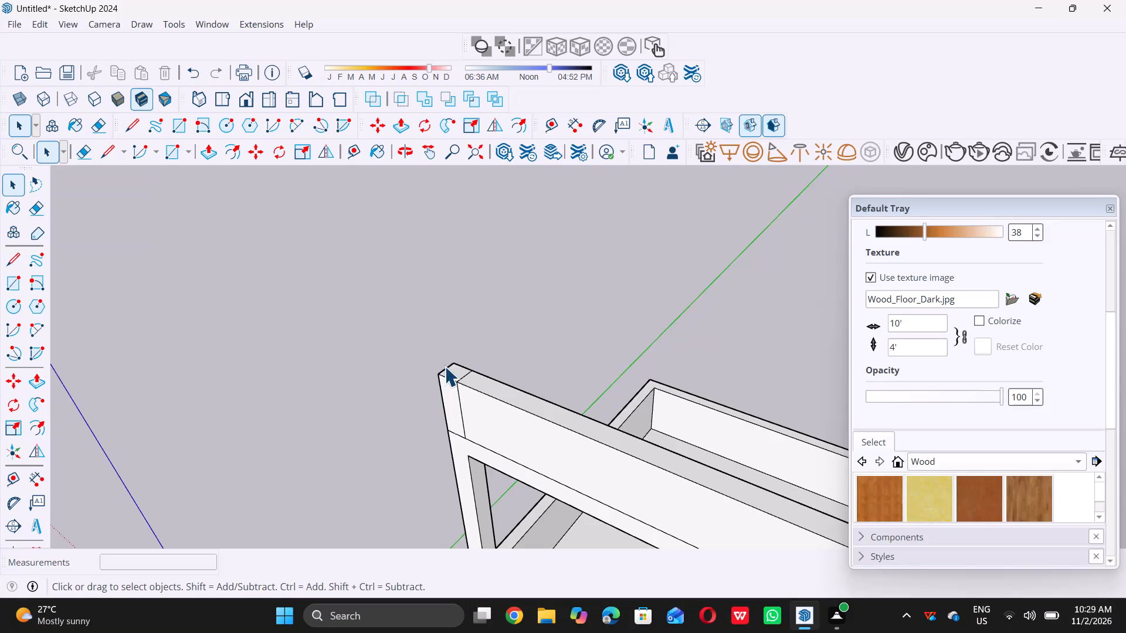
Push/Pull the top face of the frame's left end block up 10' to form a tall post.
scroll(445, 366, up, 3)
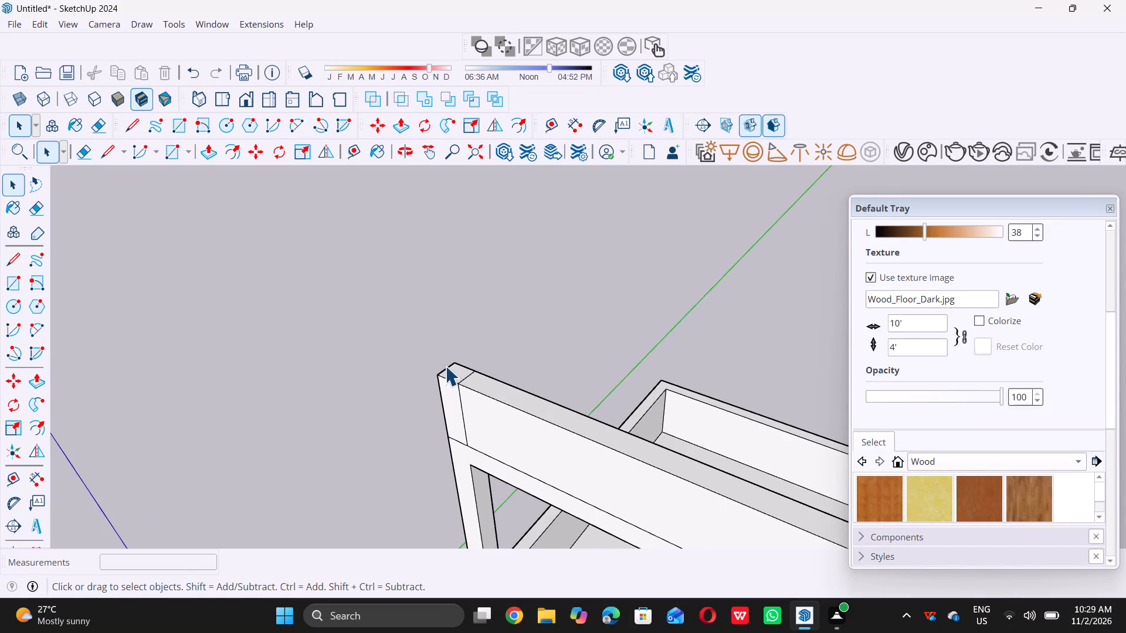
scroll(445, 366, up, 7)
click(467, 392)
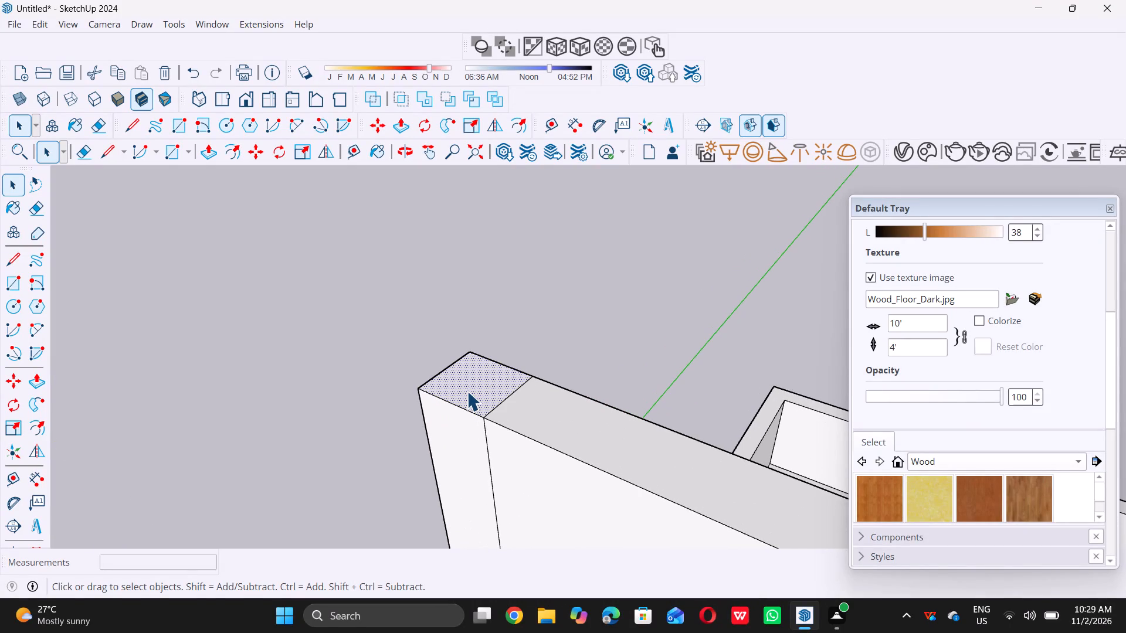
key(p)
click(467, 389)
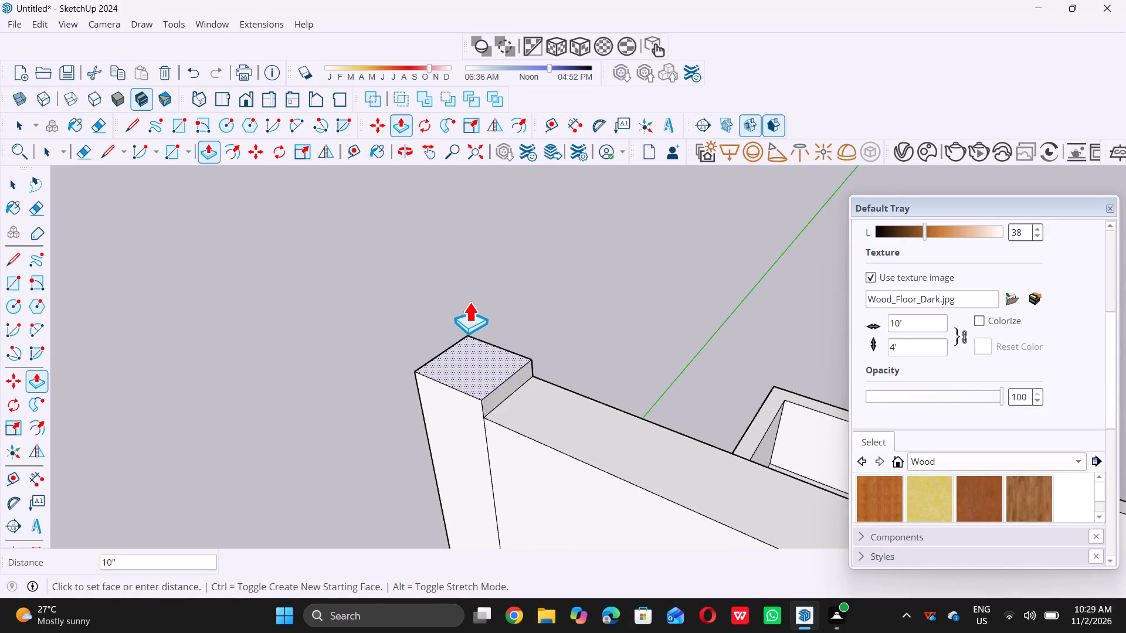
text(10)
key(apostrophe)
key(Return)
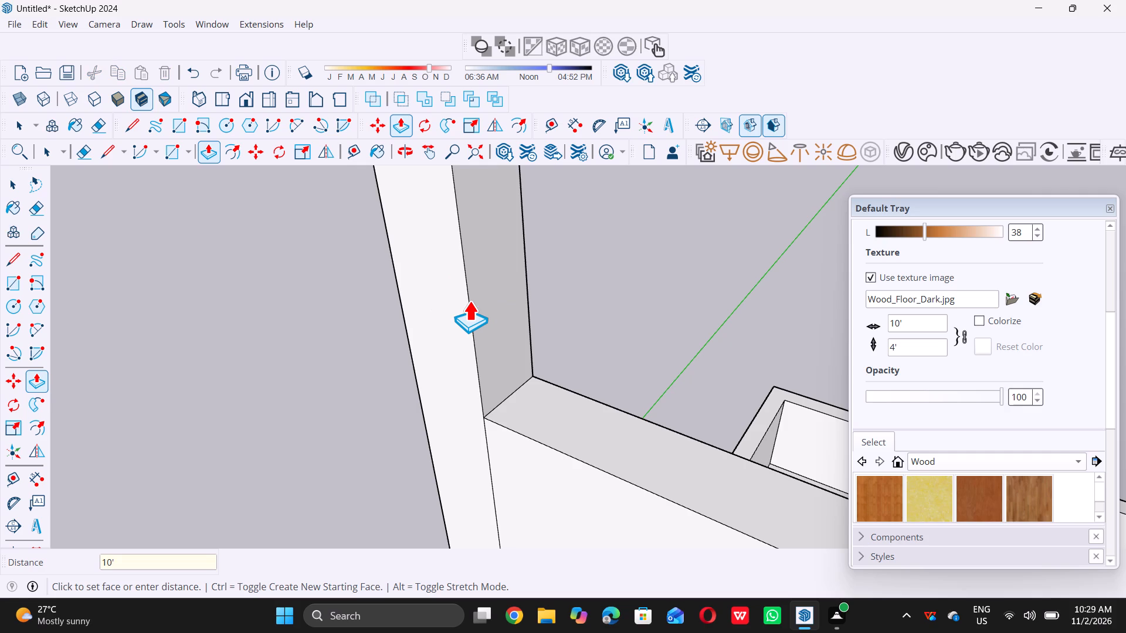
key(space)
Push/Pull the top face of the frame's right end block up by the same 10' as the left post.
scroll(469, 298, down, 11)
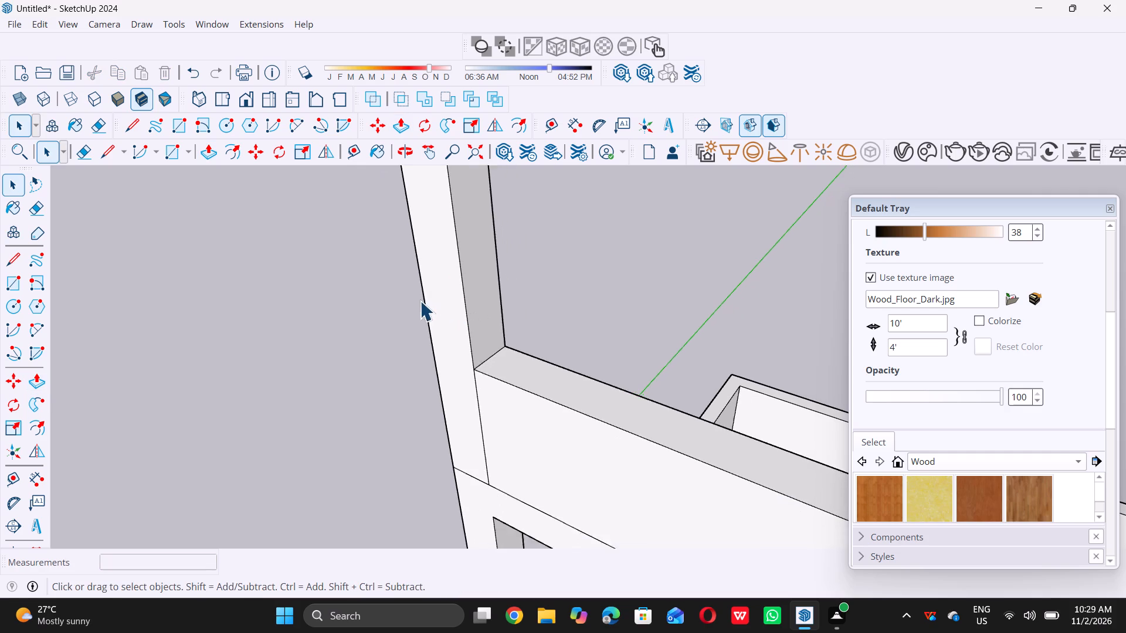
scroll(420, 301, down, 20)
scroll(420, 301, down, 4)
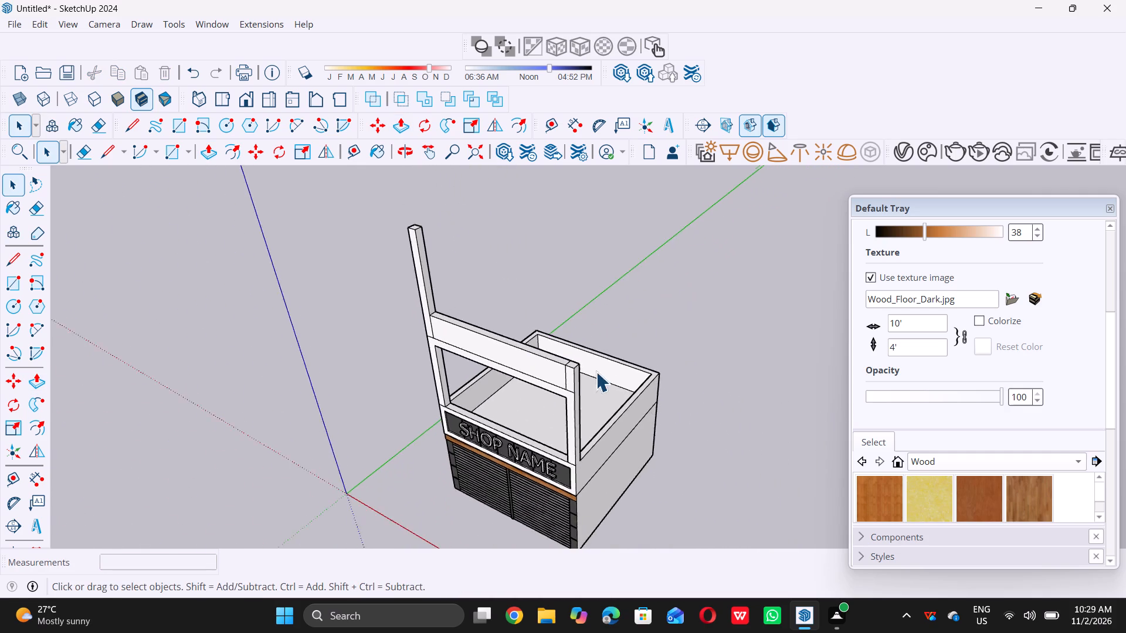
scroll(557, 366, up, 15)
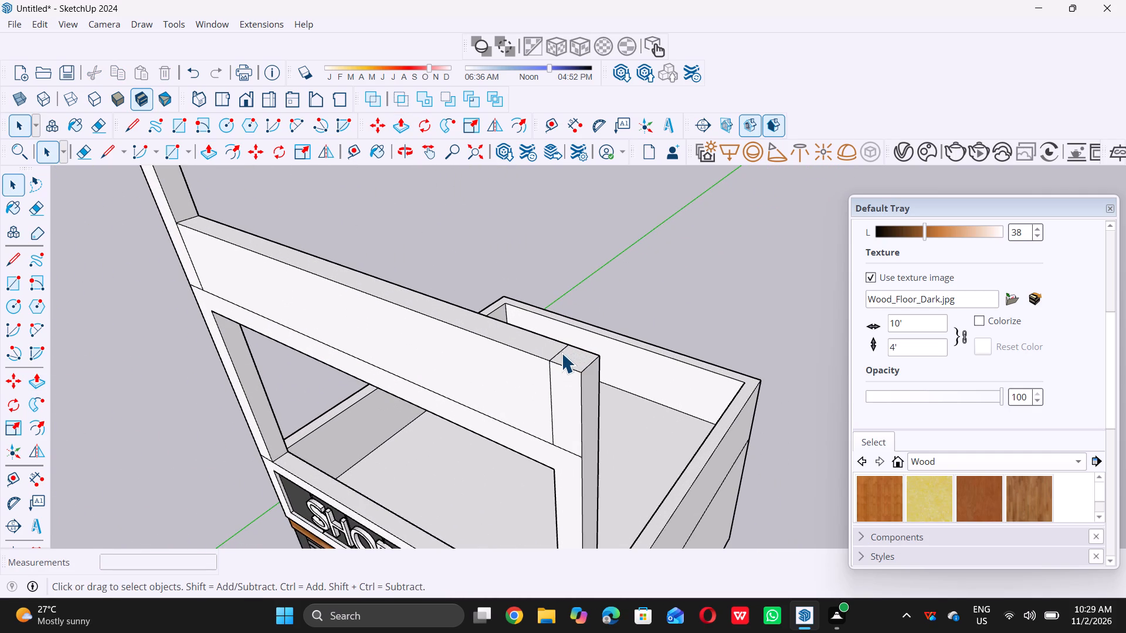
scroll(569, 363, up, 8)
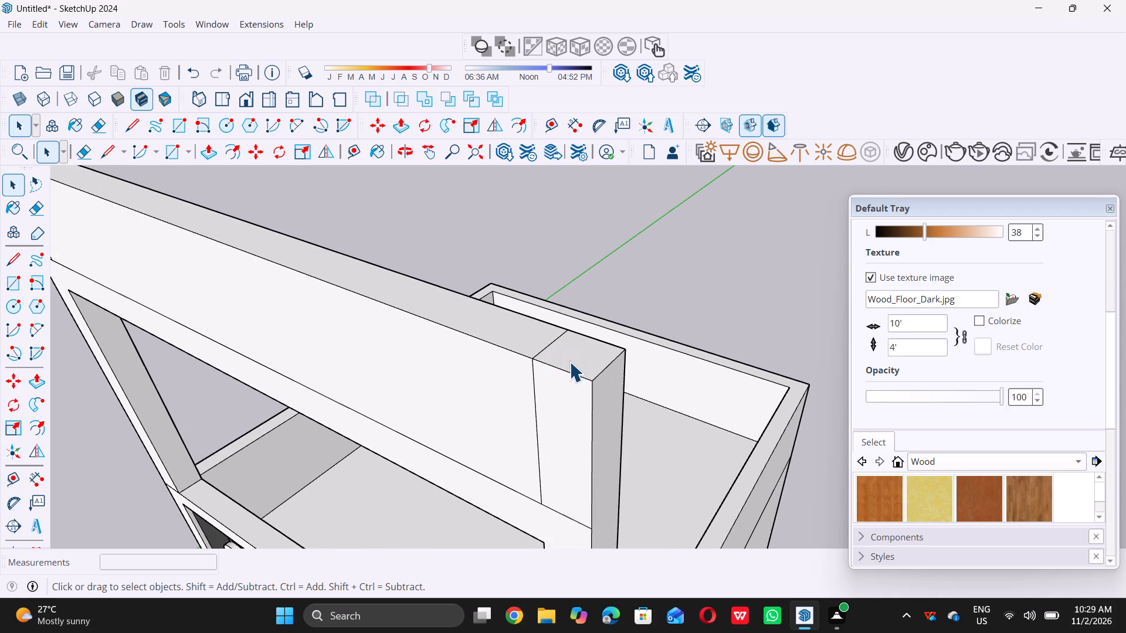
click(570, 361)
key(p)
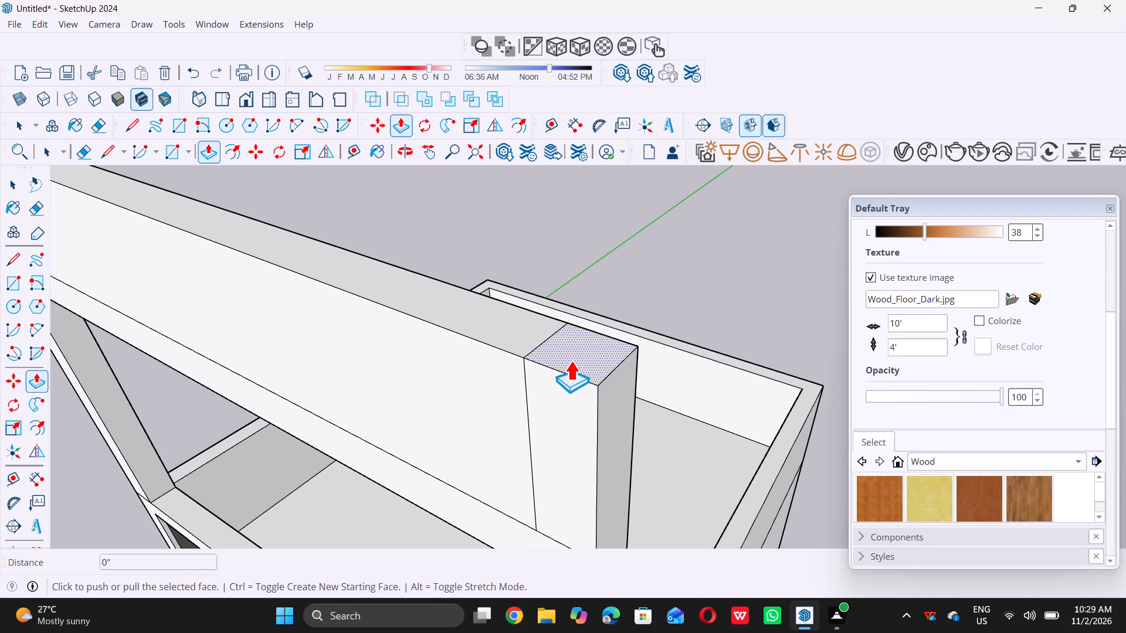
double_click(571, 360)
key(space)
Erase the left vertical division line between the post and the upper panel's front face.
scroll(611, 360, down, 5)
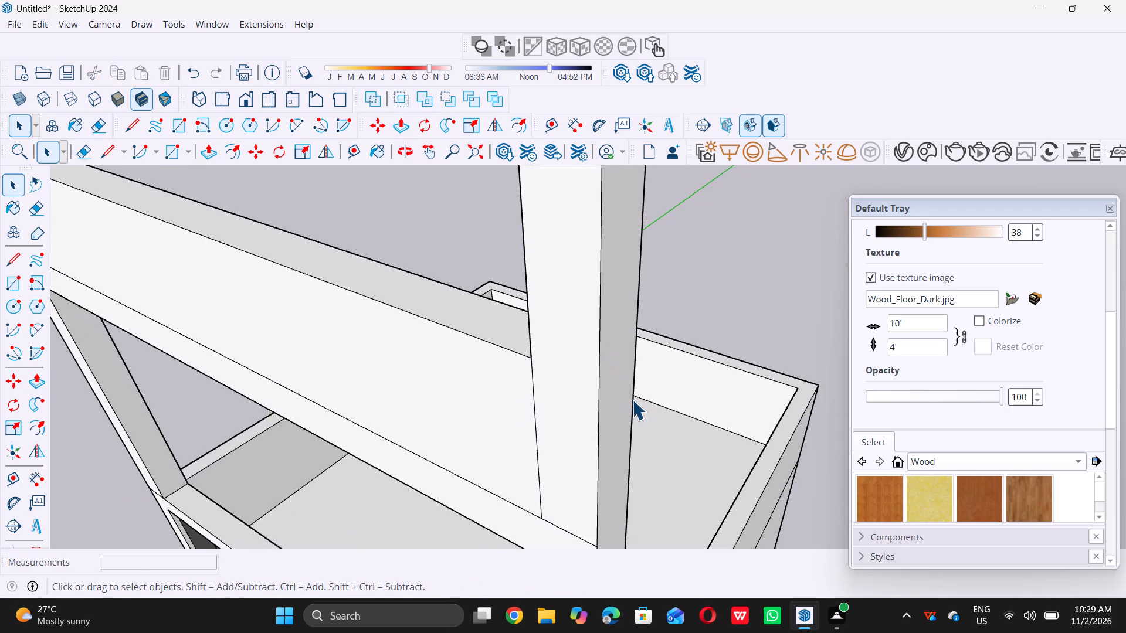
scroll(632, 400, down, 20)
scroll(632, 400, down, 1)
middle_drag(577, 470, 592, 419)
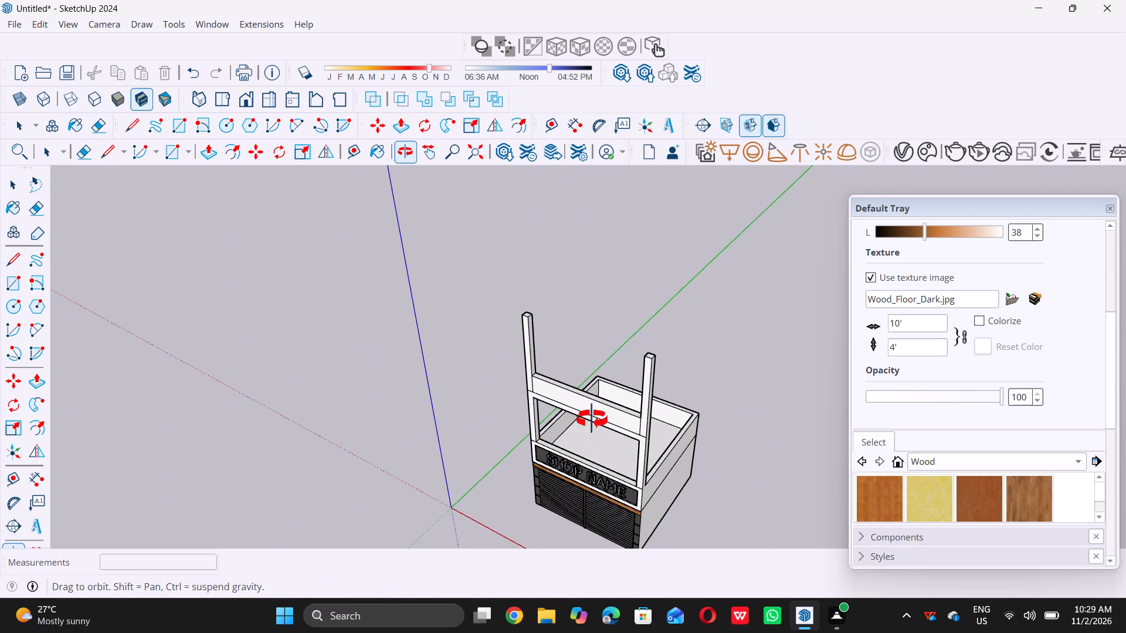
middle_drag(592, 419, 677, 334)
middle_click(678, 335)
middle_click(679, 335)
middle_click(680, 336)
middle_drag(477, 413, 531, 399)
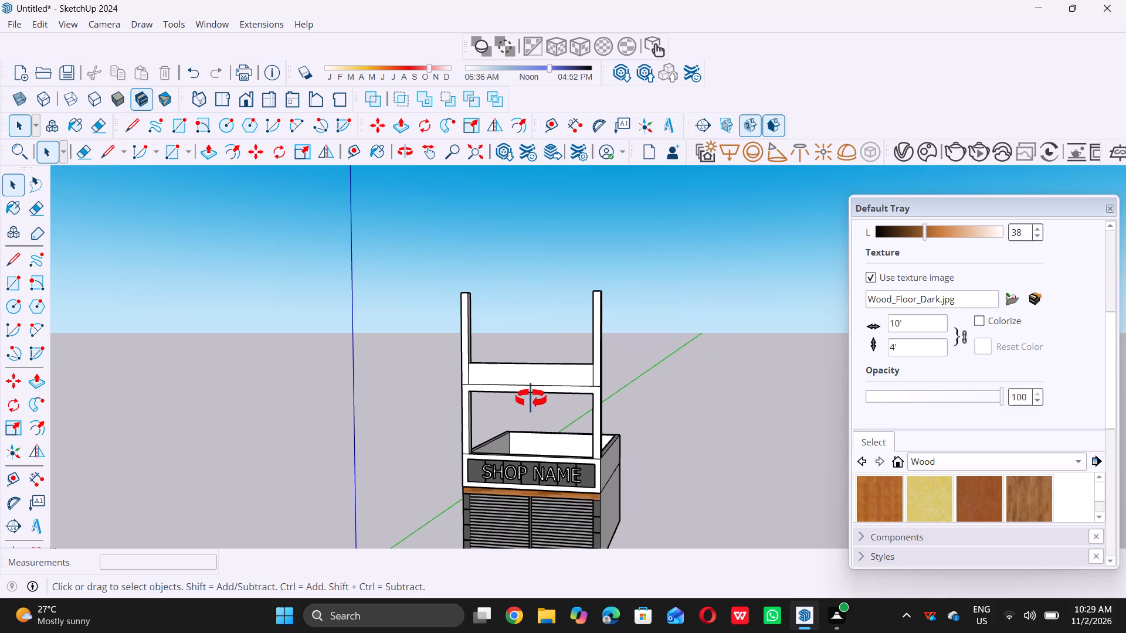
middle_drag(531, 399, 558, 398)
middle_click(558, 398)
scroll(476, 387, up, 7)
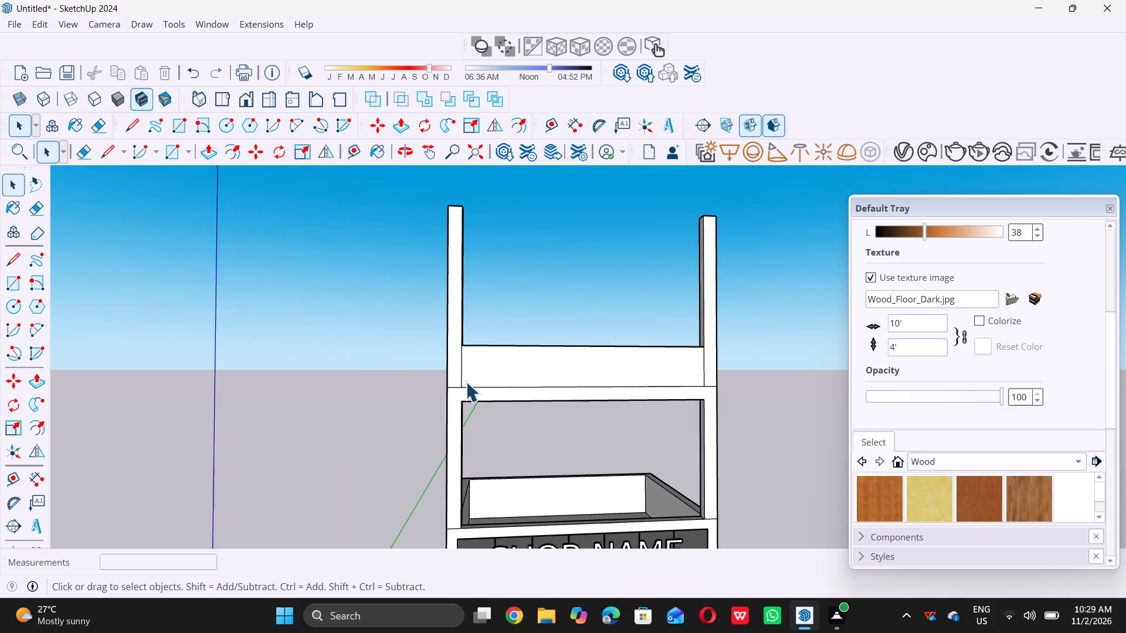
scroll(466, 382, up, 7)
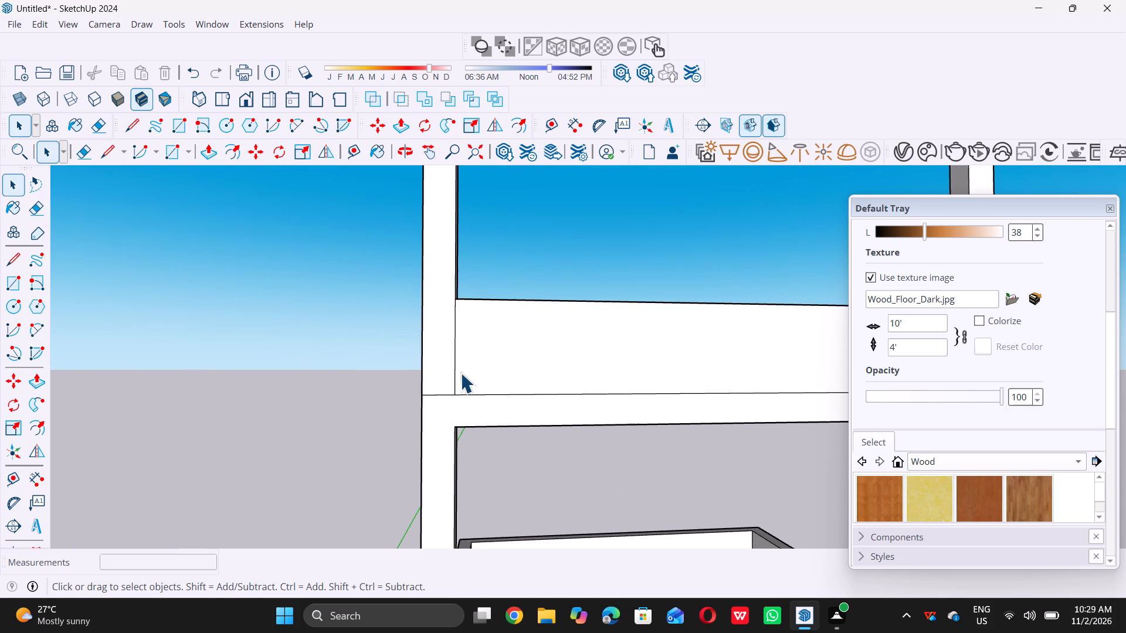
key(e)
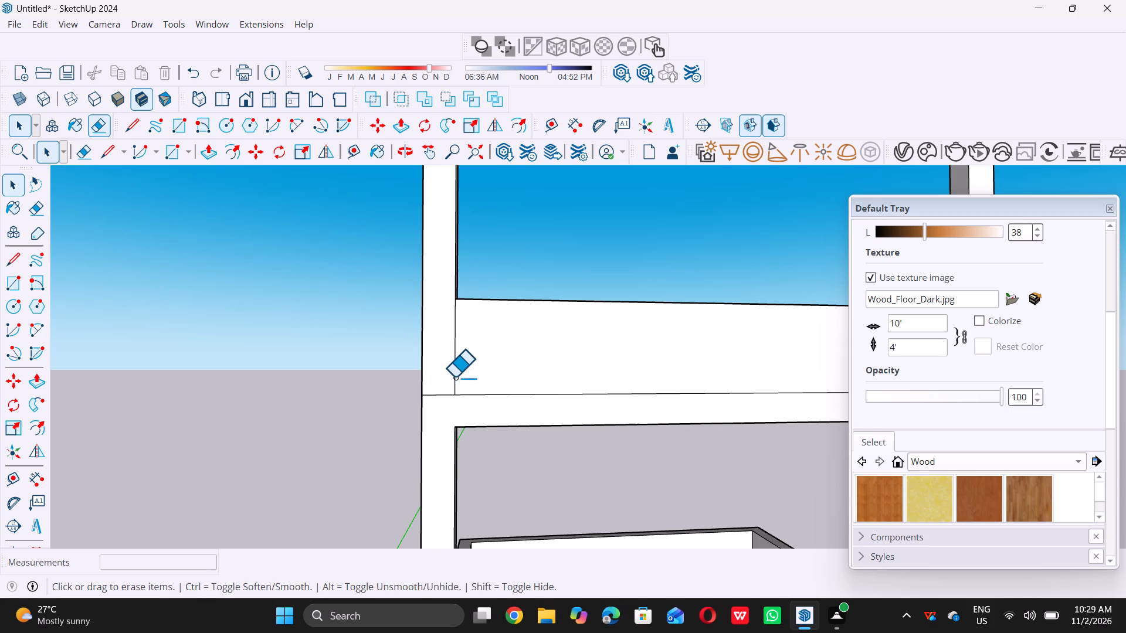
double_click(455, 367)
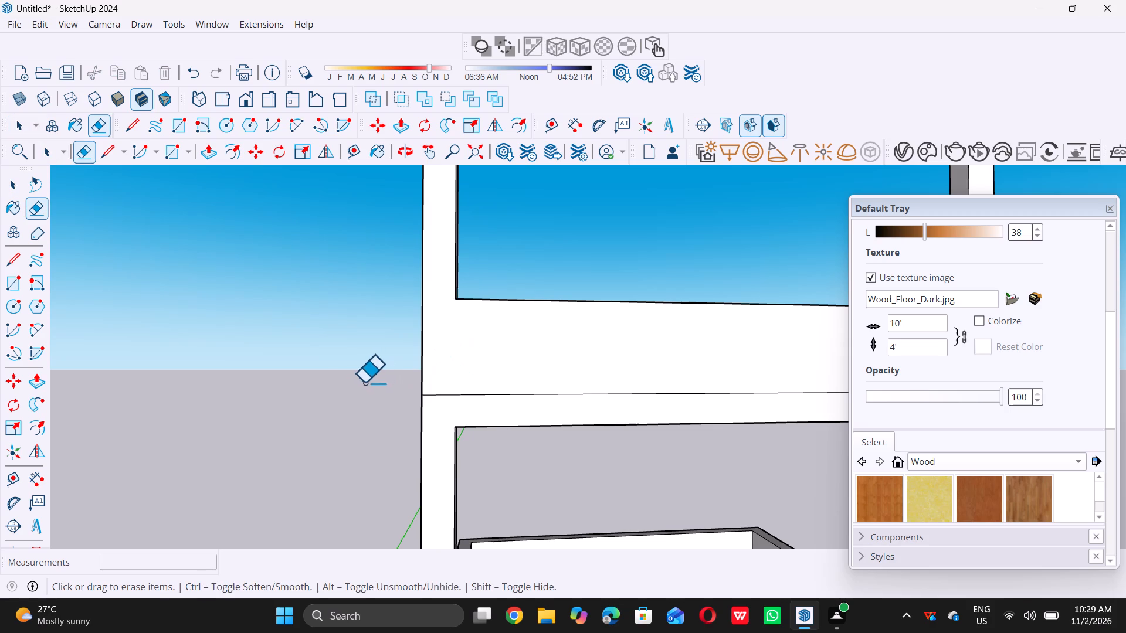
scroll(333, 376, down, 10)
key(space)
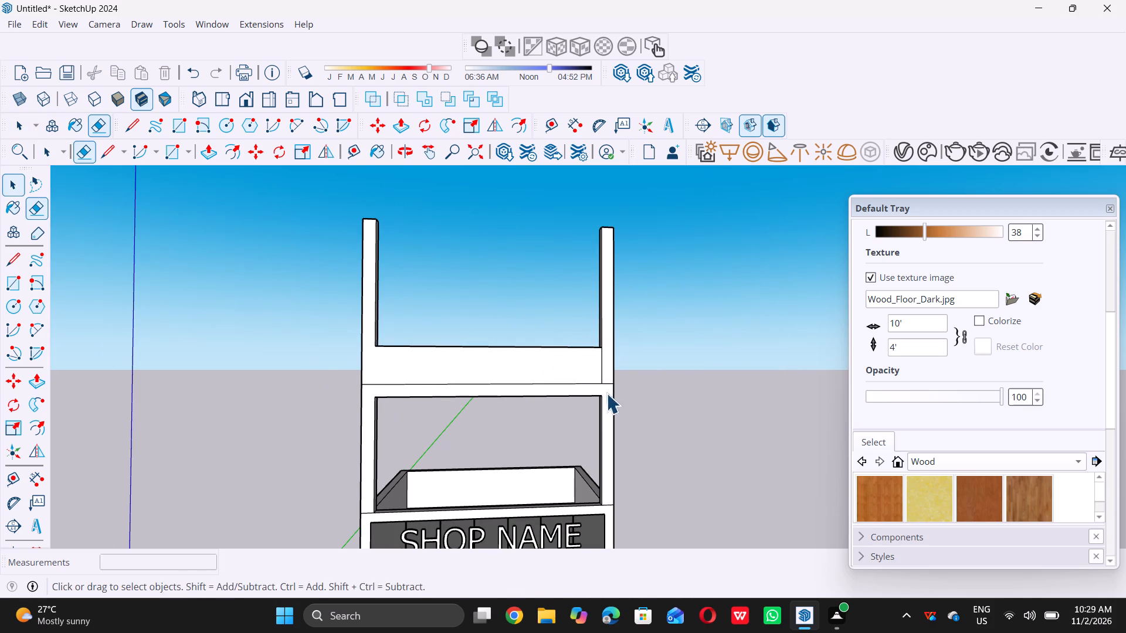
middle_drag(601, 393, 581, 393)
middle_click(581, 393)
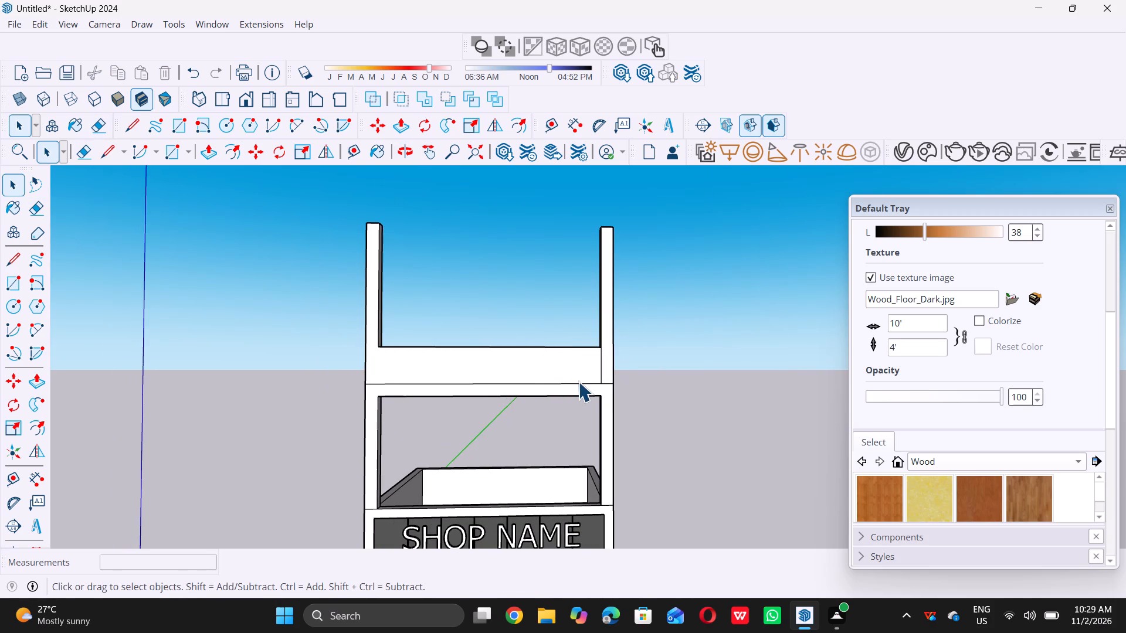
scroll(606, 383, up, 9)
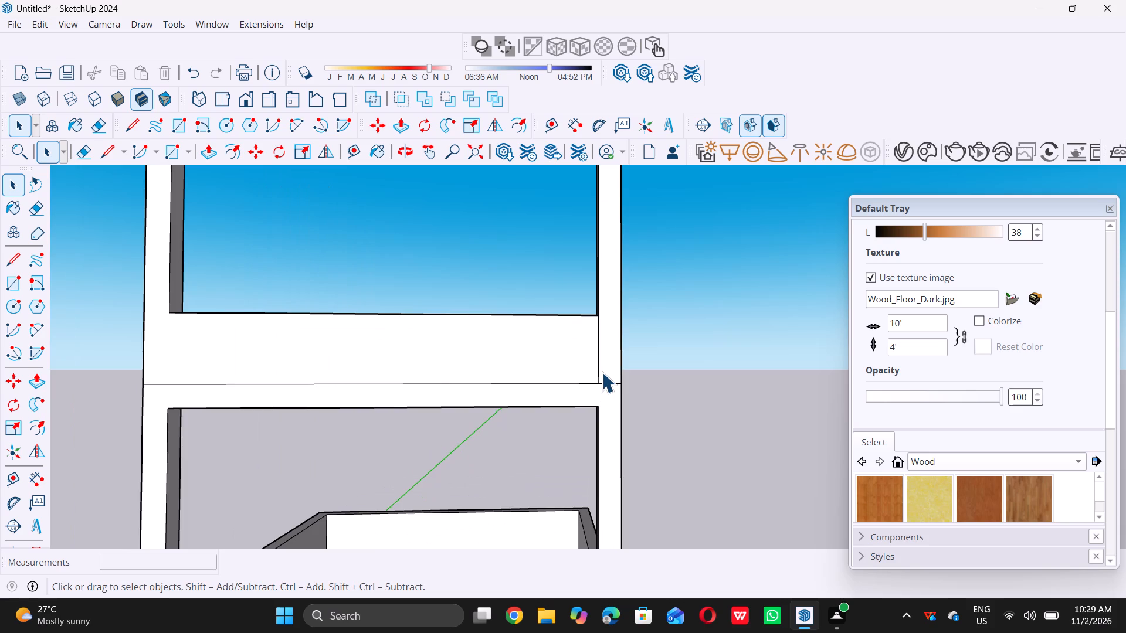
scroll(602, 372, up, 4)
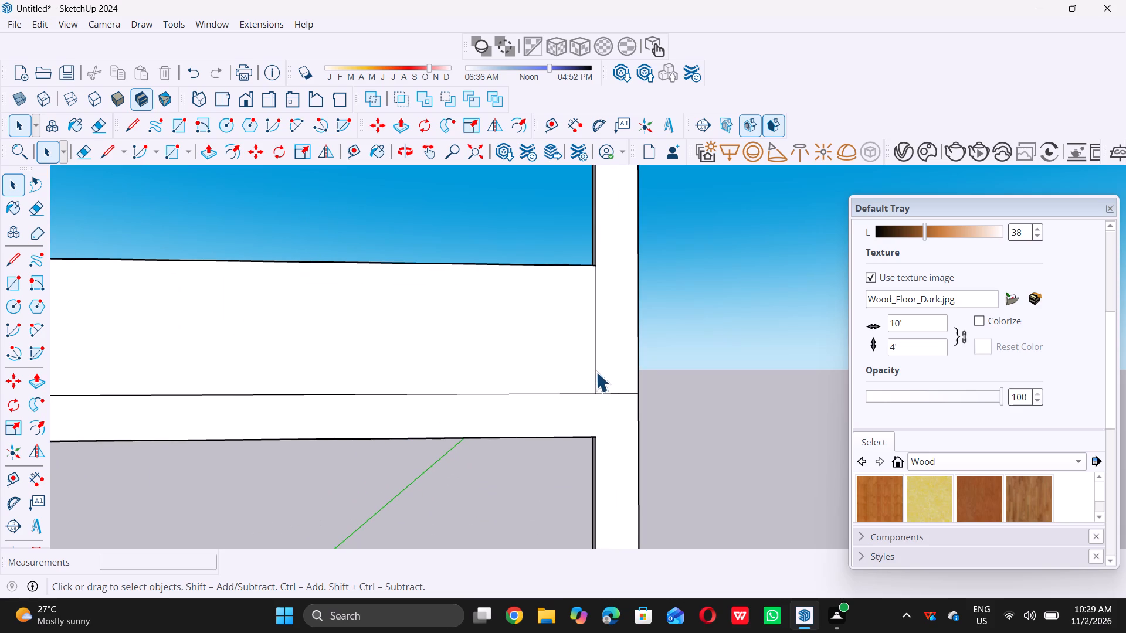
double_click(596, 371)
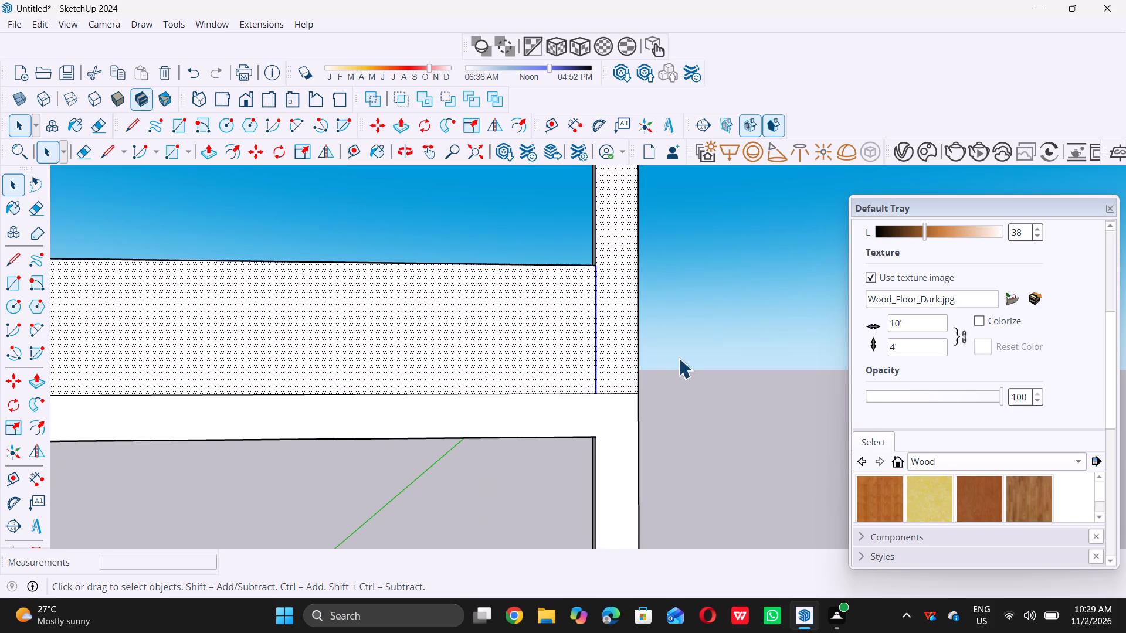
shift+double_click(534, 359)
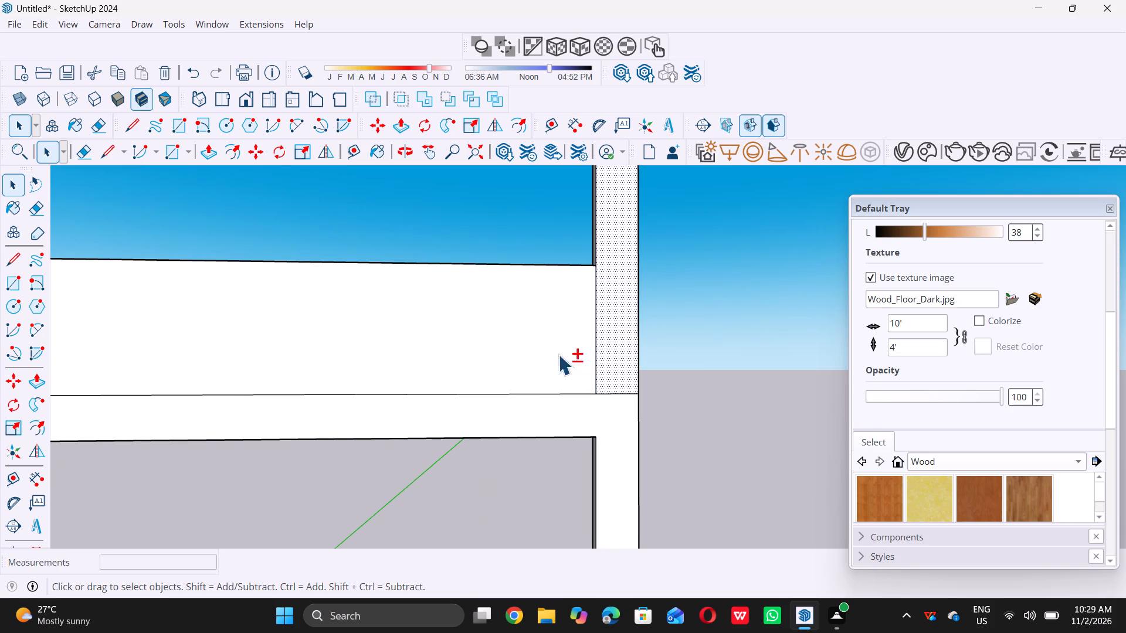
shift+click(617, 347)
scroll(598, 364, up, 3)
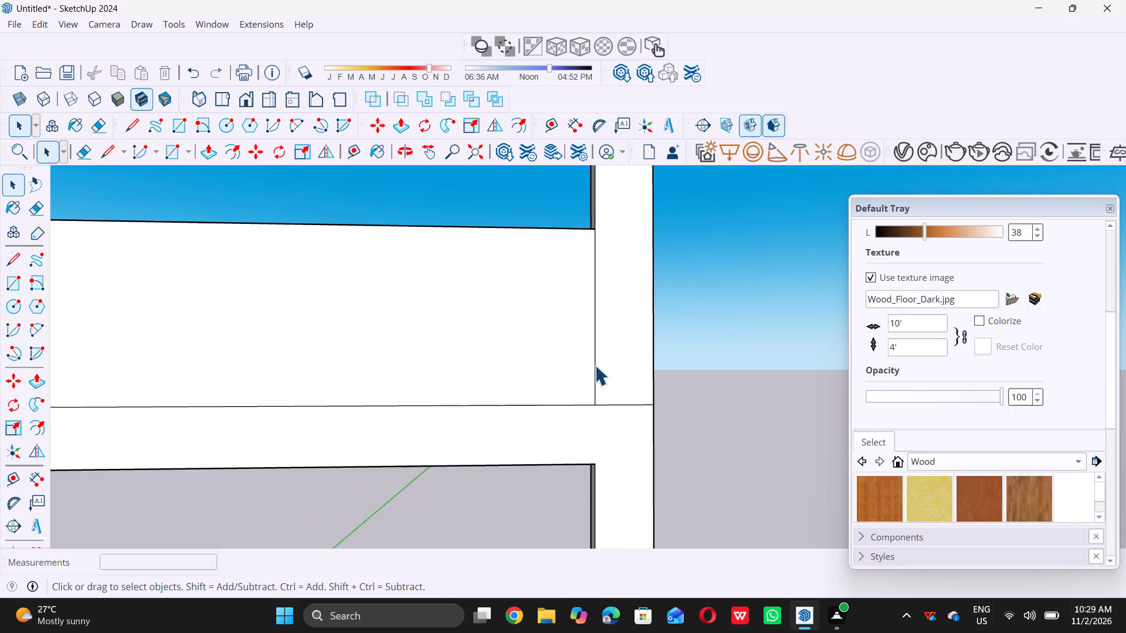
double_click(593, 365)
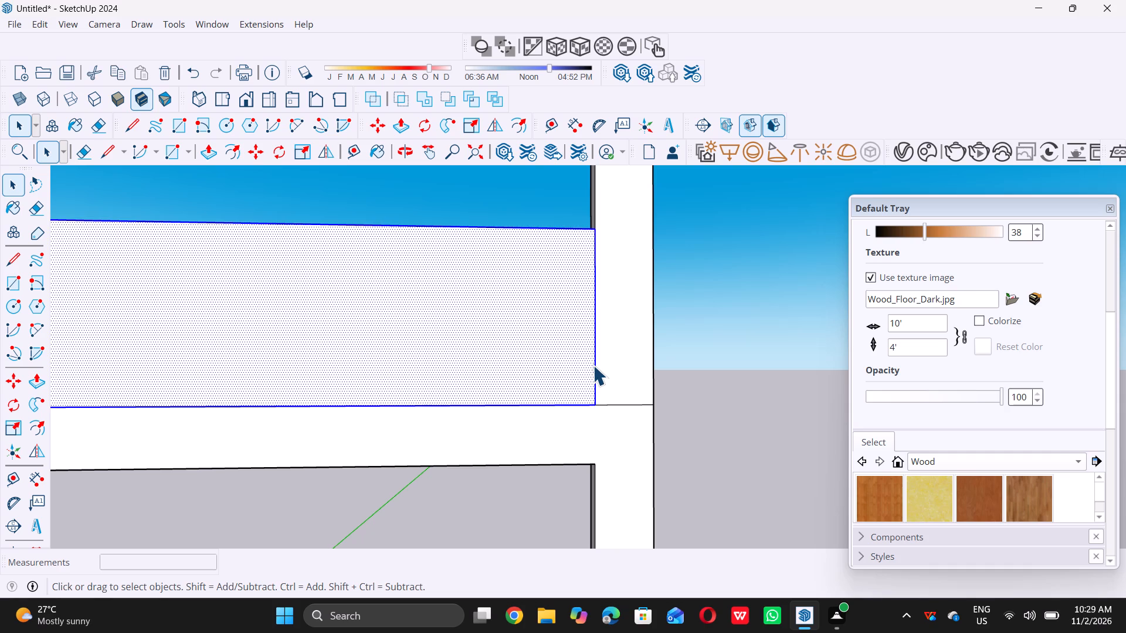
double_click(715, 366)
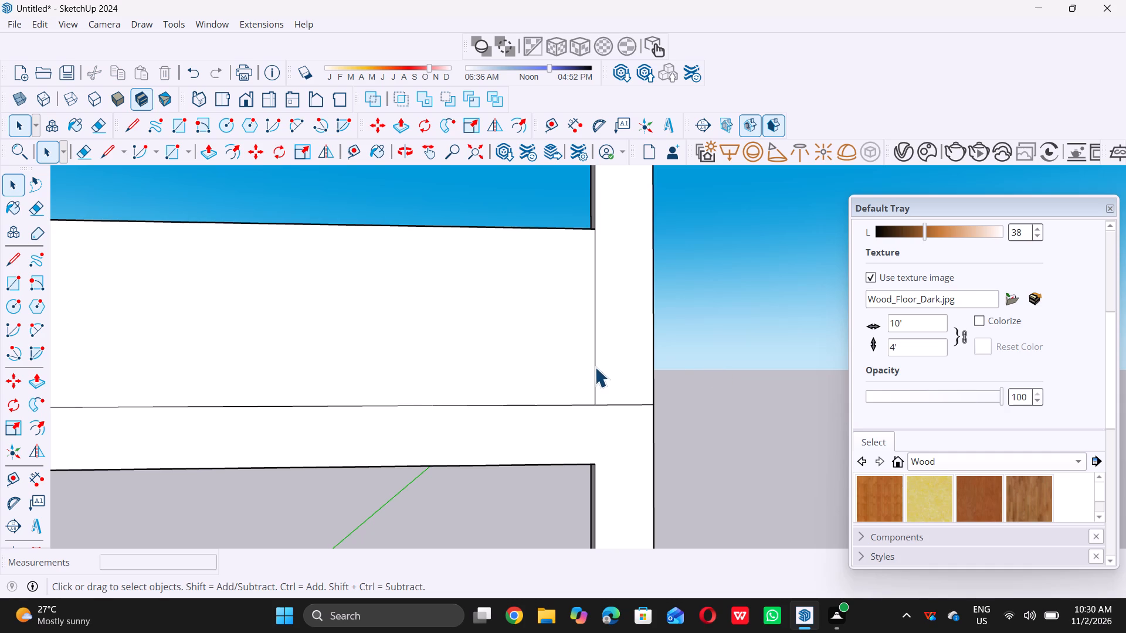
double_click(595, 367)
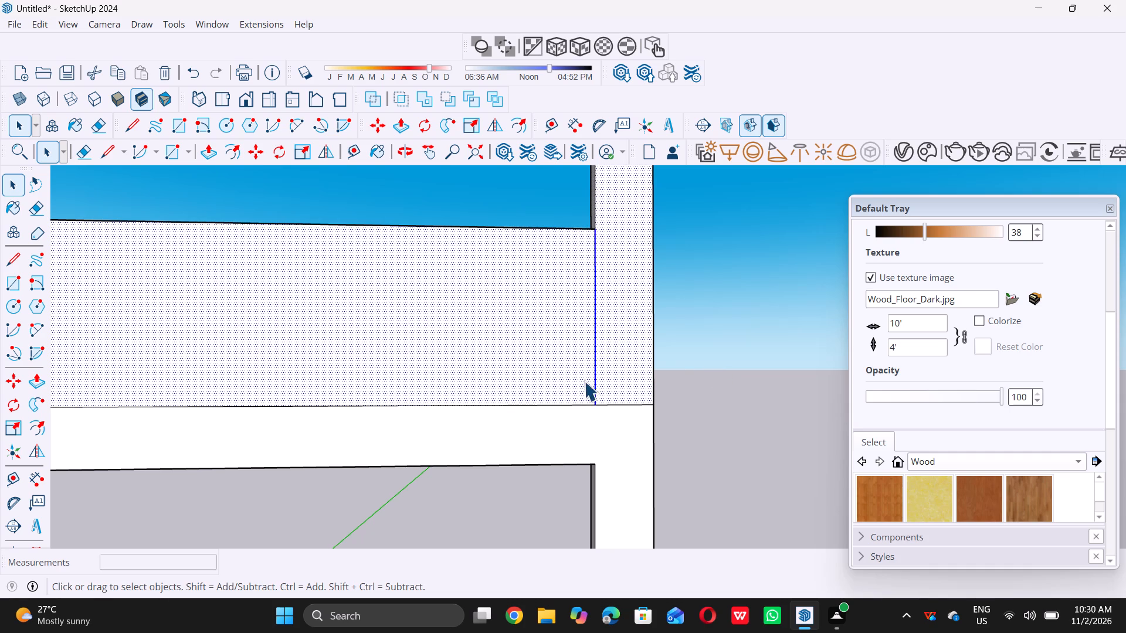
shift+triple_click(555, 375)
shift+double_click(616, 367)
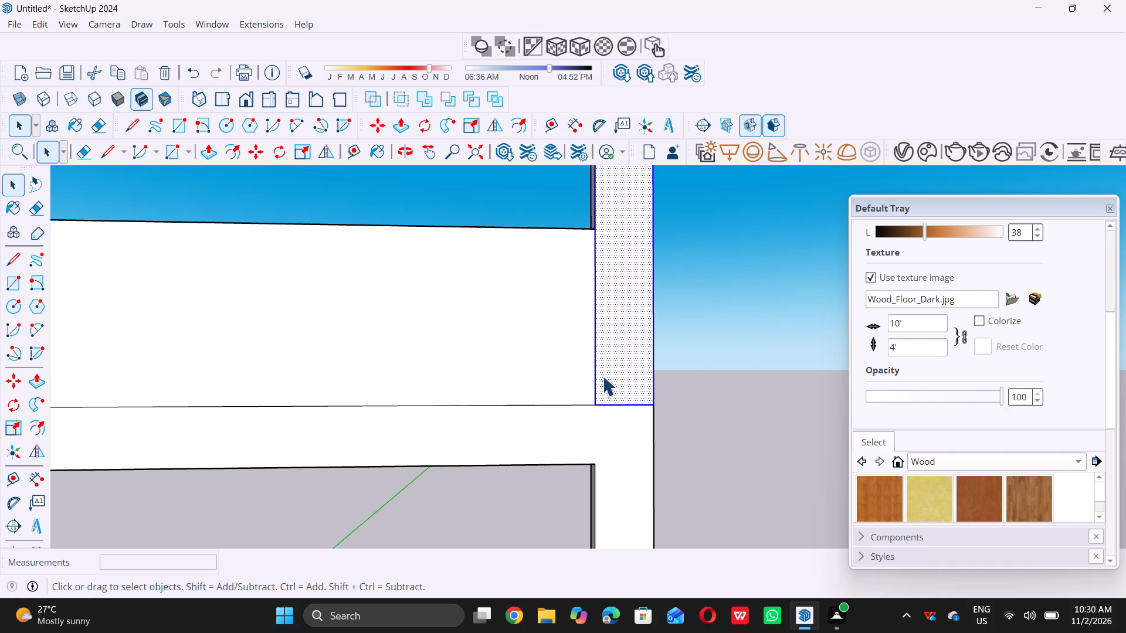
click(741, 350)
Move the right vertical division line on the upper panel's front face 1' outward onto the frame's outer right edge.
scroll(606, 369, up, 13)
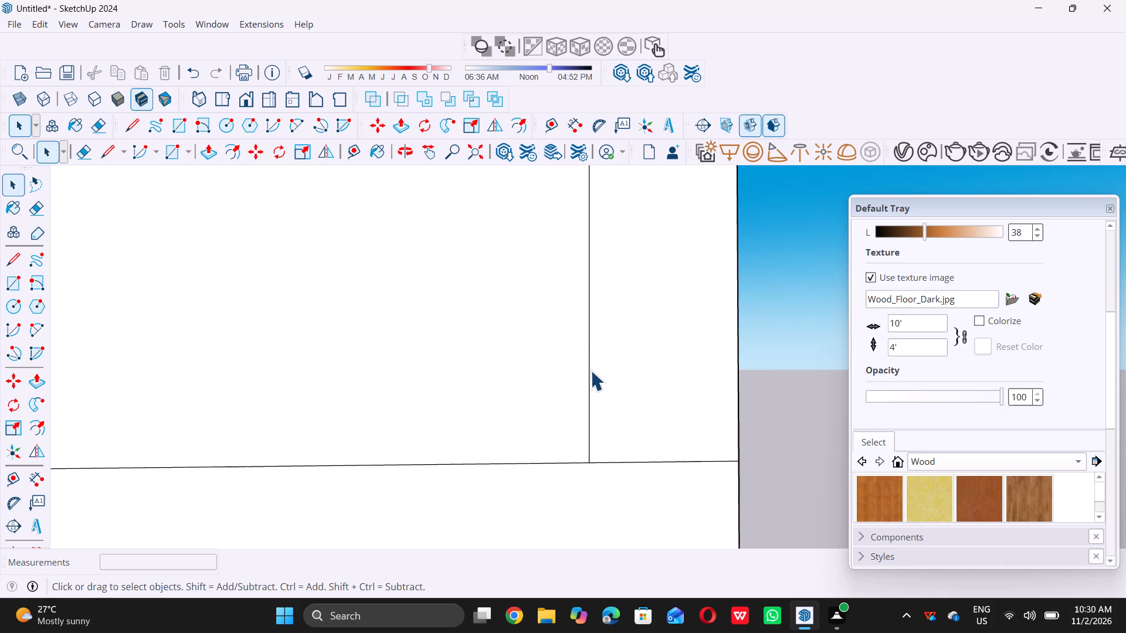
click(587, 366)
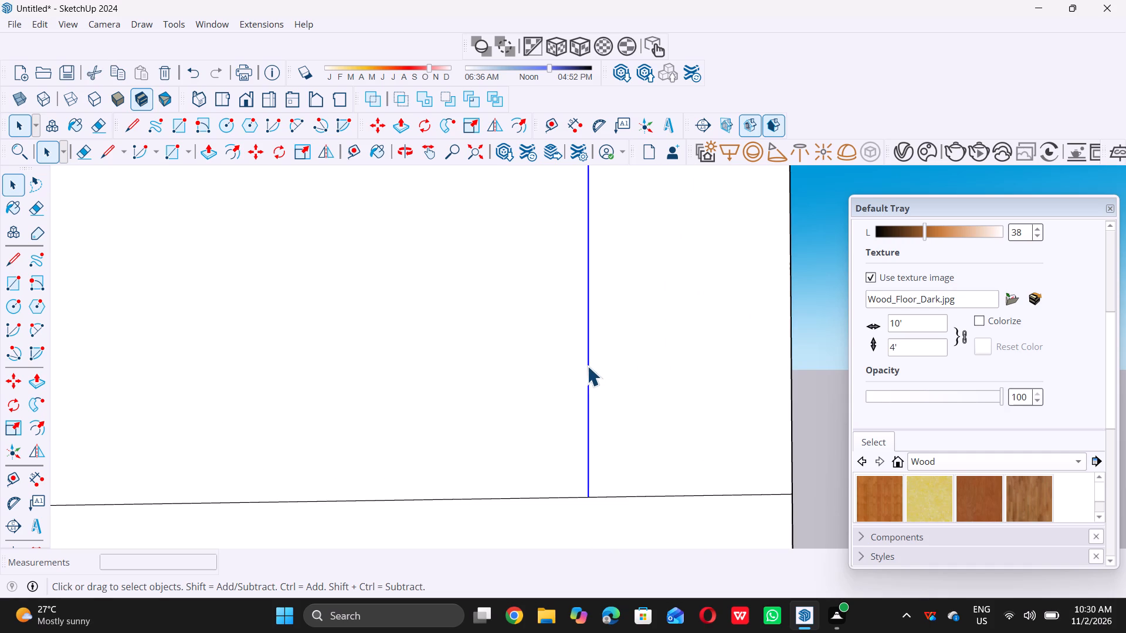
scroll(582, 365, down, 6)
key(m)
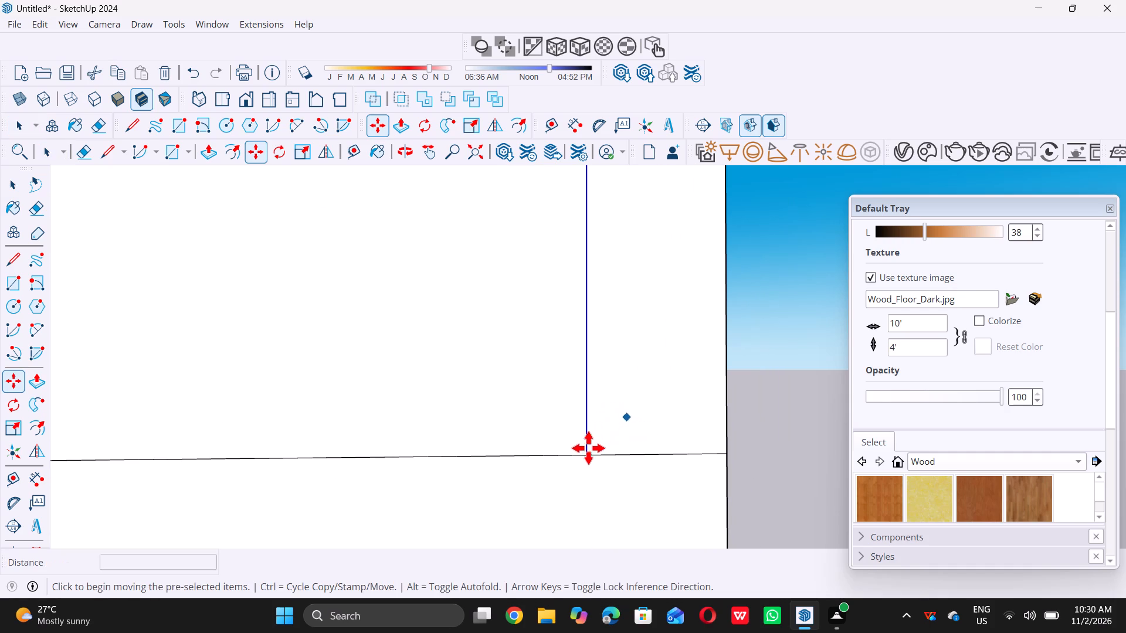
double_click(584, 455)
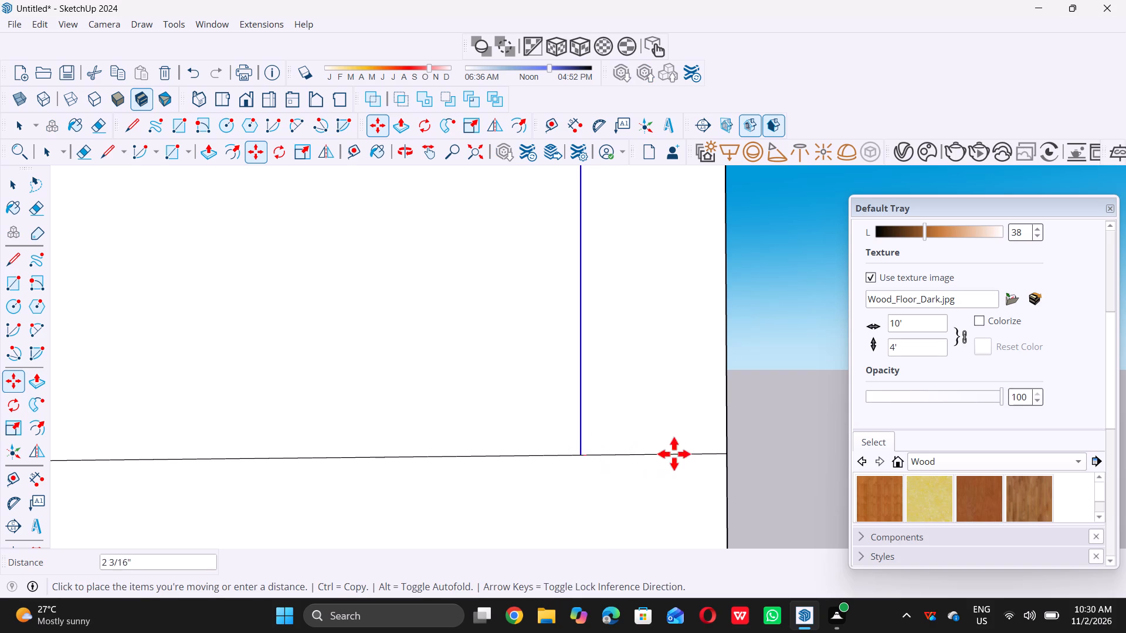
click(723, 450)
key(space)
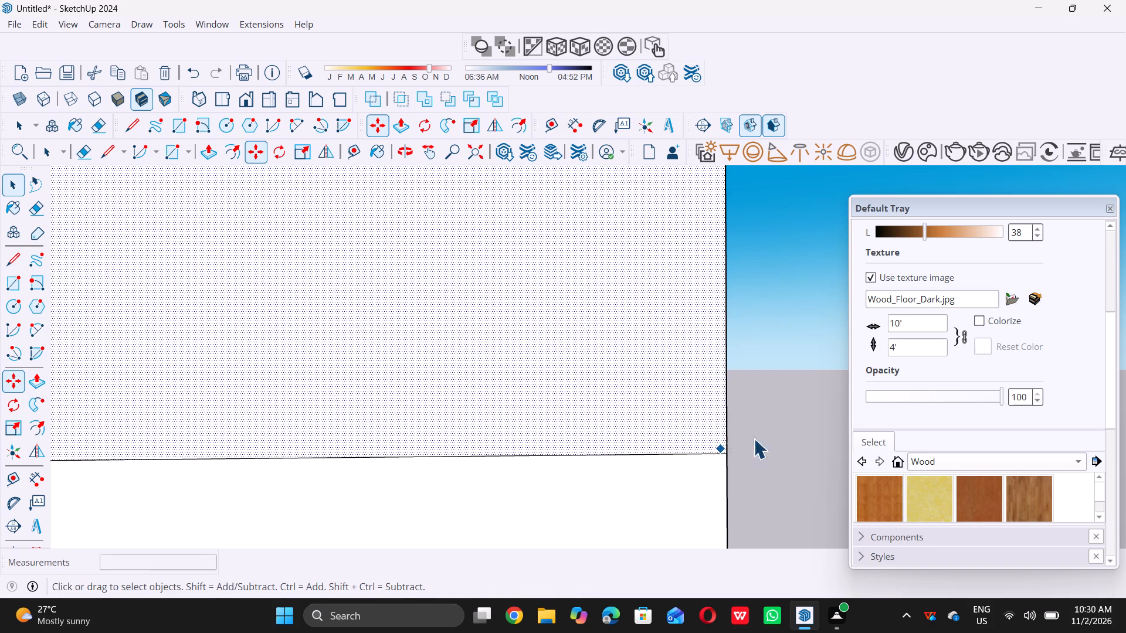
double_click(782, 428)
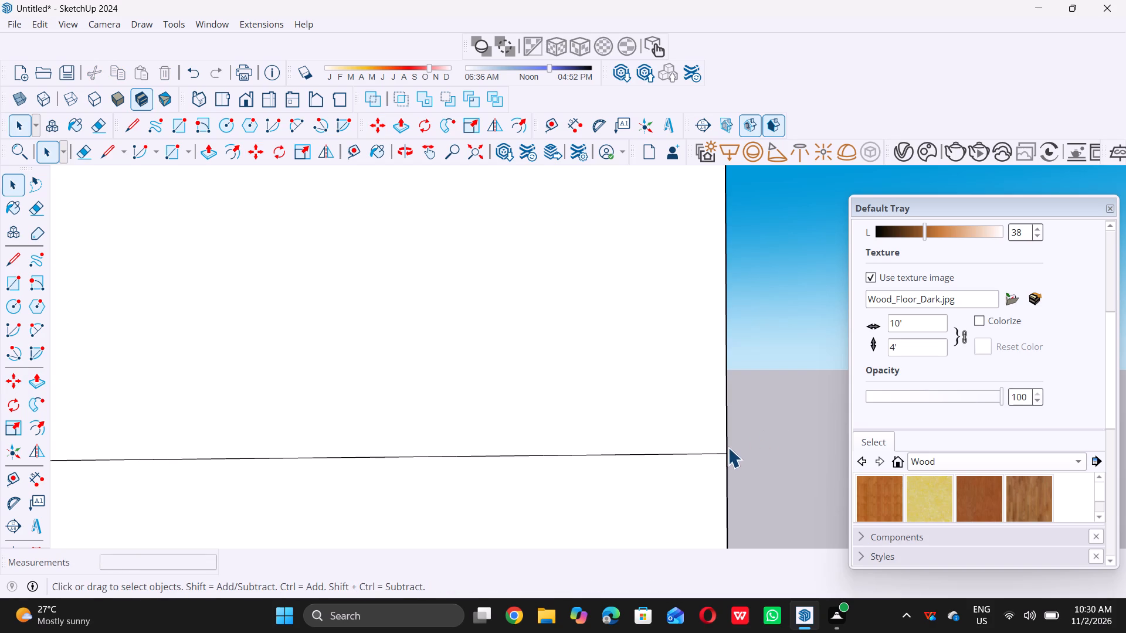
double_click(726, 448)
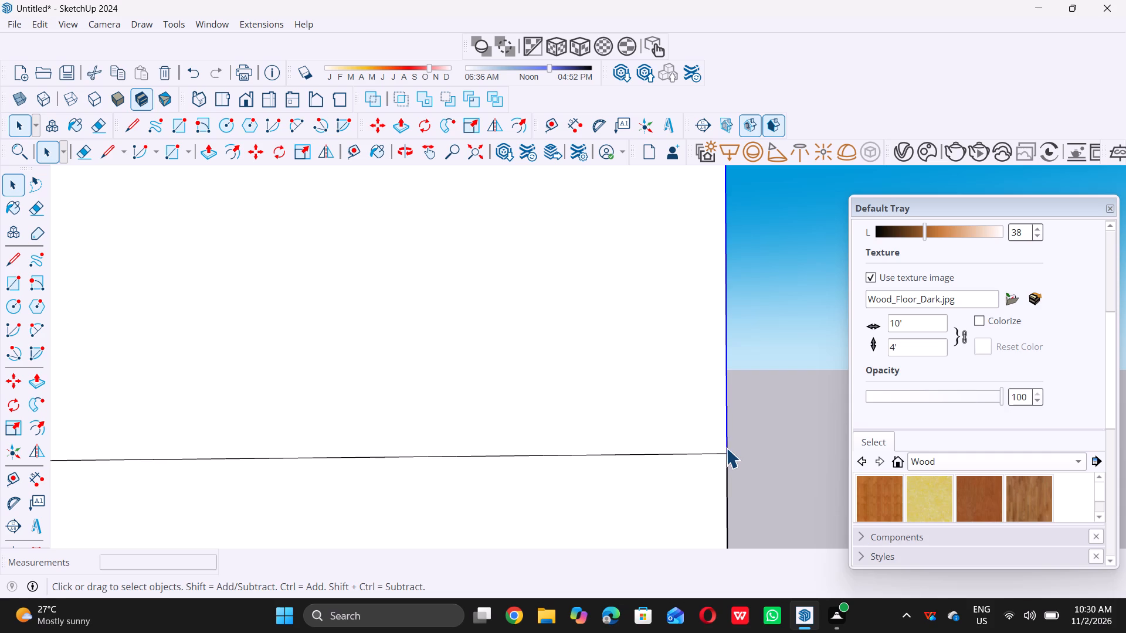
shift+double_click(635, 411)
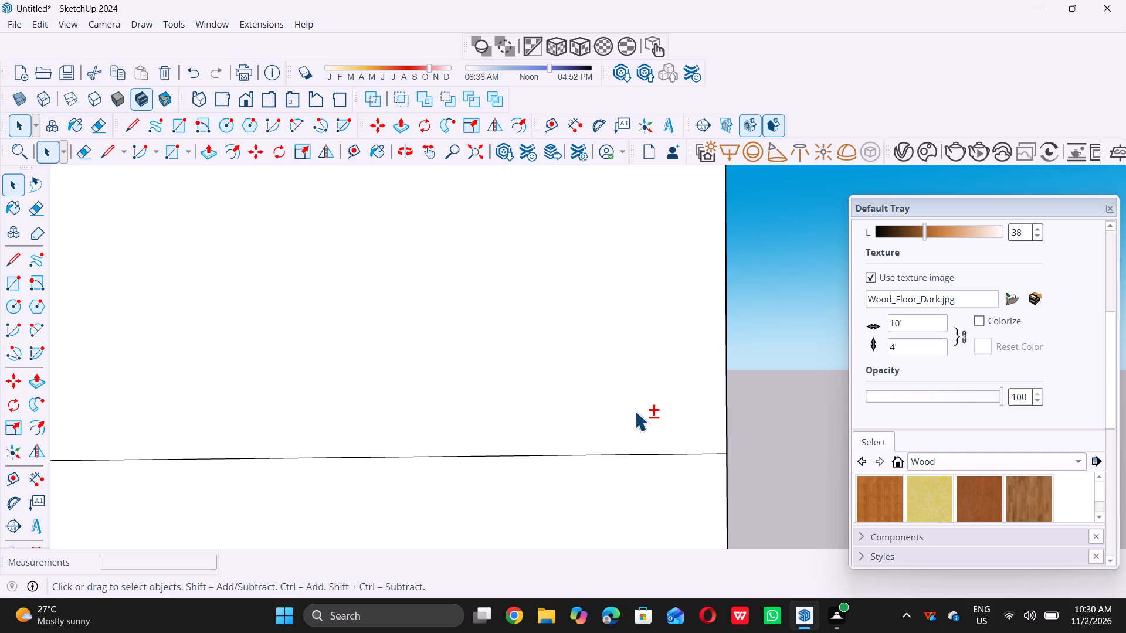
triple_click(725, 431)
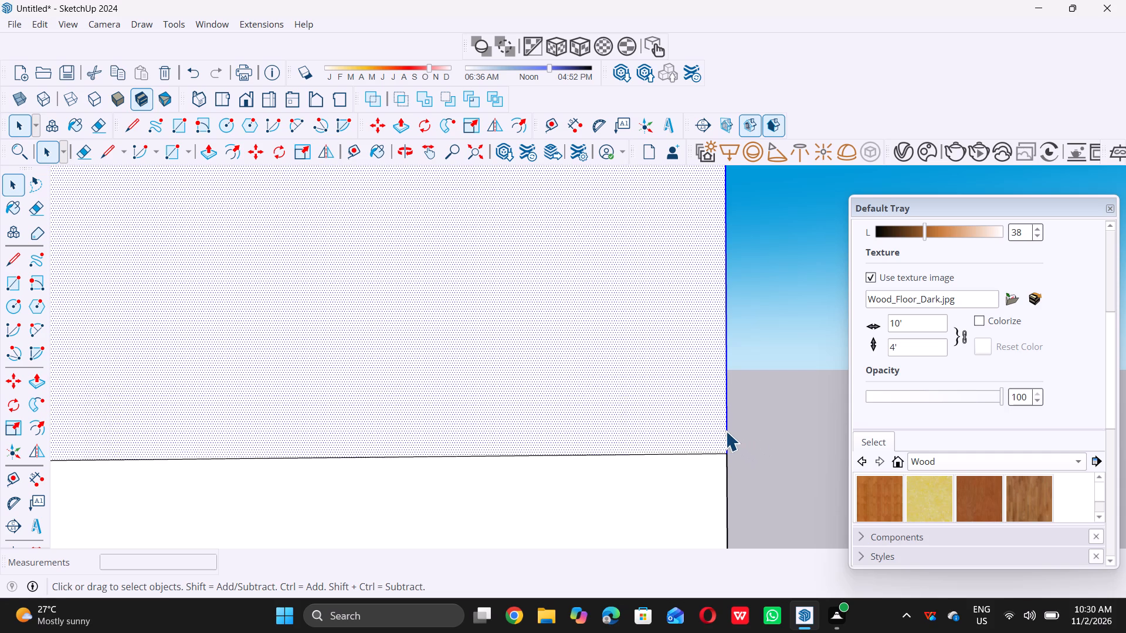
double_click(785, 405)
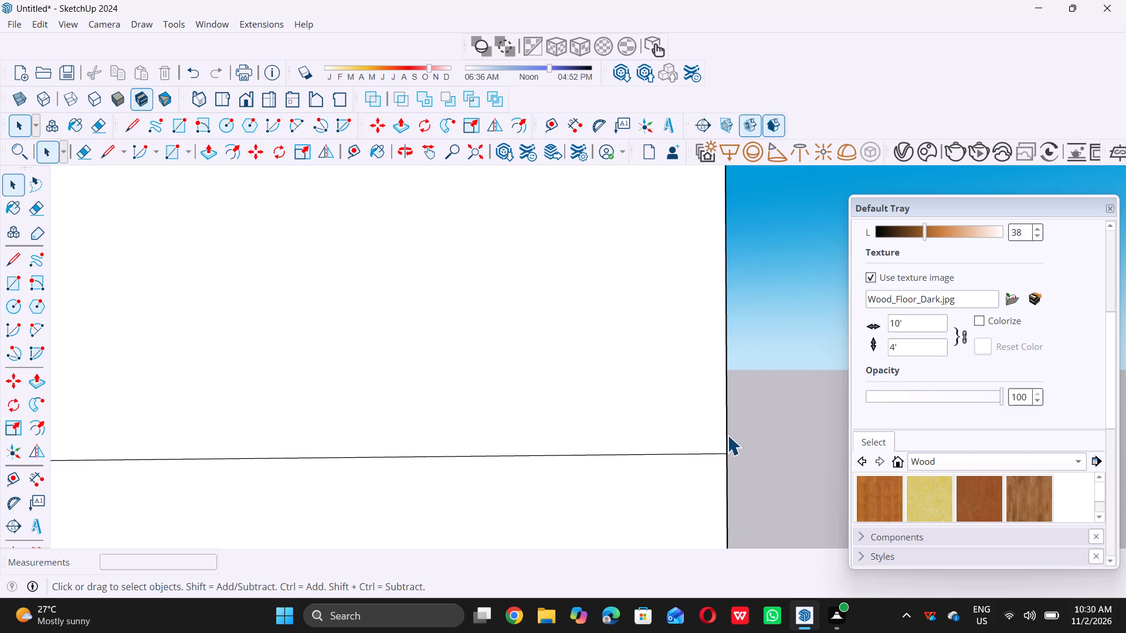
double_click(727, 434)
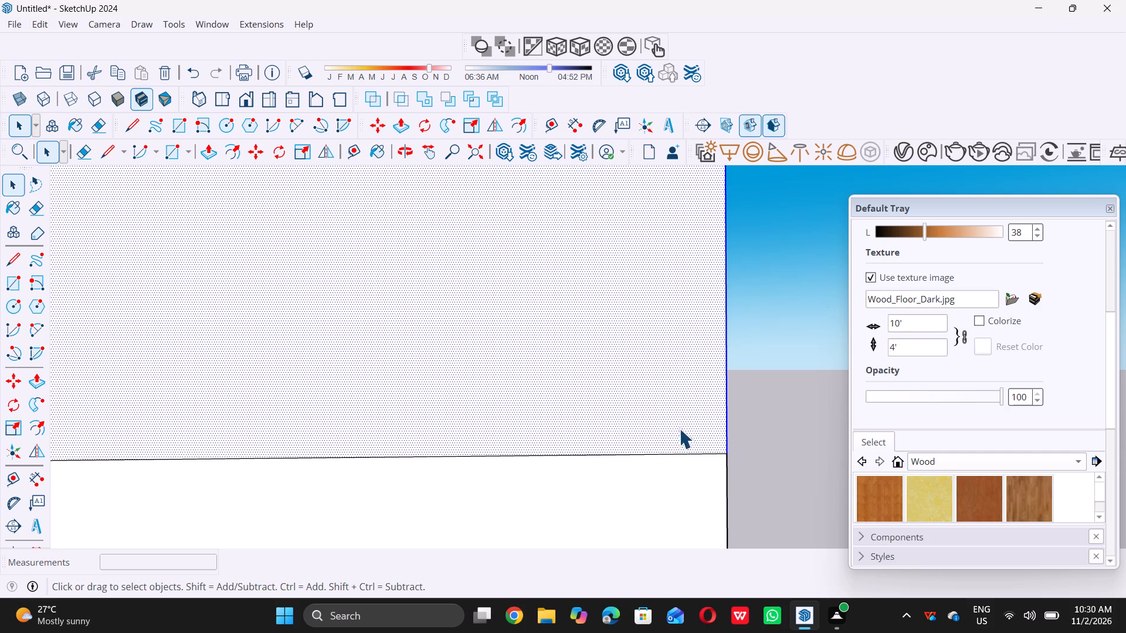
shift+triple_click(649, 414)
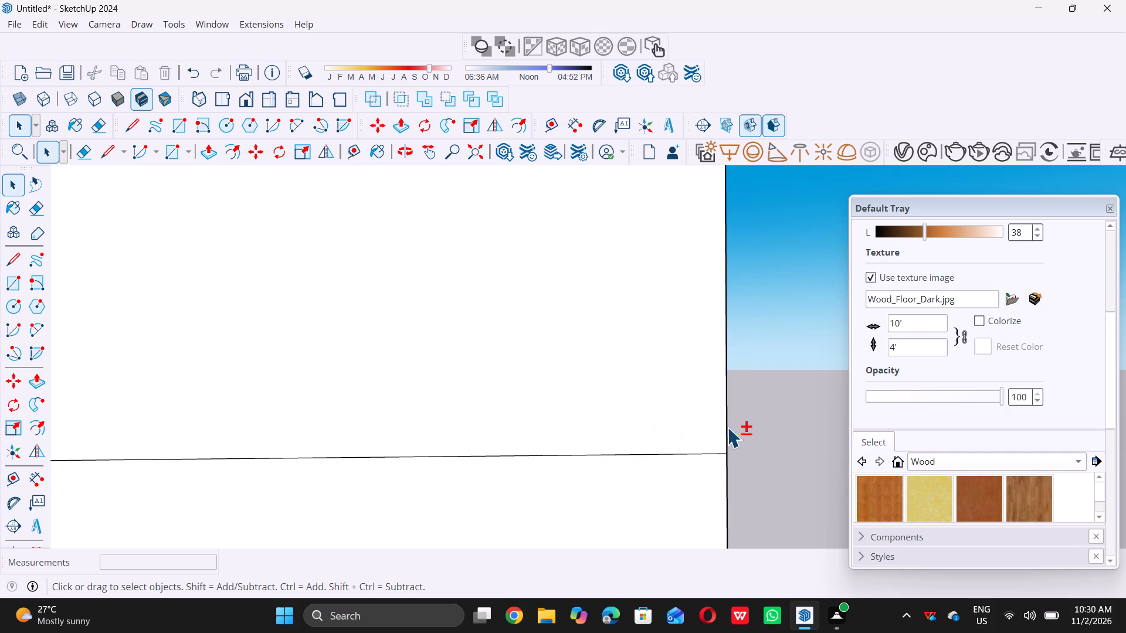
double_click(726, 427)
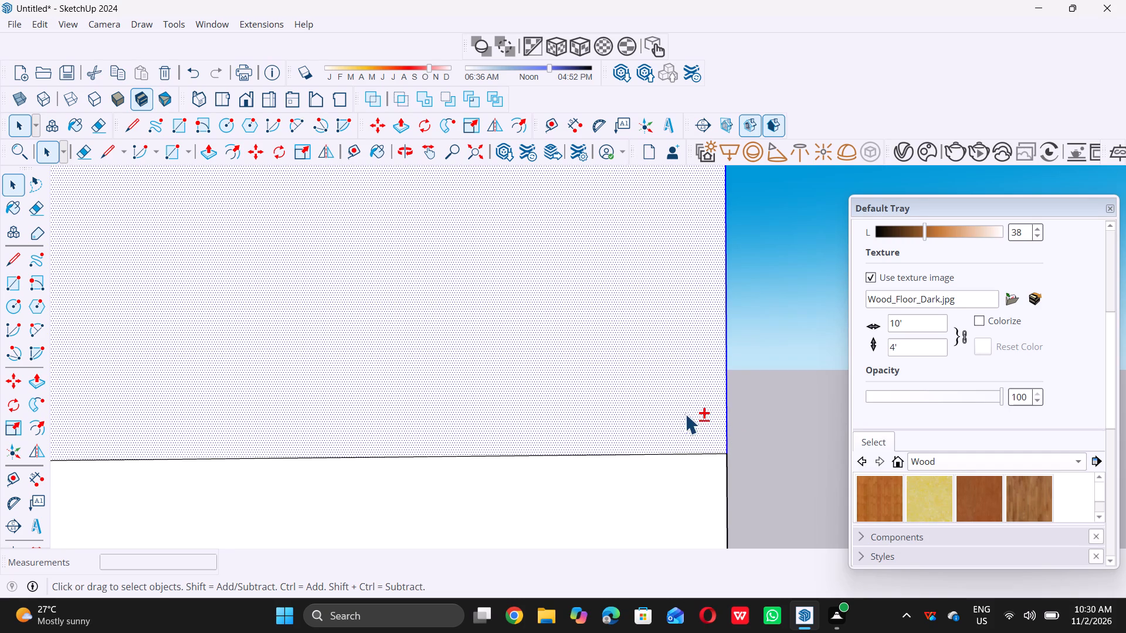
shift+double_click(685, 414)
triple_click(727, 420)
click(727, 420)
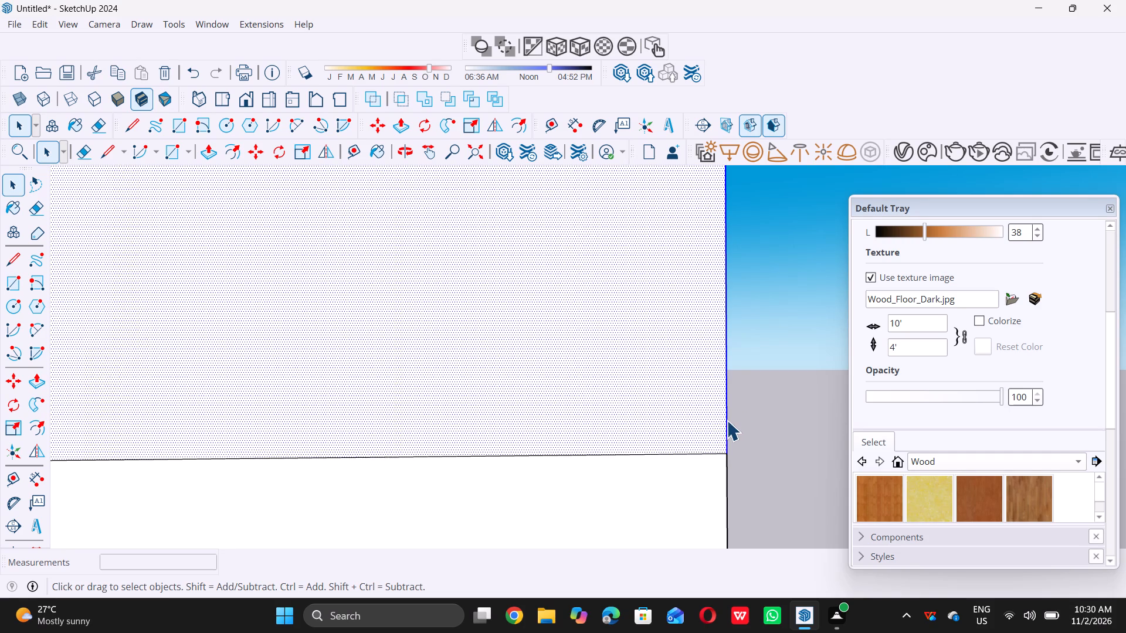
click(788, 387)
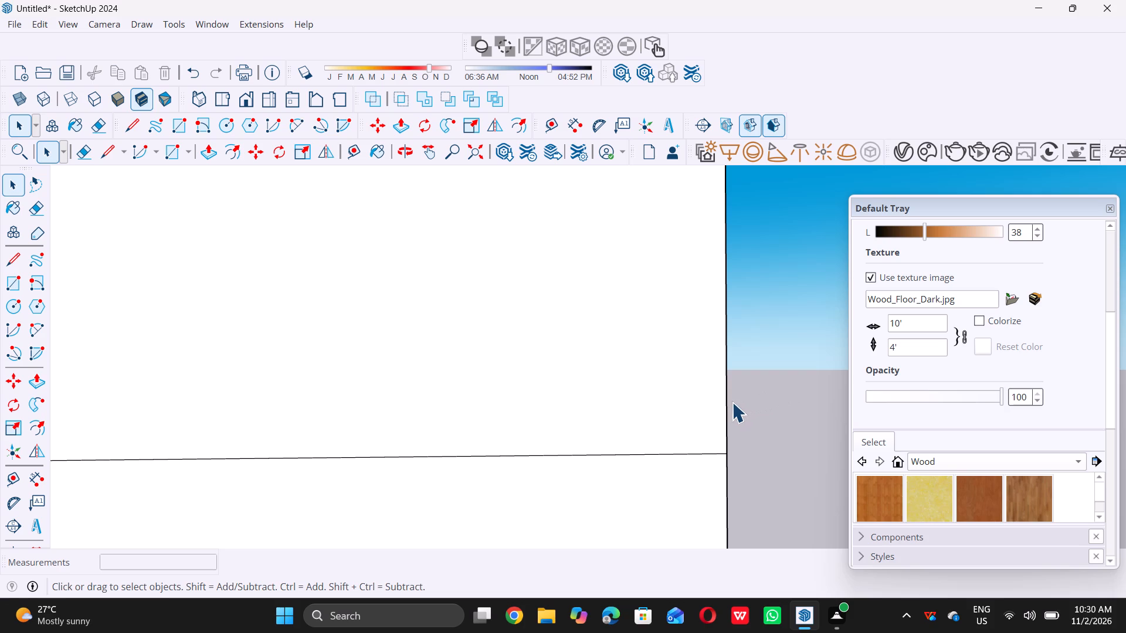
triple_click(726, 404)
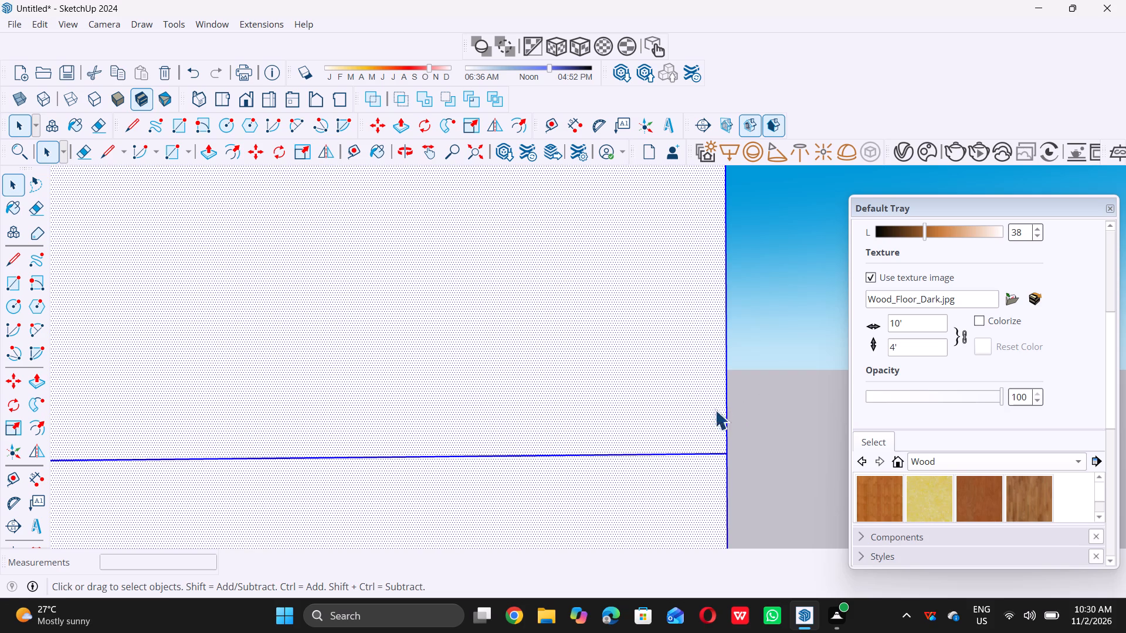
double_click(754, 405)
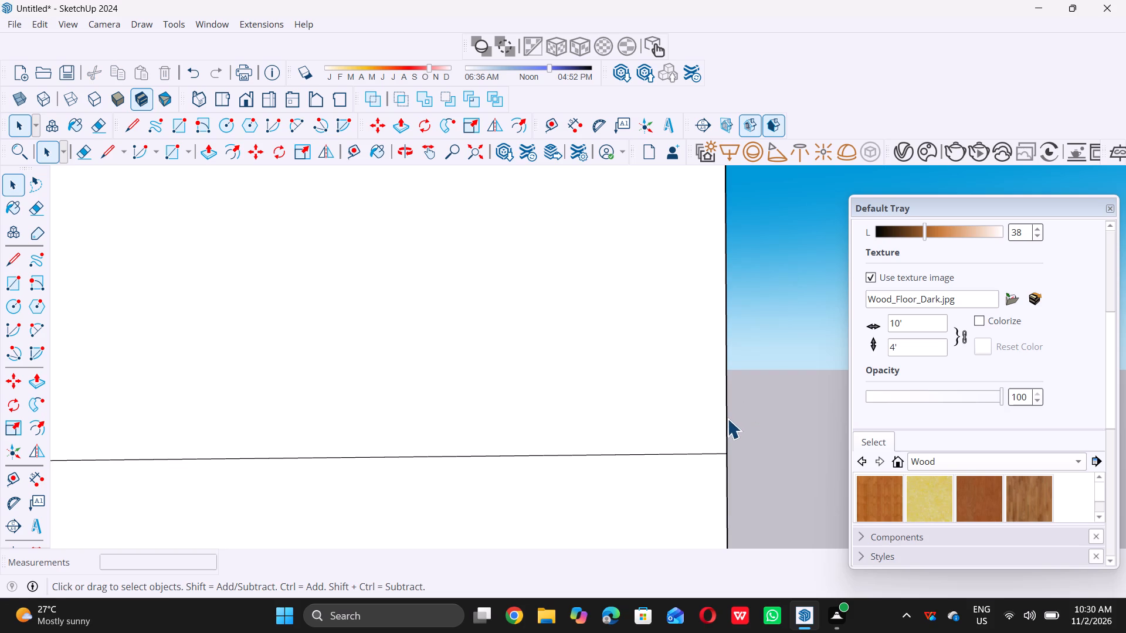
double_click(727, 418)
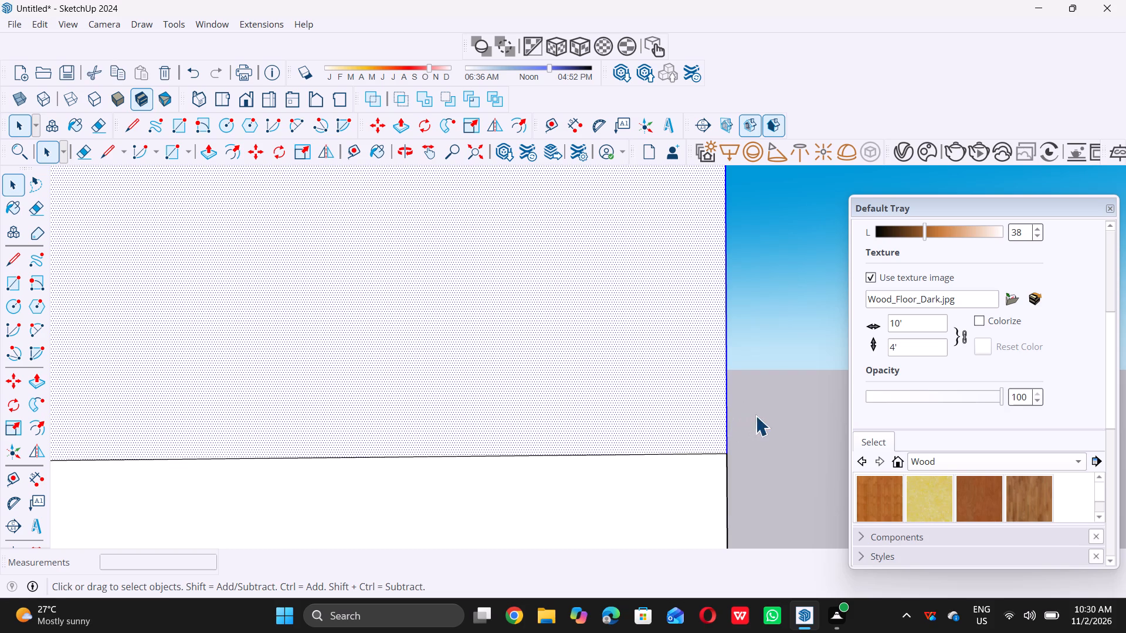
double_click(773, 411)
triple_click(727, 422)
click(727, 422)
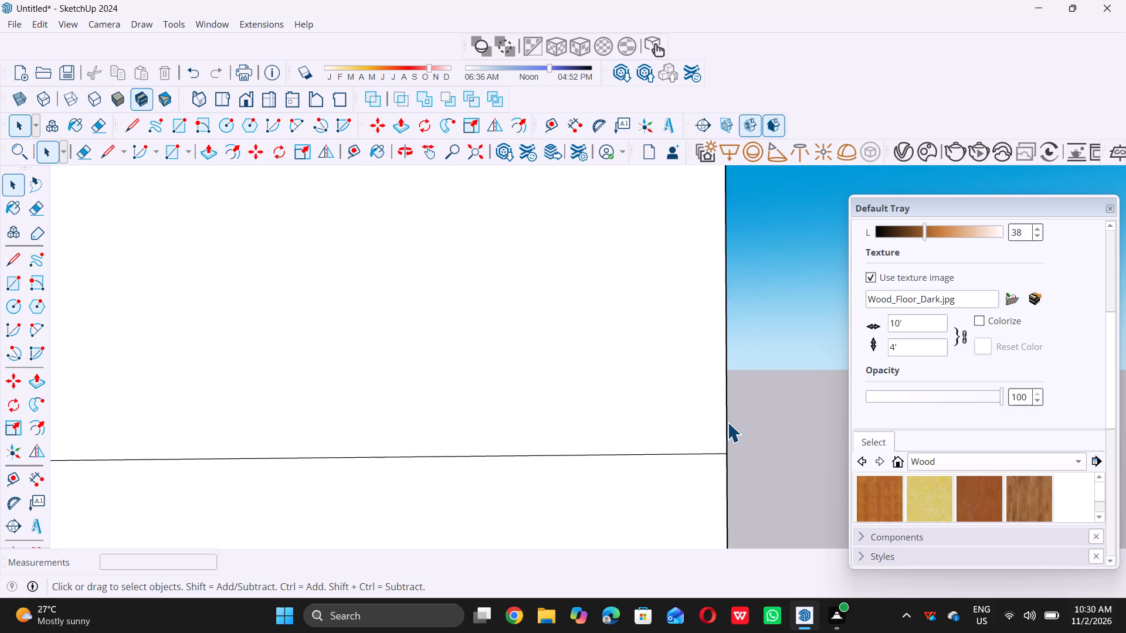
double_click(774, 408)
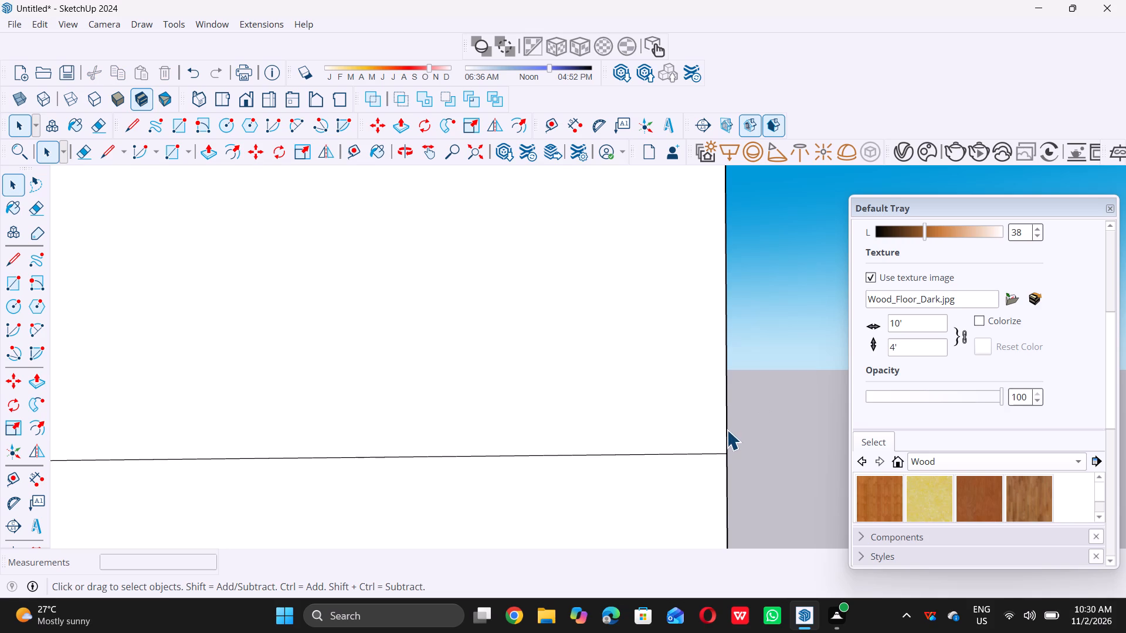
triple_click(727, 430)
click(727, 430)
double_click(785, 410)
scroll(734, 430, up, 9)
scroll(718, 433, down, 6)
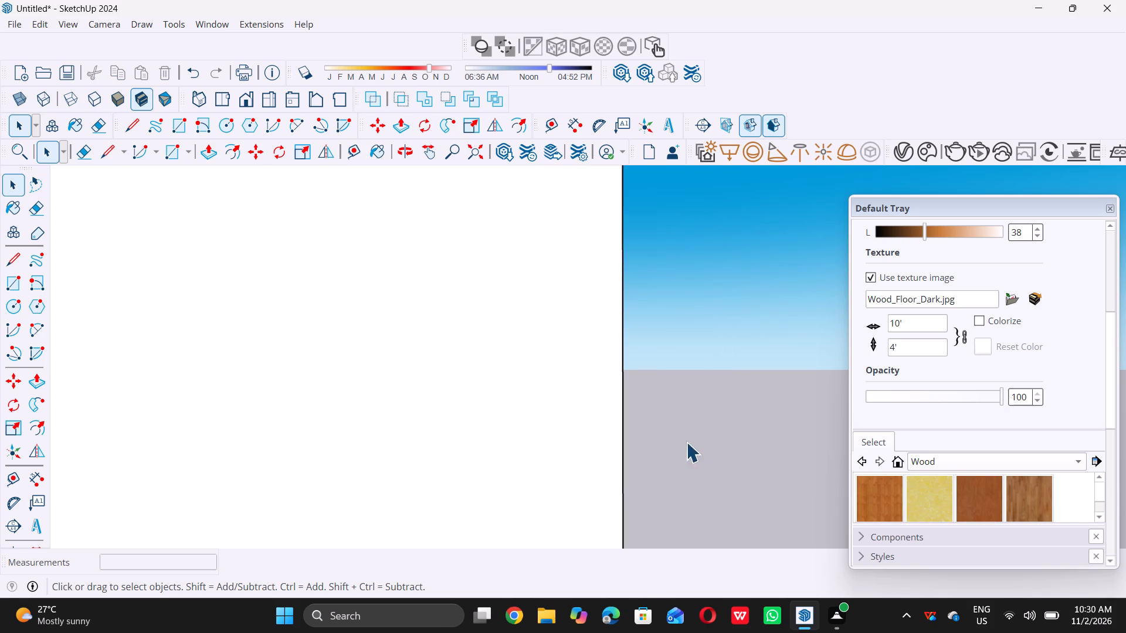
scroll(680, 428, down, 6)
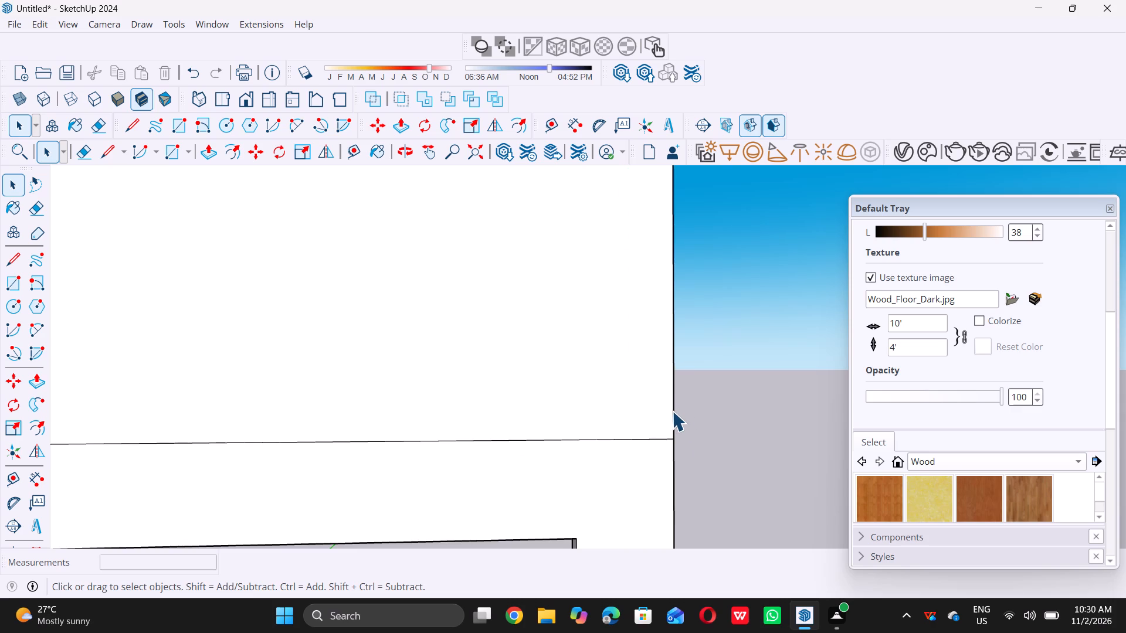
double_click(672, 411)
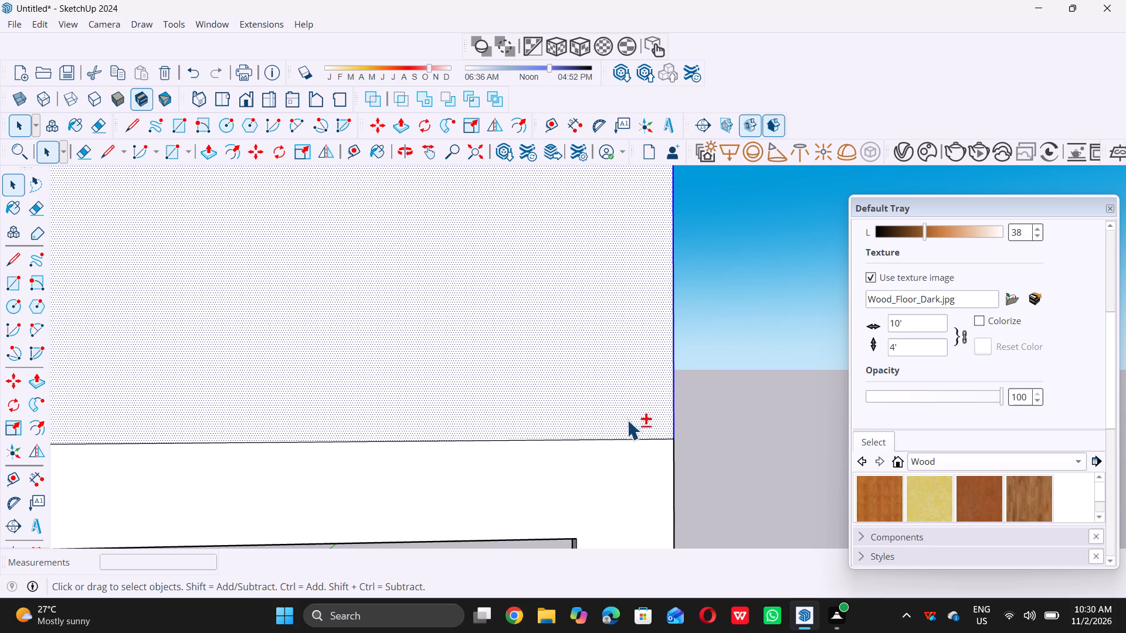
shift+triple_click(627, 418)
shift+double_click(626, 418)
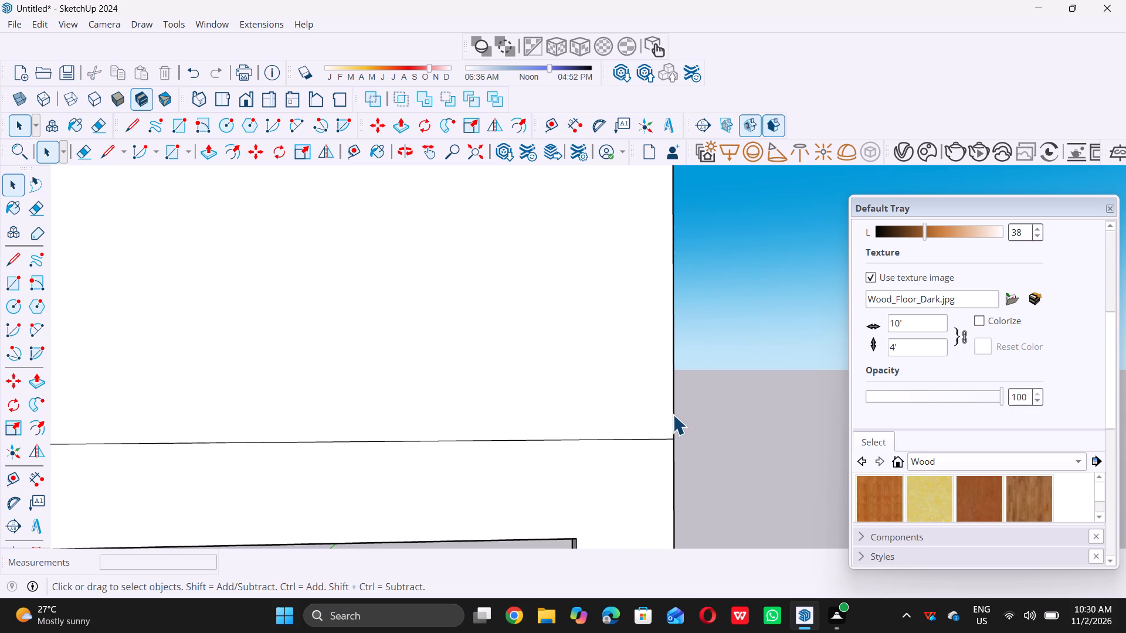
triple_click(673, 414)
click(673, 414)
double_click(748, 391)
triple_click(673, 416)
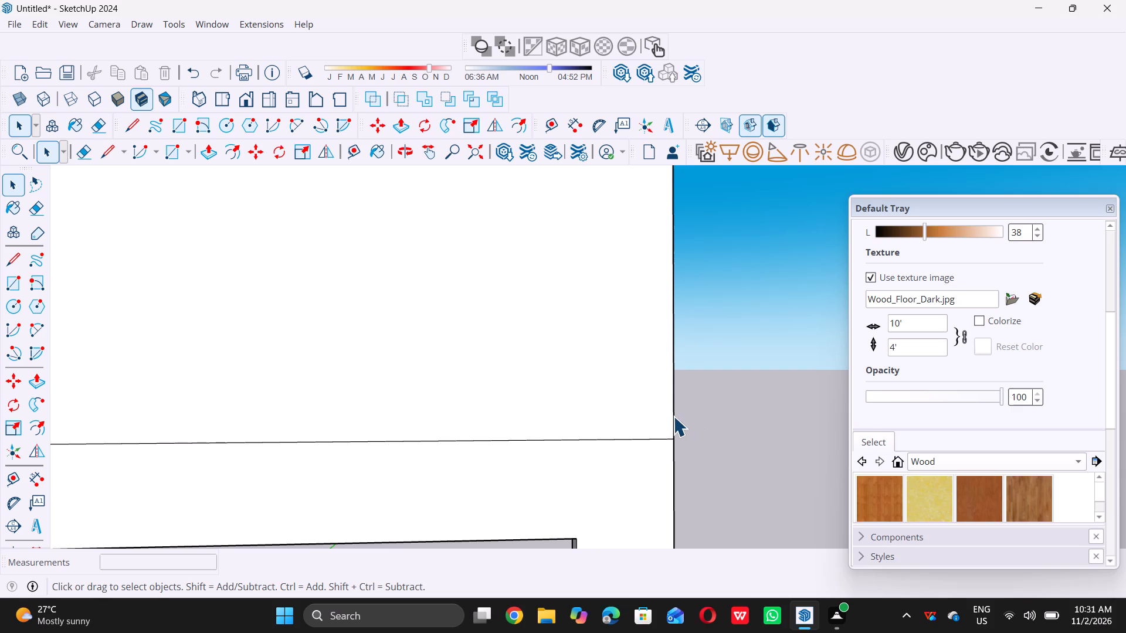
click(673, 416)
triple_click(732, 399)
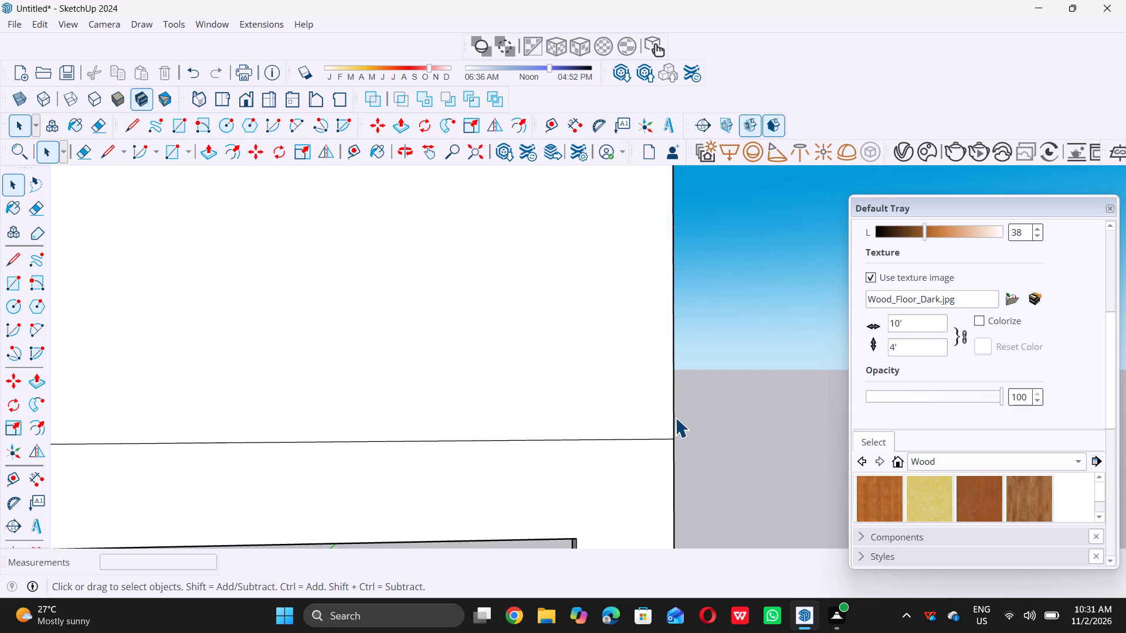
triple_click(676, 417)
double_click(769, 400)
Undo the outward move of the right vertical division line on the upper panel's front face.
scroll(770, 404, down, 10)
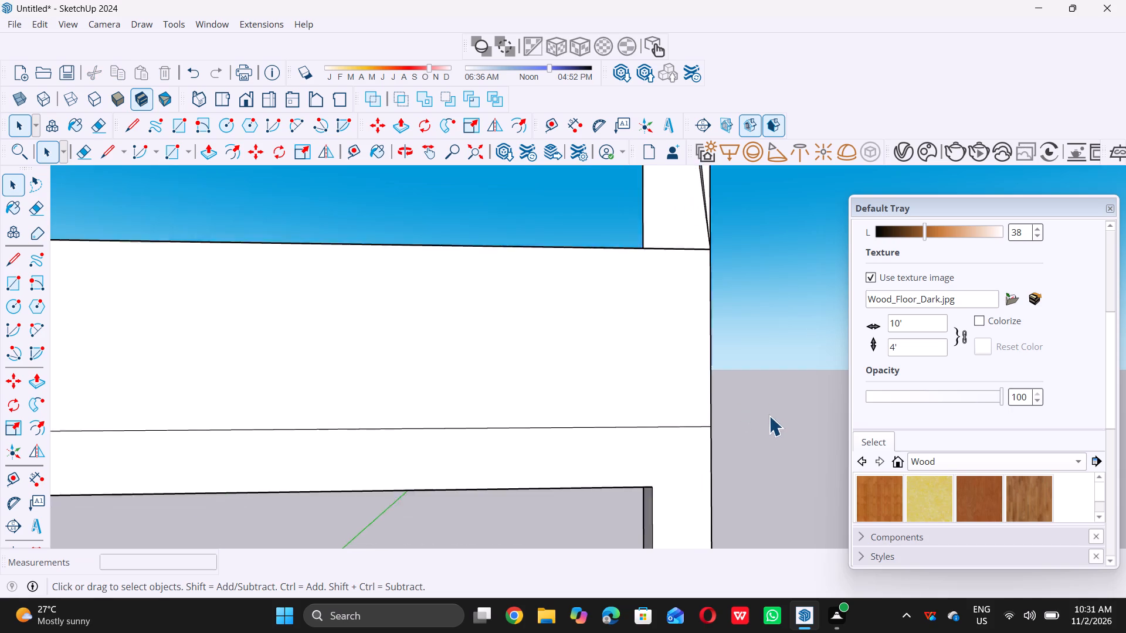
scroll(751, 414, down, 9)
middle_drag(744, 401, 738, 401)
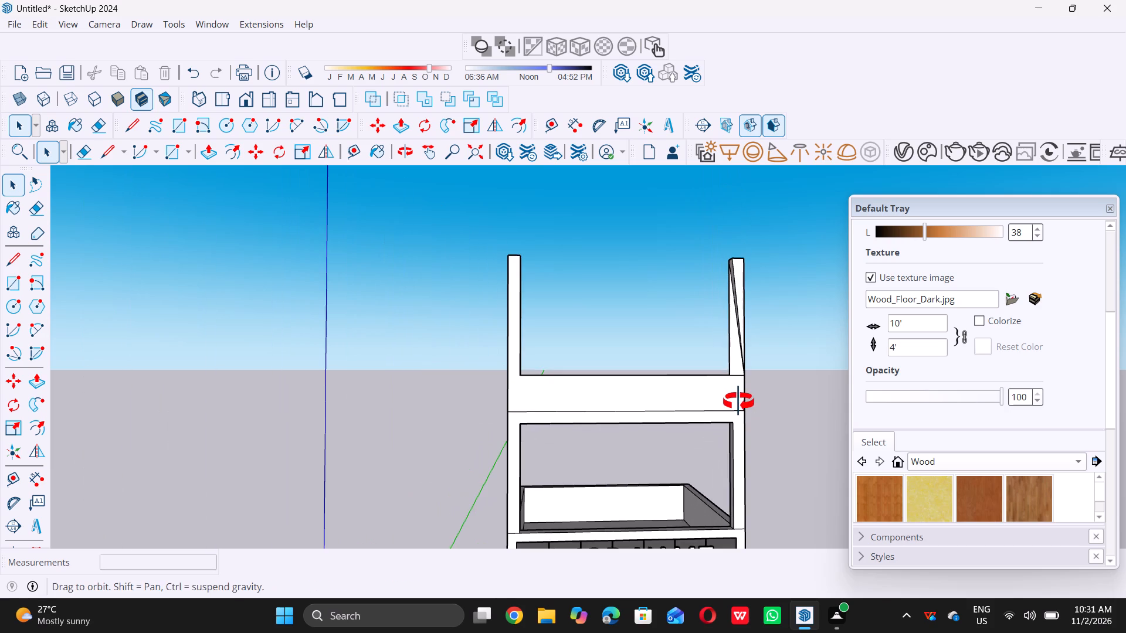
middle_drag(738, 401, 647, 436)
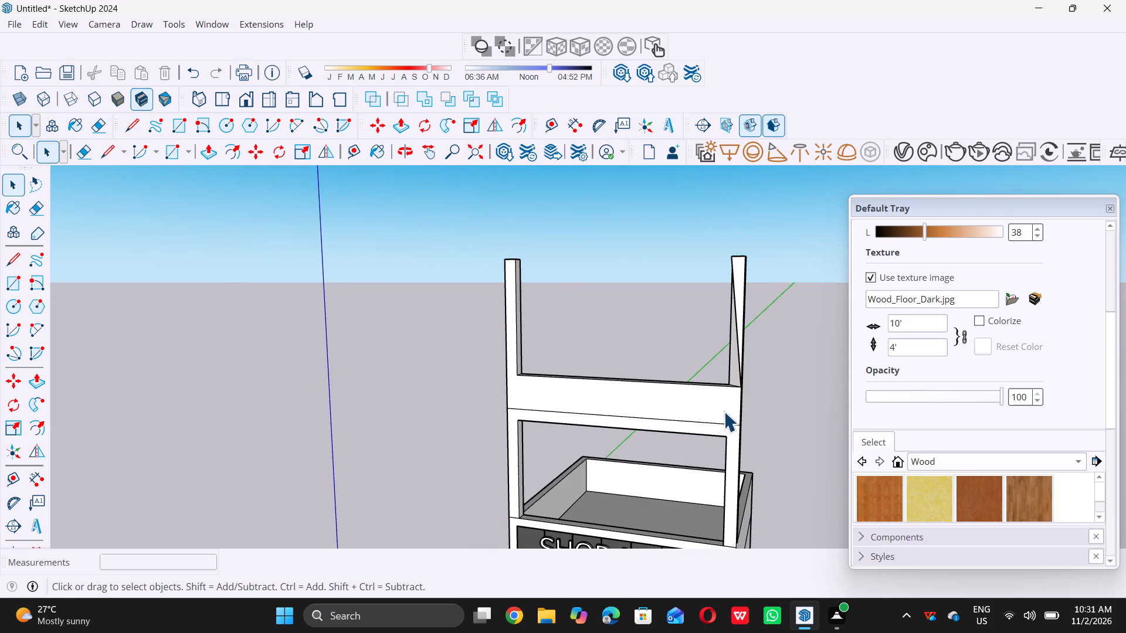
key(ctrl+z)
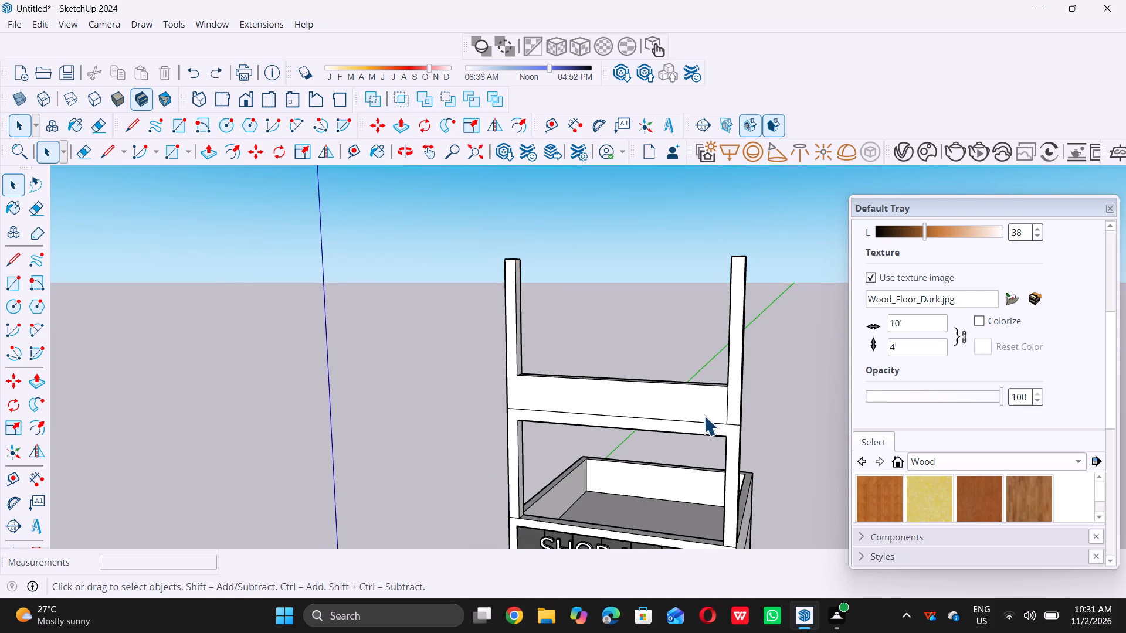
Copy the upper panel's right division line 19' to the frame's left outer edge, dividing the span into 7 equal parts (/7).
middle_drag(698, 415, 736, 410)
scroll(742, 416, up, 5)
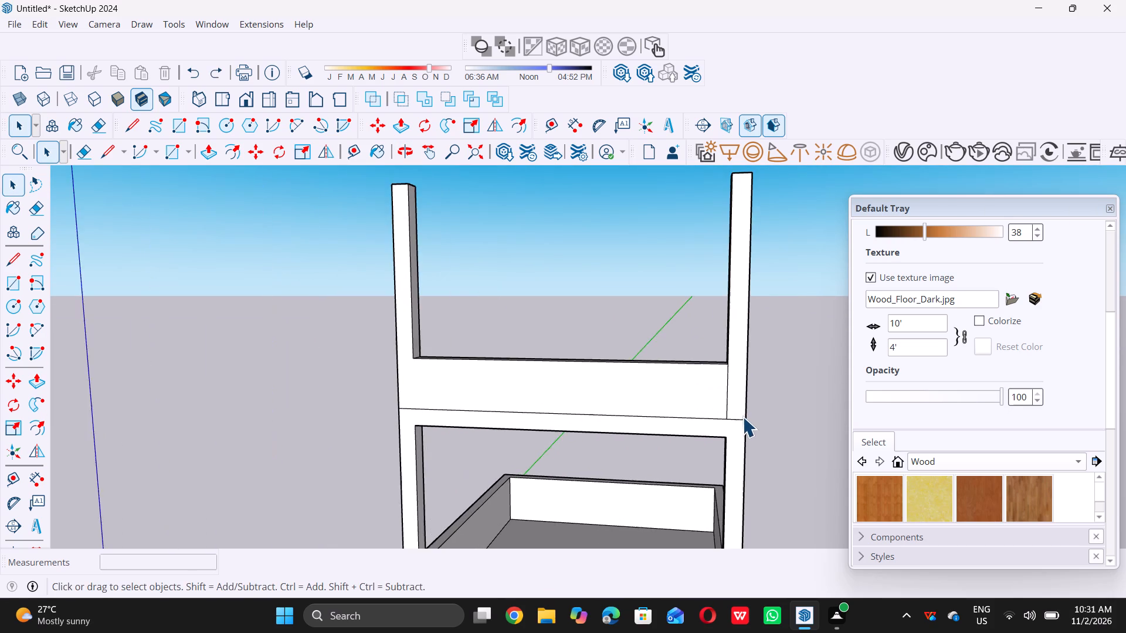
scroll(727, 409, up, 5)
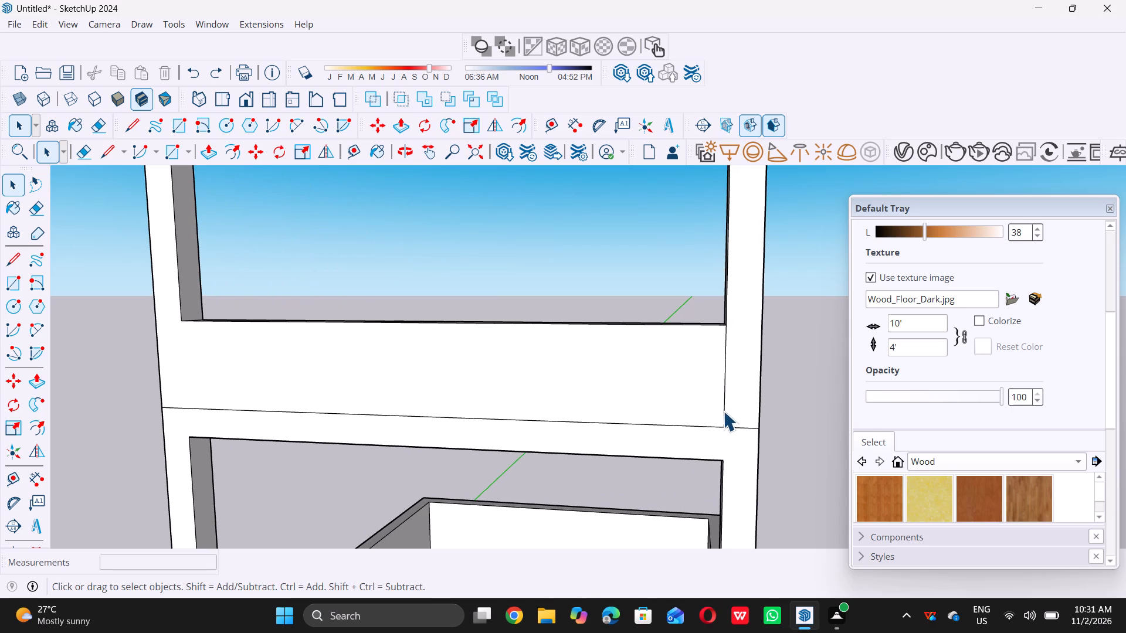
click(724, 410)
key(m)
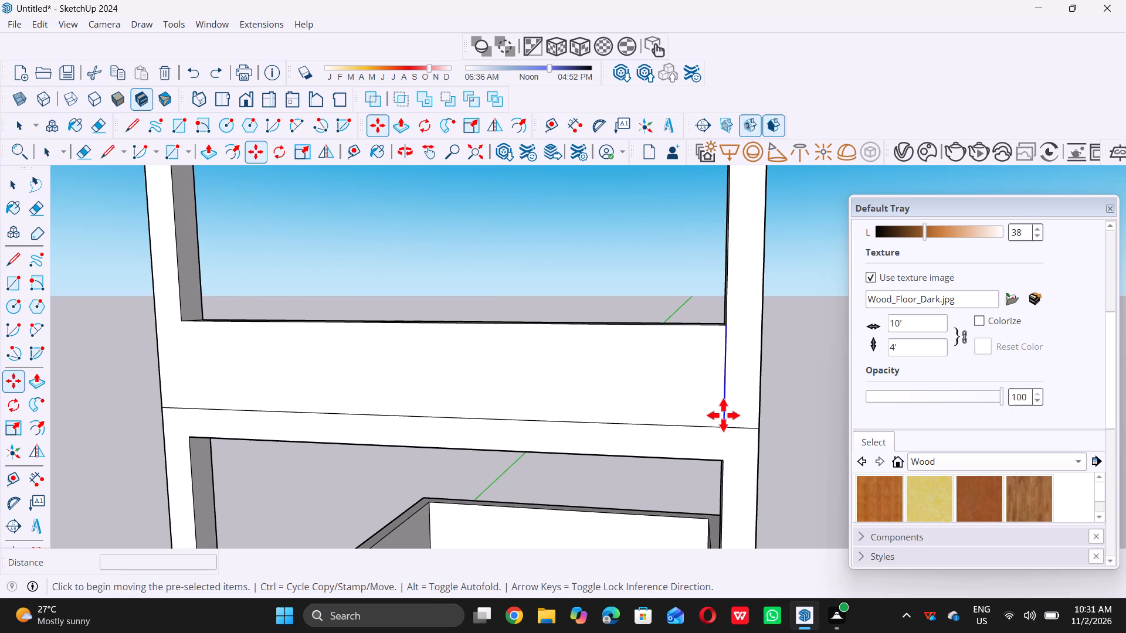
click(724, 429)
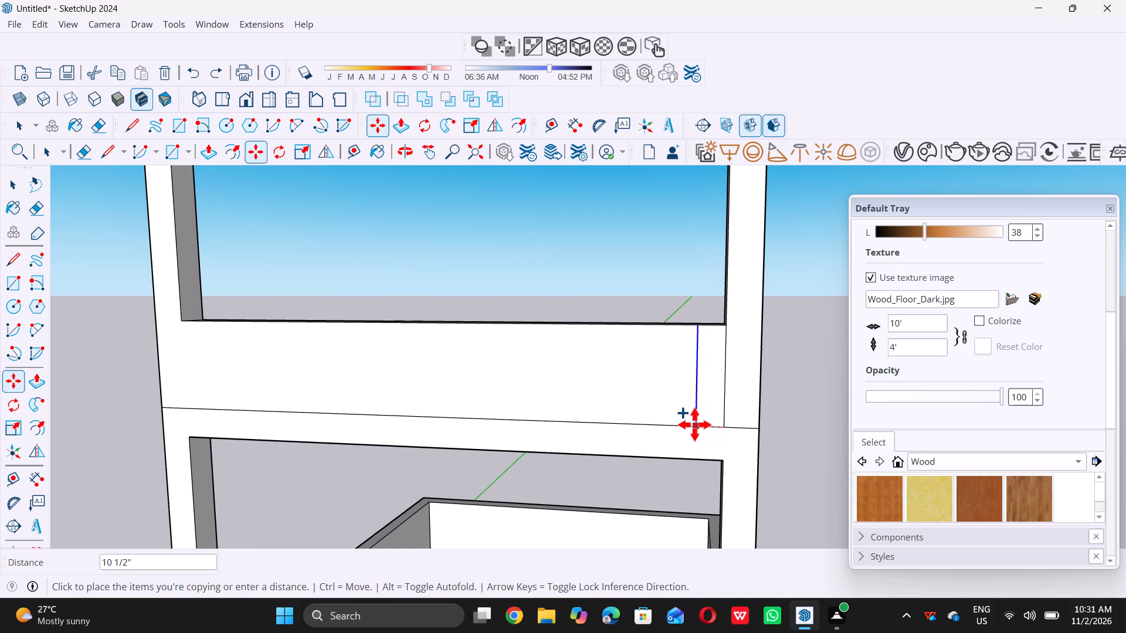
scroll(694, 424, down, 7)
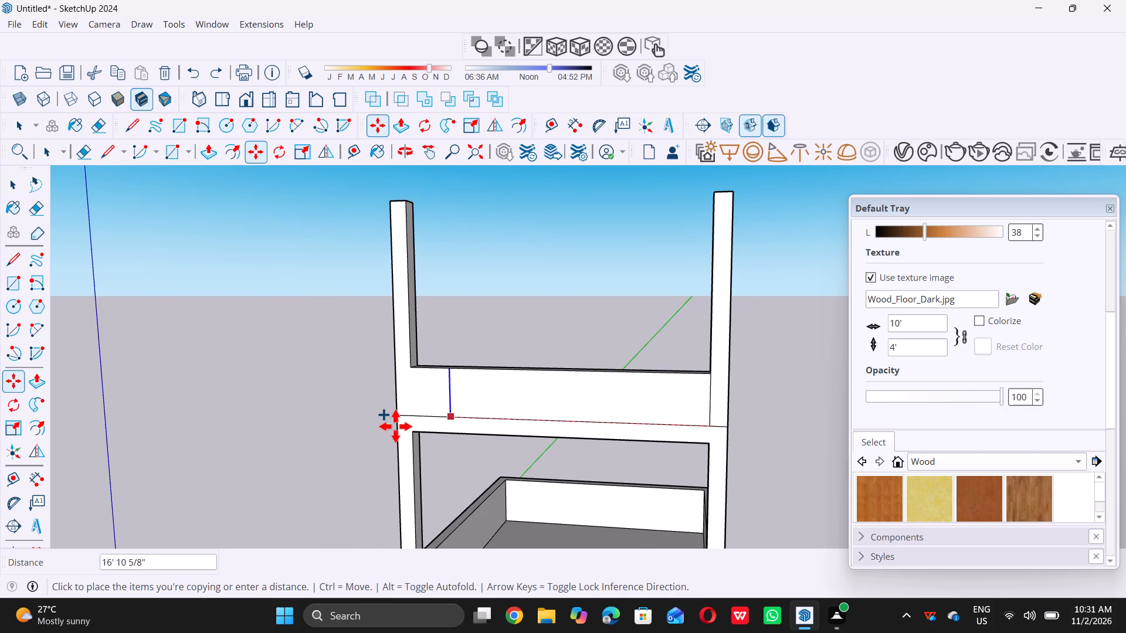
scroll(403, 420, up, 5)
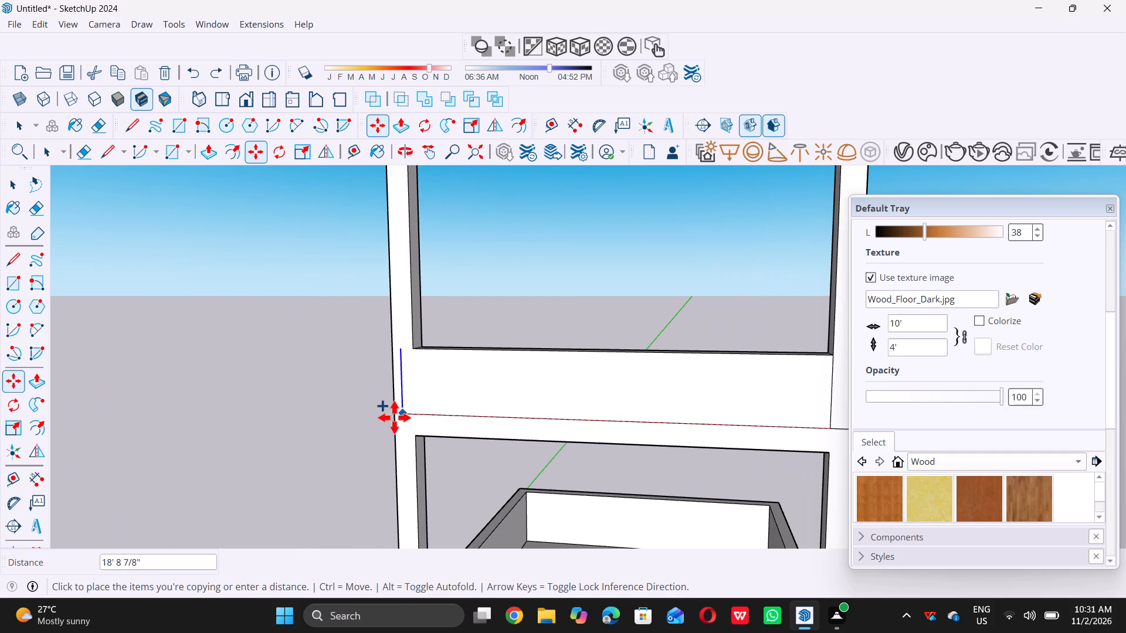
double_click(392, 416)
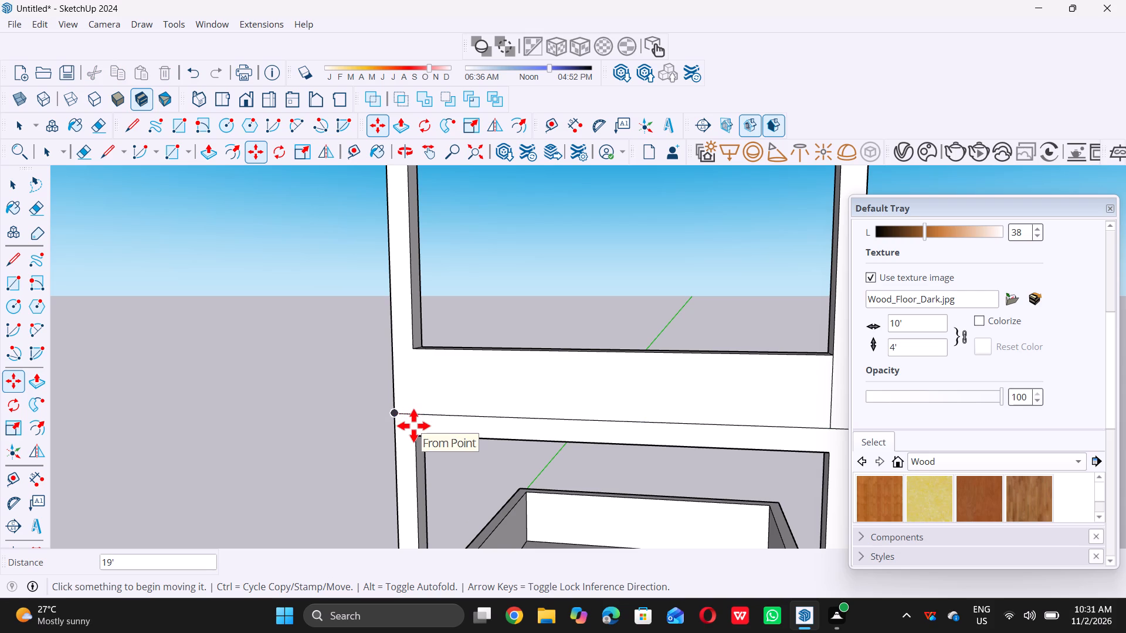
key(slash)
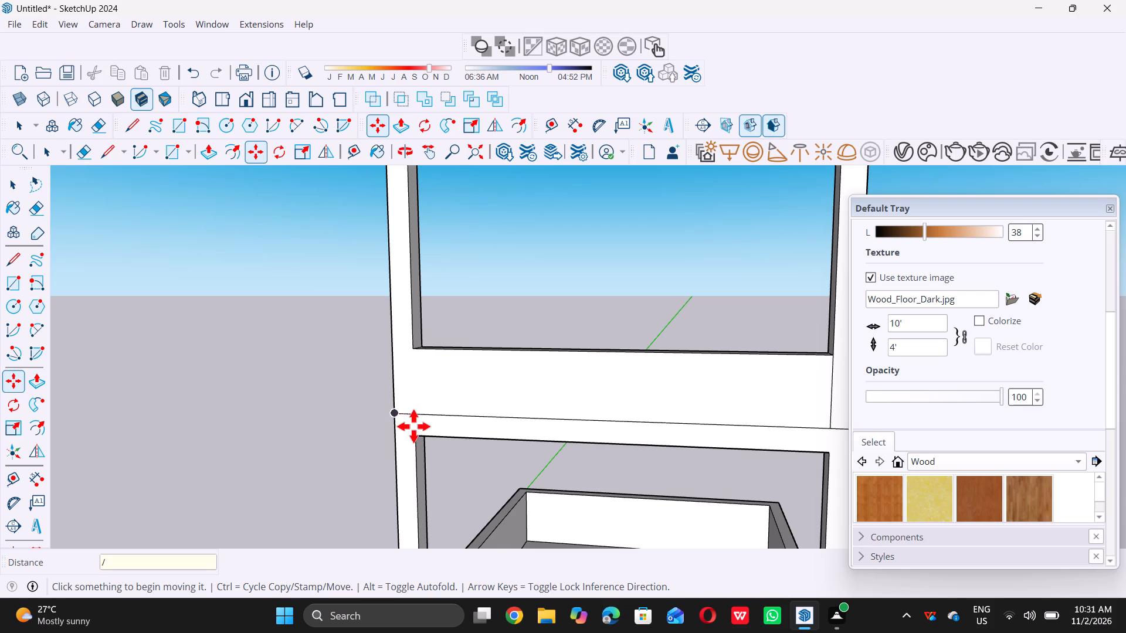
key(7)
key(Return)
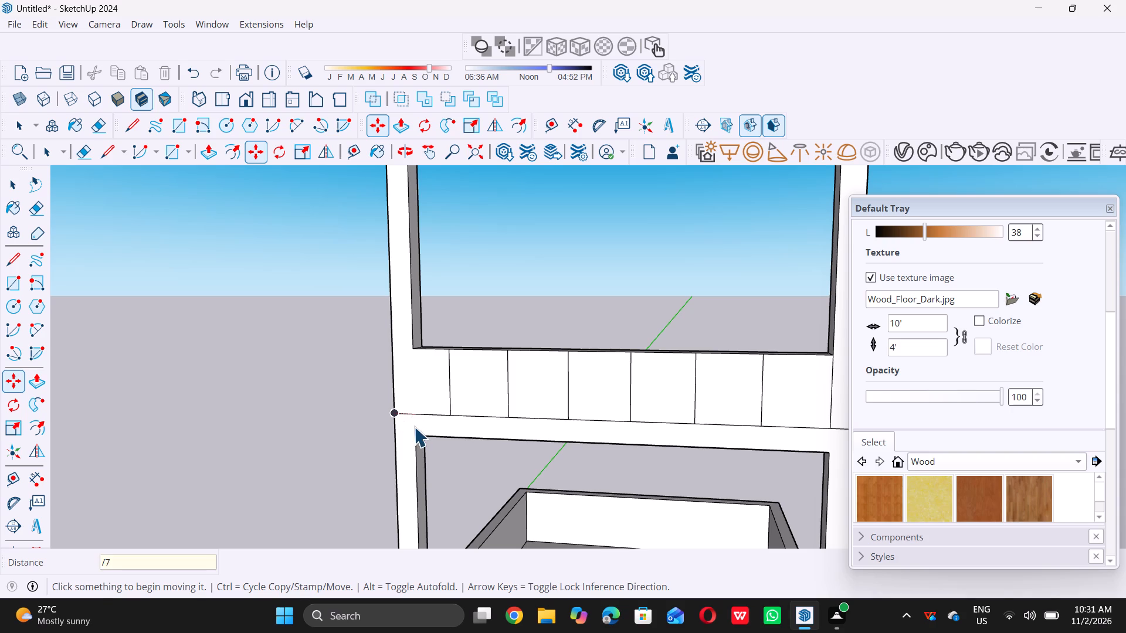
key(space)
scroll(422, 417, down, 6)
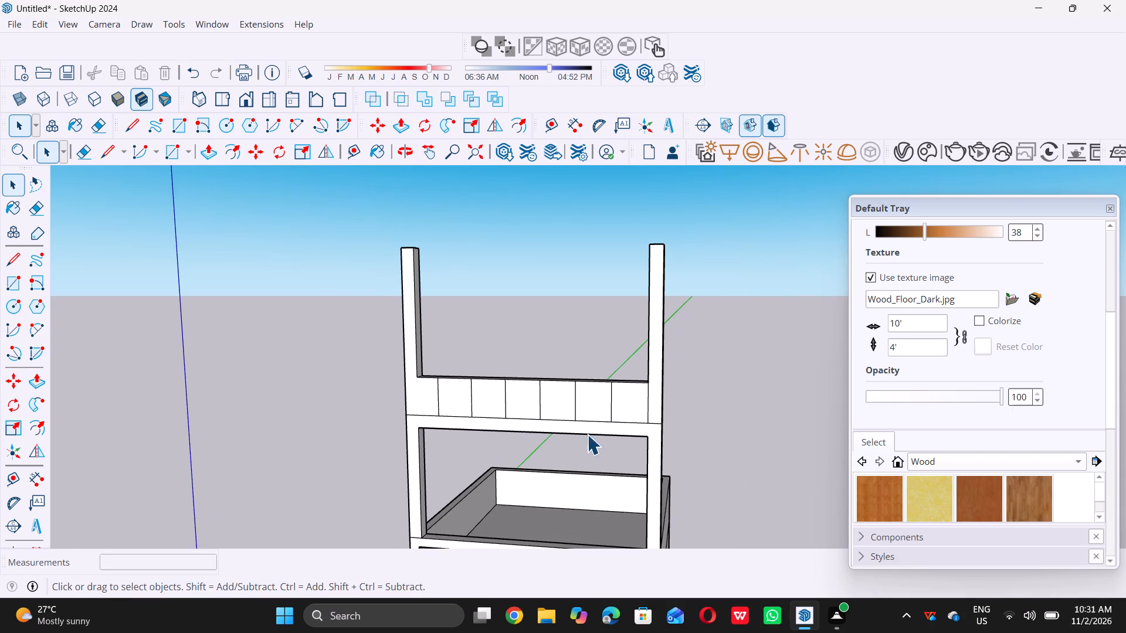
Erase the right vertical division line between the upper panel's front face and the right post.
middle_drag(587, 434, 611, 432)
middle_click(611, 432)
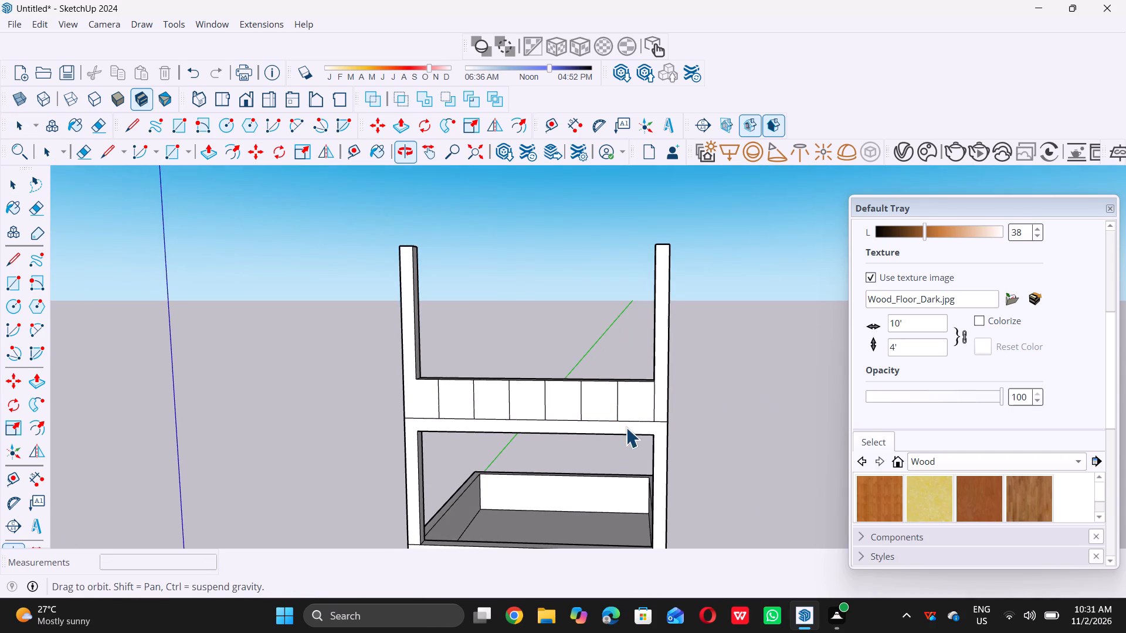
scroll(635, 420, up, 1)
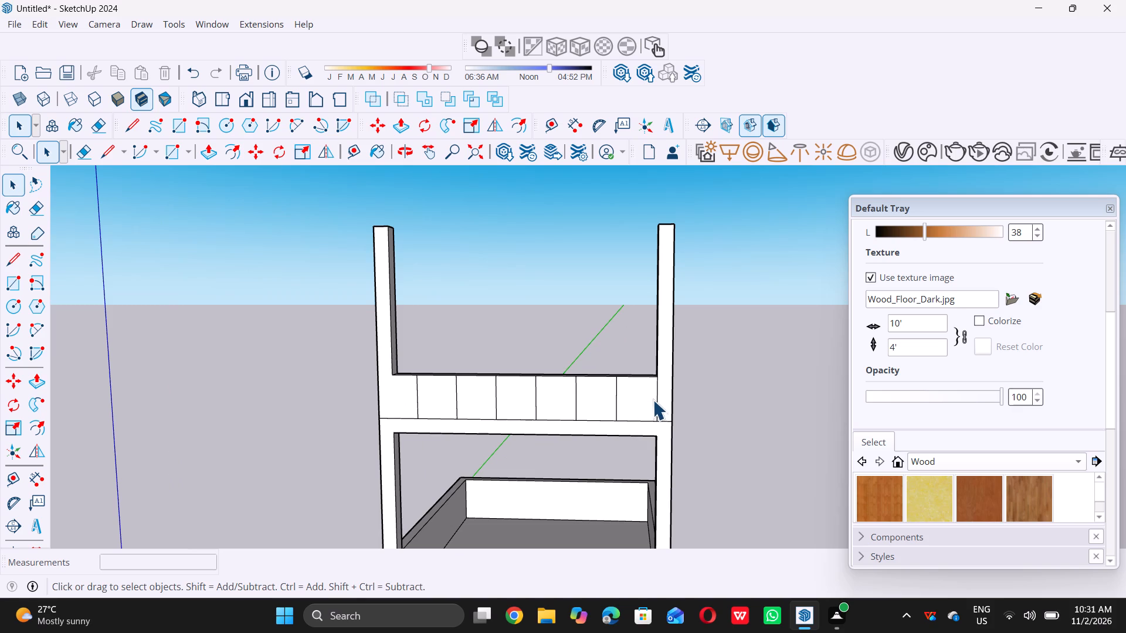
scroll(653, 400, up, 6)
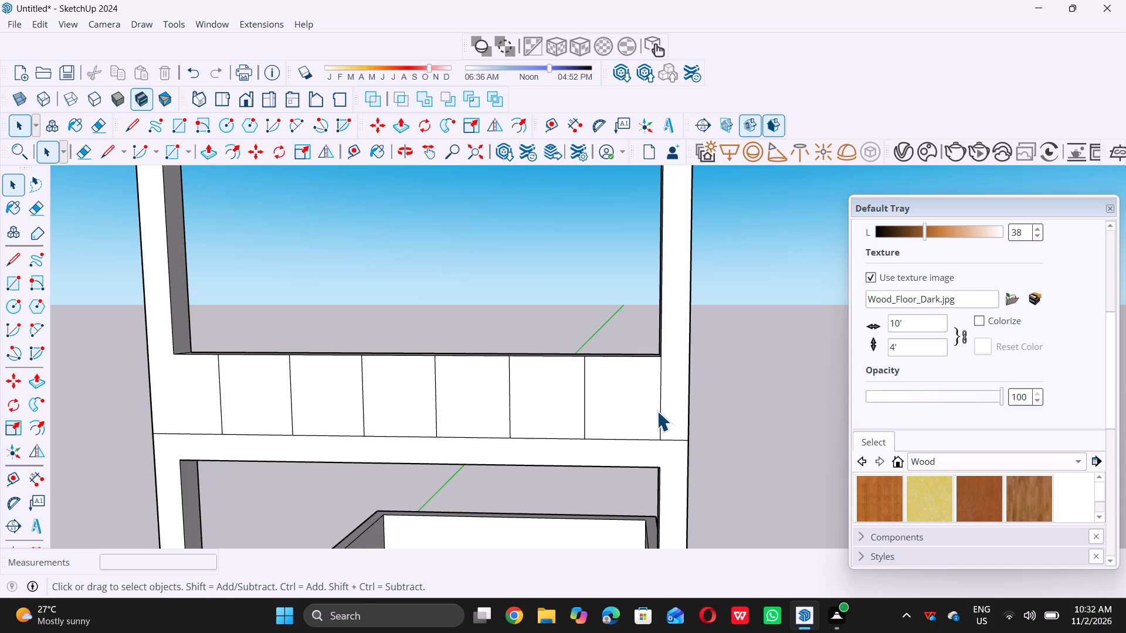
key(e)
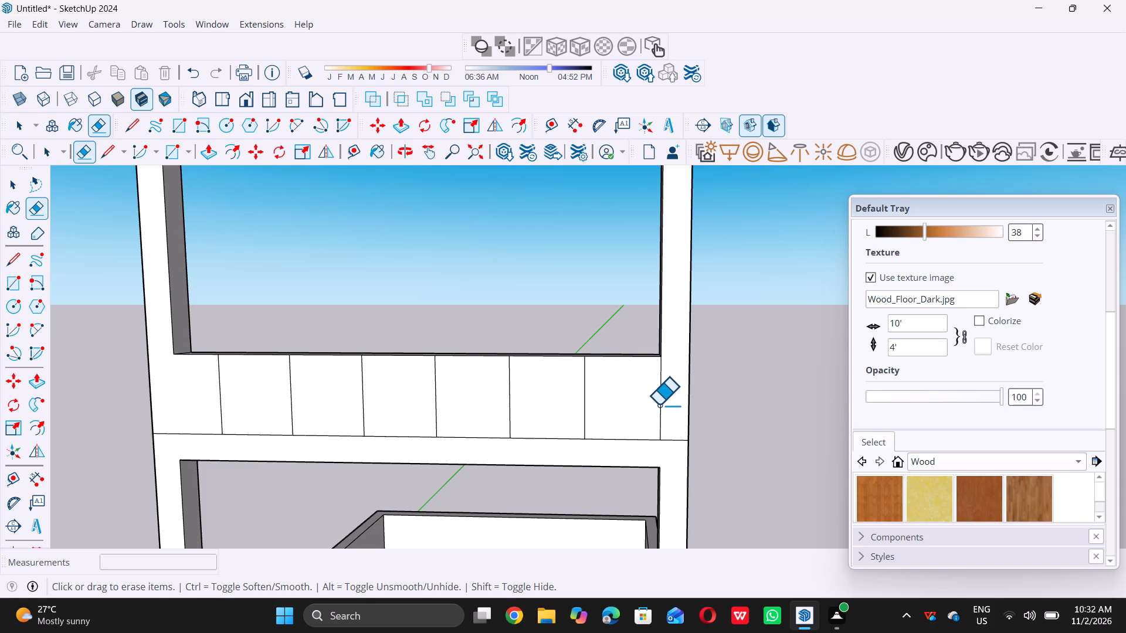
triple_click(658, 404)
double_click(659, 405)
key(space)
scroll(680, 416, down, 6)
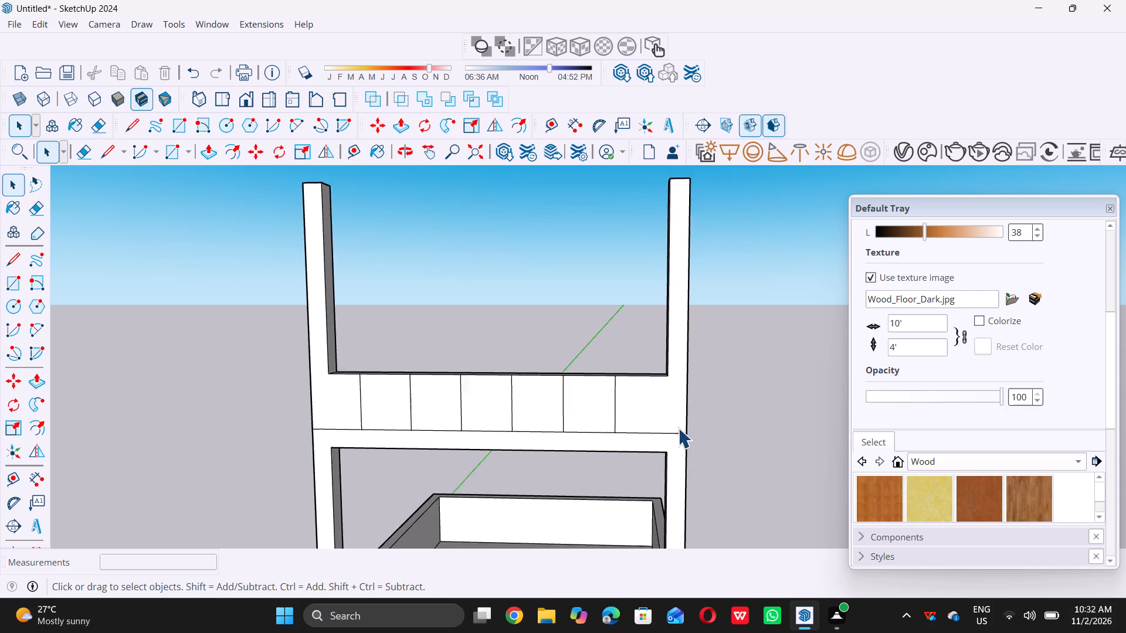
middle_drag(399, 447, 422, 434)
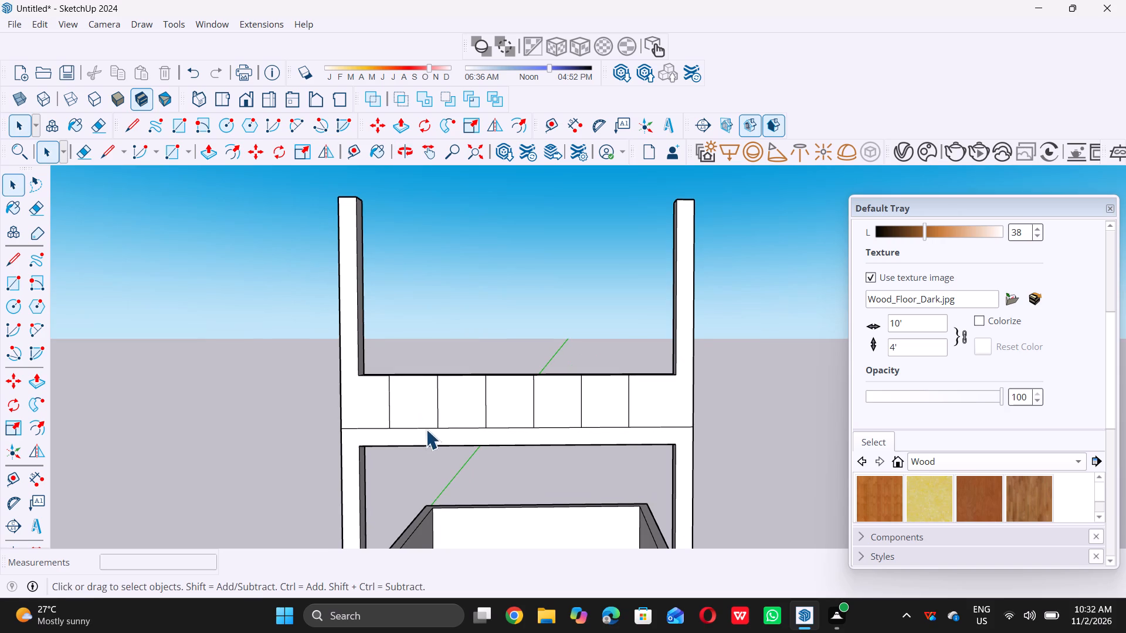
Undo the erasing of the right division line and the seven-part copy across the upper panel's front face.
key(ctrl+z)
key(ctrl+z)
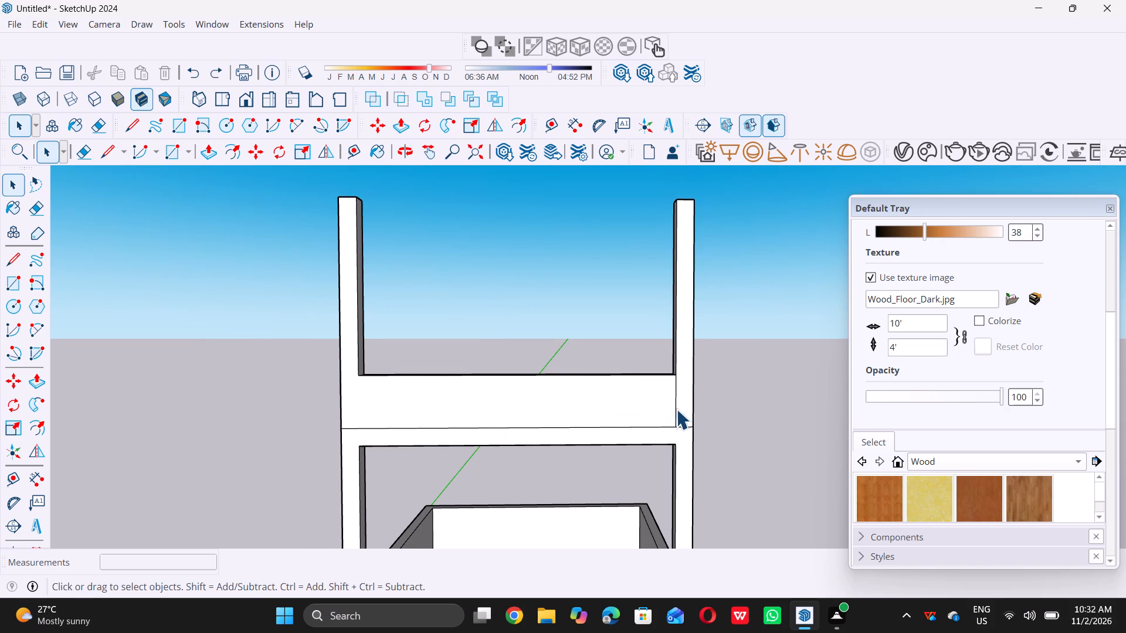
Erase the remaining right vertical division line so the upper panel and right post share one front face.
scroll(681, 405, up, 3)
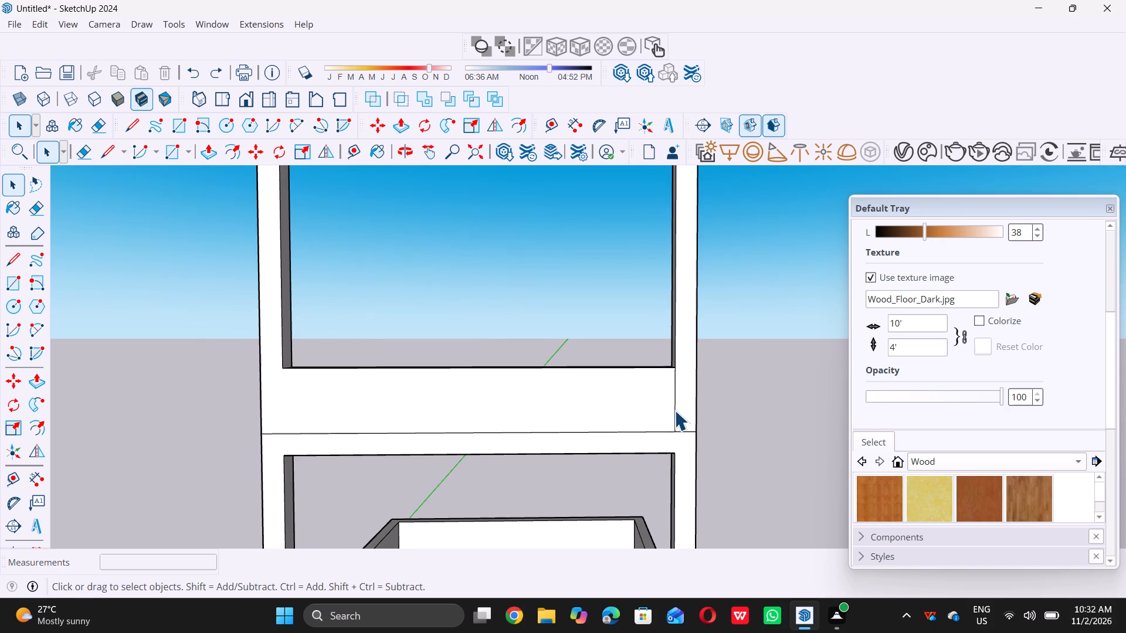
scroll(674, 410, up, 1)
double_click(674, 410)
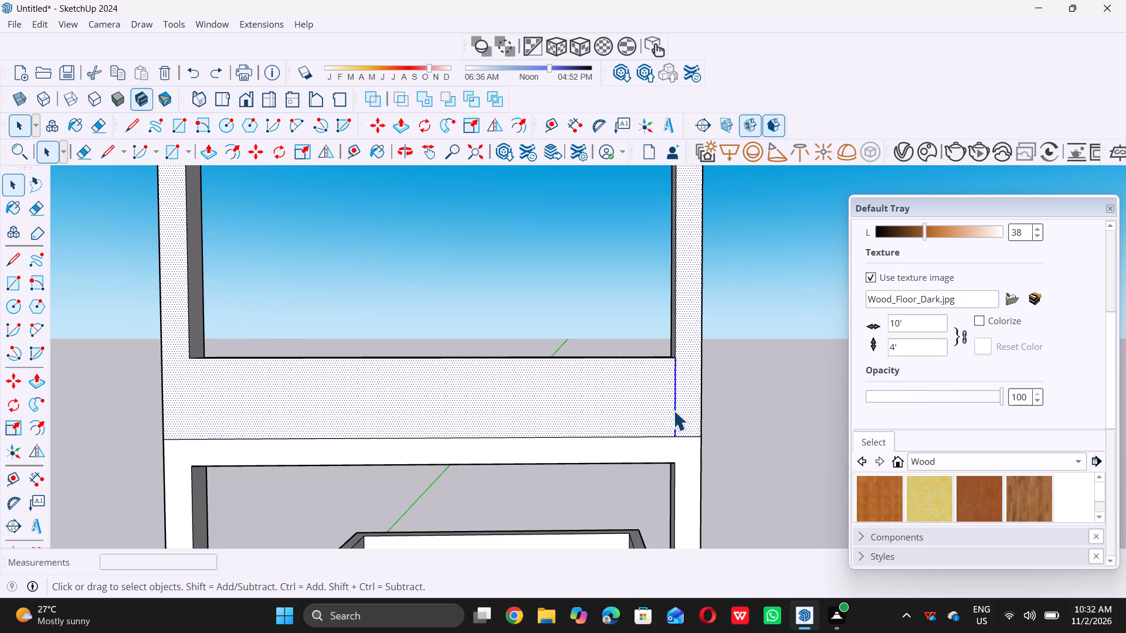
triple_click(796, 386)
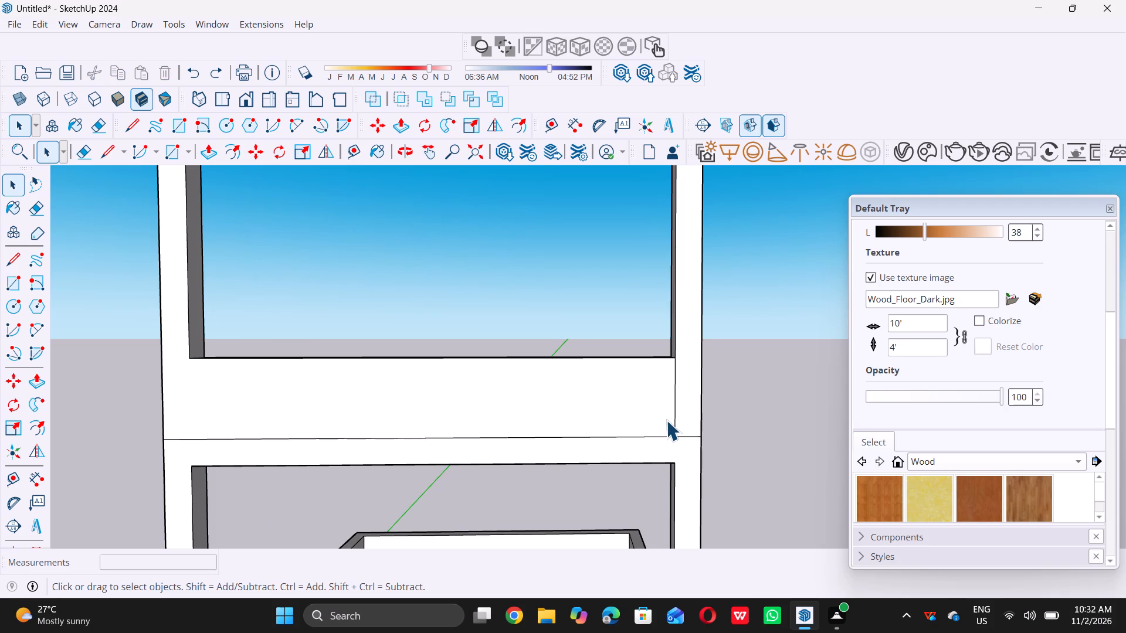
key(e)
triple_click(676, 407)
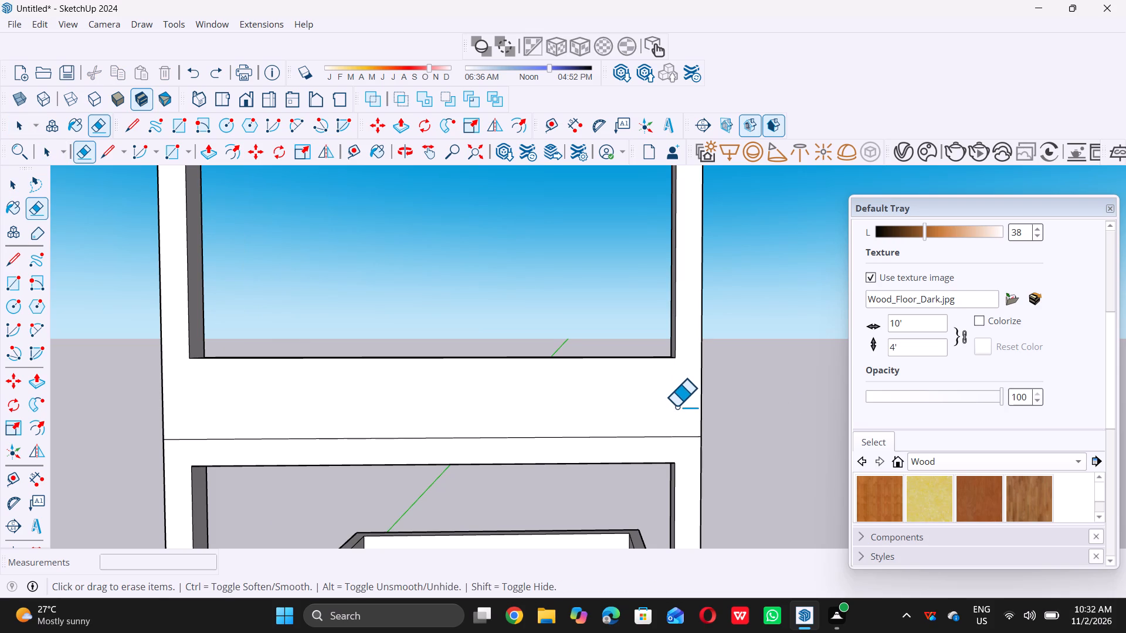
key(space)
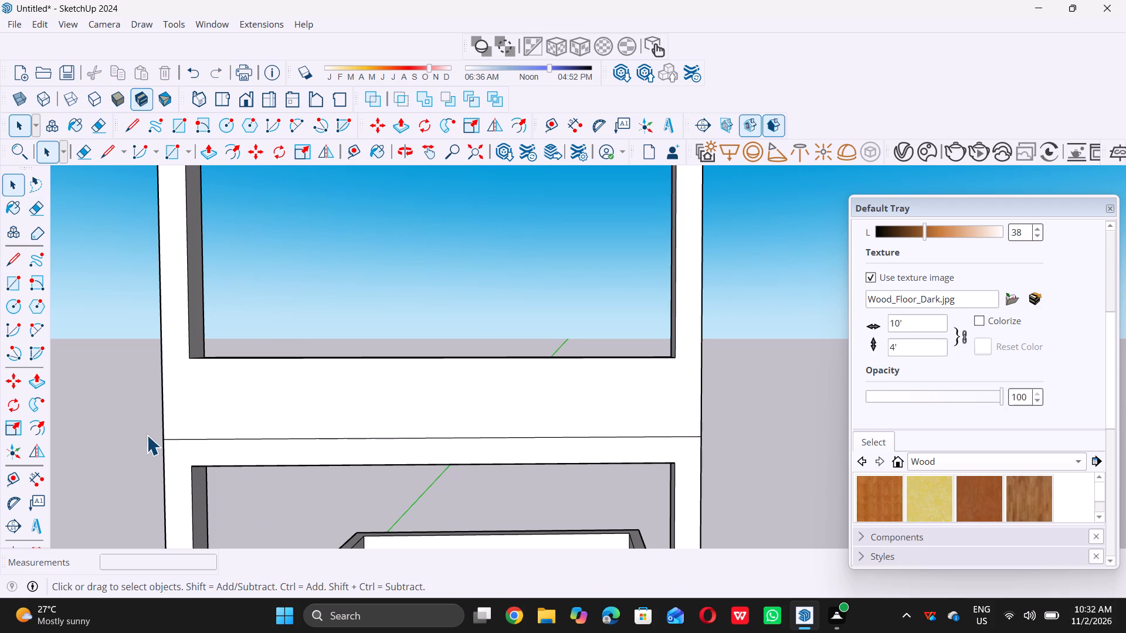
Examine the frame's left outer edge beside the upper panel, checking which edge segment and faces can be selected there.
scroll(150, 431, up, 6)
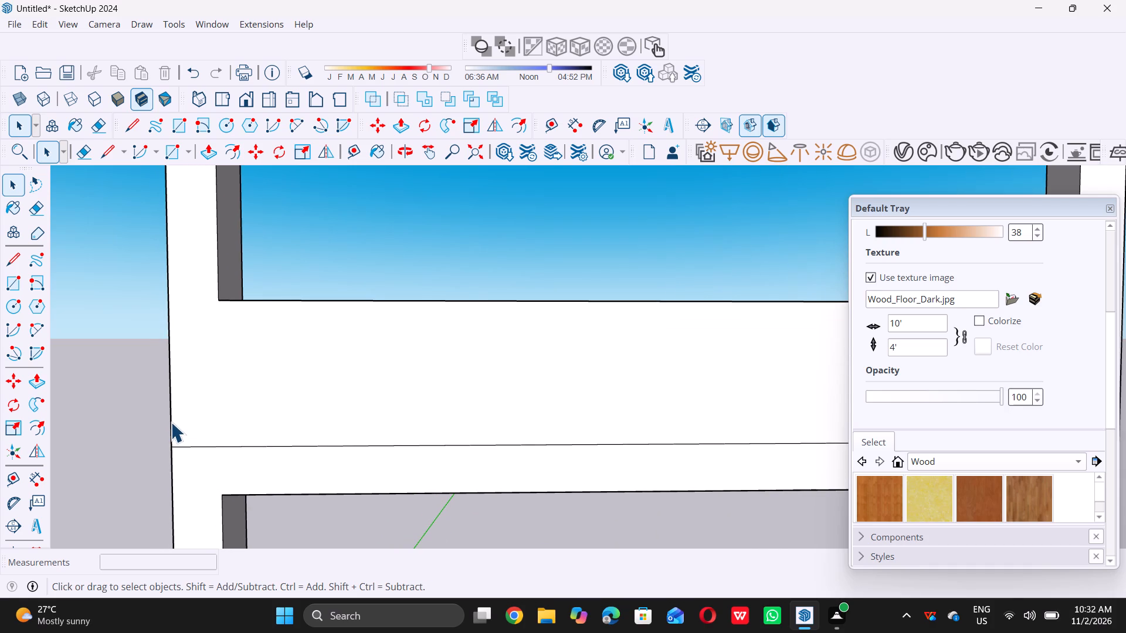
triple_click(171, 420)
triple_click(120, 434)
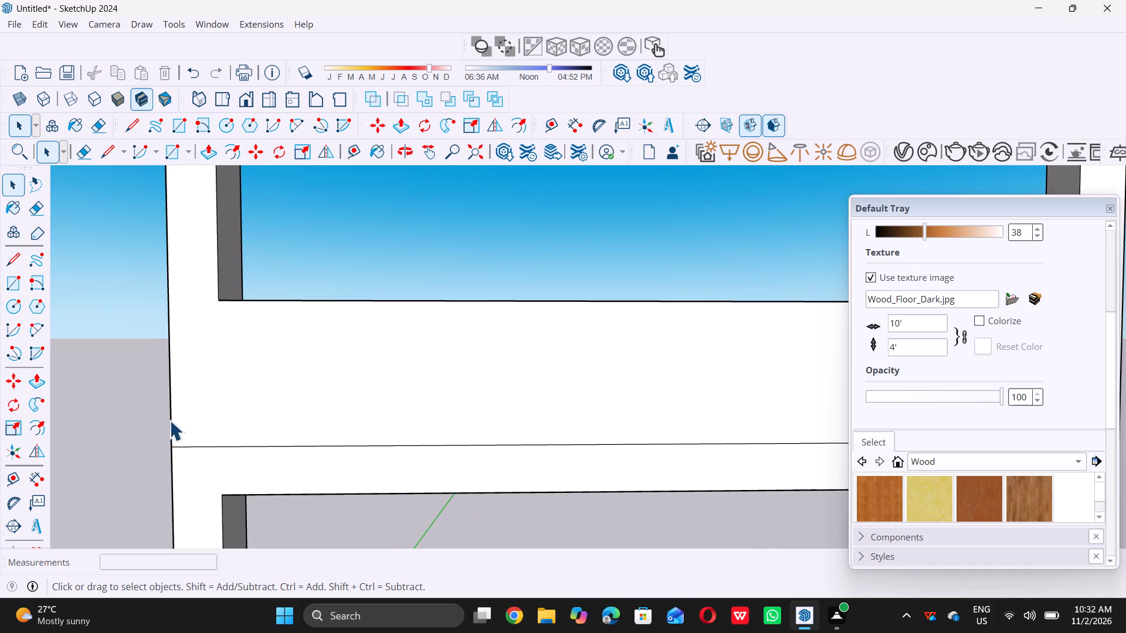
triple_click(171, 421)
triple_click(124, 436)
click(124, 436)
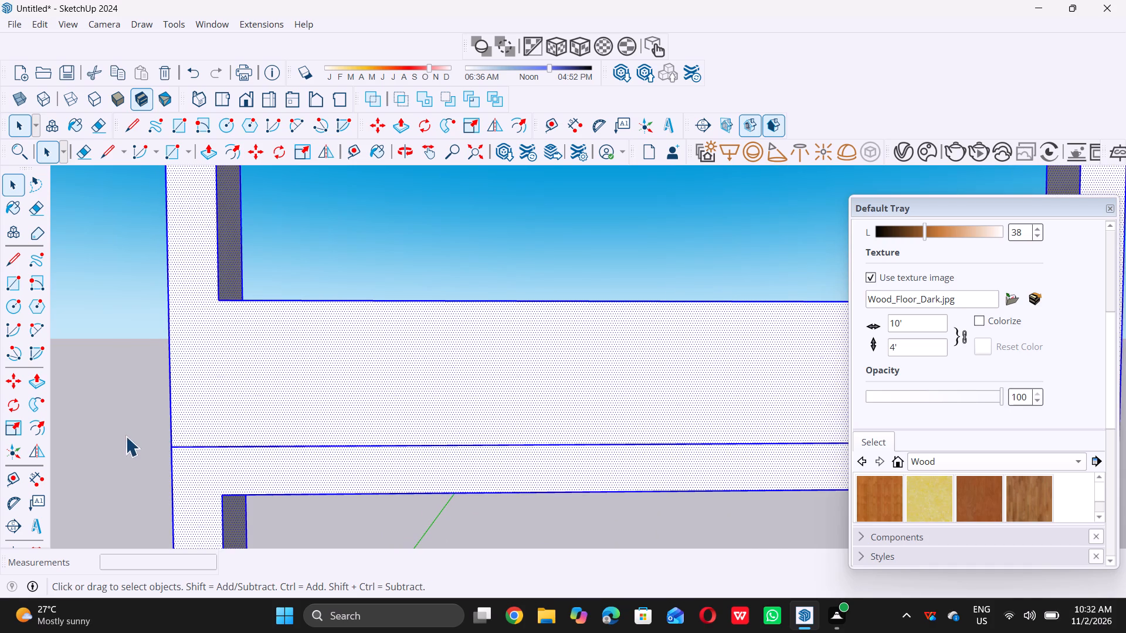
double_click(172, 421)
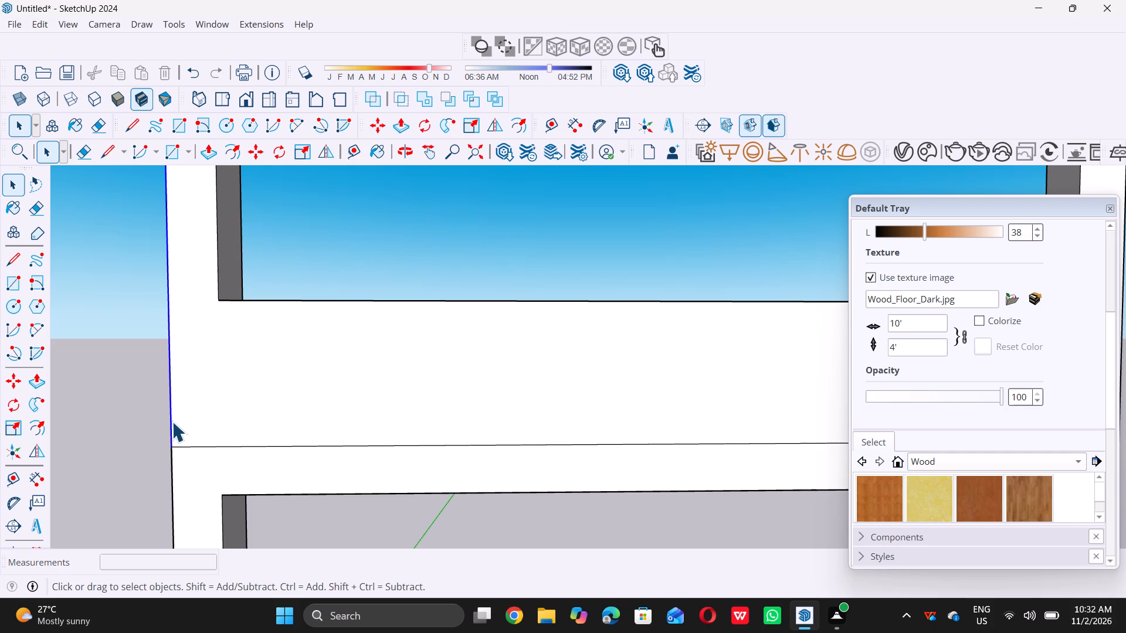
triple_click(128, 430)
click(128, 430)
scroll(161, 413, down, 2)
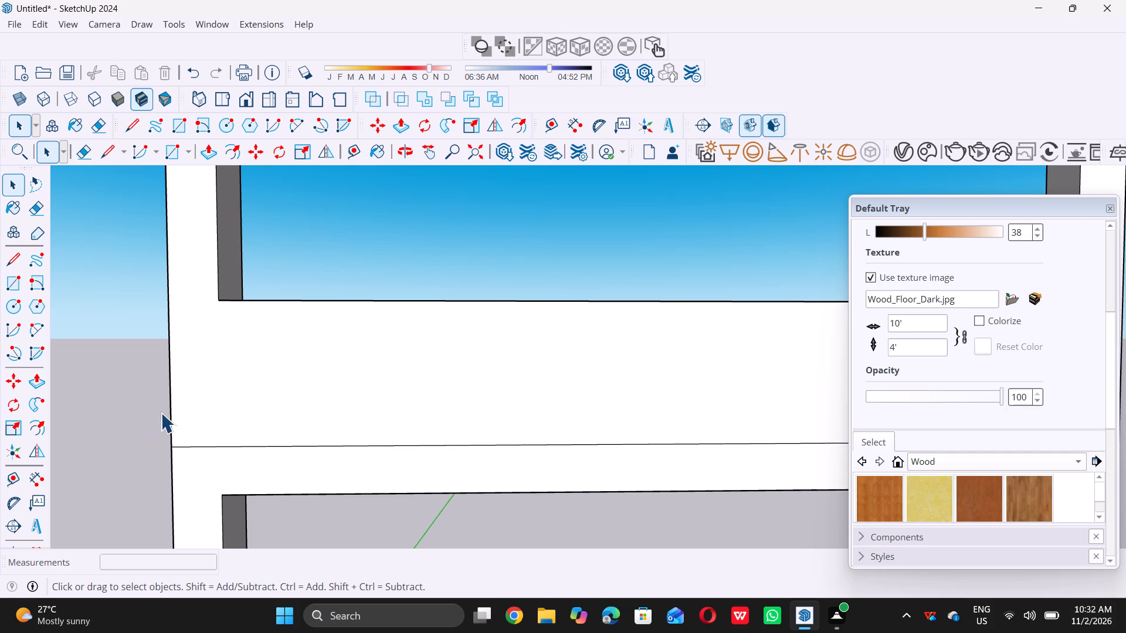
scroll(161, 413, down, 2)
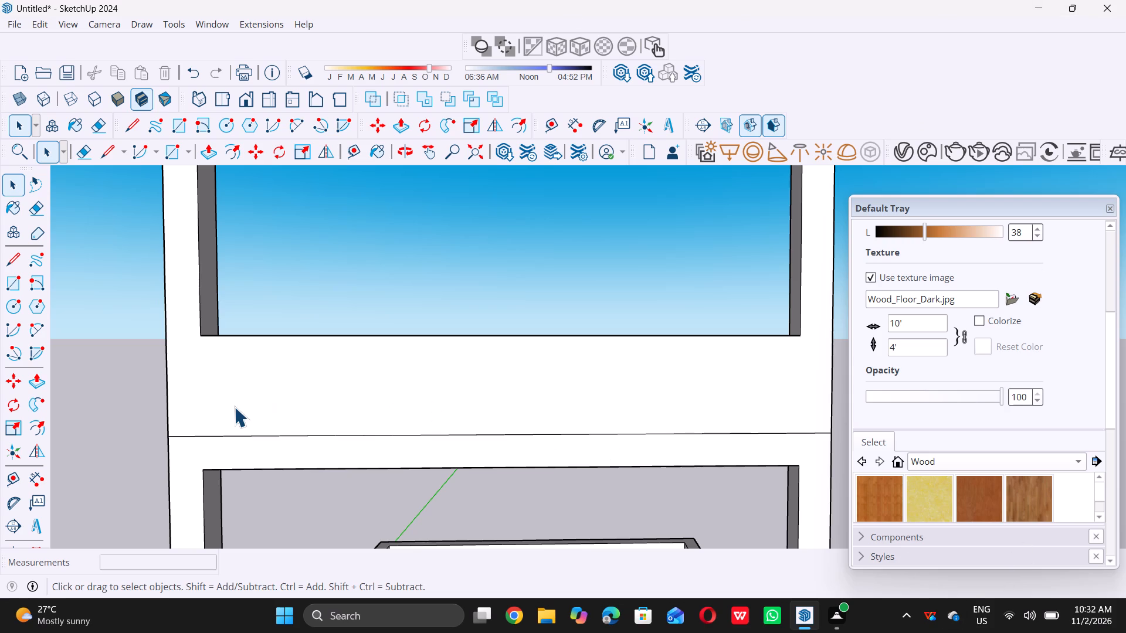
scroll(228, 407, up, 4)
scroll(318, 376, down, 9)
scroll(395, 353, down, 5)
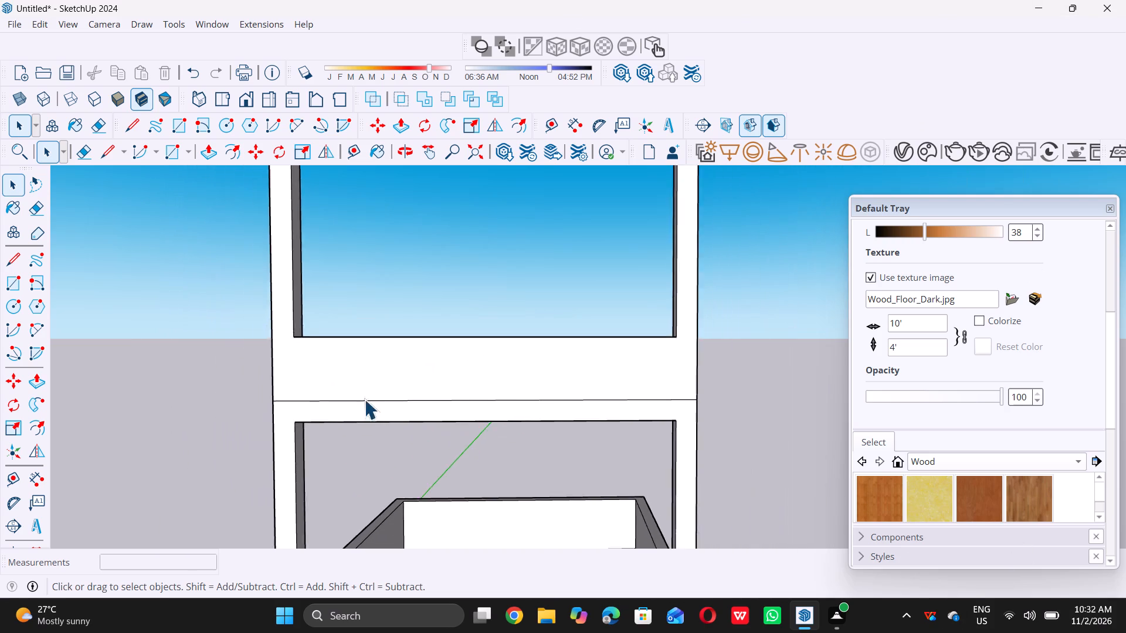
scroll(369, 390, down, 4)
middle_click(371, 392)
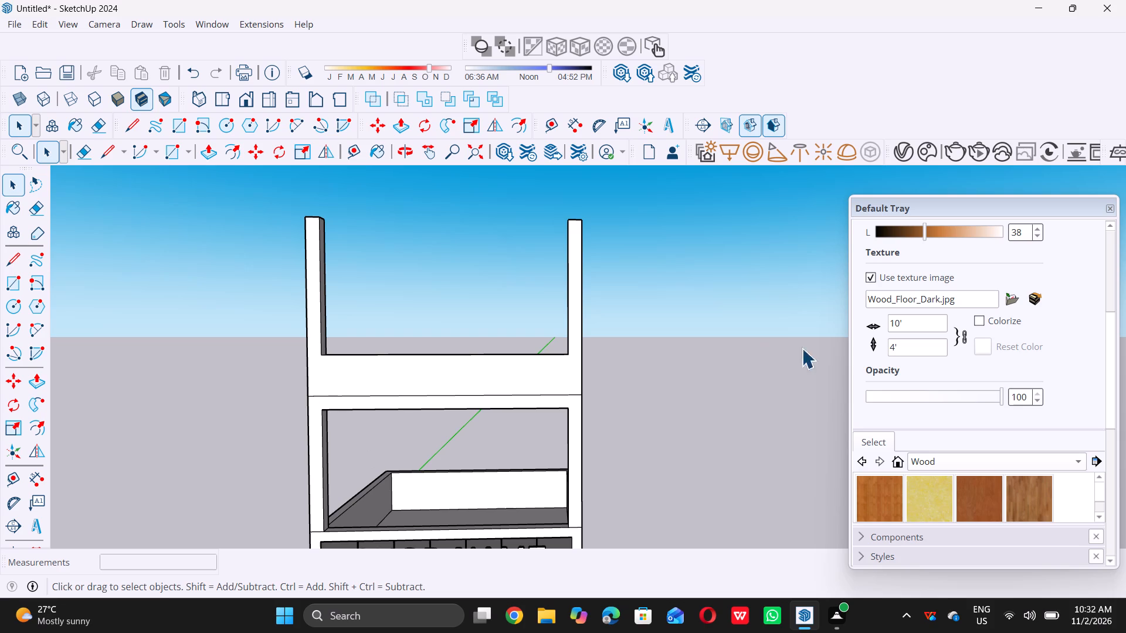
scroll(292, 374, up, 11)
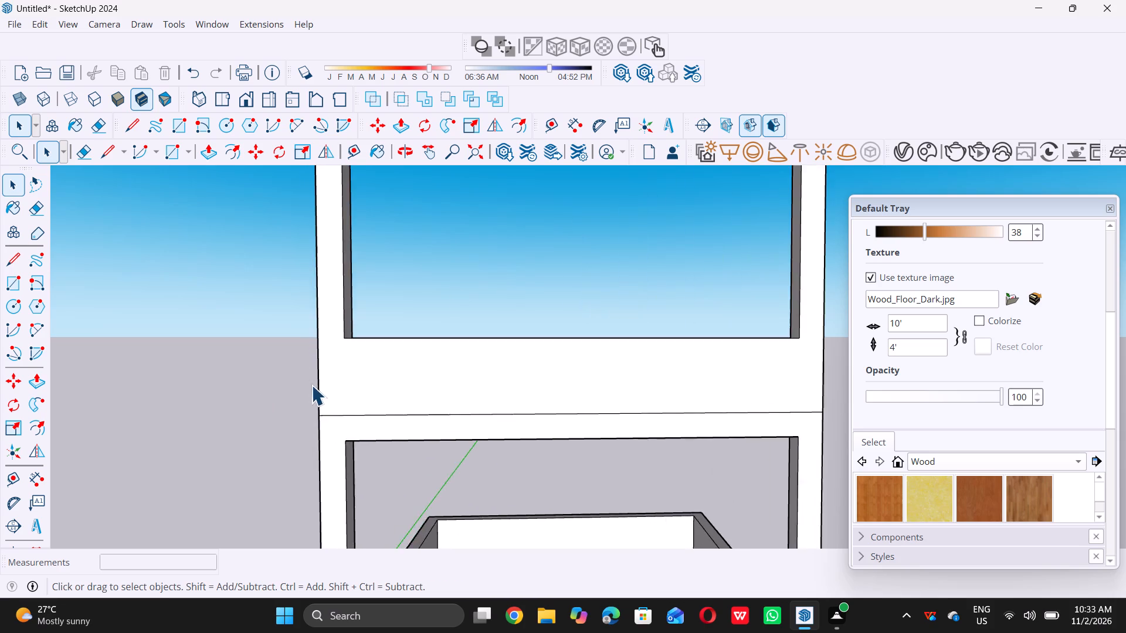
scroll(311, 385, up, 2)
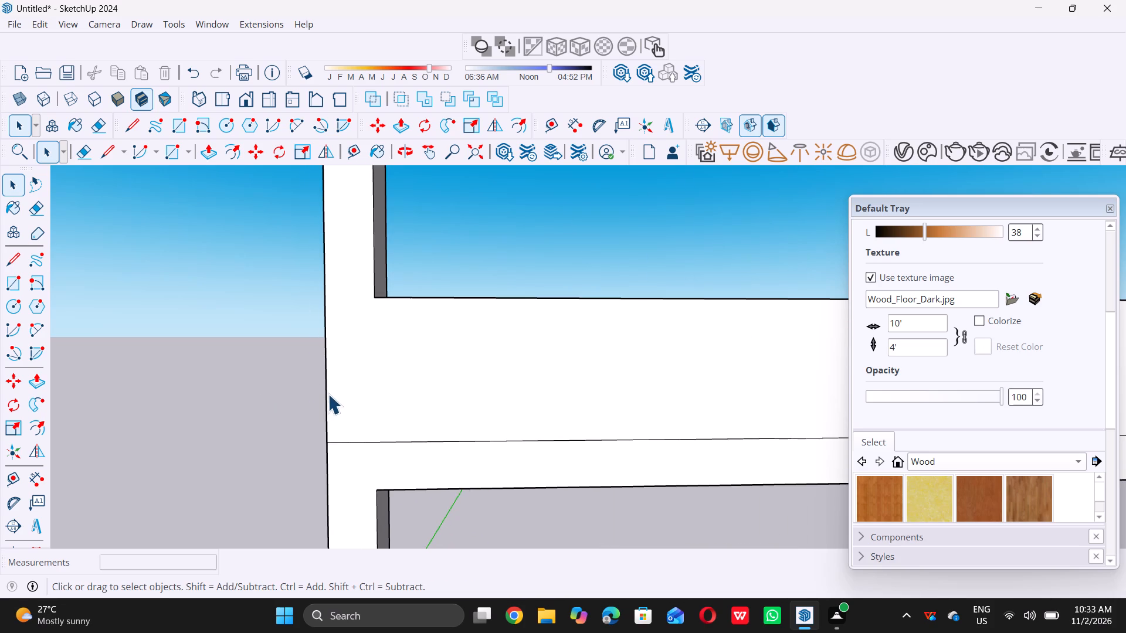
double_click(325, 388)
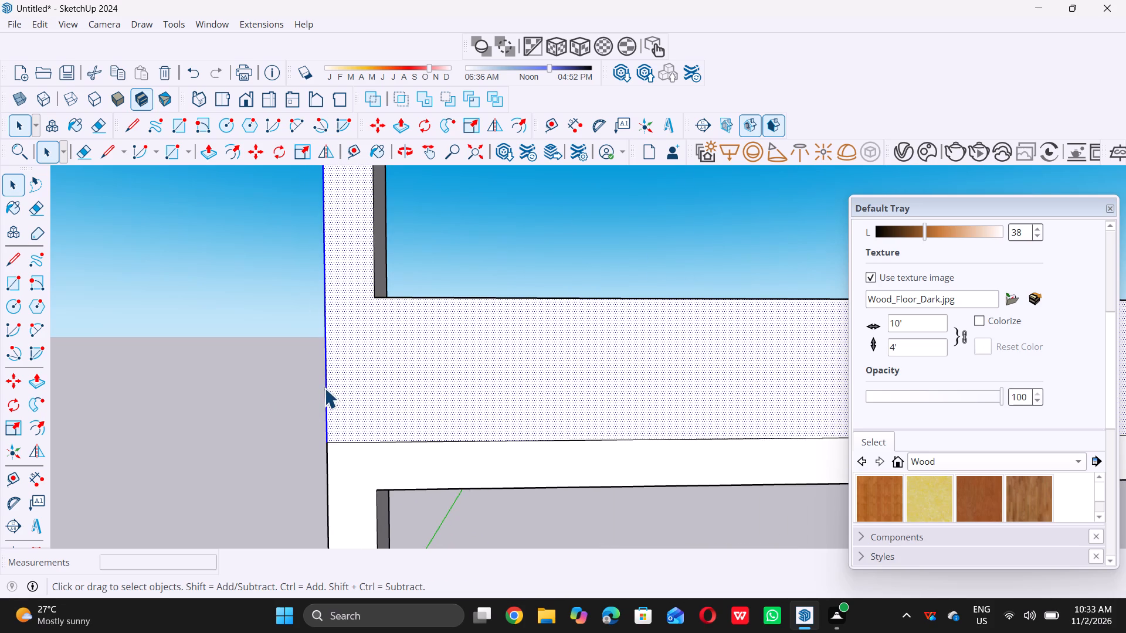
shift+triple_click(365, 391)
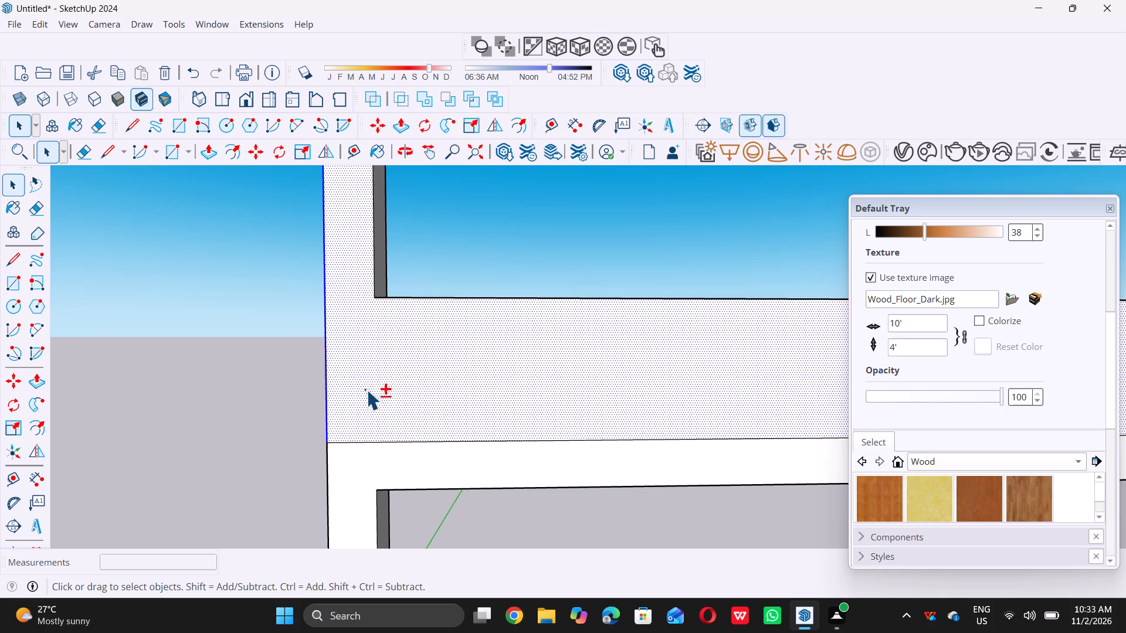
shift+double_click(362, 396)
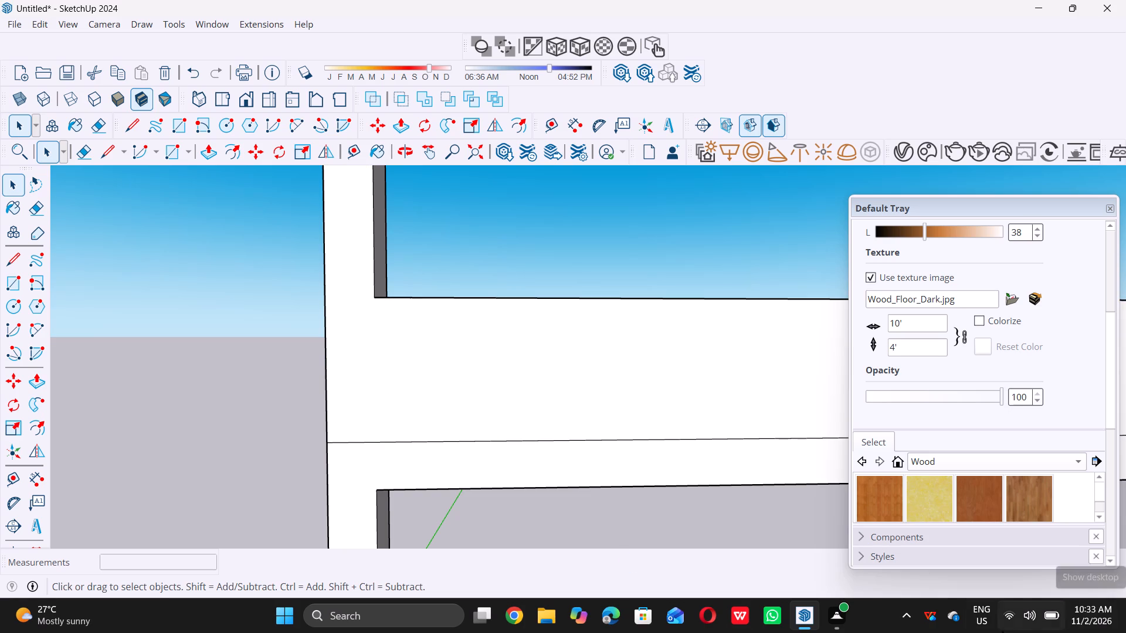
double_click(324, 411)
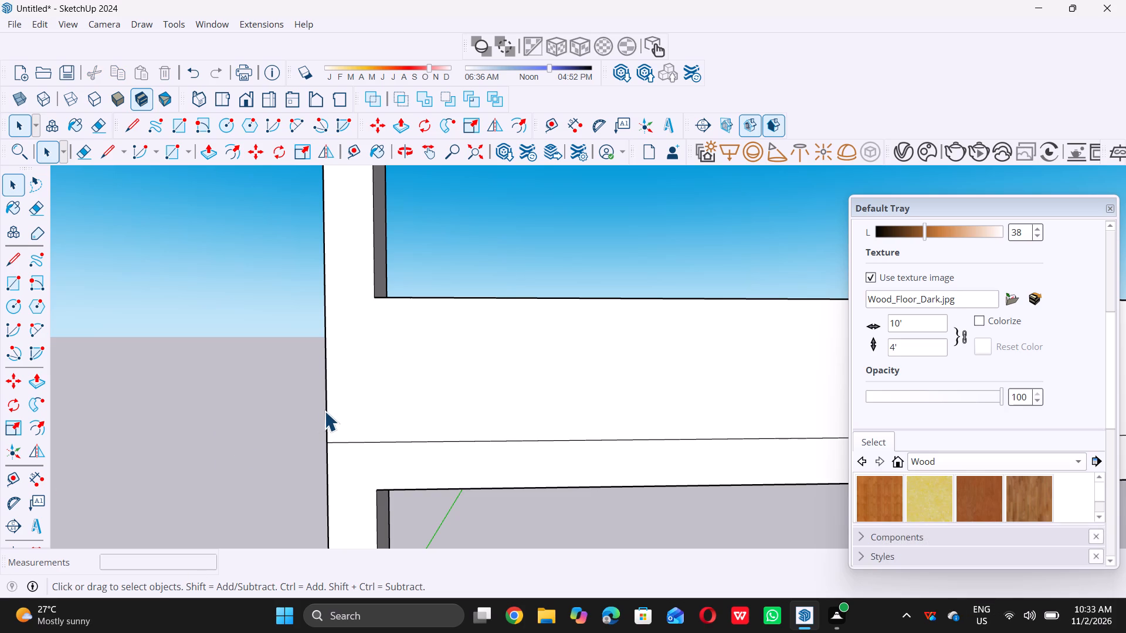
double_click(326, 412)
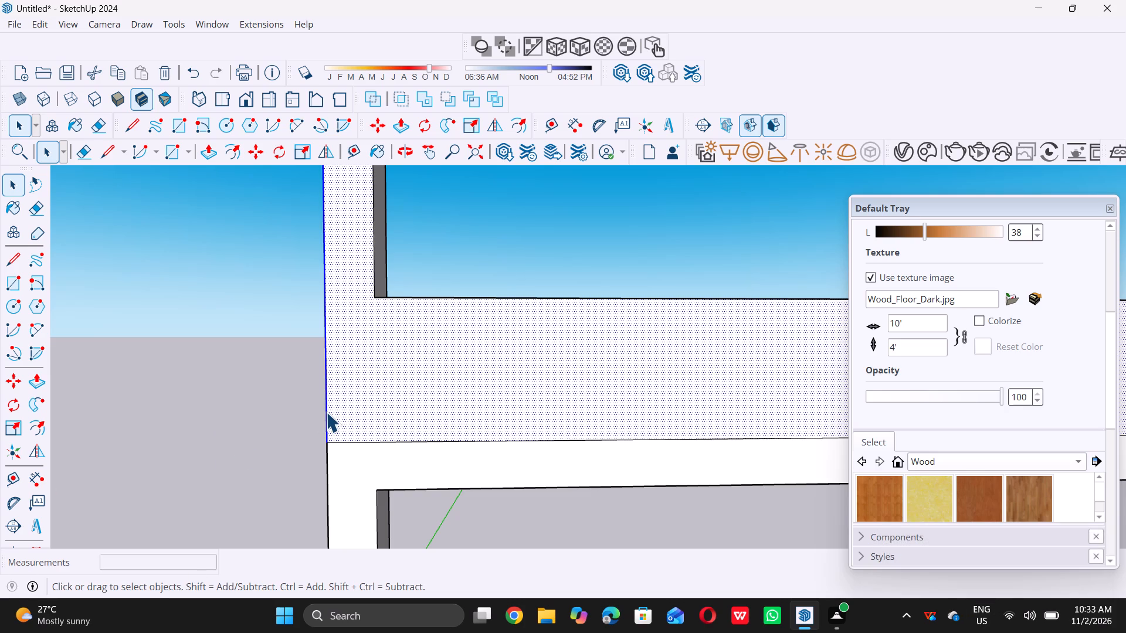
shift+double_click(380, 417)
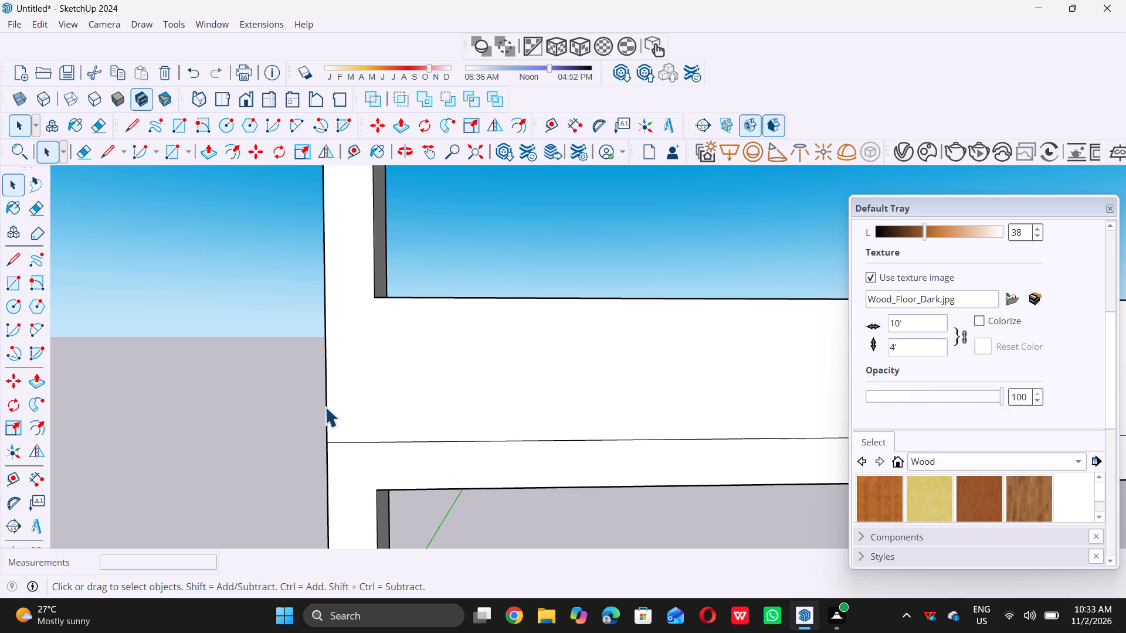
double_click(325, 407)
shift+double_click(388, 408)
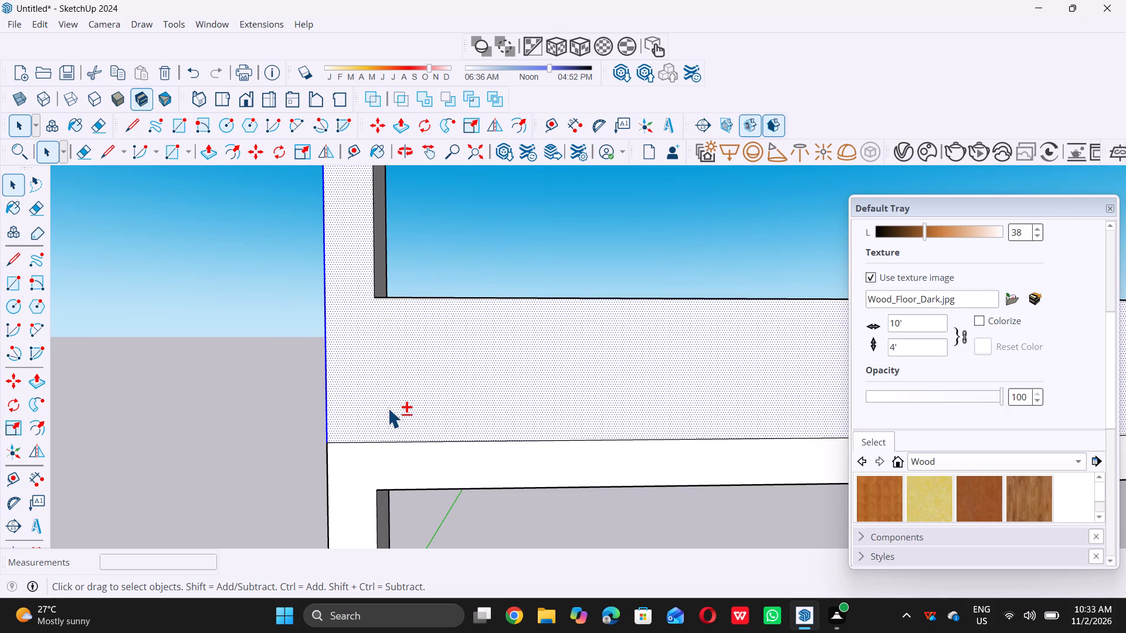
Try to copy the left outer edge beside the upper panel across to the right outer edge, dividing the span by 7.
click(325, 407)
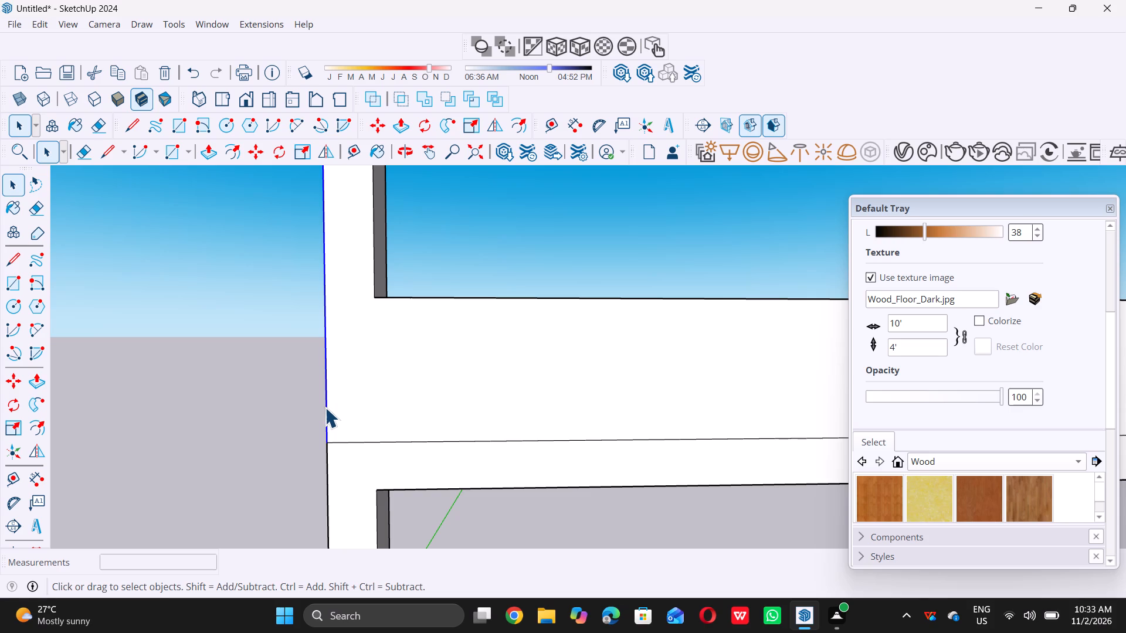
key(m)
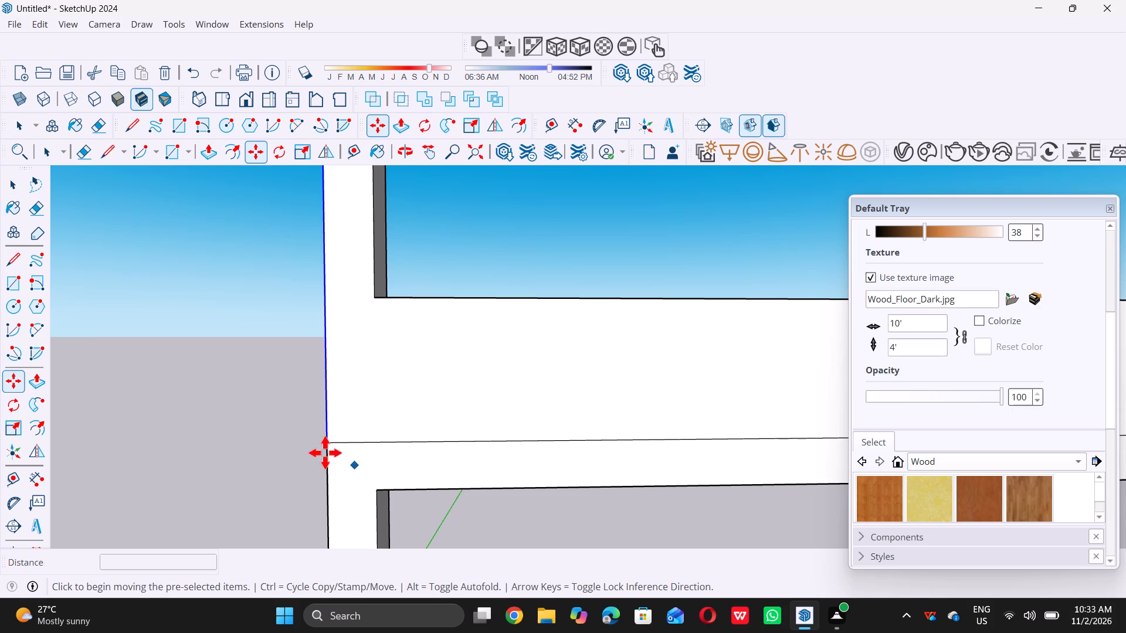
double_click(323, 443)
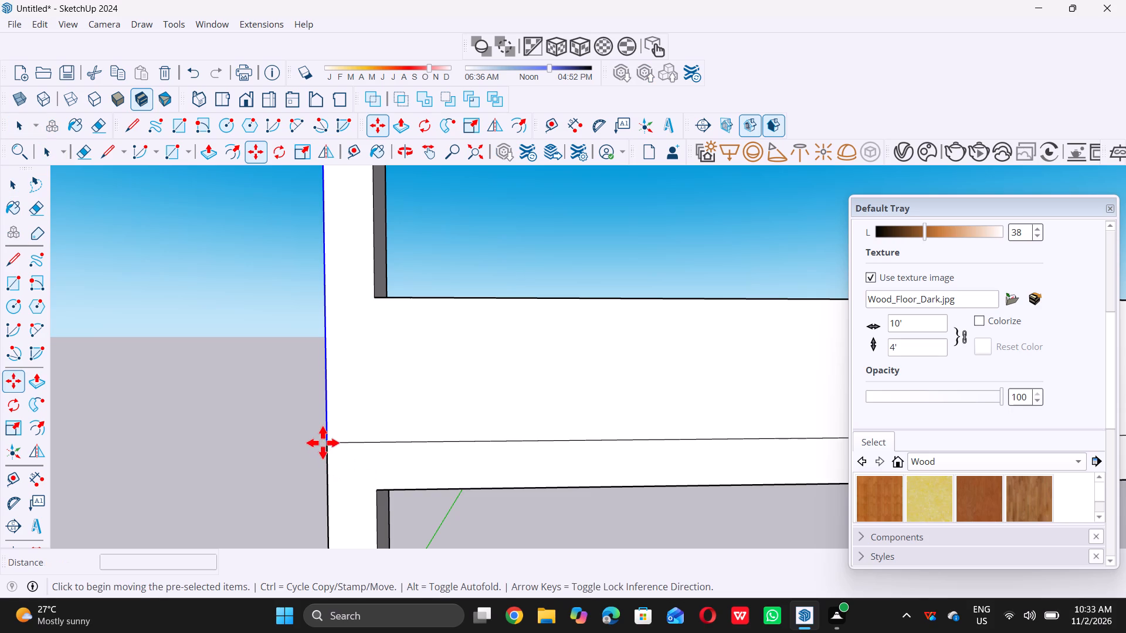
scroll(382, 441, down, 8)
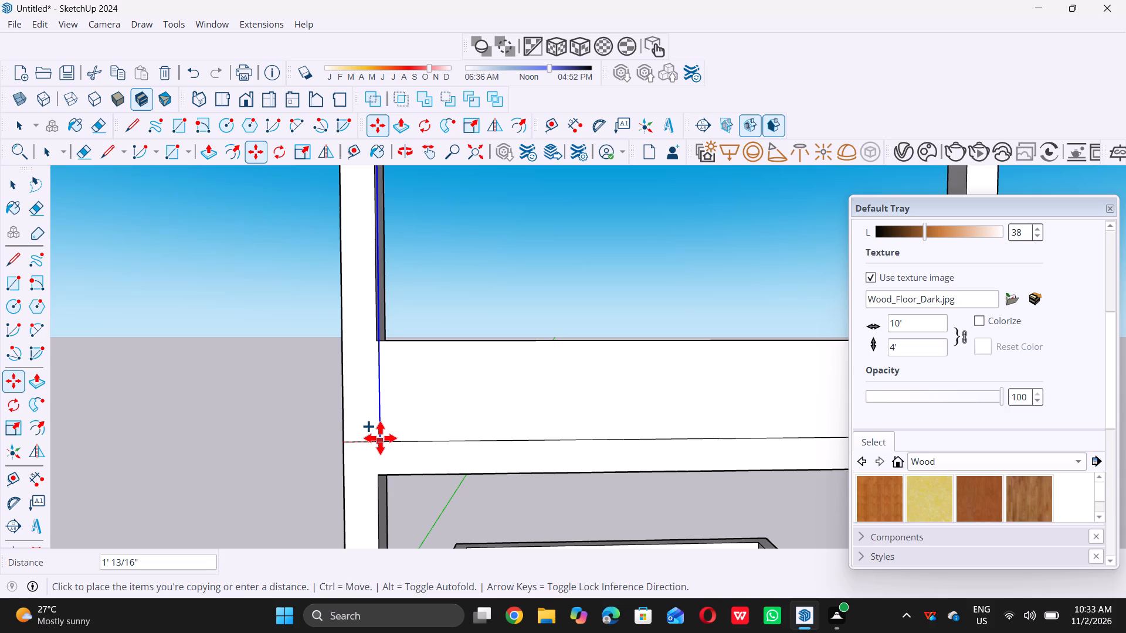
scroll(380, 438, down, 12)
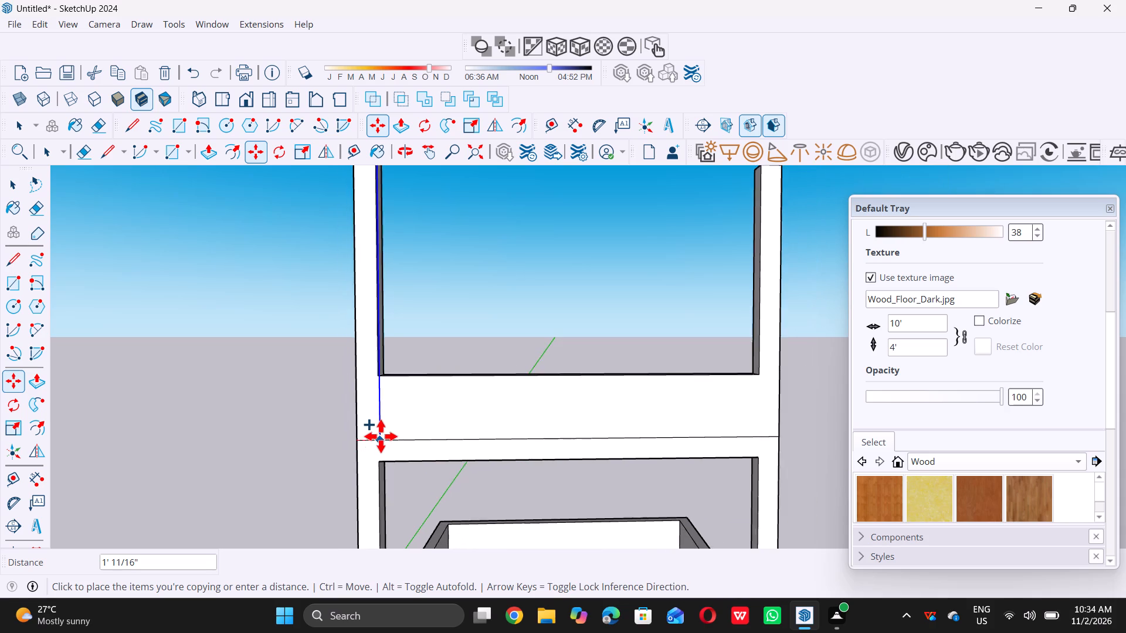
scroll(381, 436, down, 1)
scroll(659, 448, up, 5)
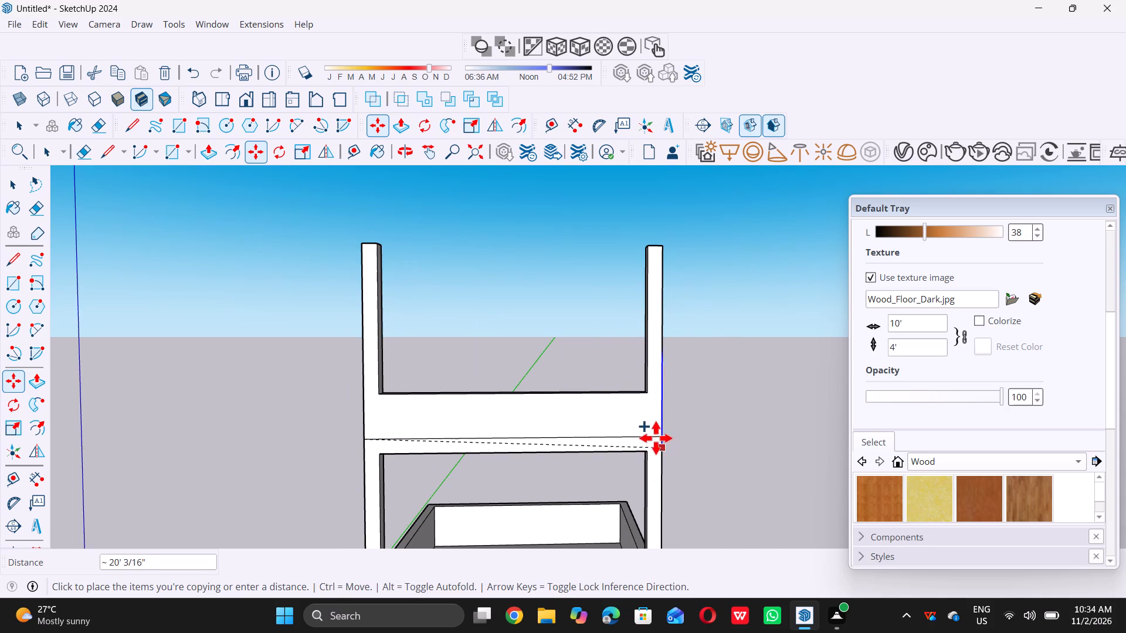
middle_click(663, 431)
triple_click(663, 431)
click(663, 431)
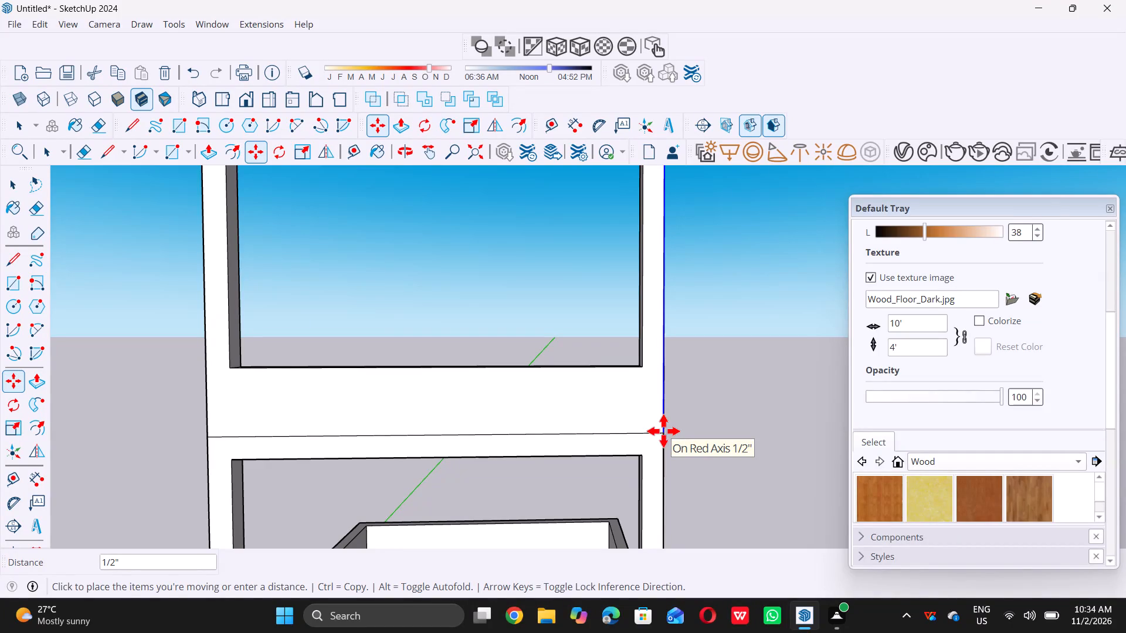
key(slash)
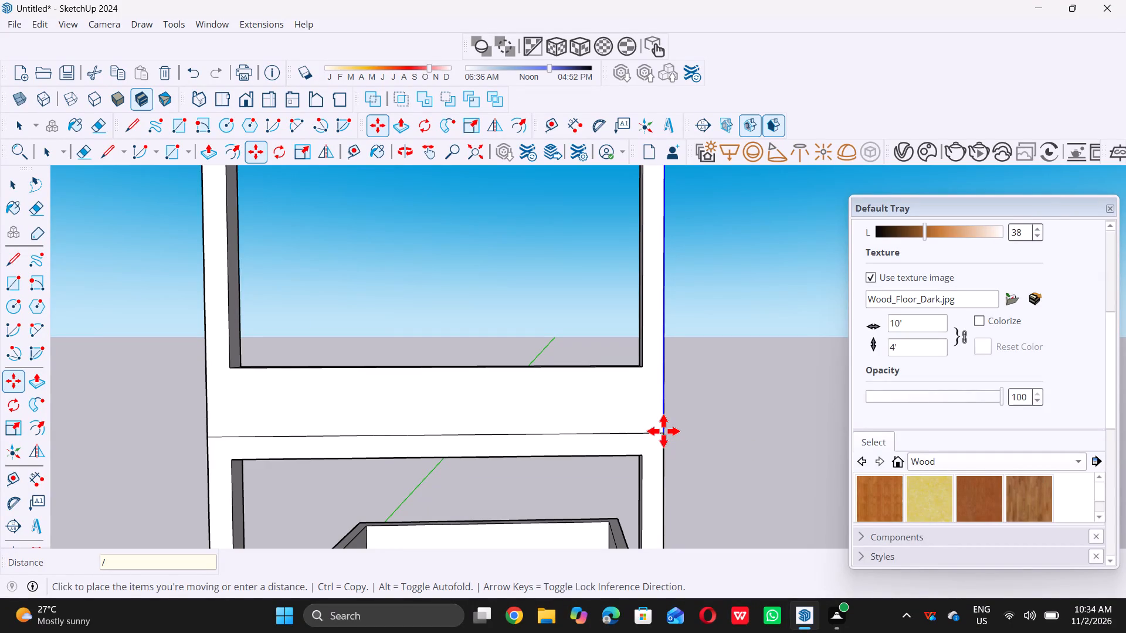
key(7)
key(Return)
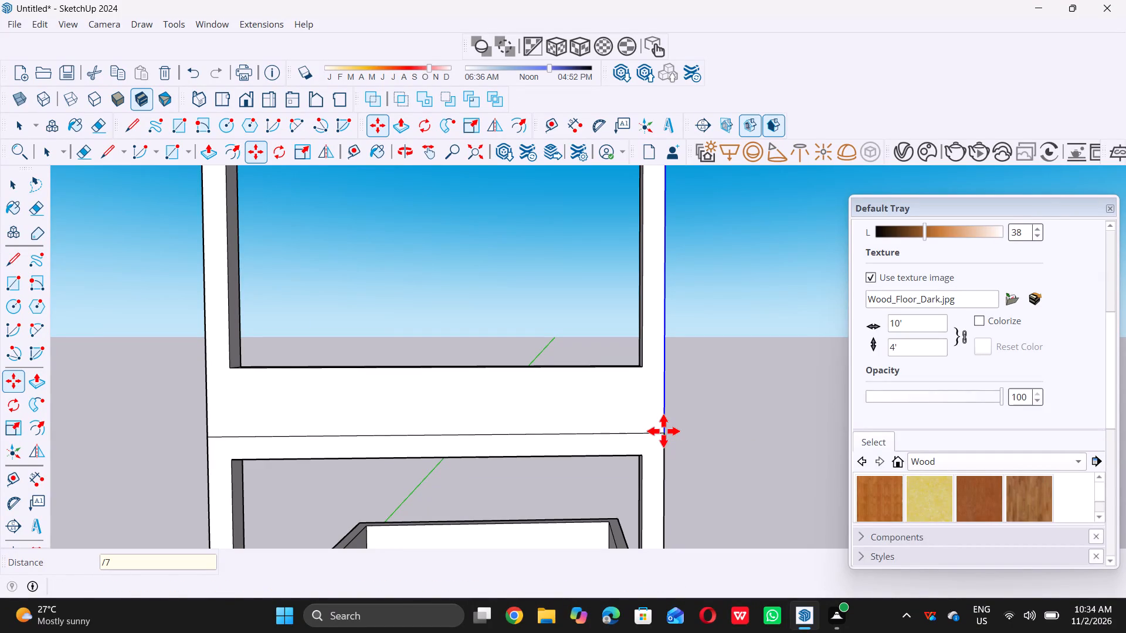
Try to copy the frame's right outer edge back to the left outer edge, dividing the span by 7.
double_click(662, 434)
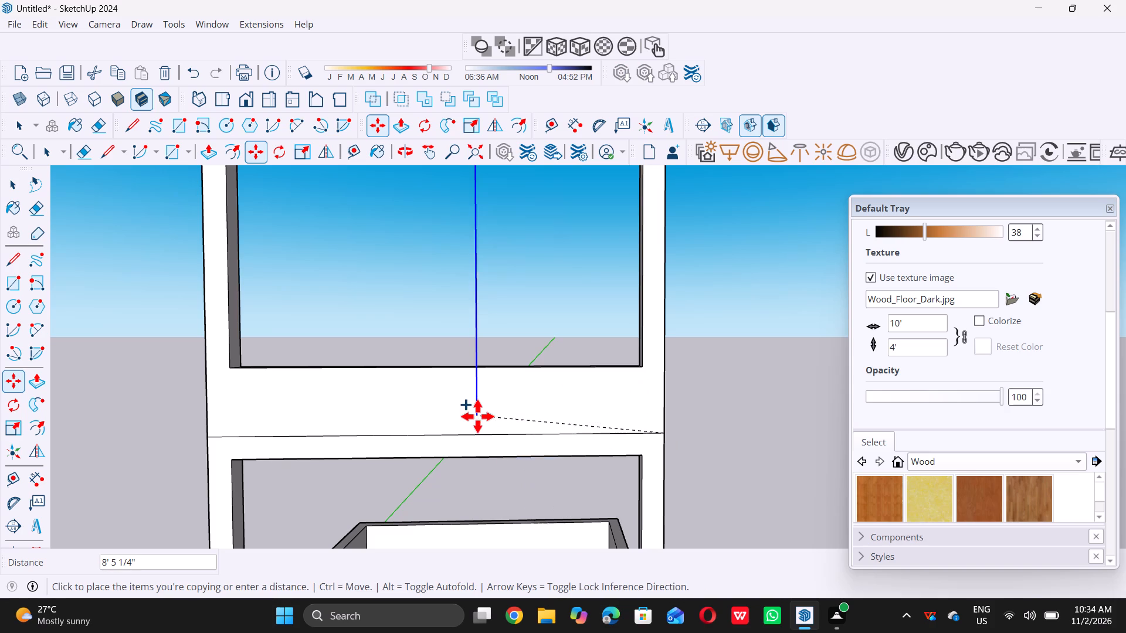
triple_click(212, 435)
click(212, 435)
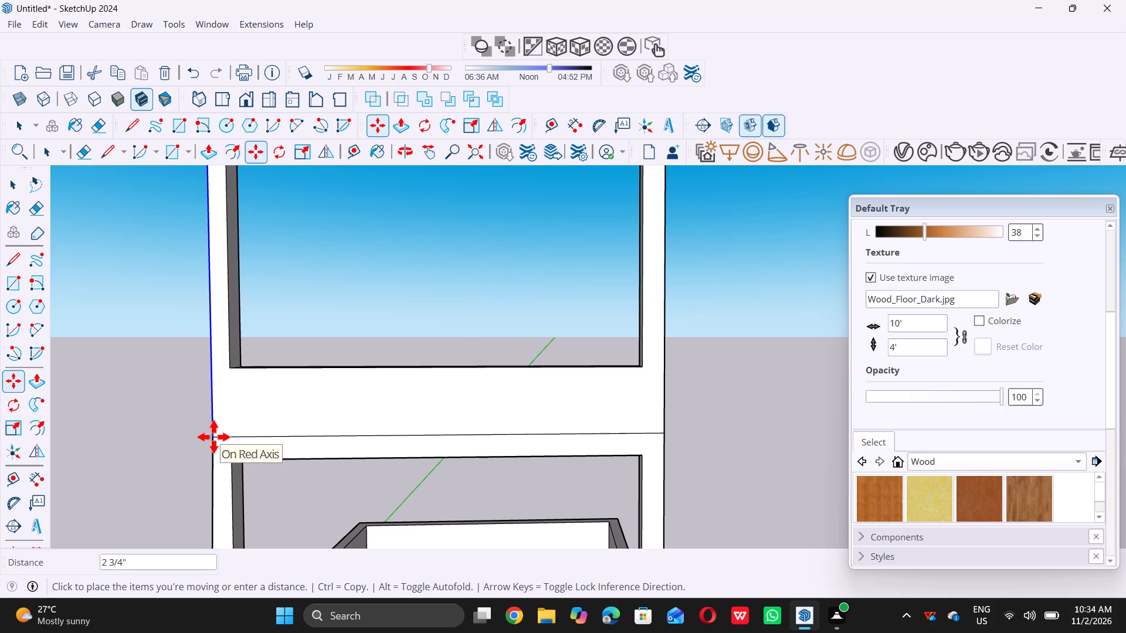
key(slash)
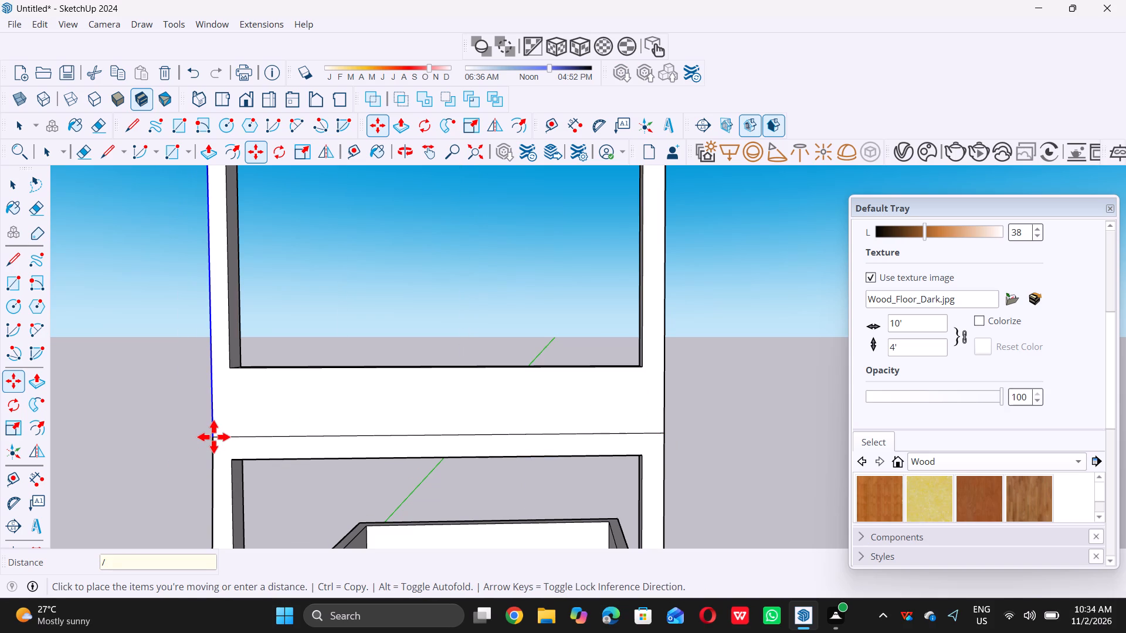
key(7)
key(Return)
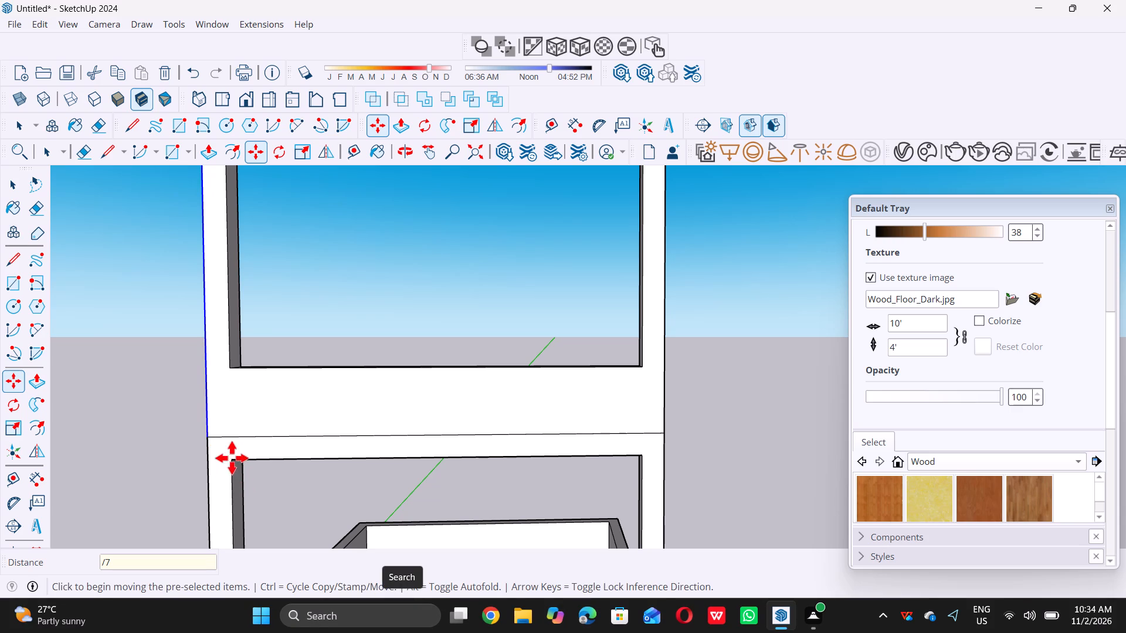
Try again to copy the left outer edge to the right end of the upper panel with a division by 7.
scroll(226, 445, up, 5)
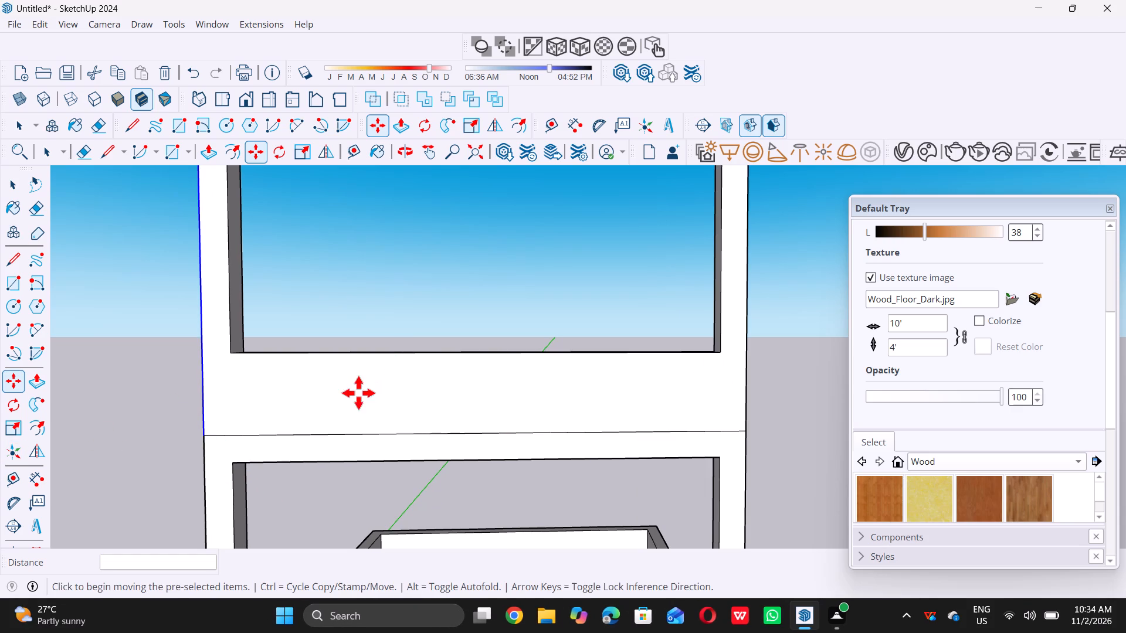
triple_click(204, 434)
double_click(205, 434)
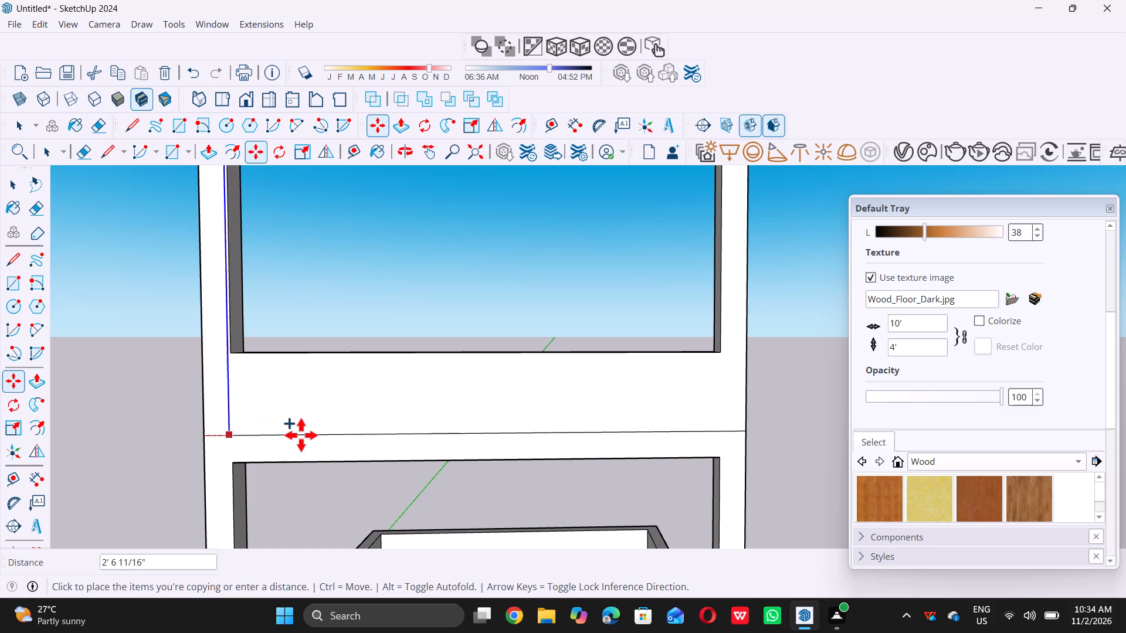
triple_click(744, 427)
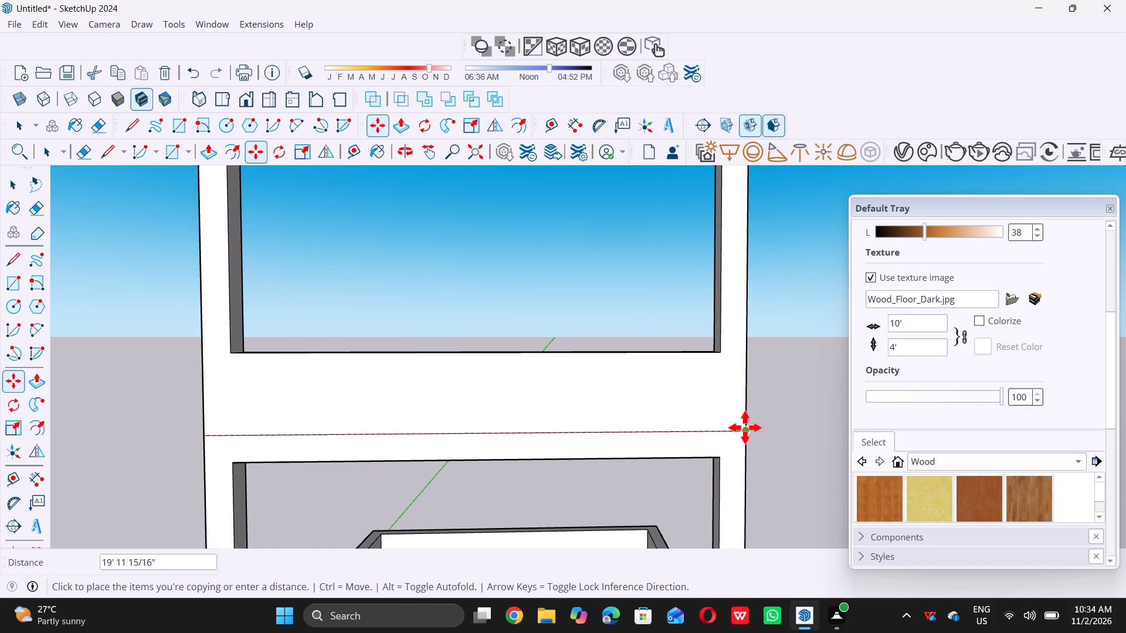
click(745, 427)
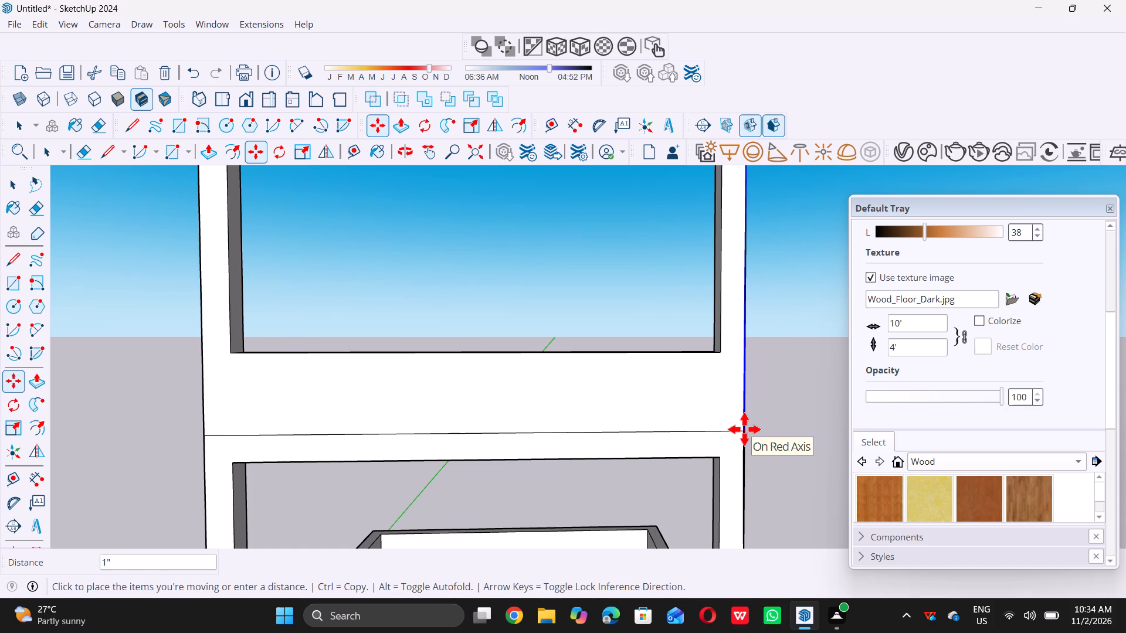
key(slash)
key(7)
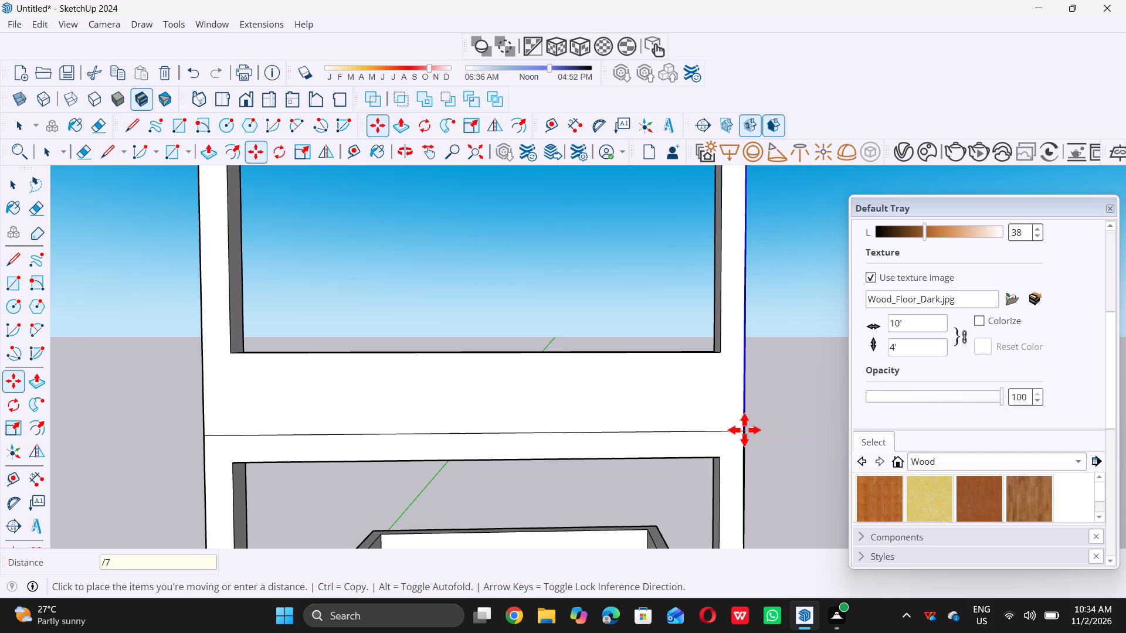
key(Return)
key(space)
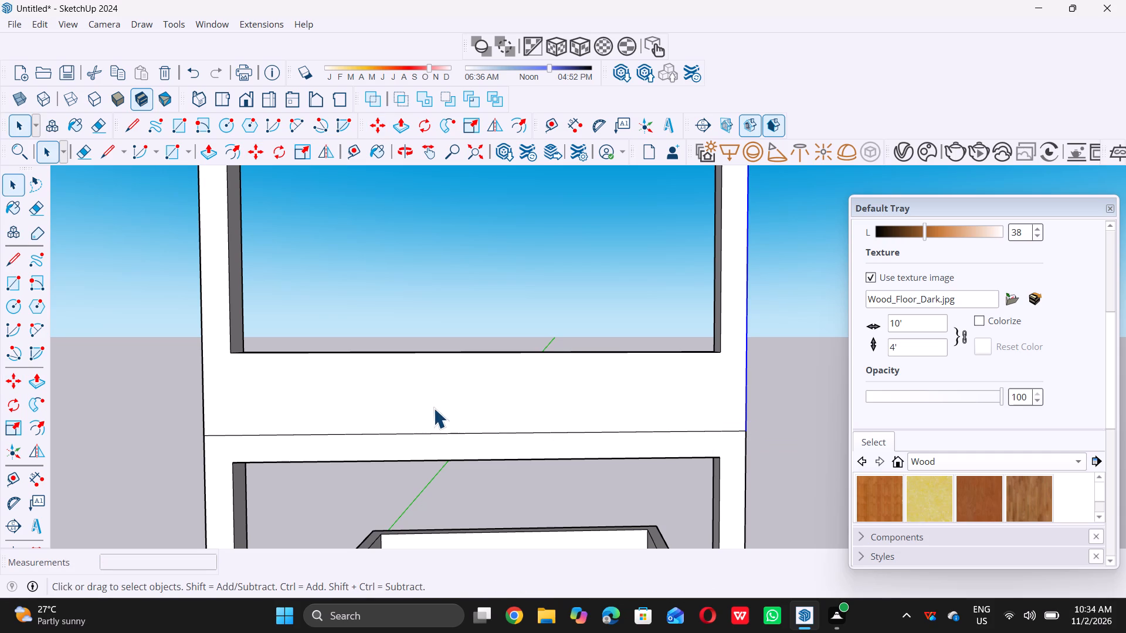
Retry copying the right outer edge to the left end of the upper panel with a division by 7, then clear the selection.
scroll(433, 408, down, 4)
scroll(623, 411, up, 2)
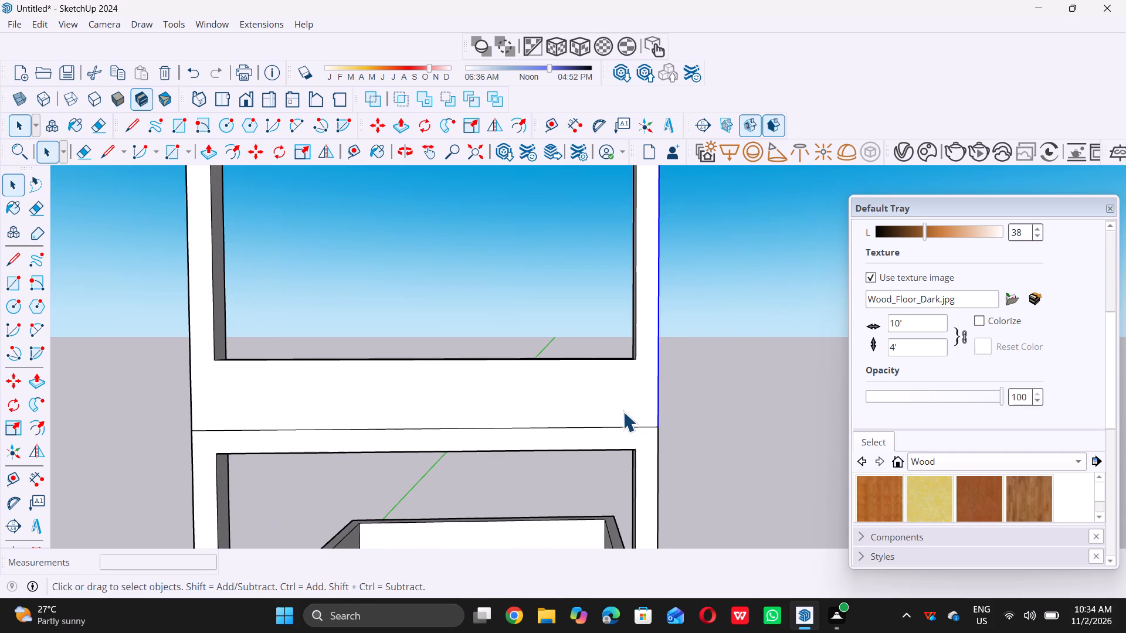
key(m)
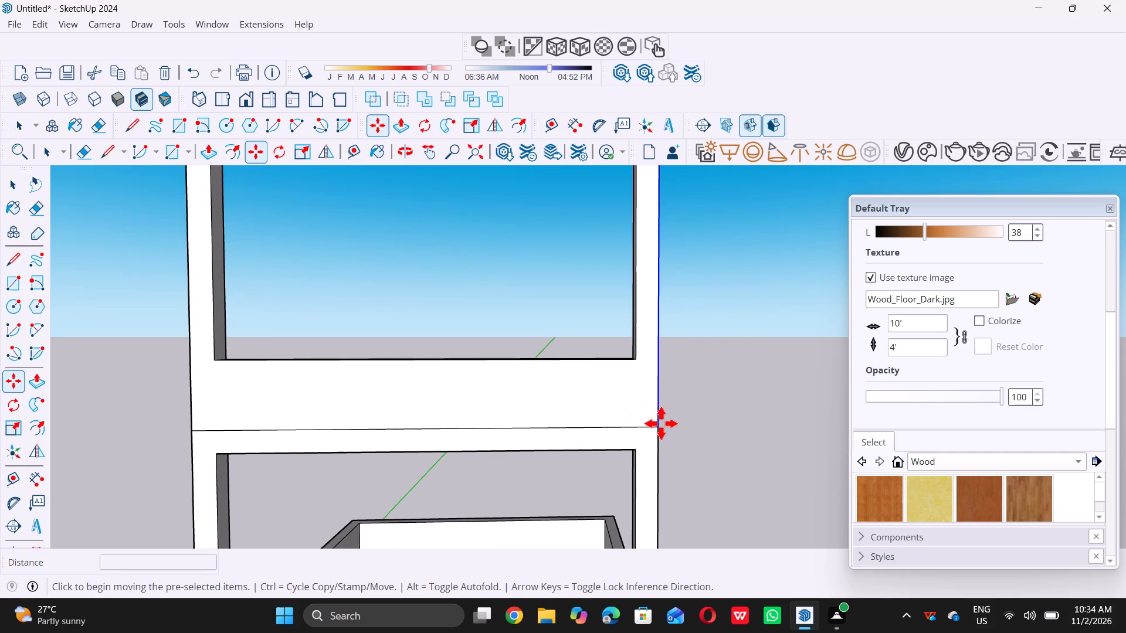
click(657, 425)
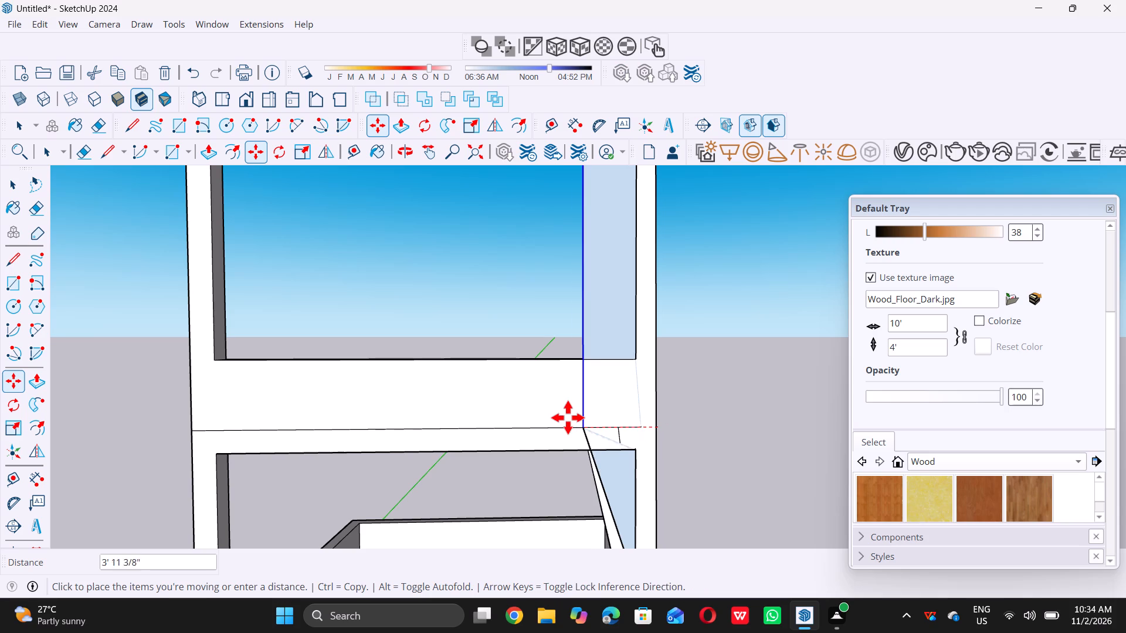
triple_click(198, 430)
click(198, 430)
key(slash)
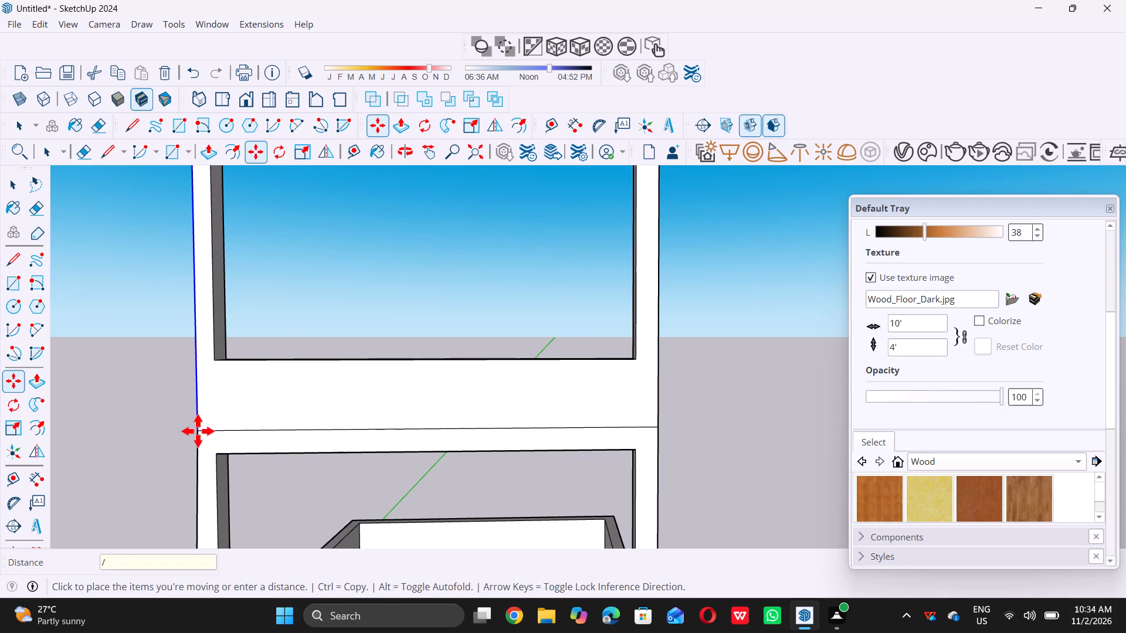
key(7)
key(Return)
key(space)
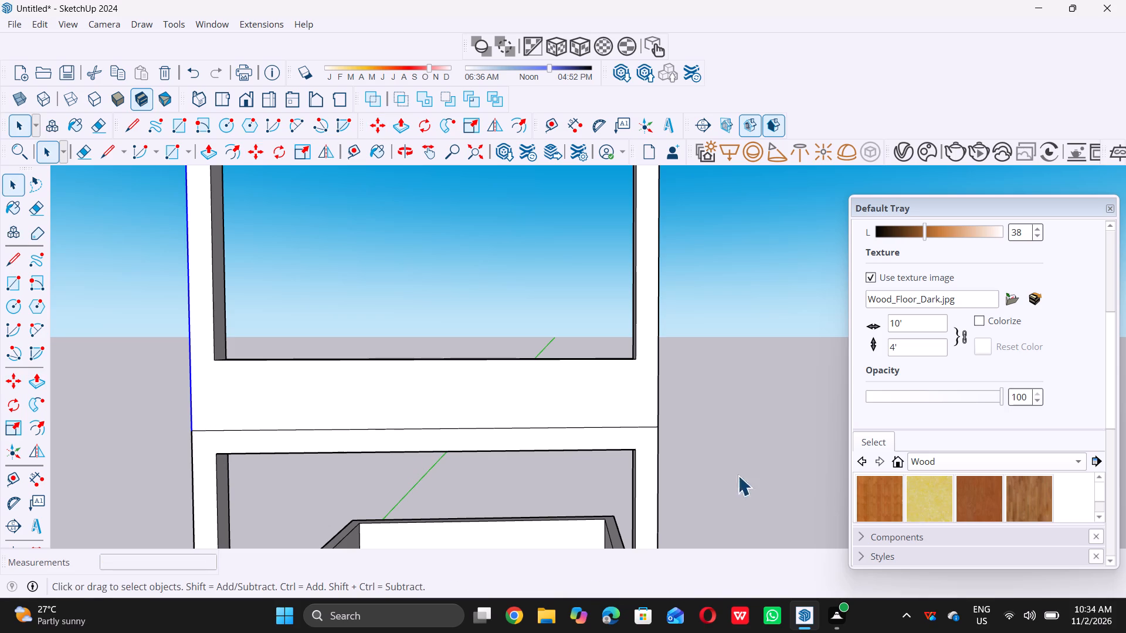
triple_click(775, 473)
Place a vertical guide about 3' 5" from the frame's left outer edge, aligned with the first groove of the SHOP NAME sign.
scroll(179, 386, up, 3)
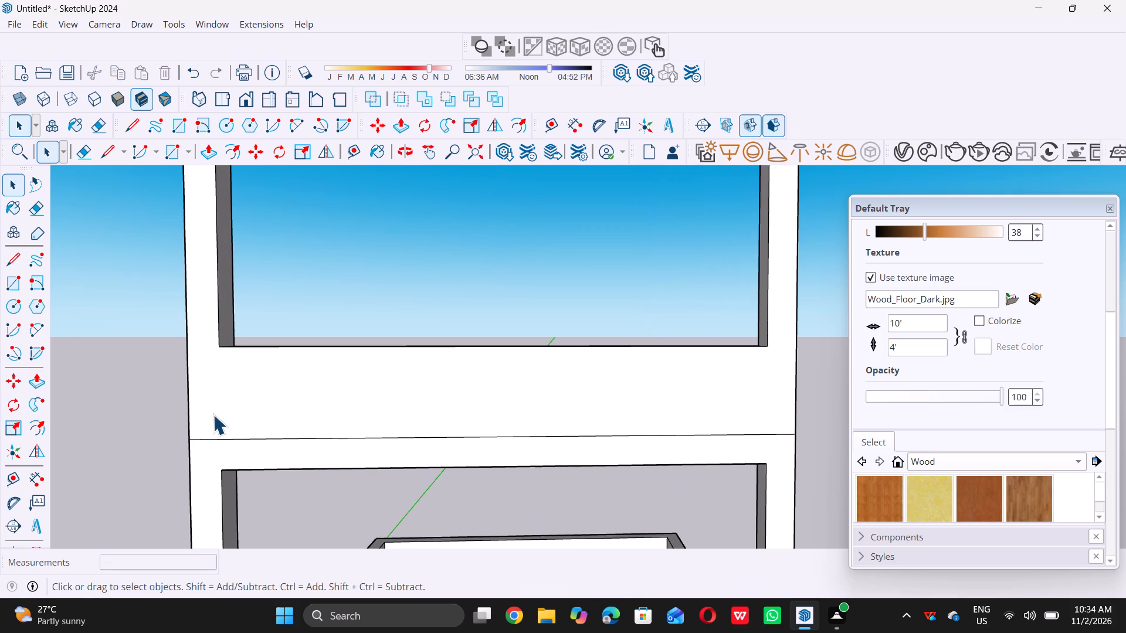
key(t)
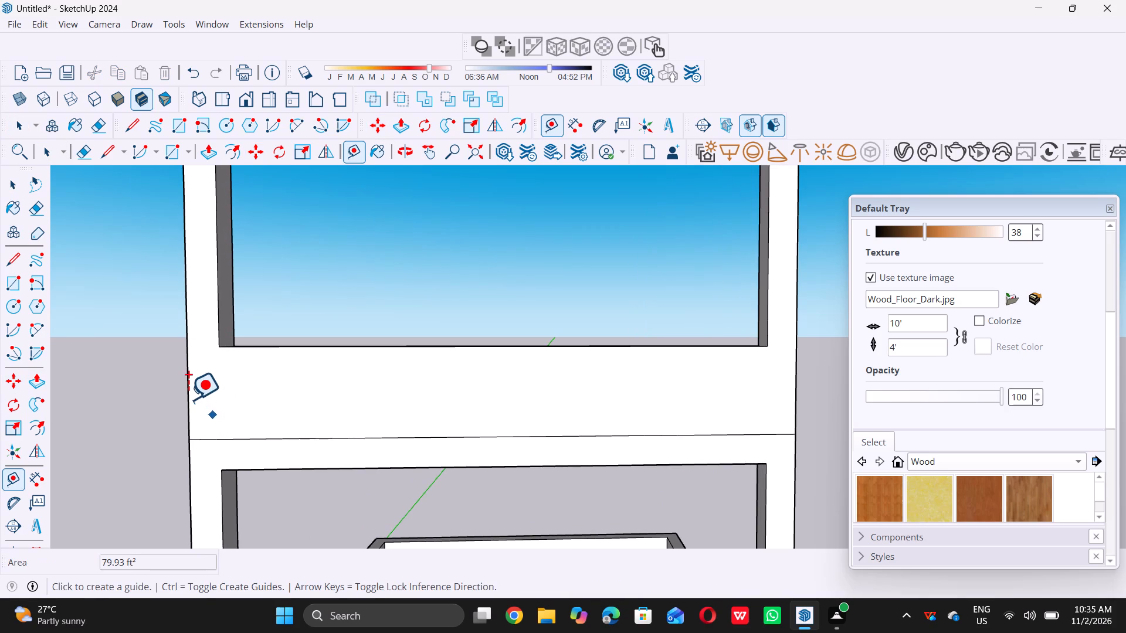
click(187, 393)
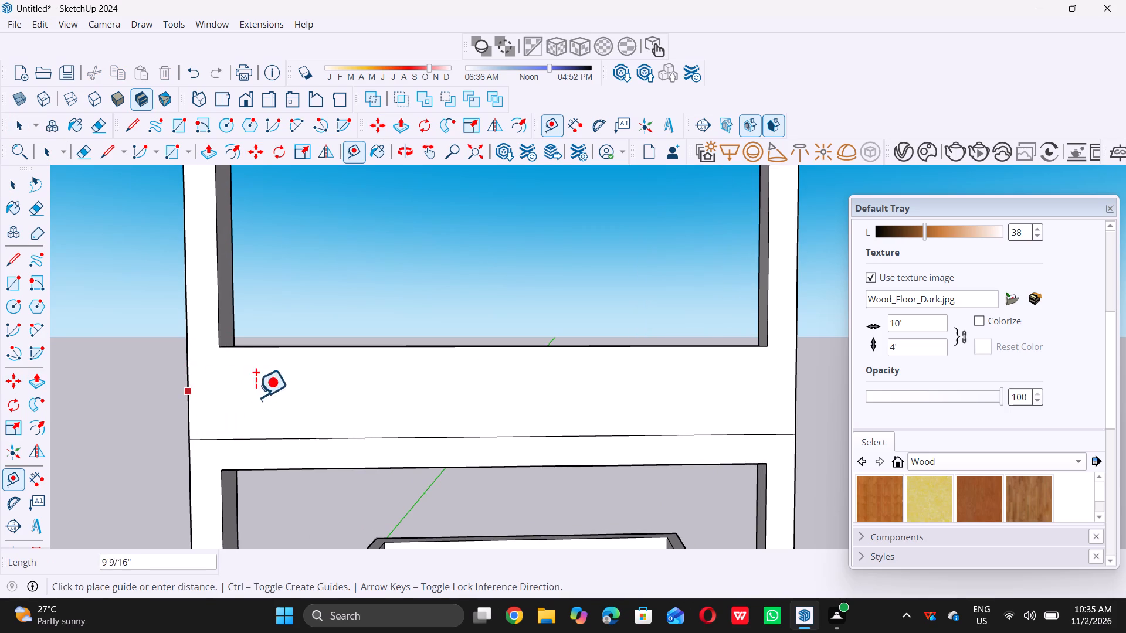
scroll(297, 397, down, 20)
scroll(297, 397, down, 2)
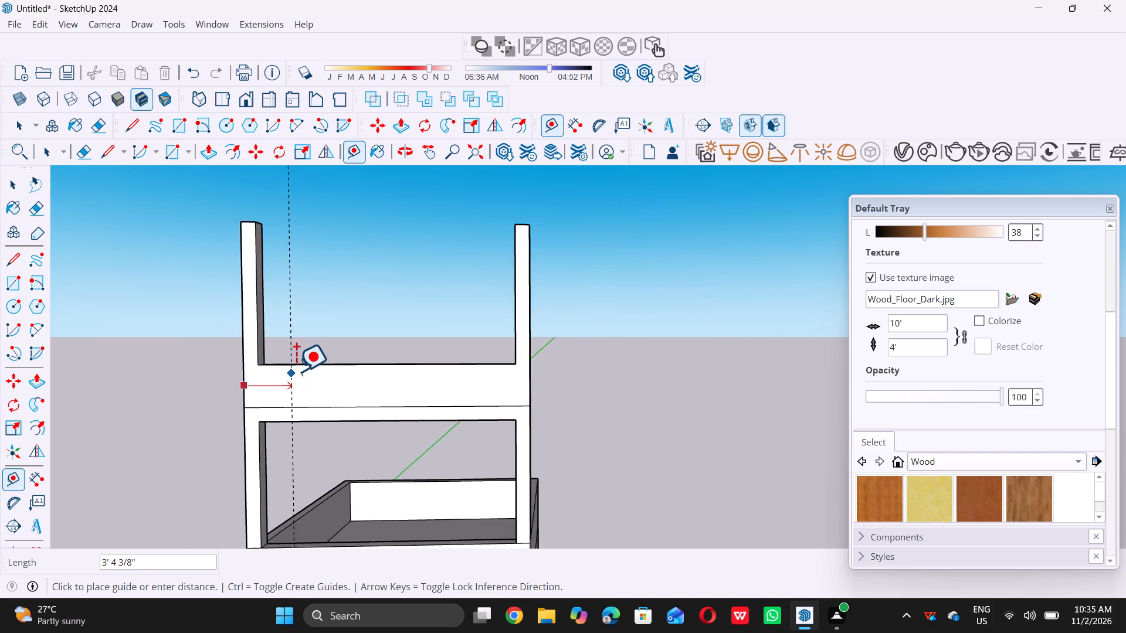
scroll(296, 371, down, 10)
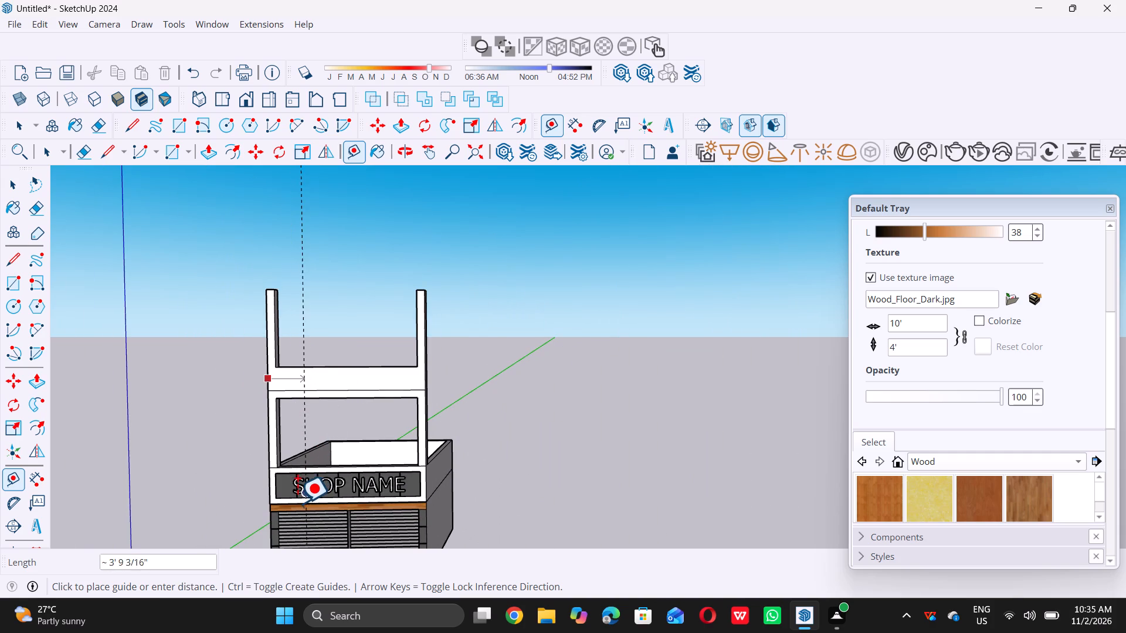
scroll(300, 486, up, 8)
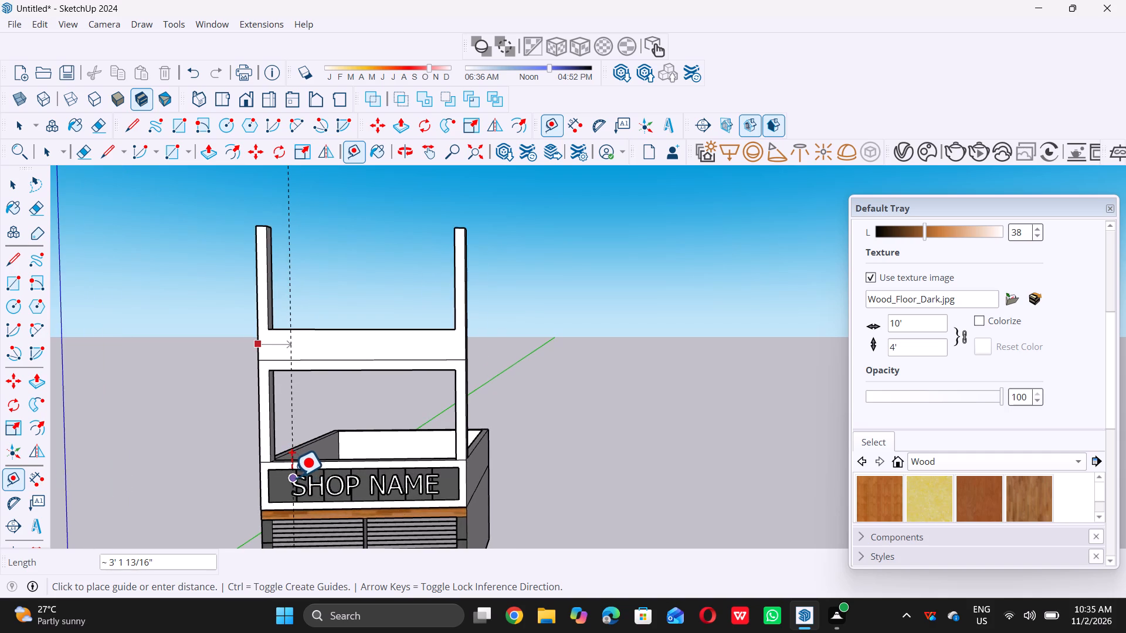
scroll(292, 477, up, 19)
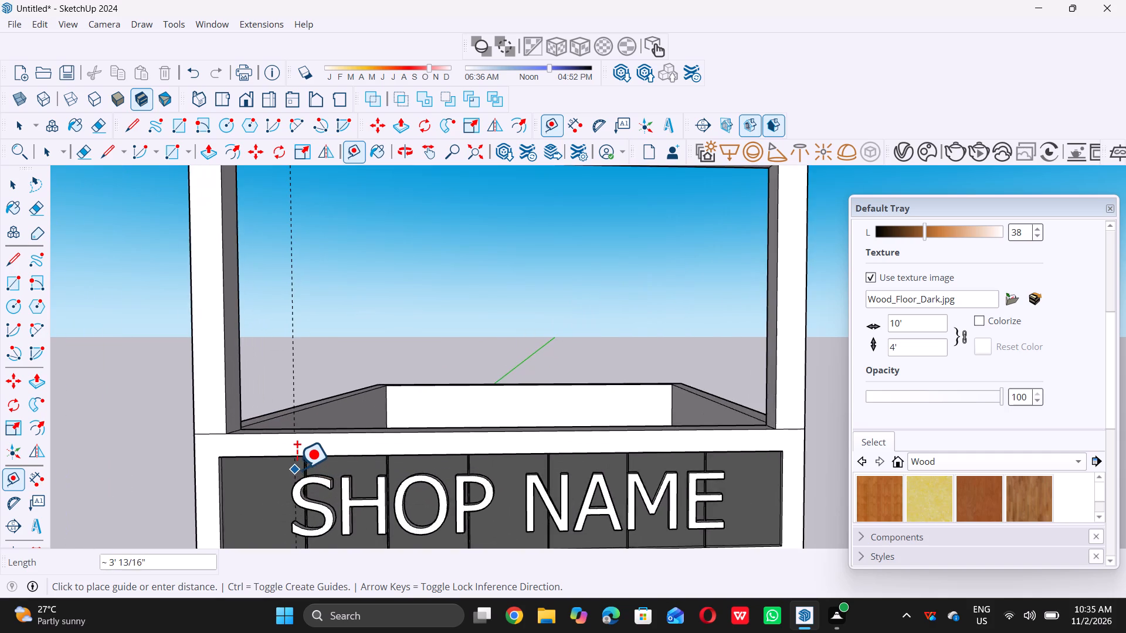
scroll(297, 469, up, 17)
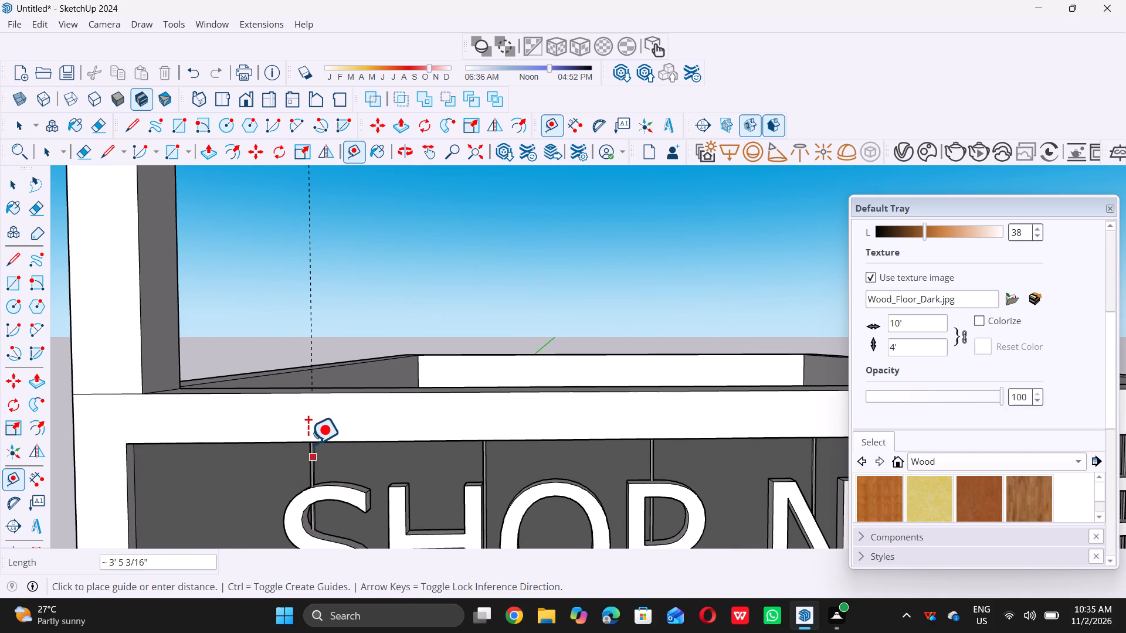
scroll(308, 441, up, 4)
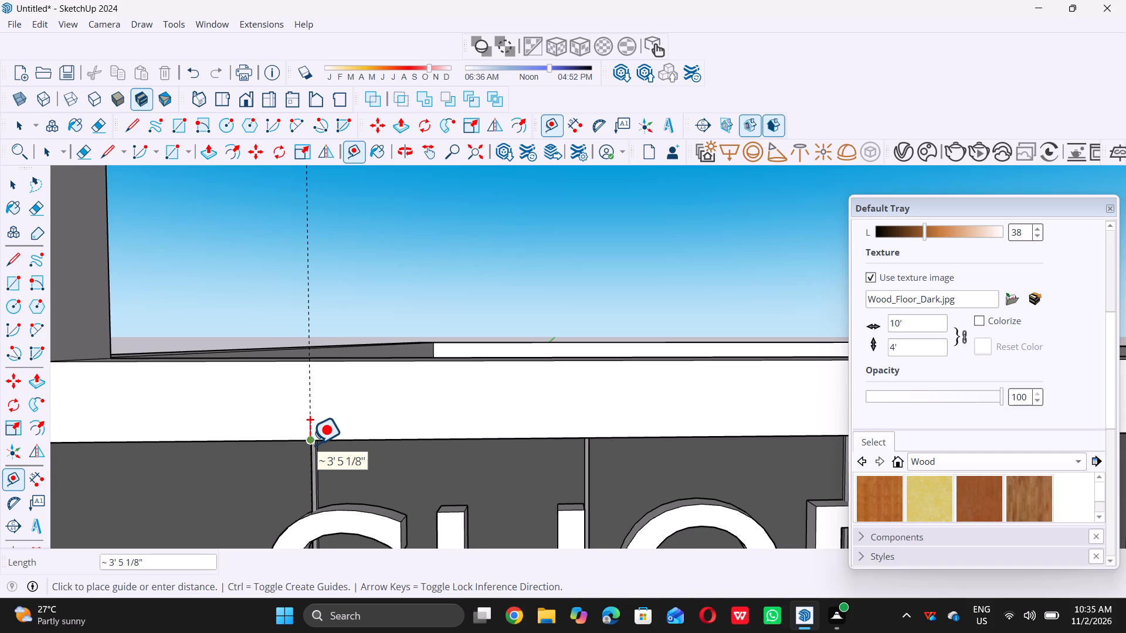
click(317, 442)
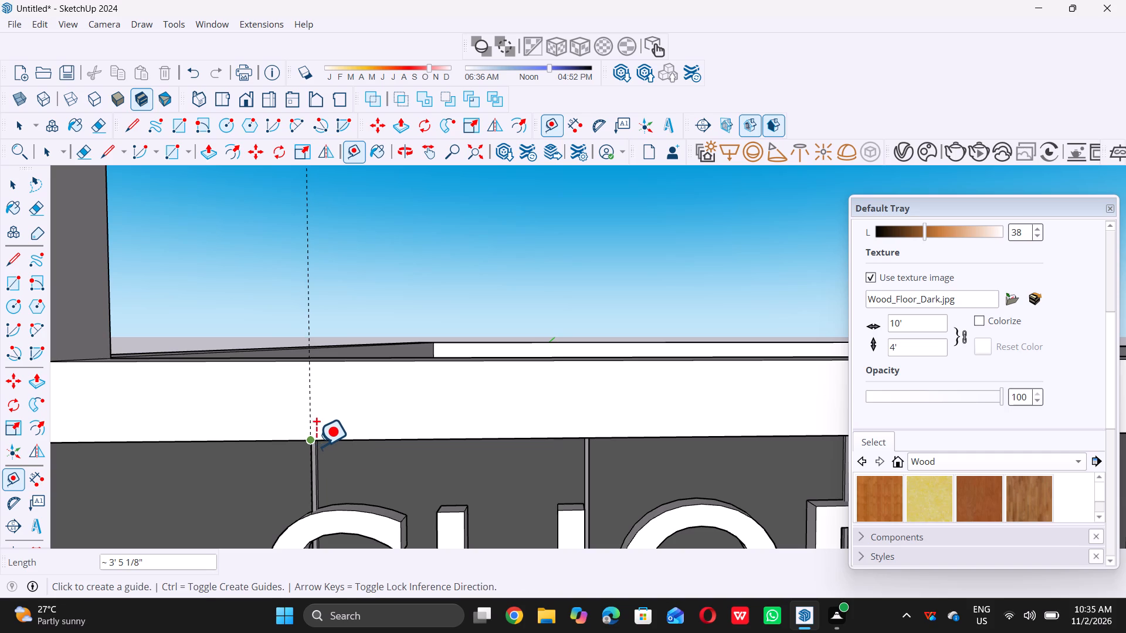
Place a vertical guide about 2' 7" from the first groove's guide, aligned with the second groove of the SHOP NAME sign.
click(310, 394)
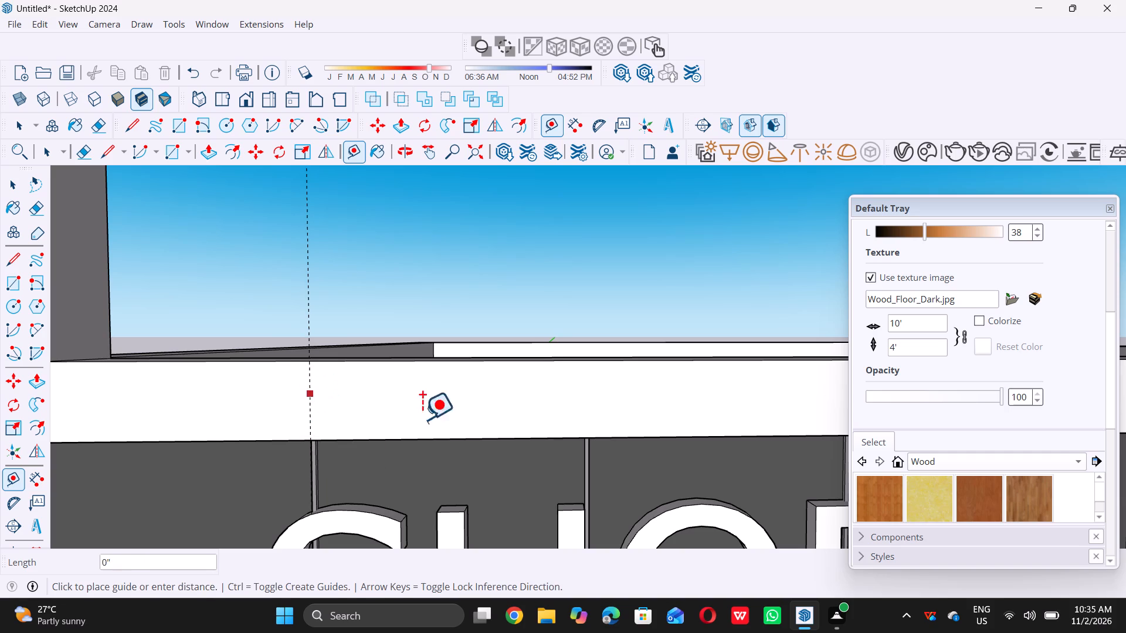
click(586, 433)
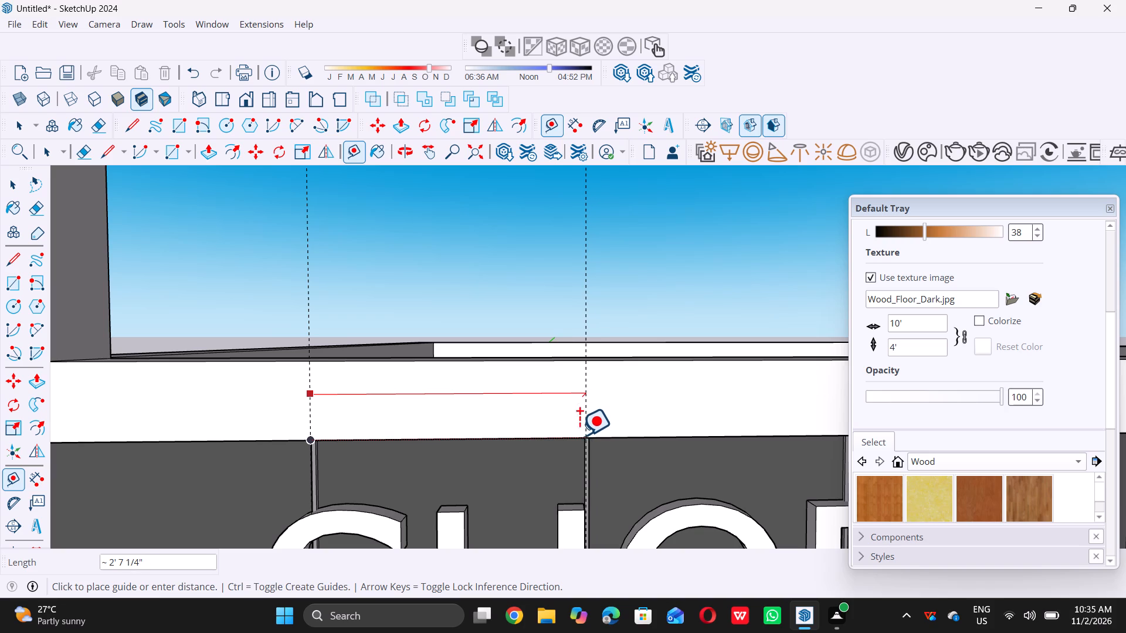
Place a vertical guide about 2' 8" from the second groove's guide, aligned with the sign's third groove at the letter P.
scroll(334, 380, down, 19)
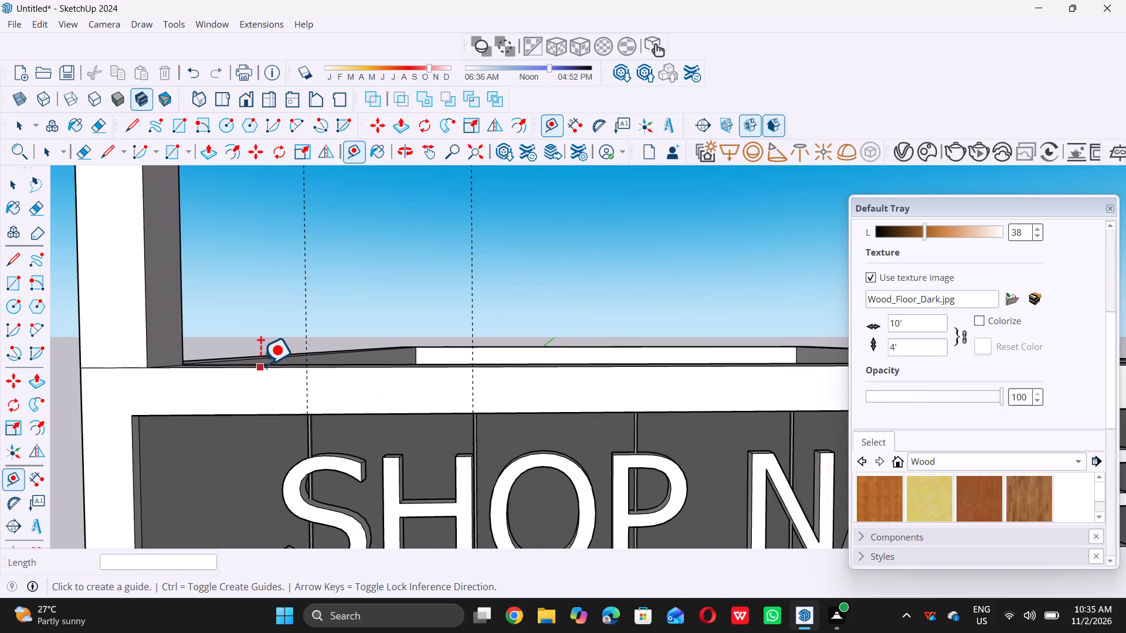
scroll(260, 365, down, 10)
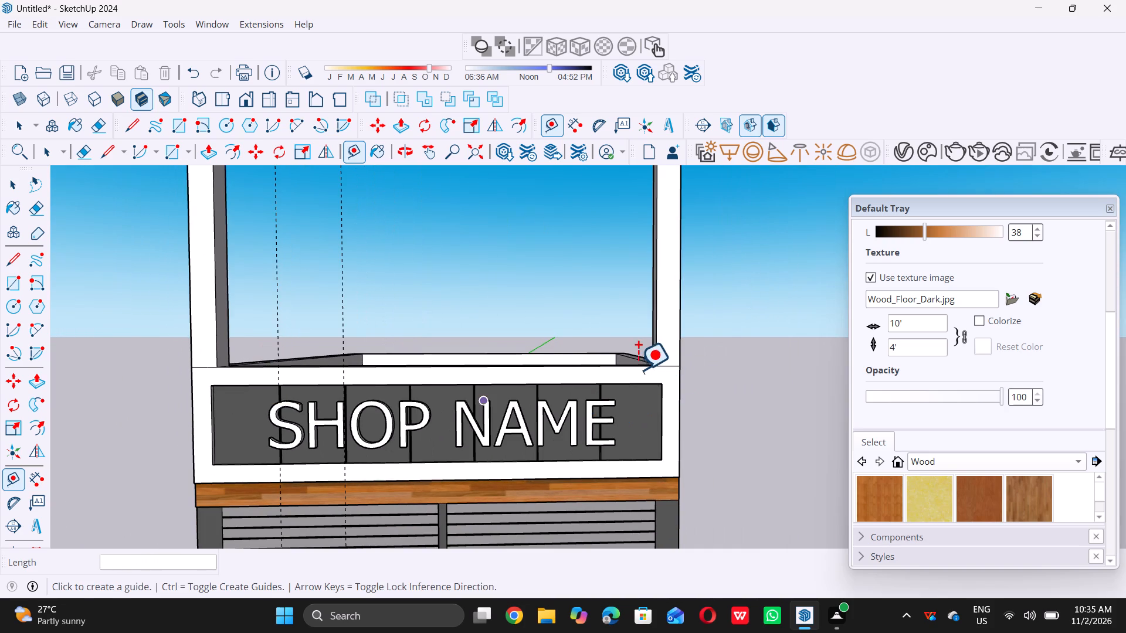
scroll(634, 368, up, 5)
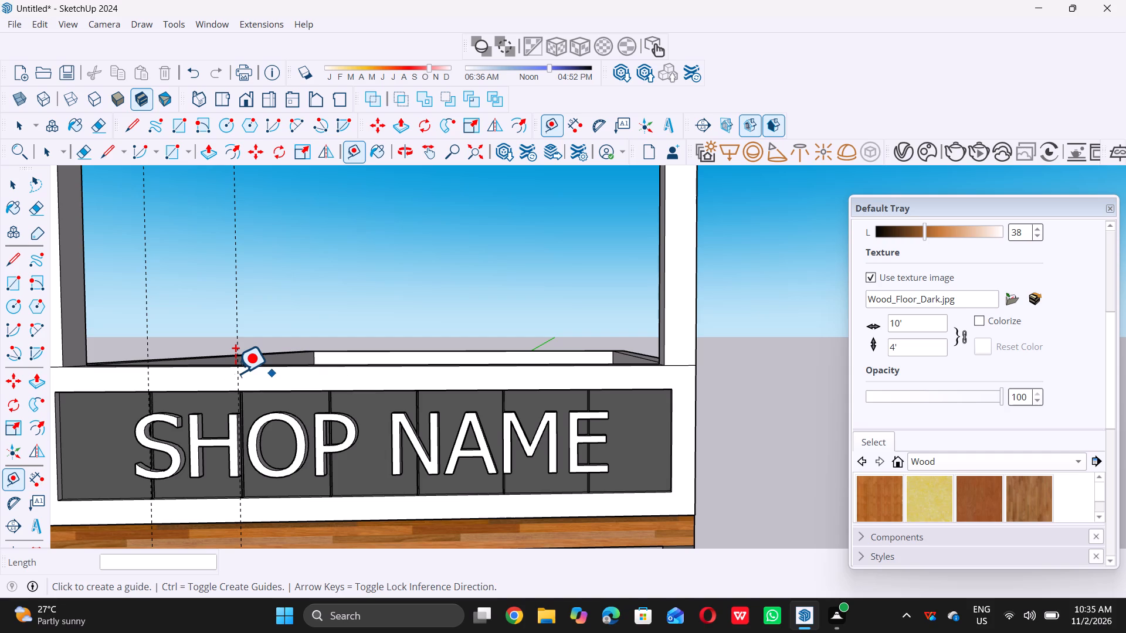
click(237, 370)
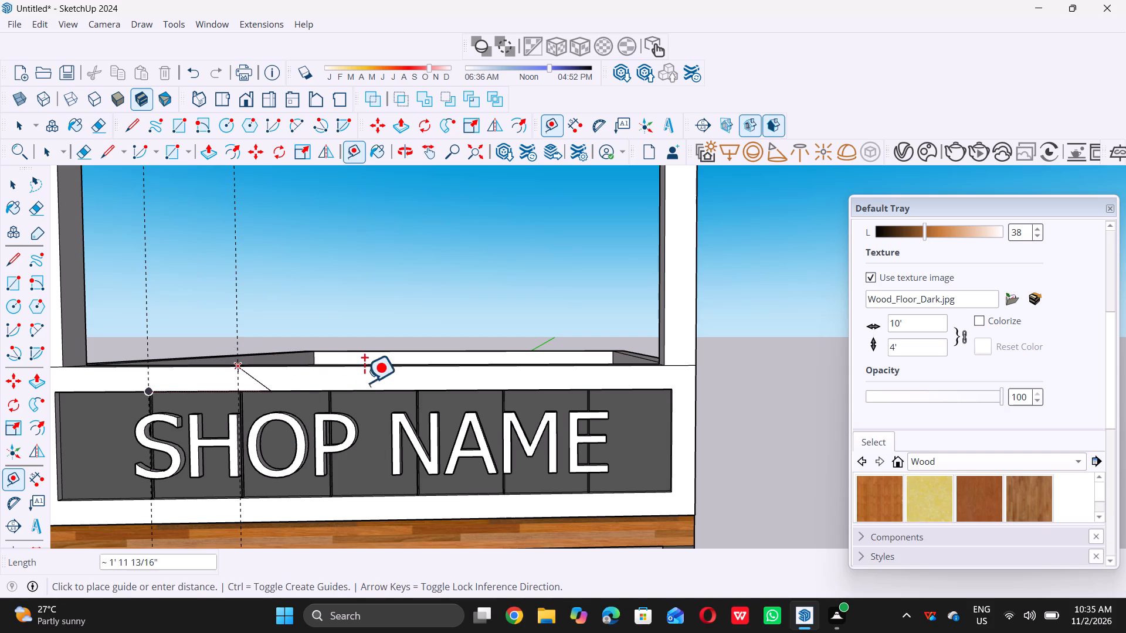
key(space)
key(t)
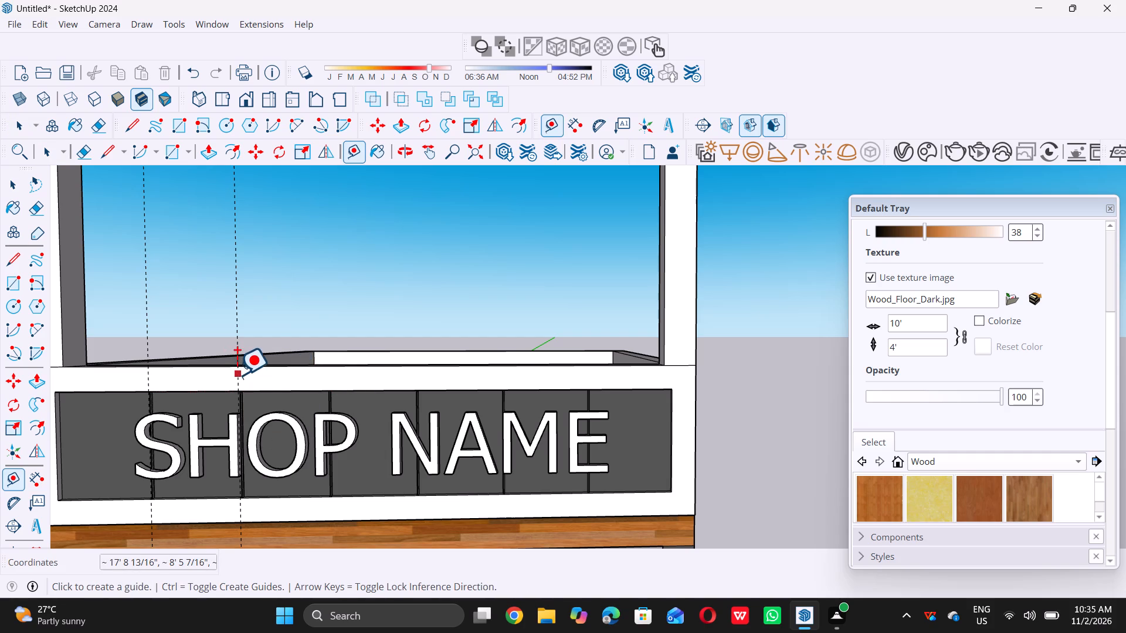
click(239, 377)
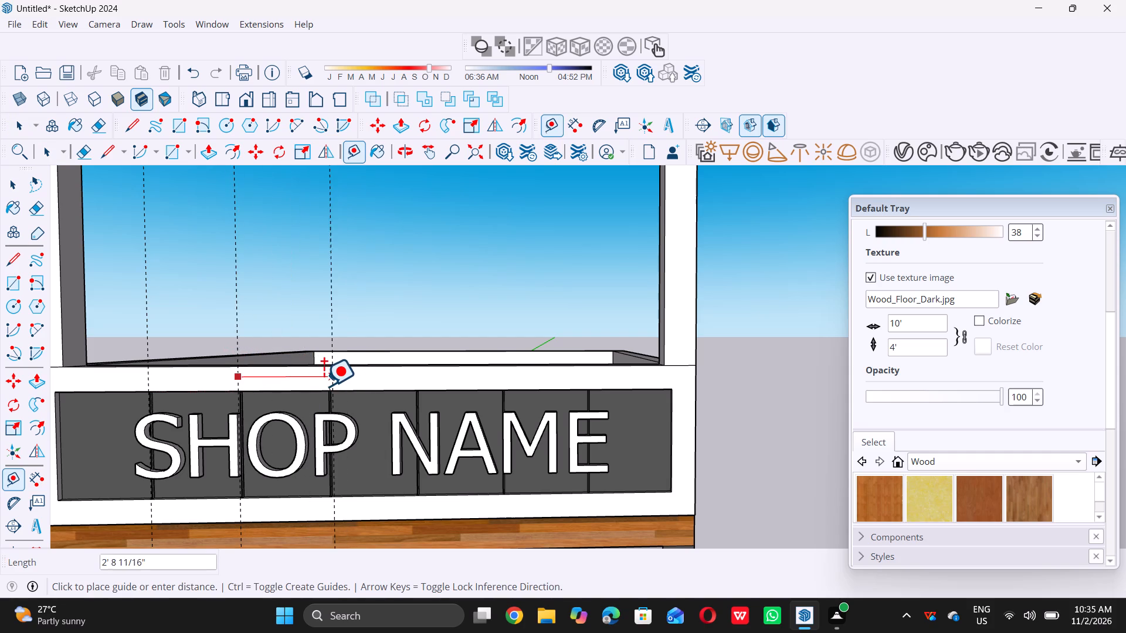
scroll(323, 387, up, 14)
scroll(330, 383, up, 10)
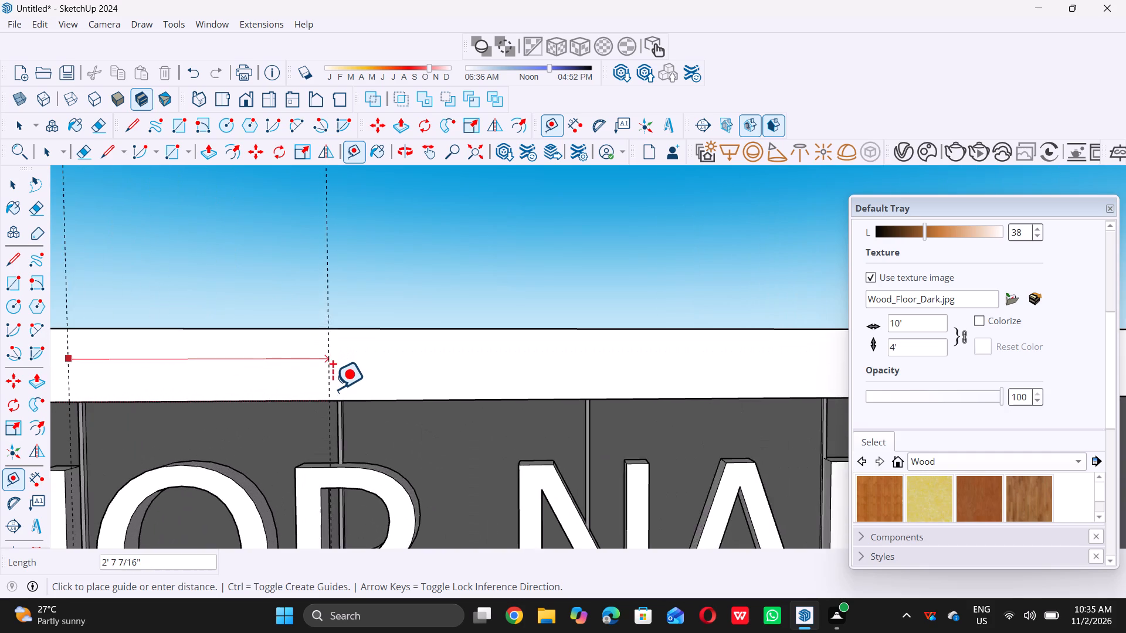
scroll(333, 389, up, 3)
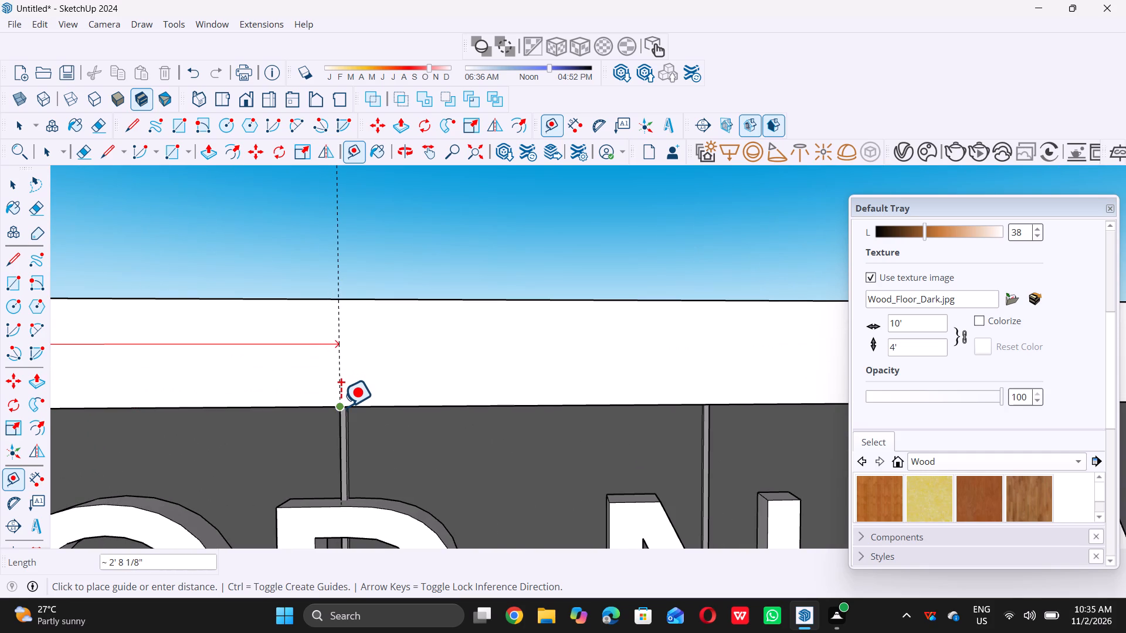
double_click(343, 406)
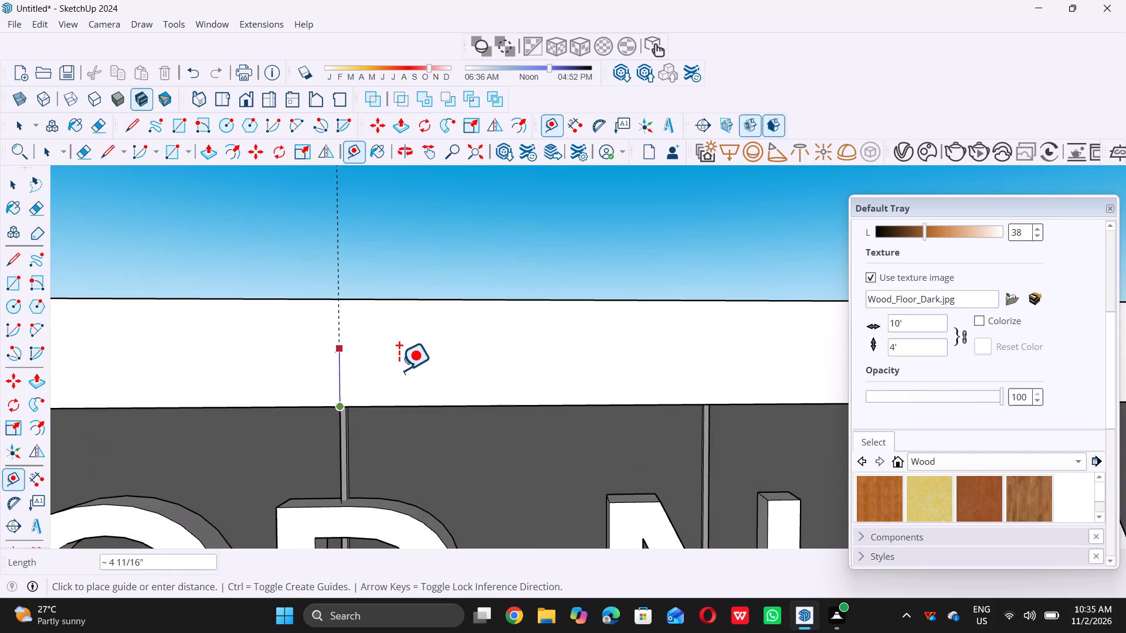
key(space)
Place a vertical guide about 2' 8" from the third groove's guide, aligned with the sign's fourth groove at the letter N.
key(t)
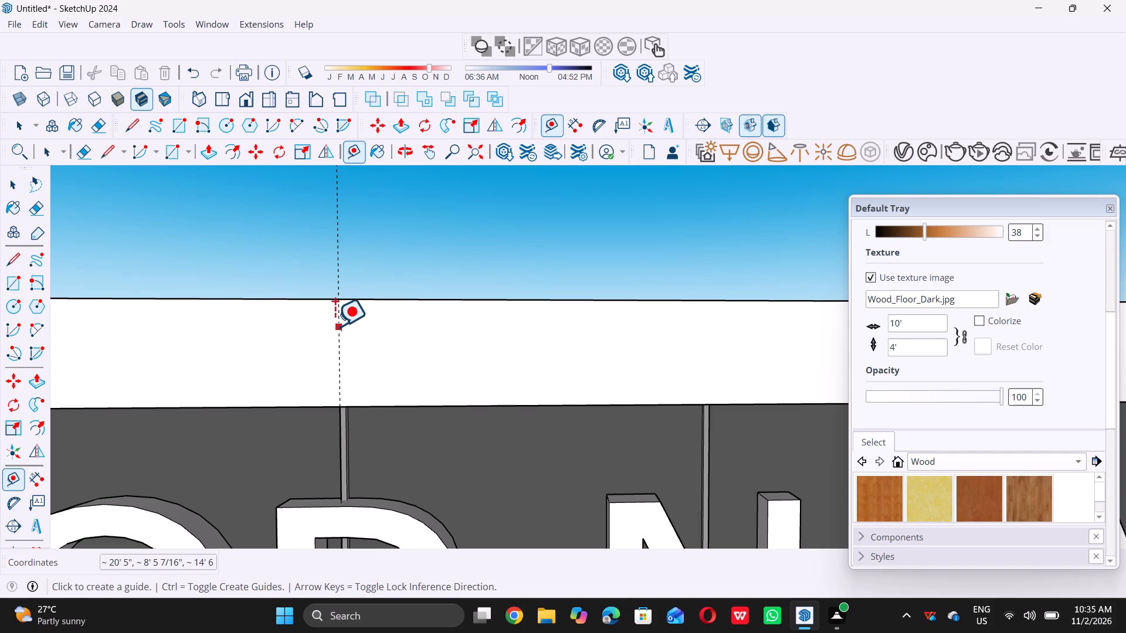
click(336, 328)
scroll(476, 349, down, 1)
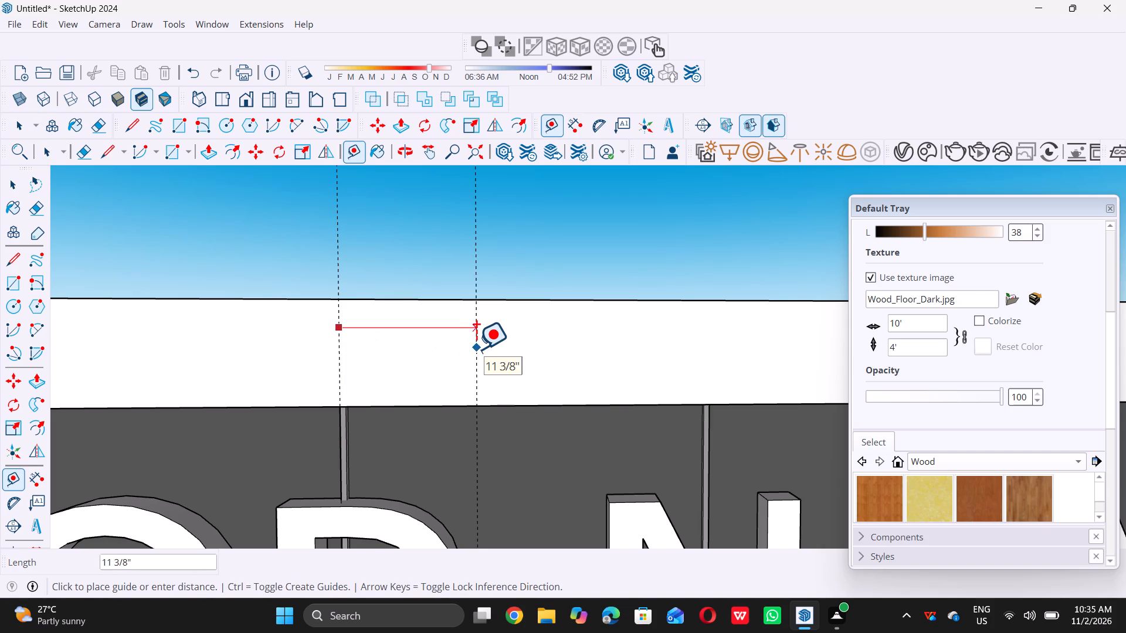
scroll(476, 349, down, 20)
scroll(476, 349, down, 8)
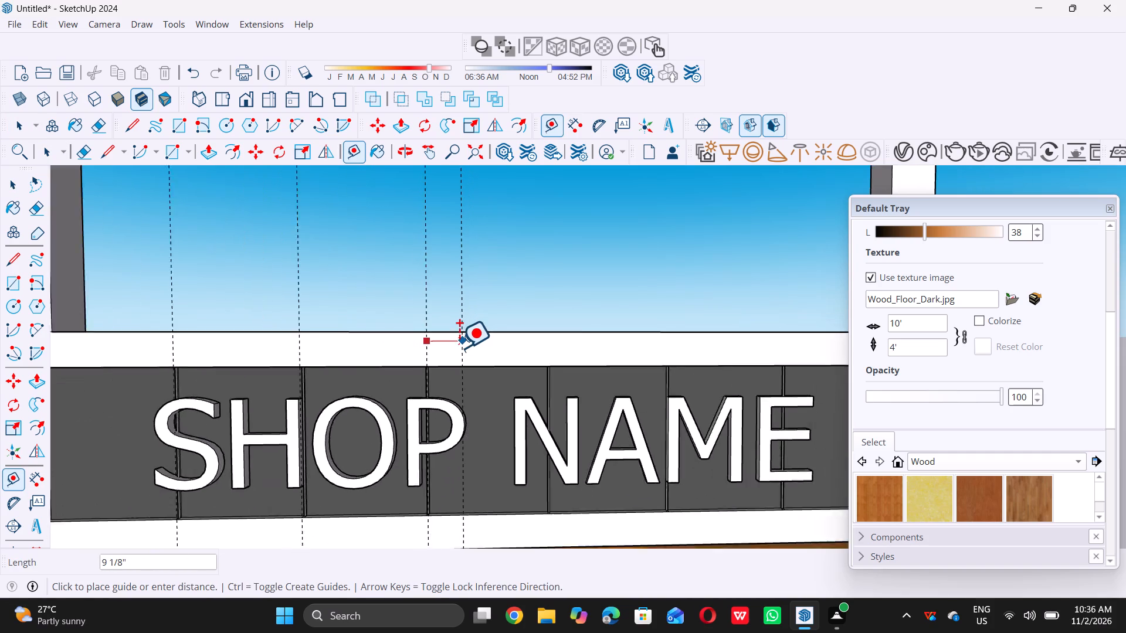
scroll(574, 362, up, 3)
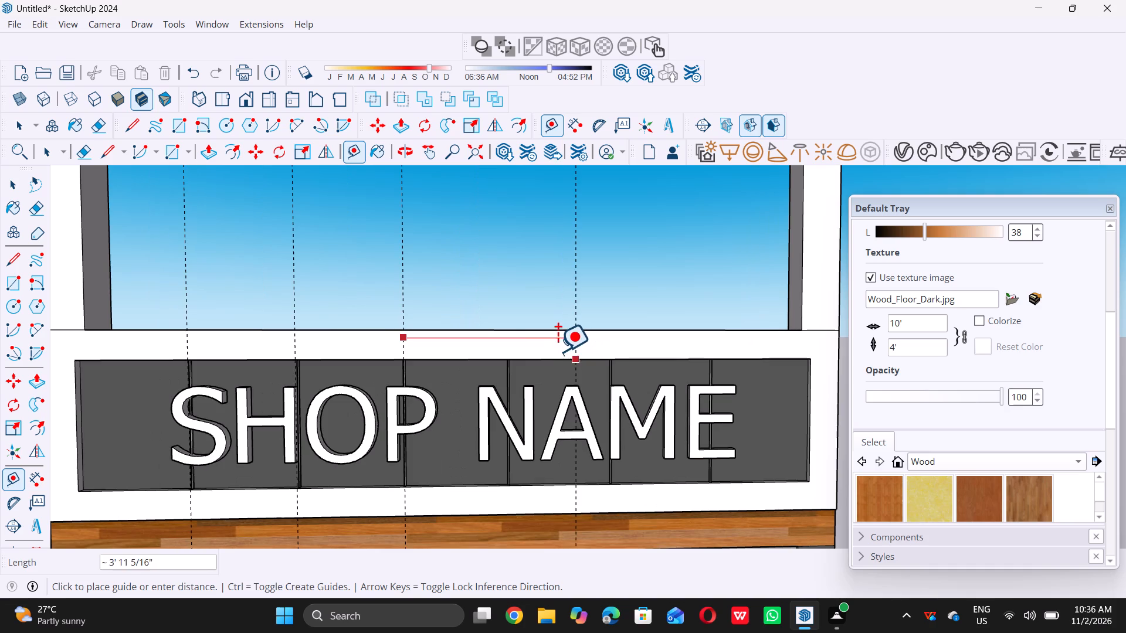
scroll(525, 345, up, 13)
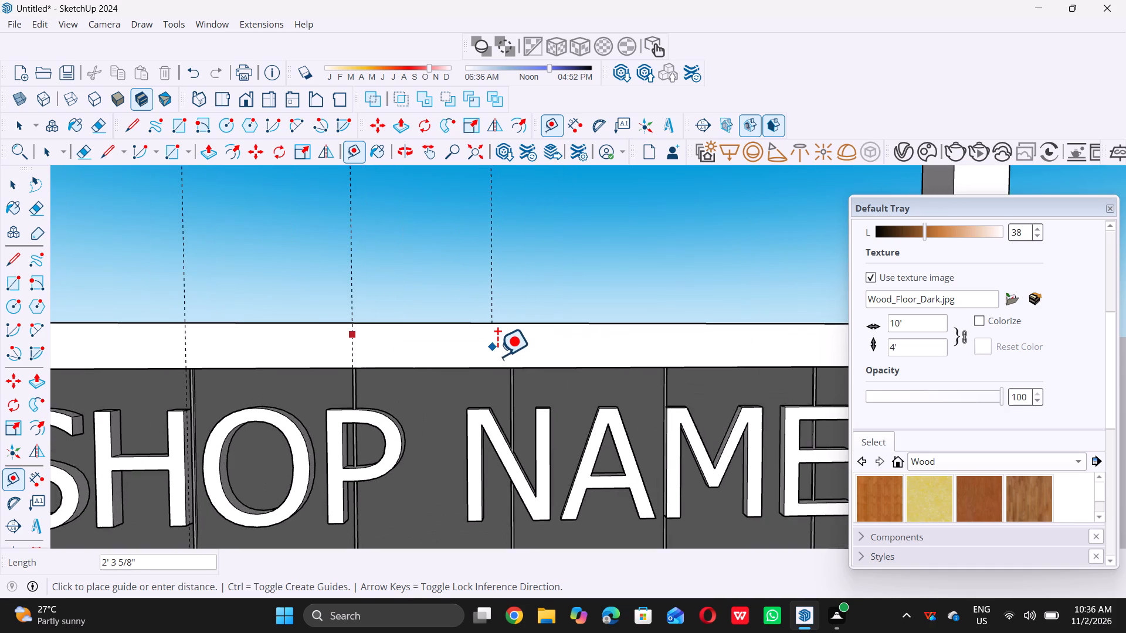
scroll(497, 356, up, 5)
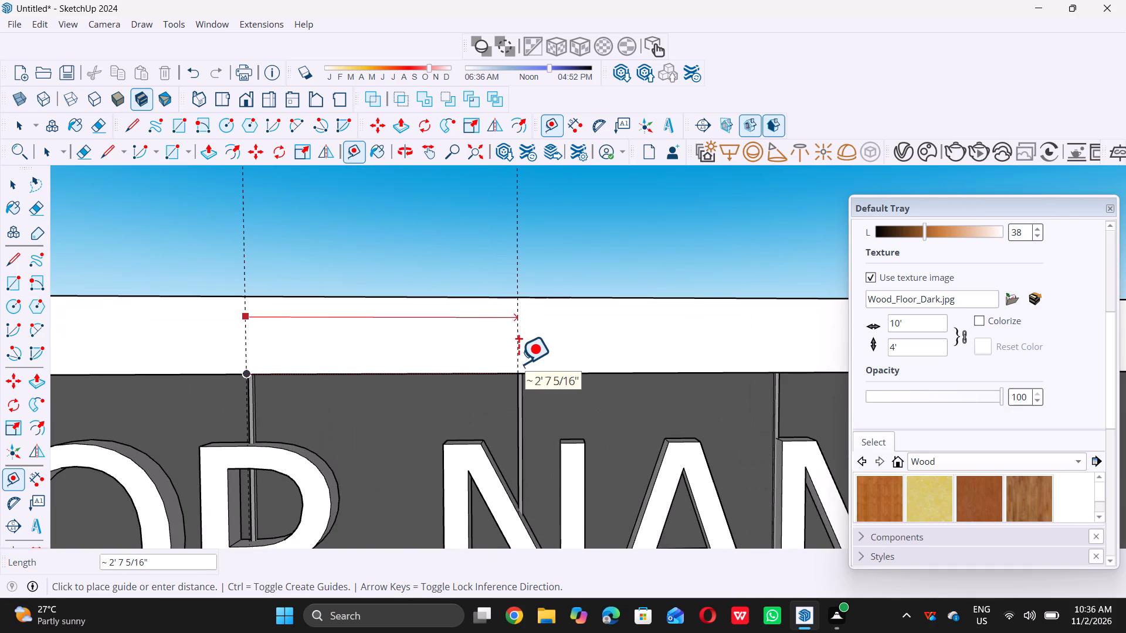
double_click(521, 366)
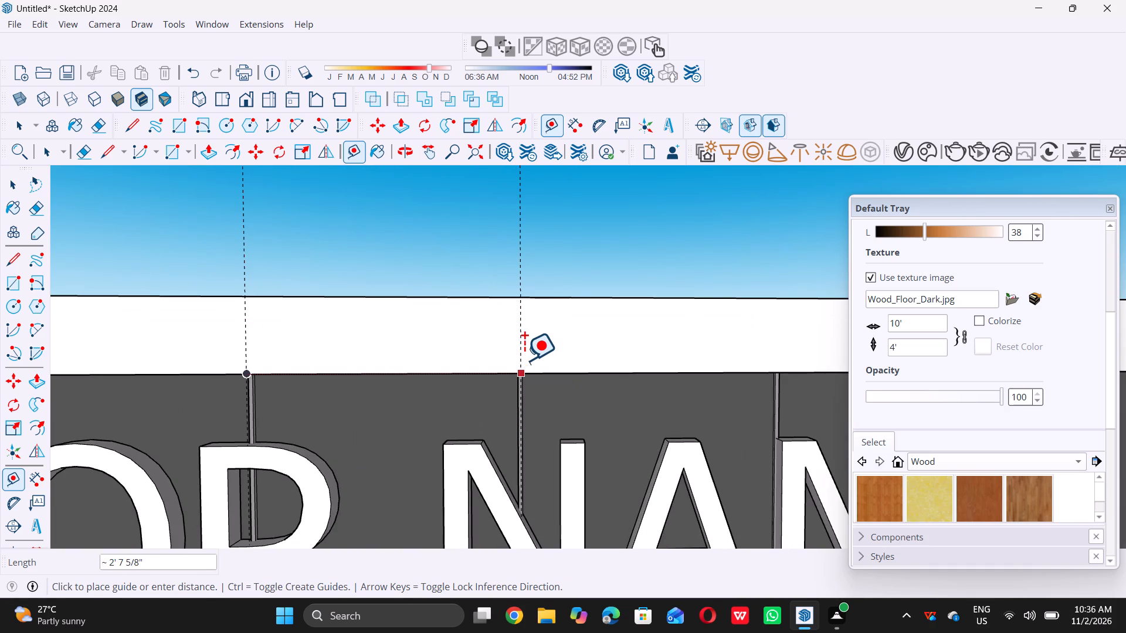
key(space)
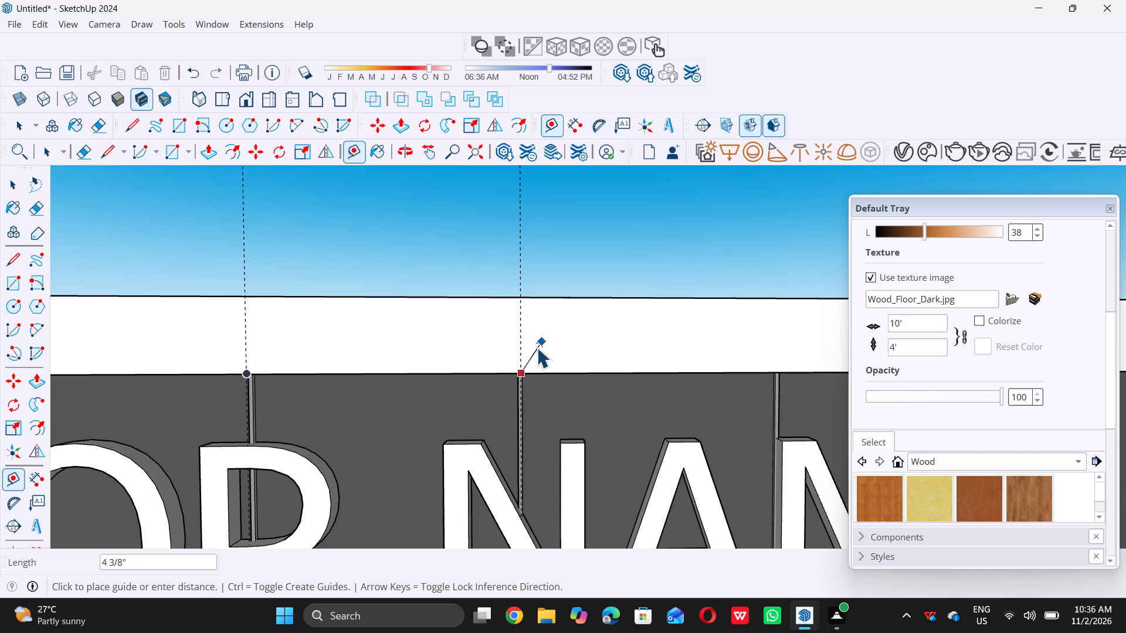
Place a vertical guide about 2' 7" from the fourth groove's guide, aligned with the sign's fifth groove.
key(t)
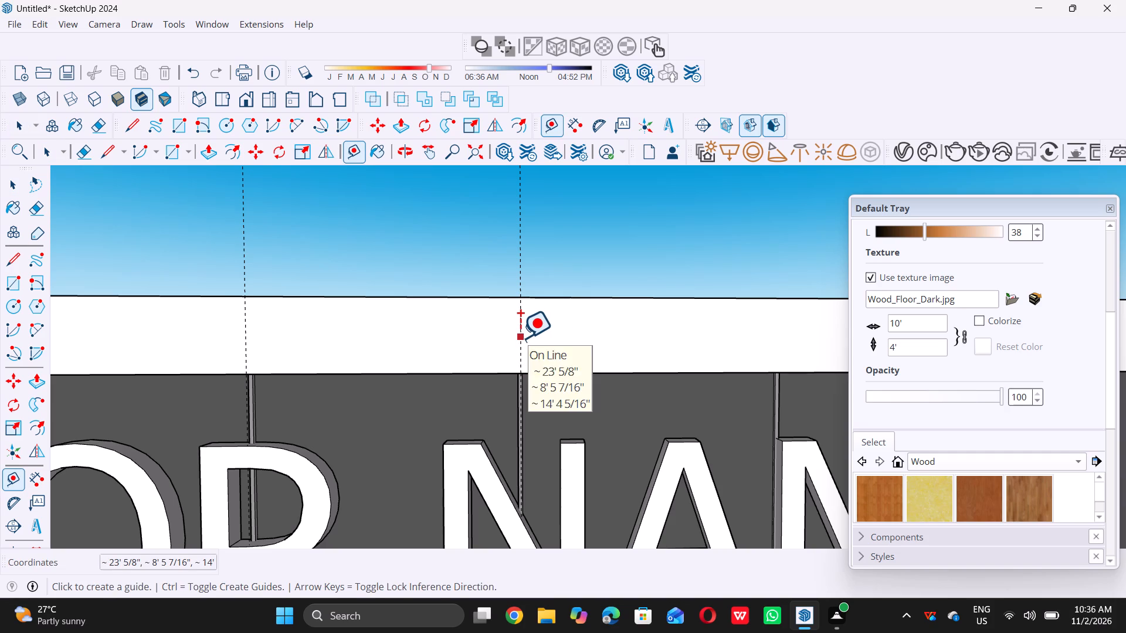
click(520, 338)
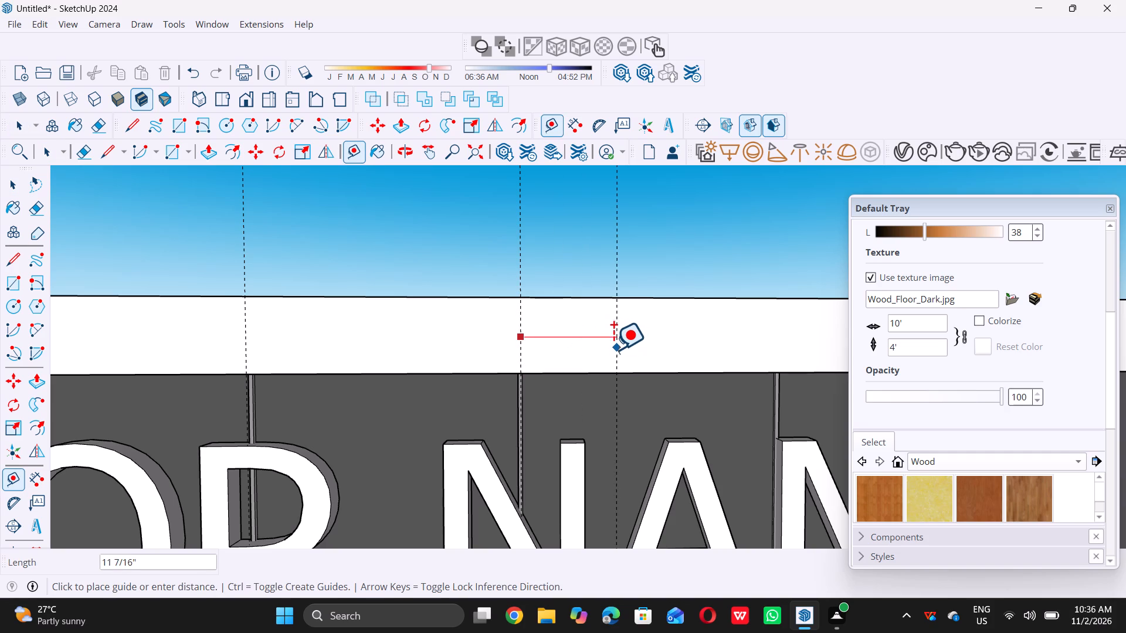
click(775, 369)
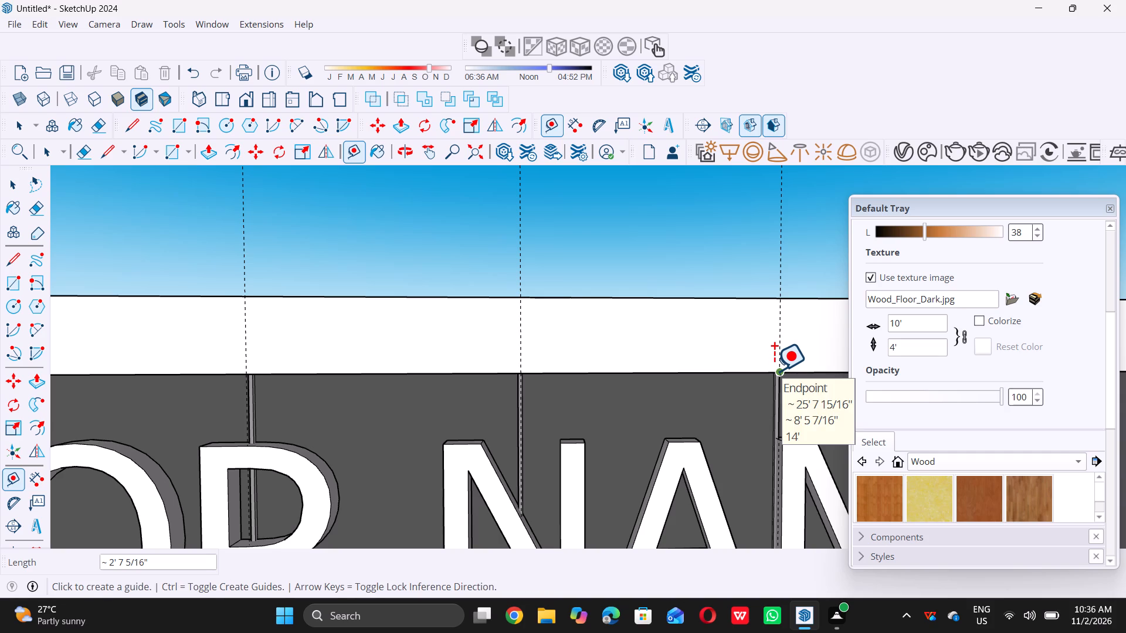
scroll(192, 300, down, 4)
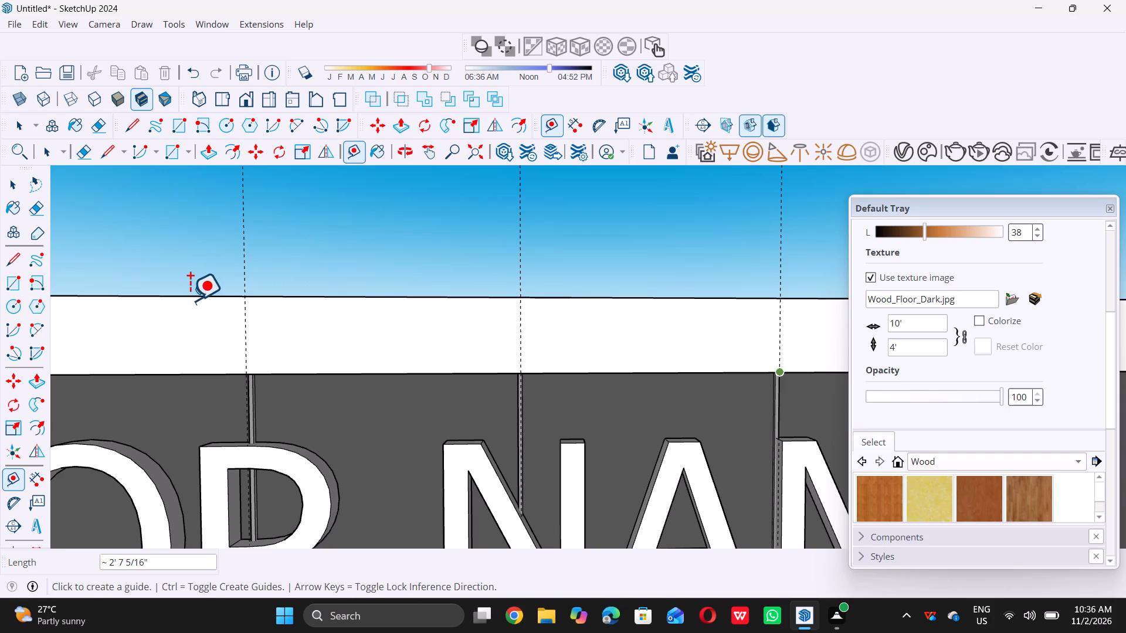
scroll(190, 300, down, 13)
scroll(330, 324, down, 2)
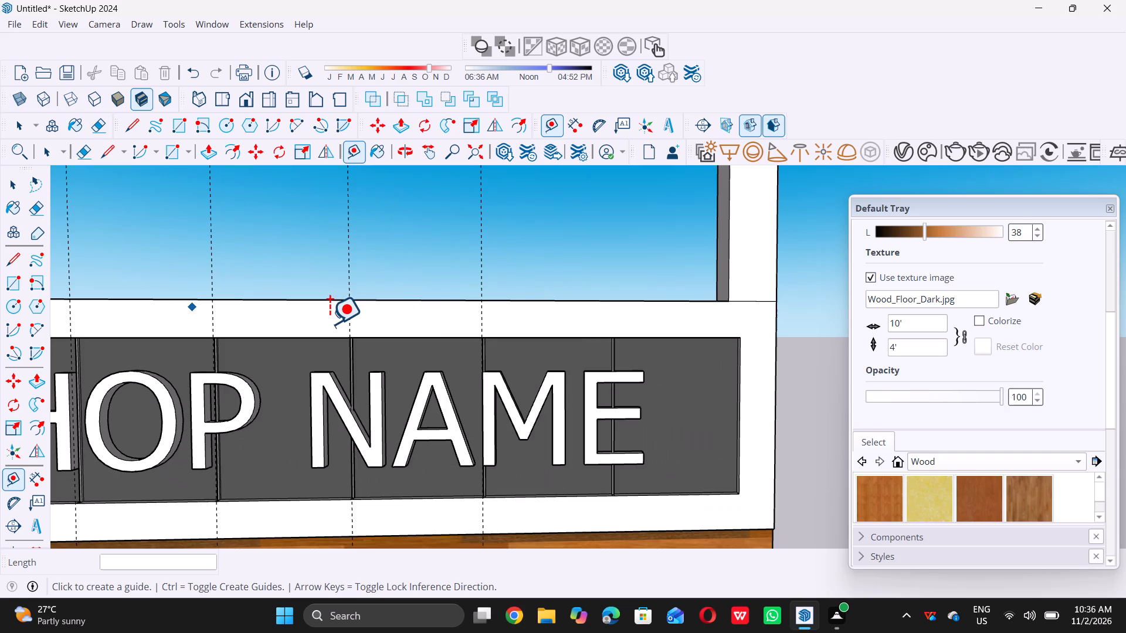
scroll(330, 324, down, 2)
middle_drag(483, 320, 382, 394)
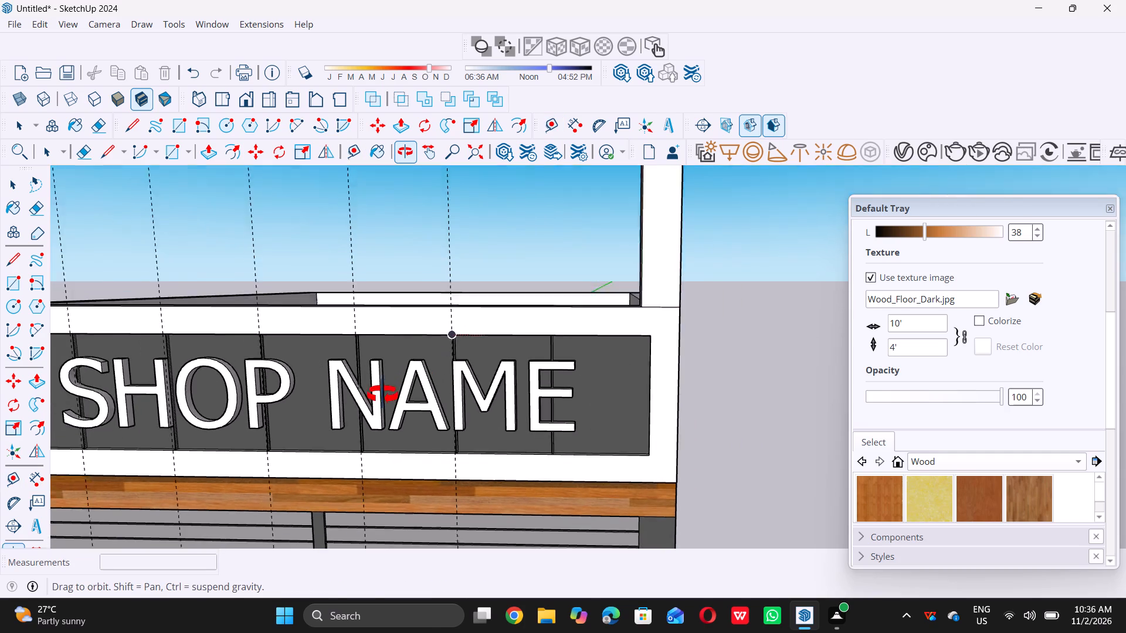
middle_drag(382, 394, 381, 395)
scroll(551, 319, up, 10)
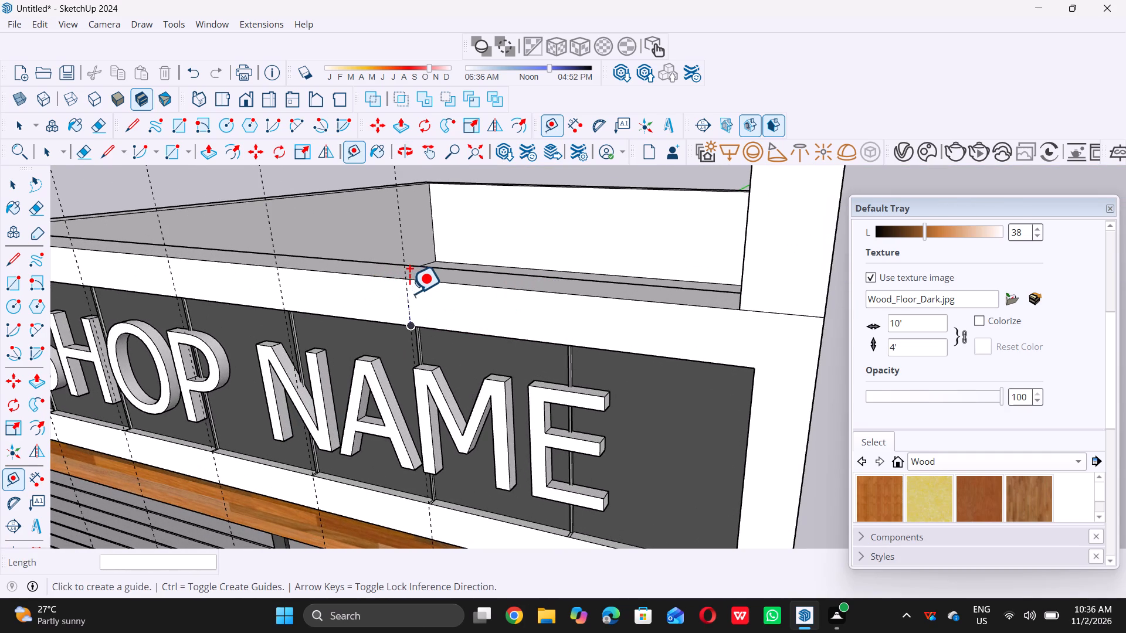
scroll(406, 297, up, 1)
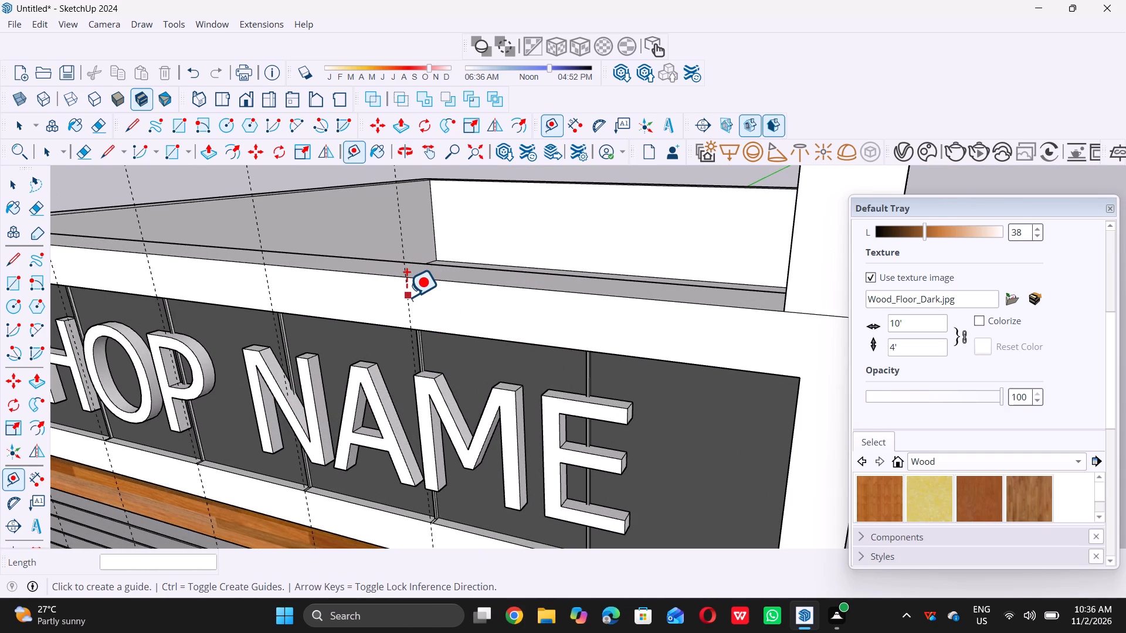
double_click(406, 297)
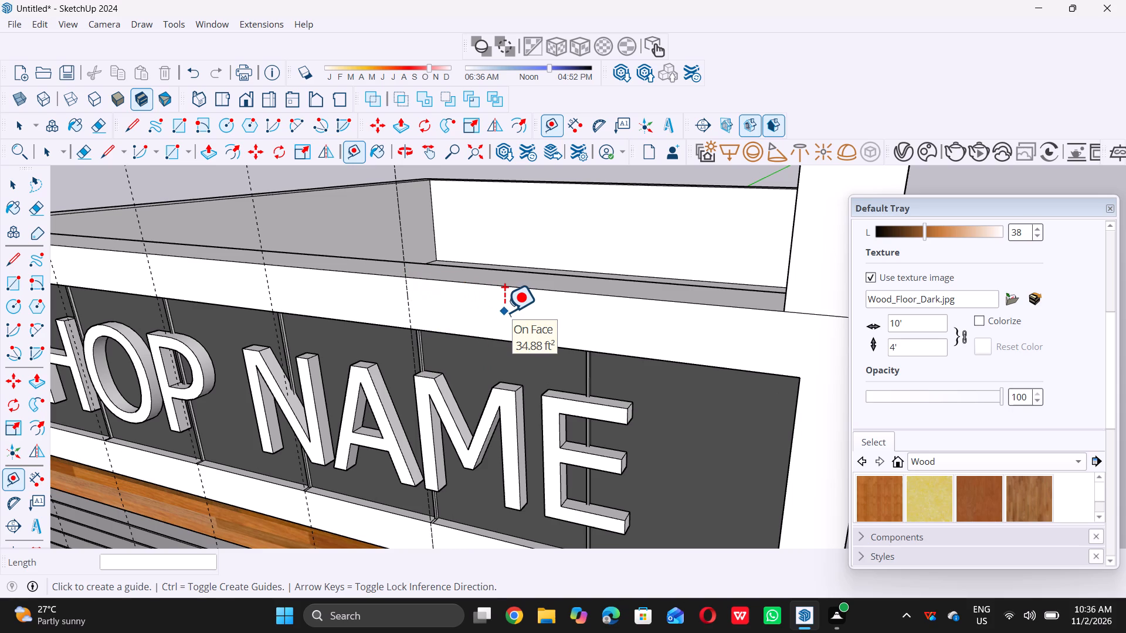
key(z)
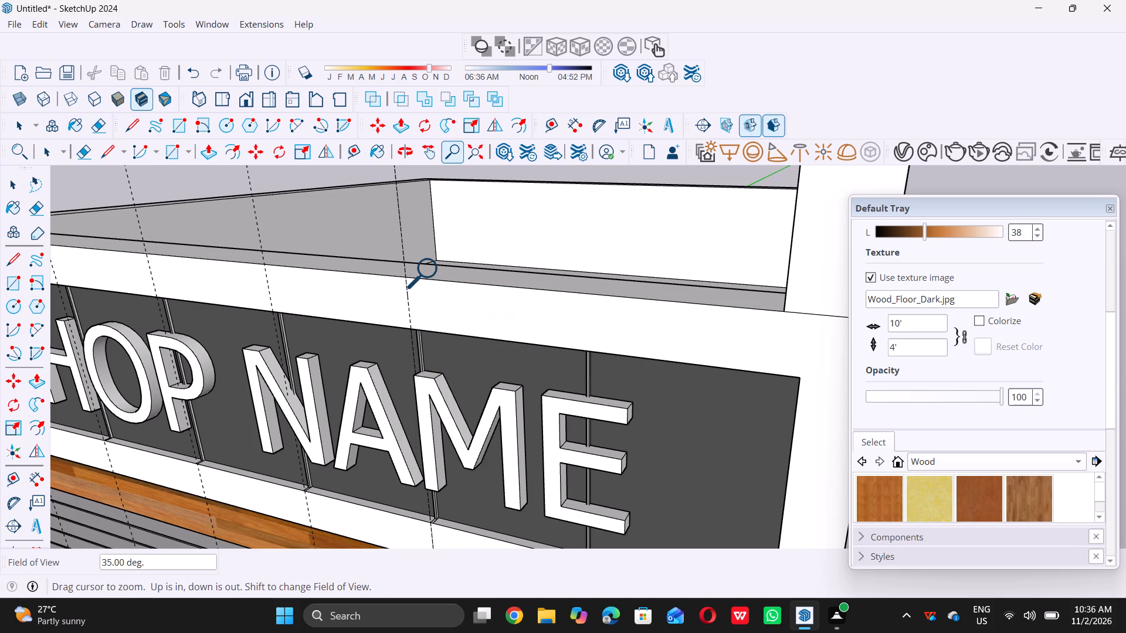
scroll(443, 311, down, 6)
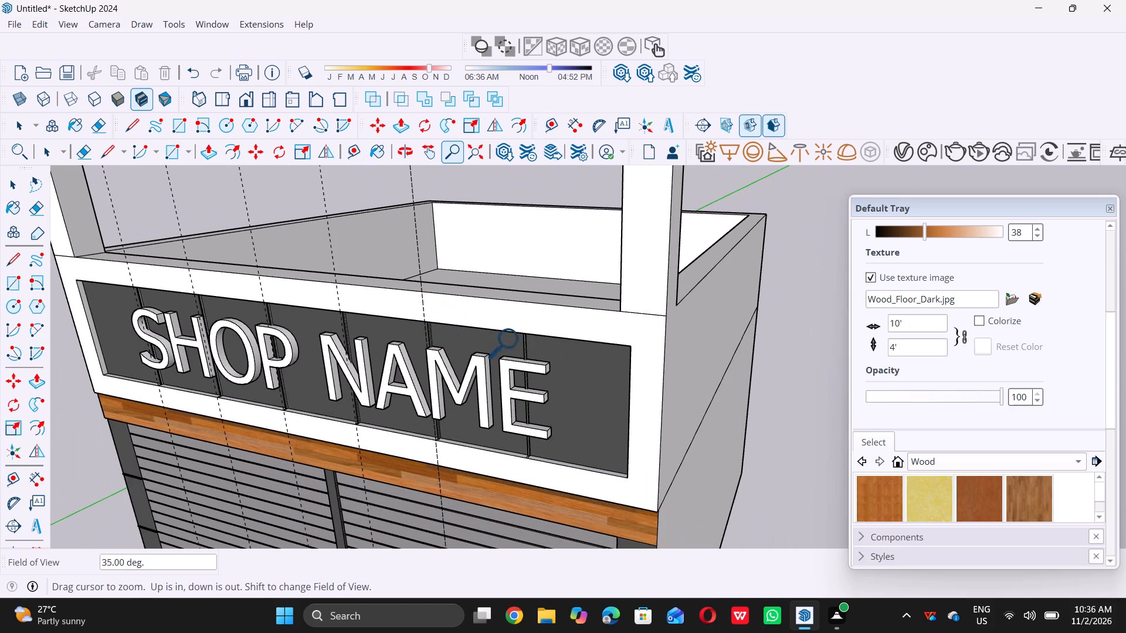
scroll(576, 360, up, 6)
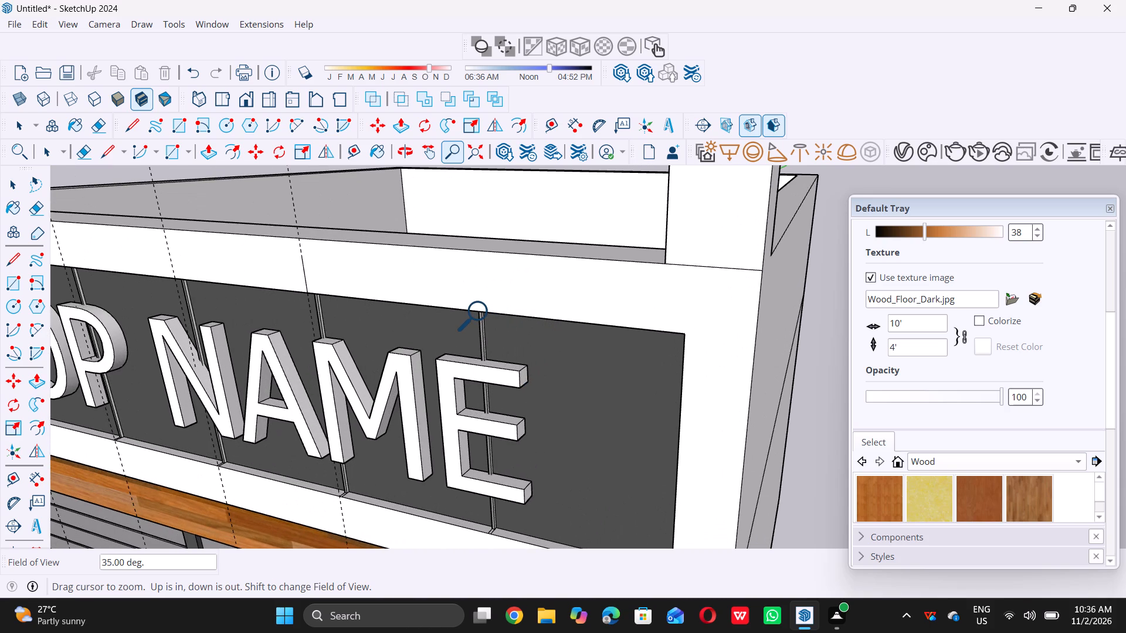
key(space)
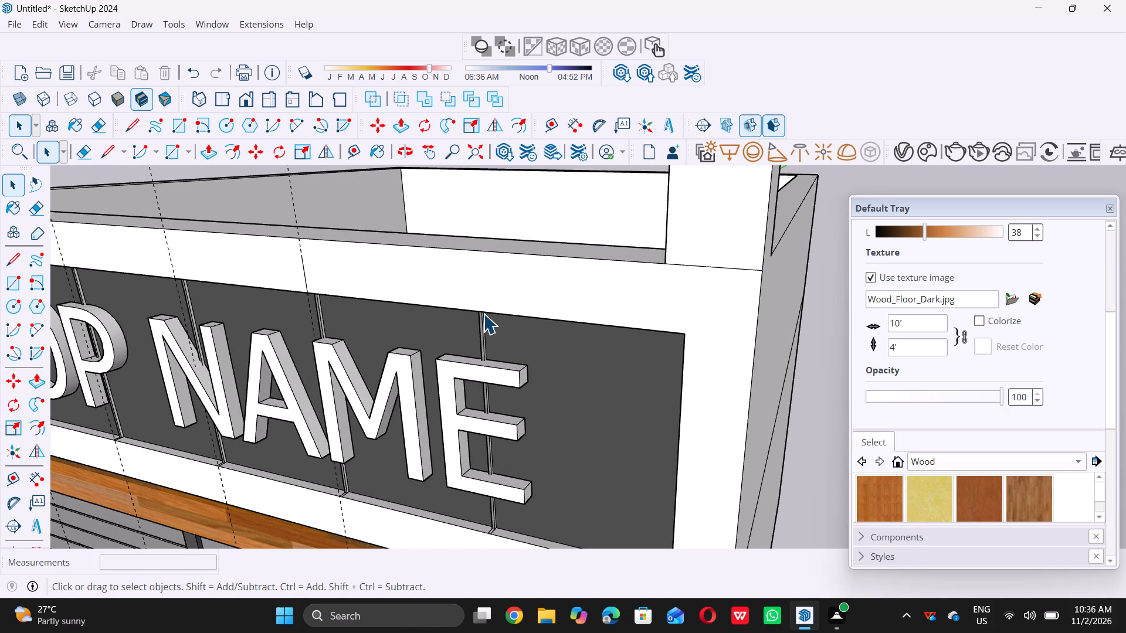
Place a vertical guide about 2' 9" from the fifth groove's guide, aligned with the sign's sixth groove at the letter E.
key(t)
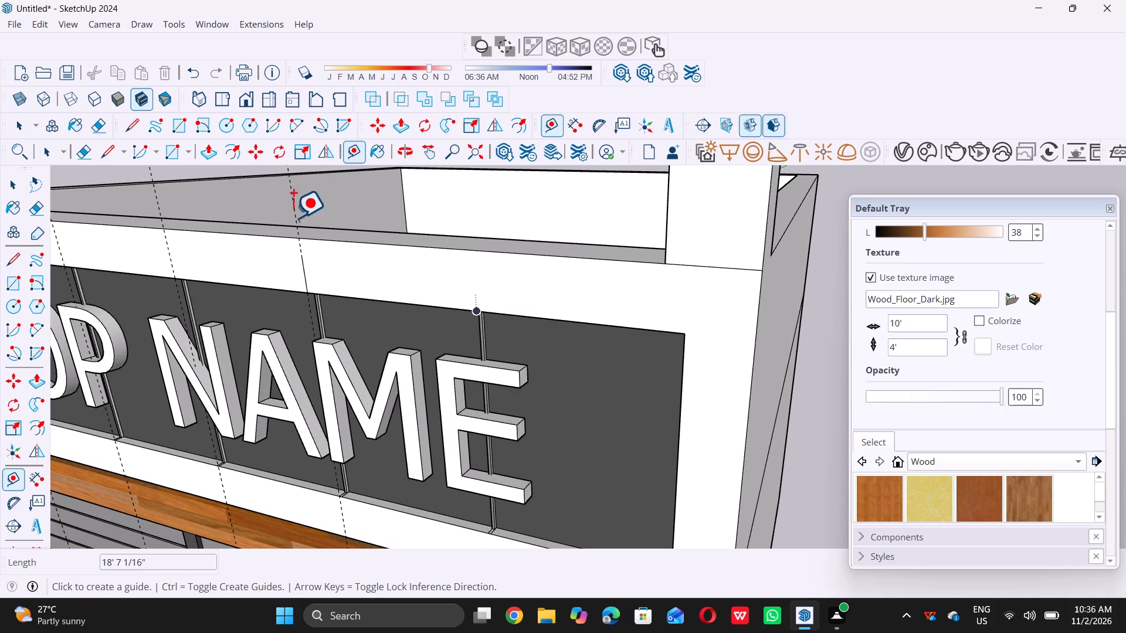
scroll(294, 255, up, 10)
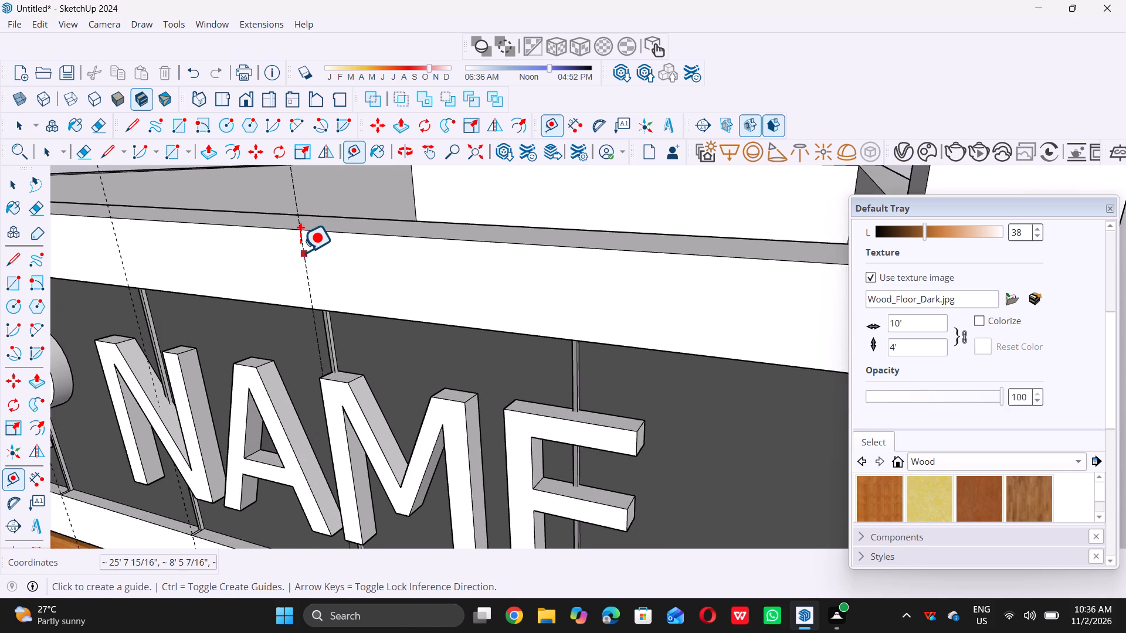
click(301, 251)
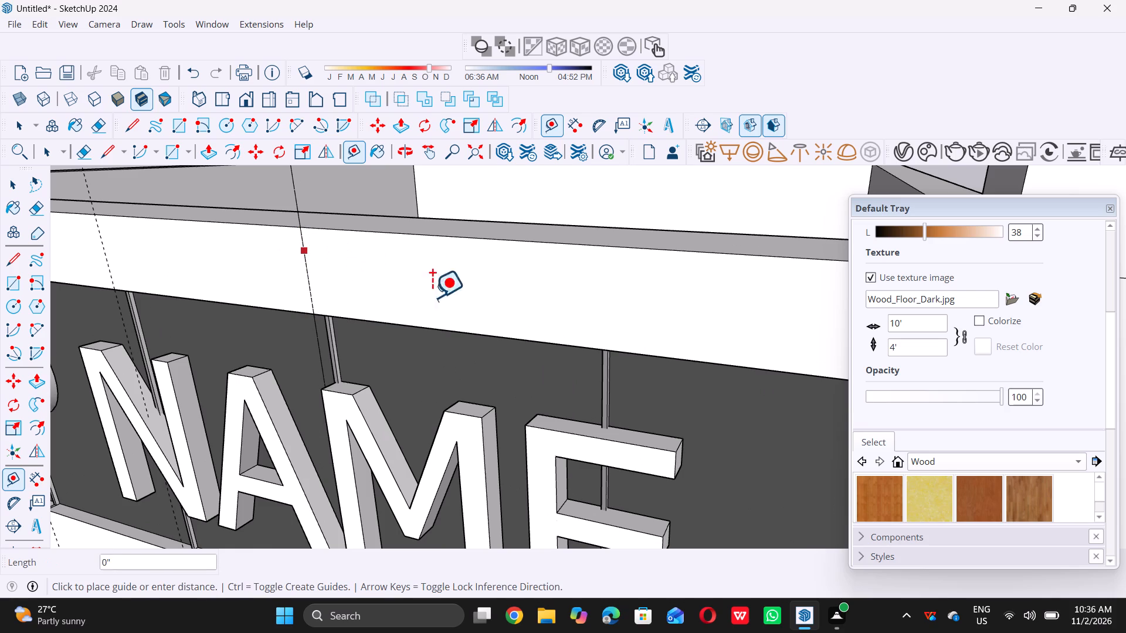
scroll(466, 300, down, 5)
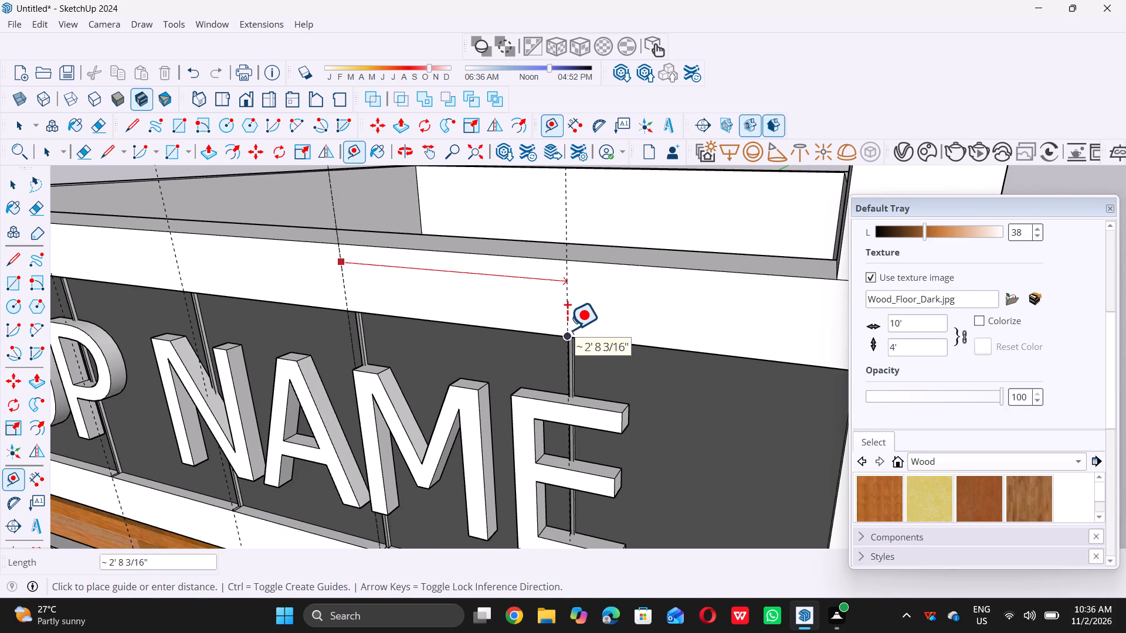
scroll(565, 335, up, 11)
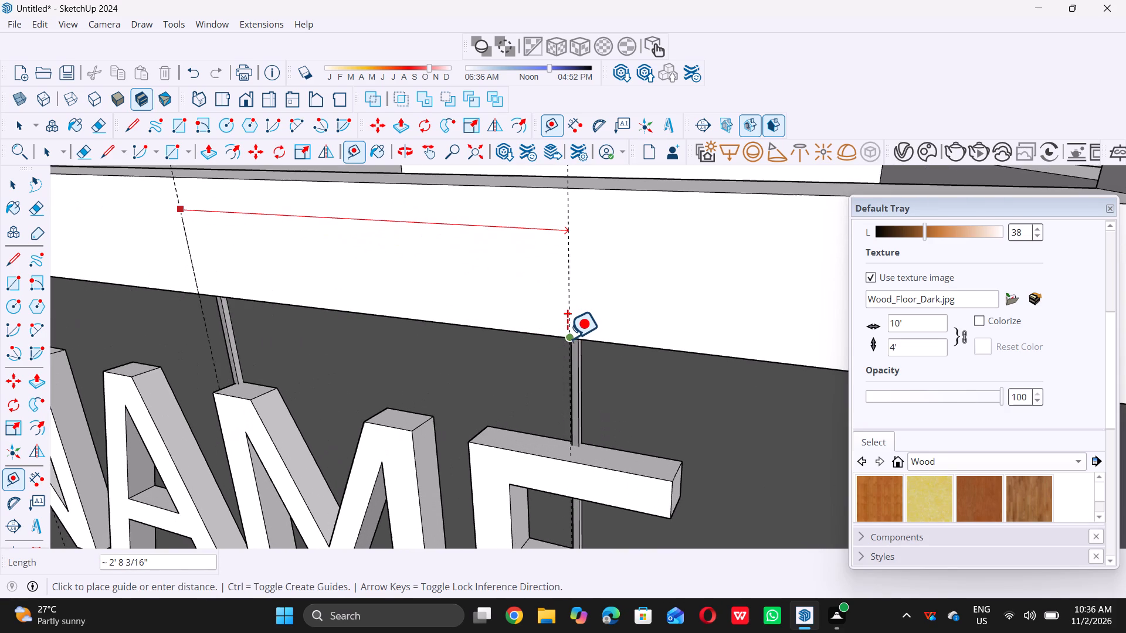
scroll(574, 339, up, 10)
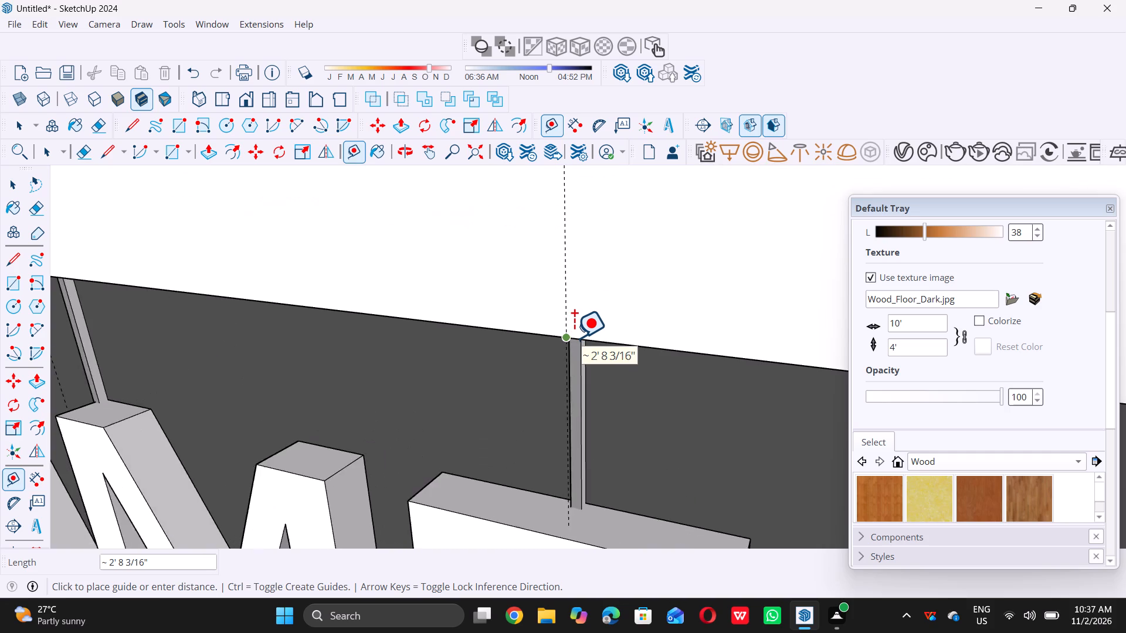
scroll(574, 338, up, 3)
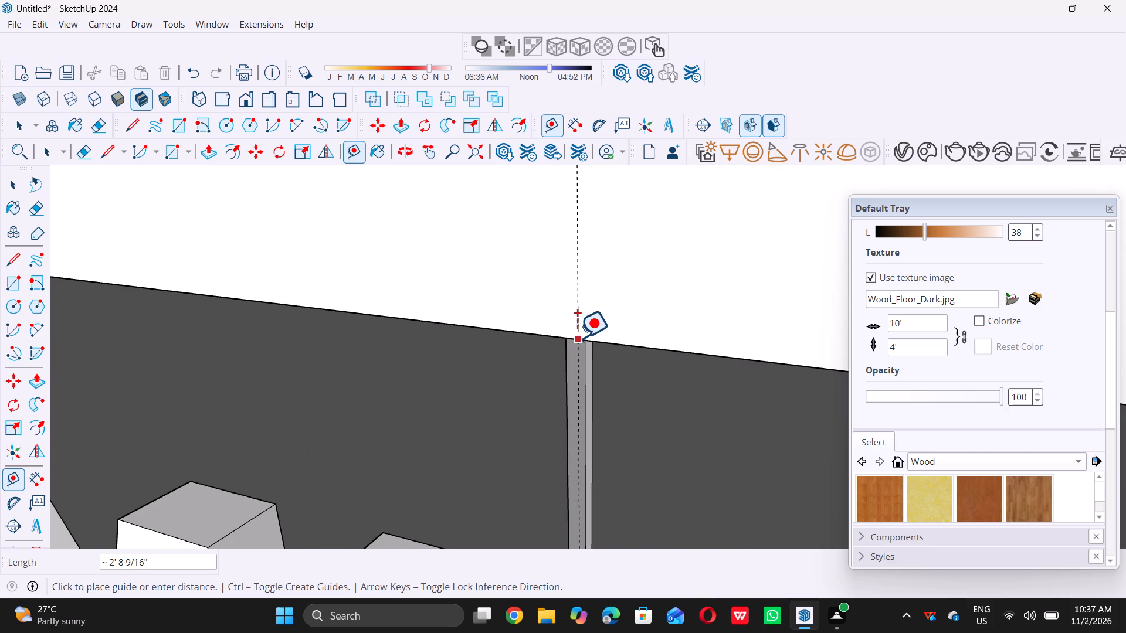
double_click(577, 336)
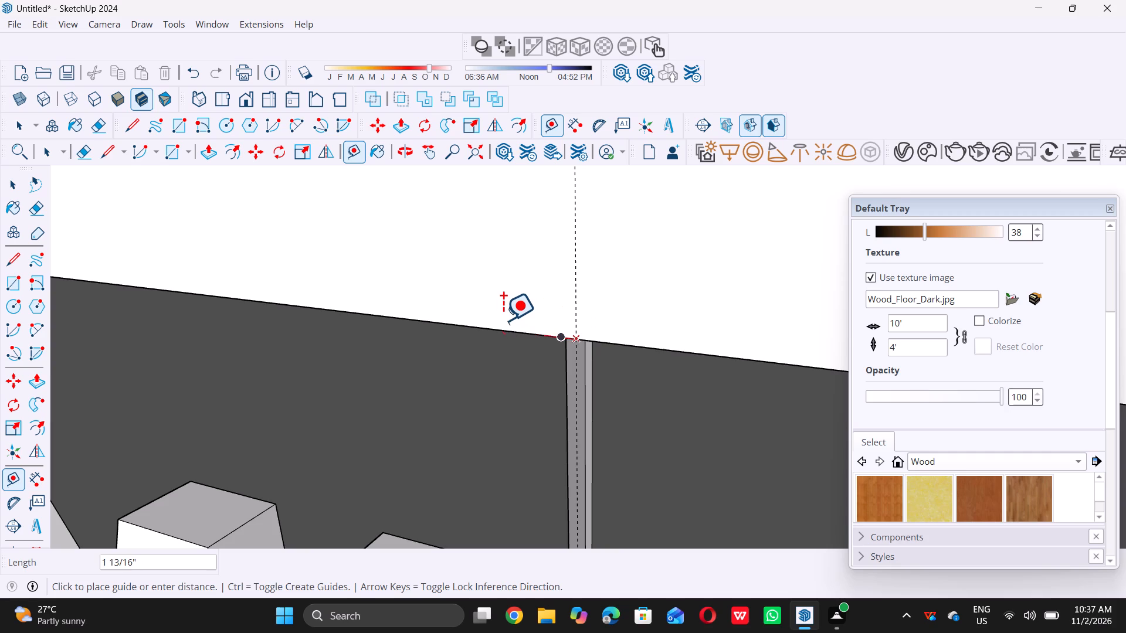
key(space)
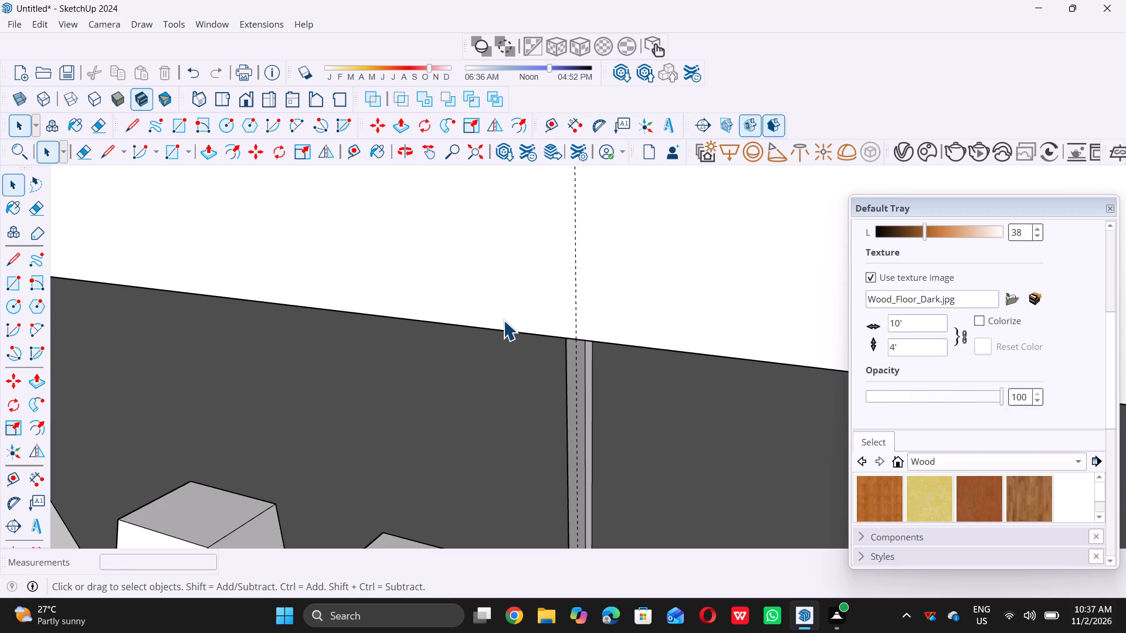
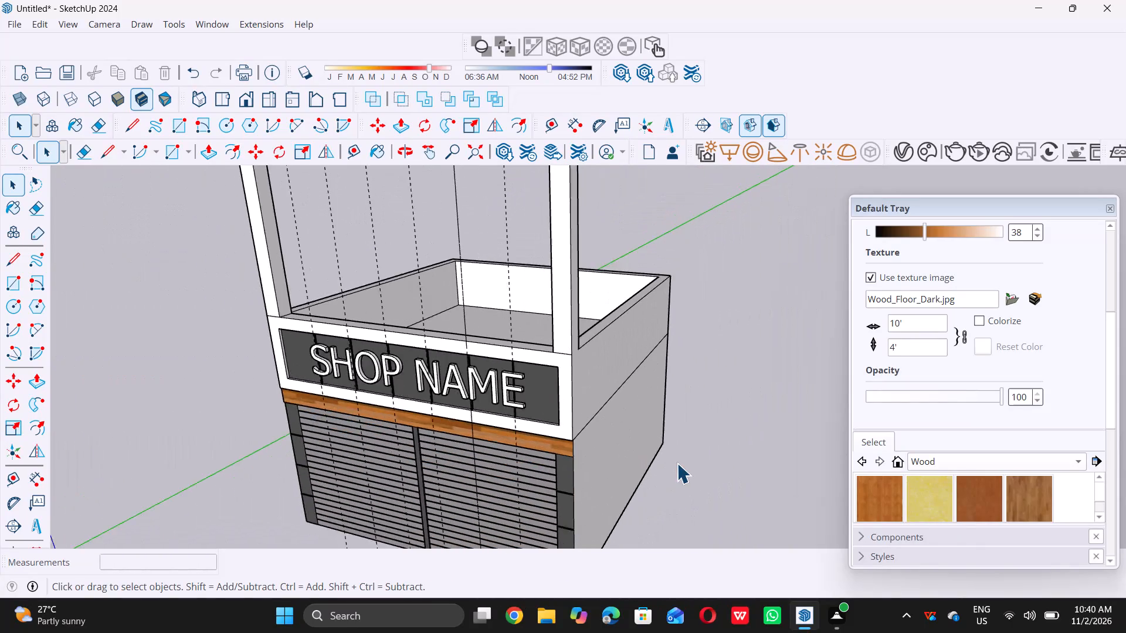
Draw 3' vertical lines along the first three guides, from the upper panel's top edge down to its horizontal dividing line.
middle_drag(430, 325, 535, 281)
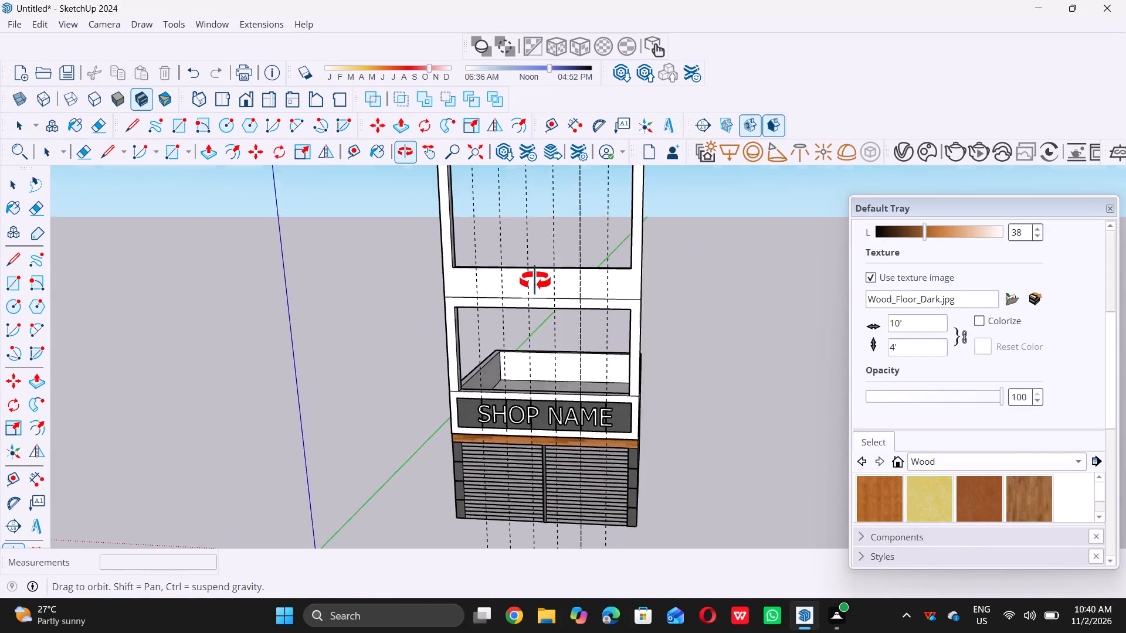
middle_drag(535, 281, 554, 268)
middle_click(554, 268)
scroll(554, 268, up, 1)
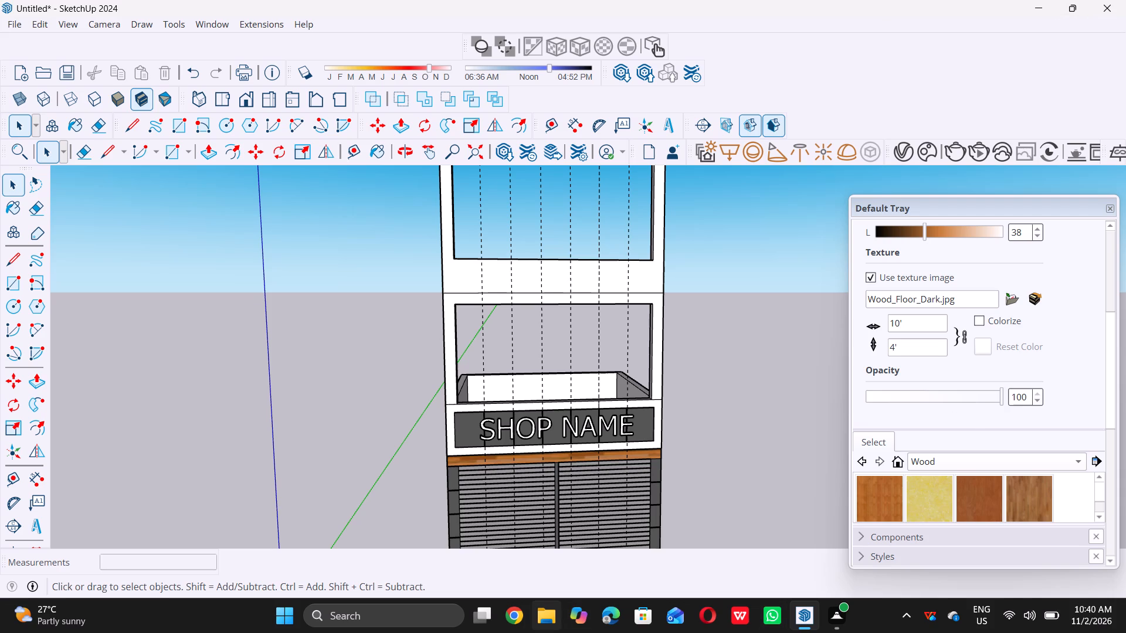
scroll(554, 264, up, 5)
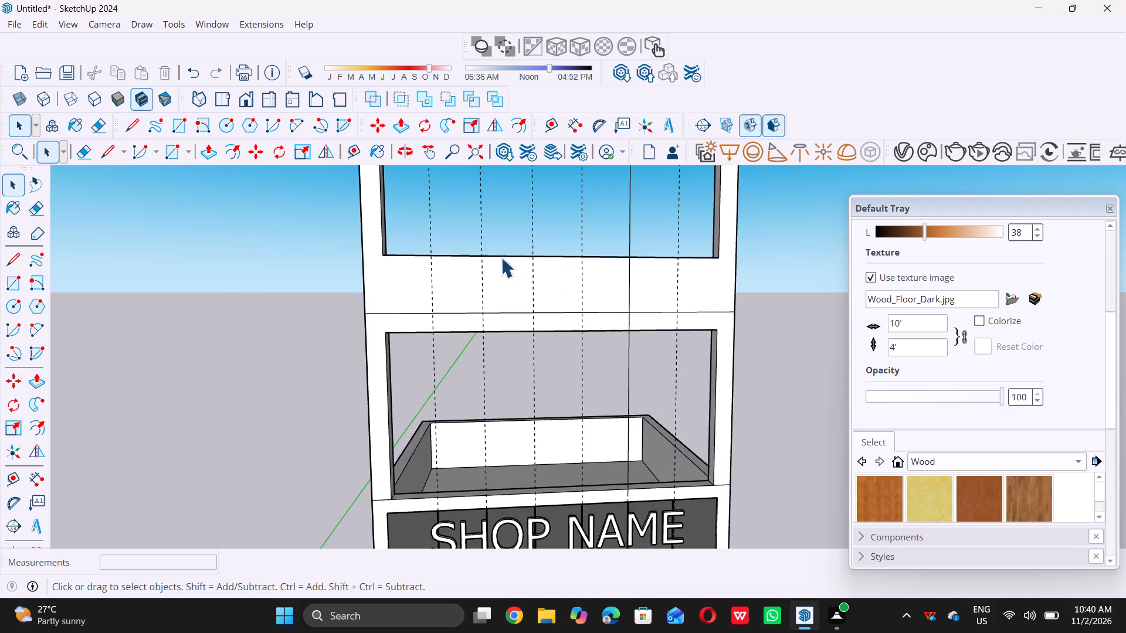
scroll(501, 253, up, 6)
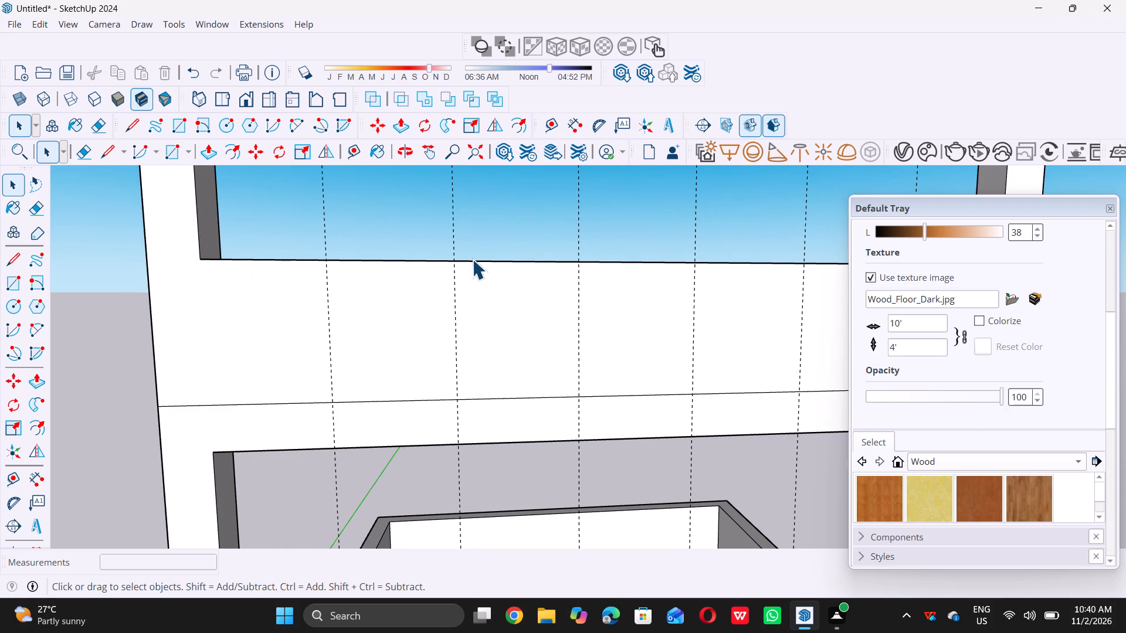
key(l)
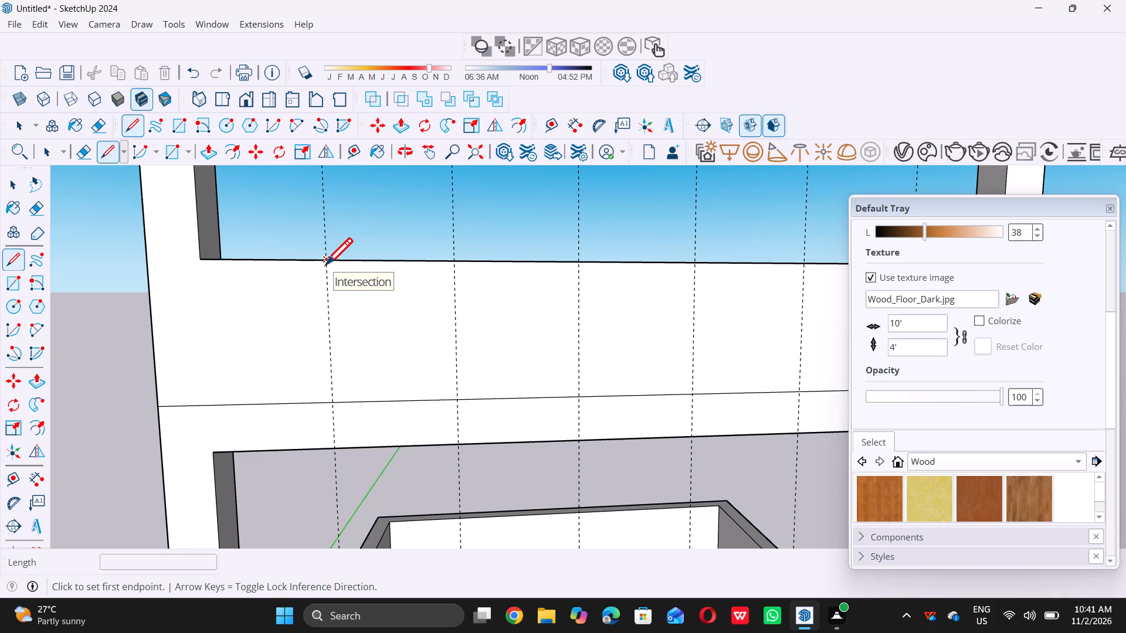
scroll(329, 263, up, 3)
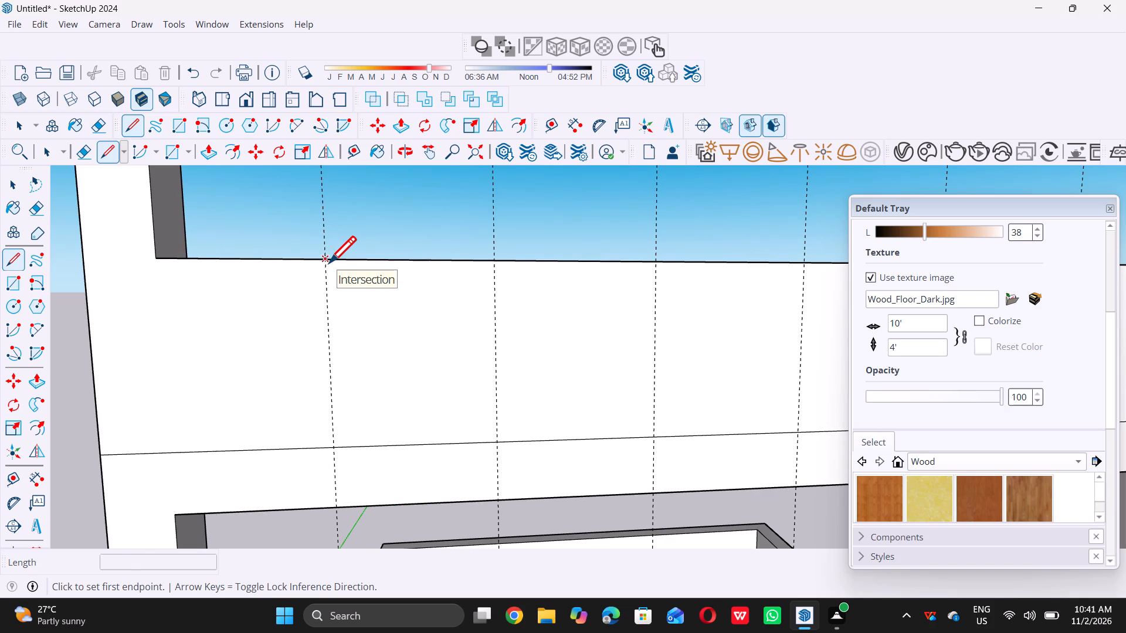
click(329, 263)
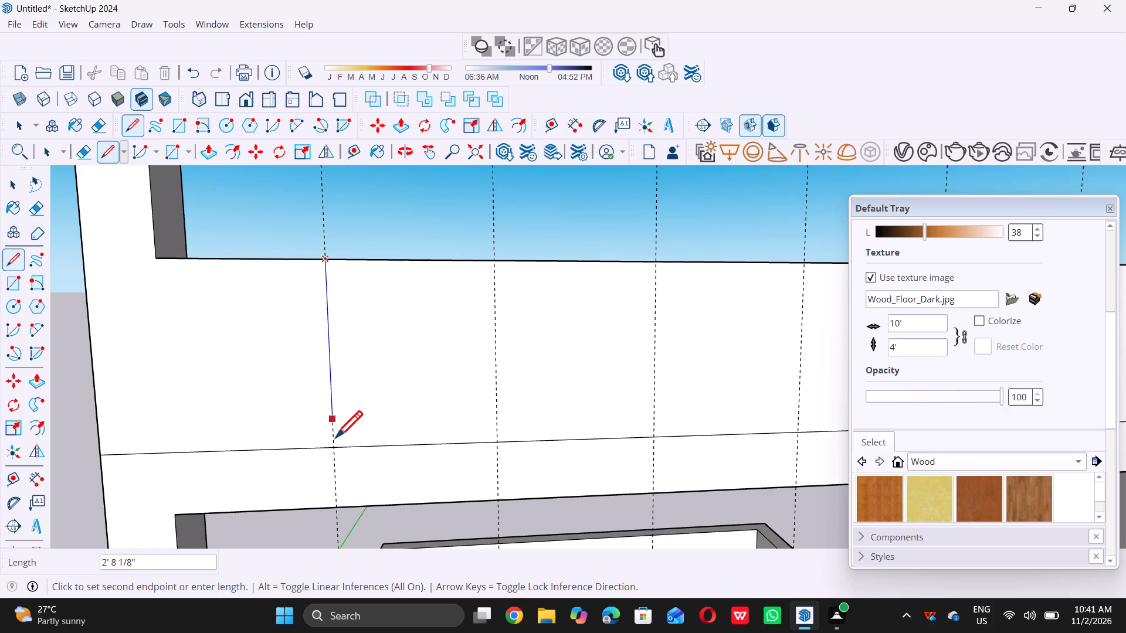
click(333, 445)
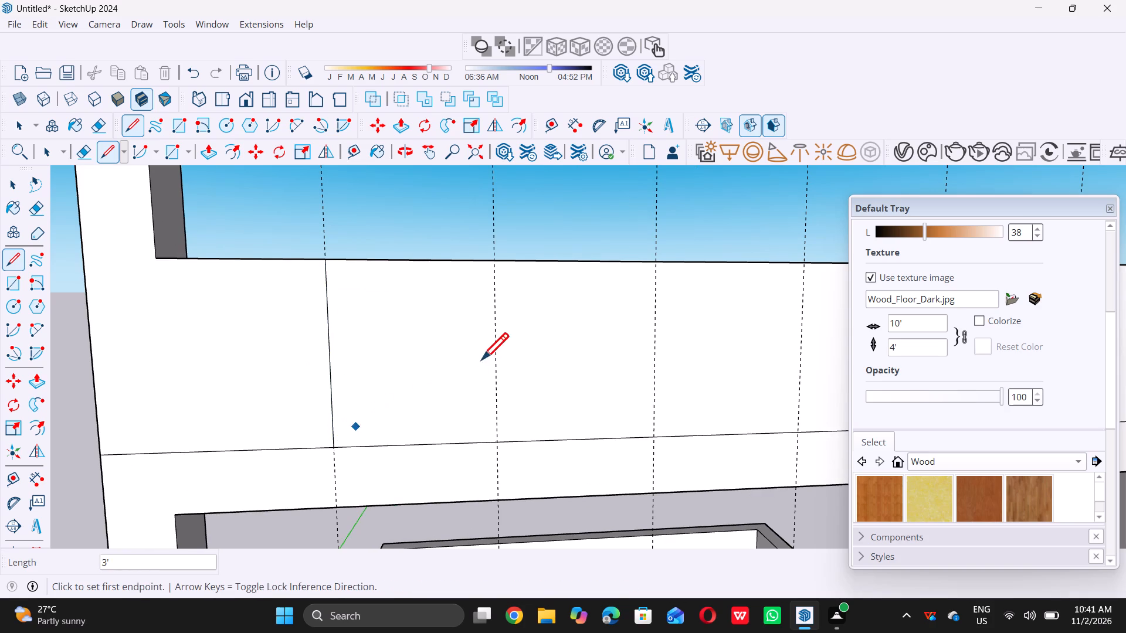
click(496, 264)
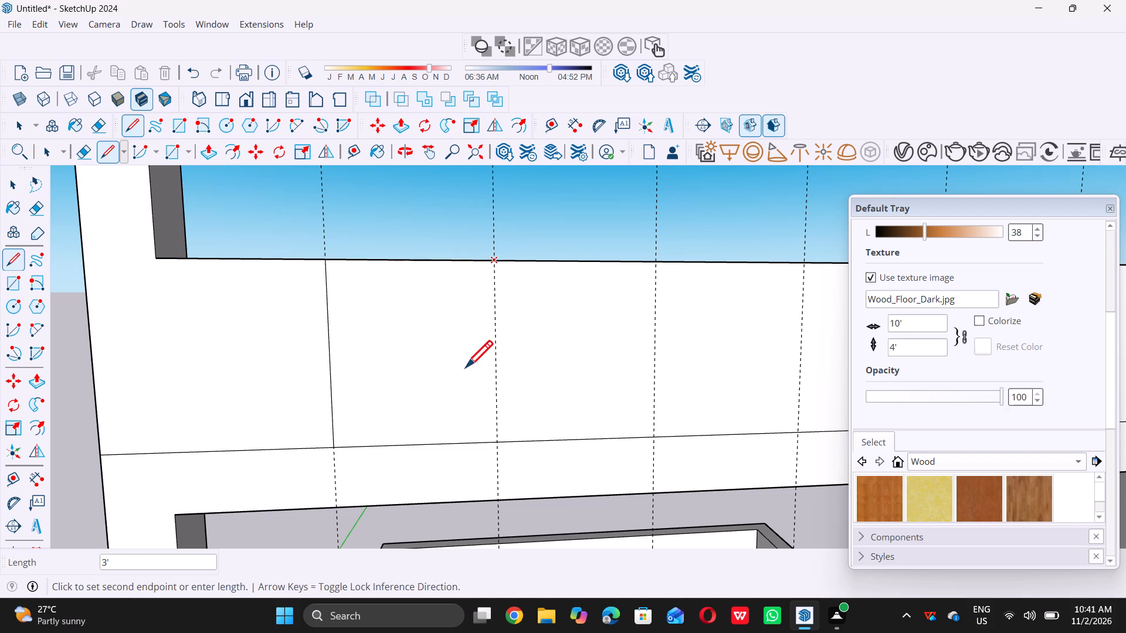
double_click(499, 443)
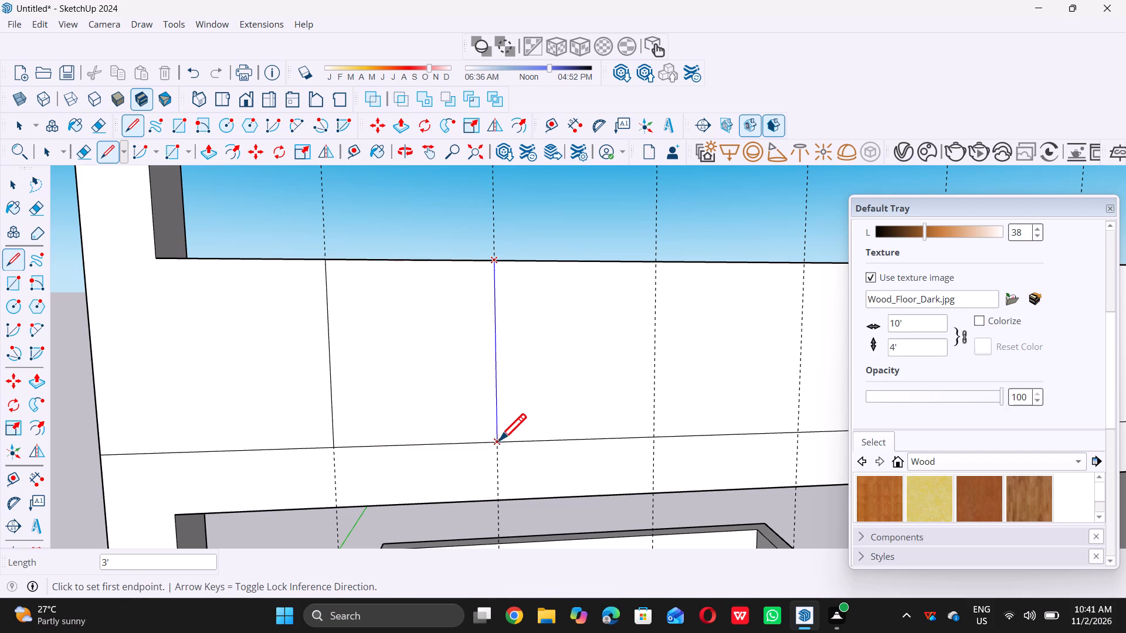
click(657, 261)
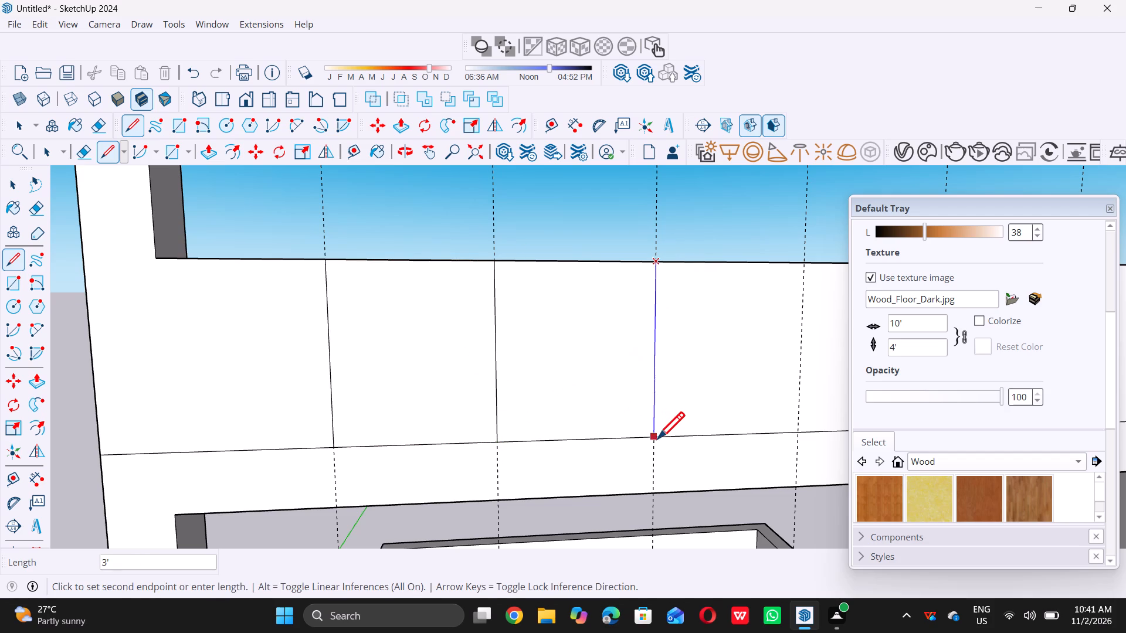
click(657, 438)
Draw vertical lines about 3' long along the remaining three guides, from the upper panel's top edge to its horizontal dividing line.
scroll(389, 373, down, 14)
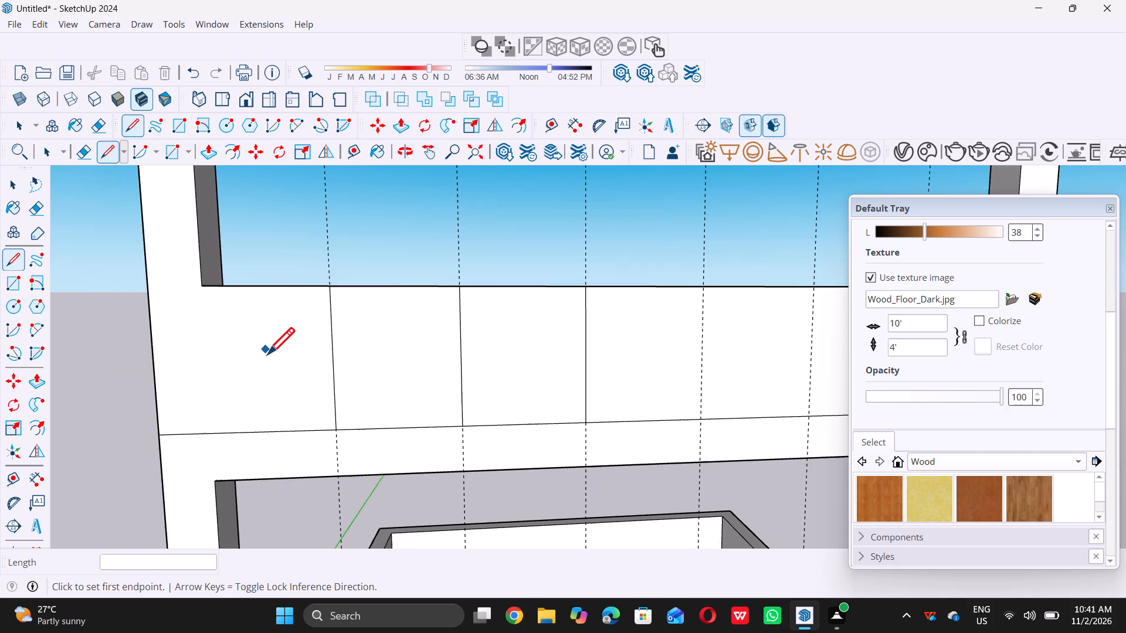
scroll(267, 354, down, 1)
scroll(780, 318, up, 5)
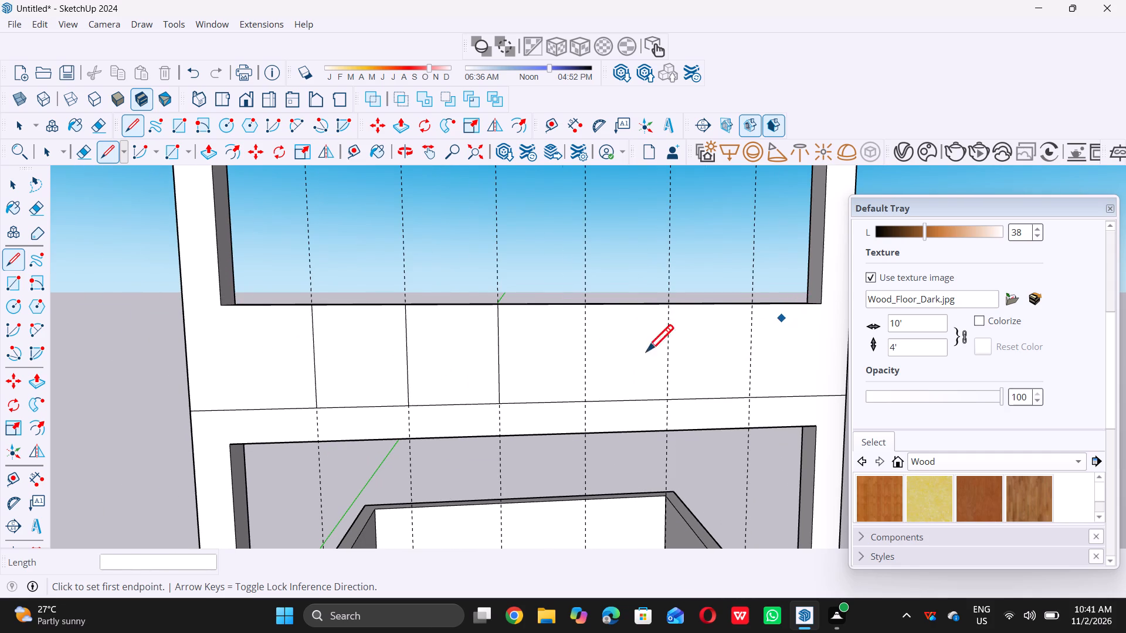
click(513, 297)
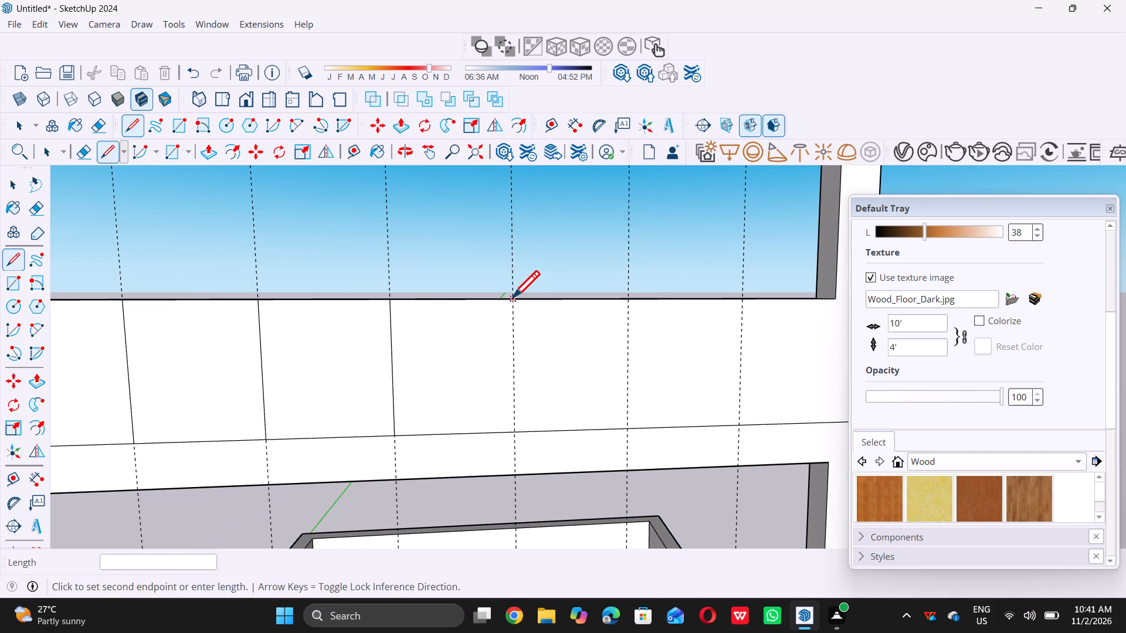
drag(514, 429, 520, 416)
click(520, 416)
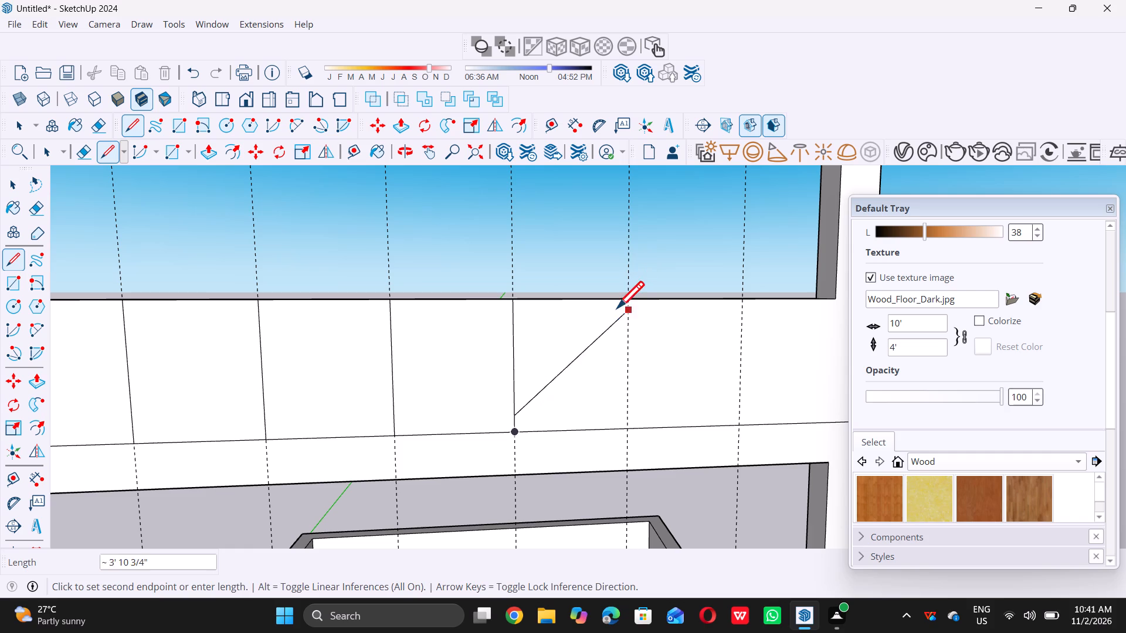
key(space)
key(l)
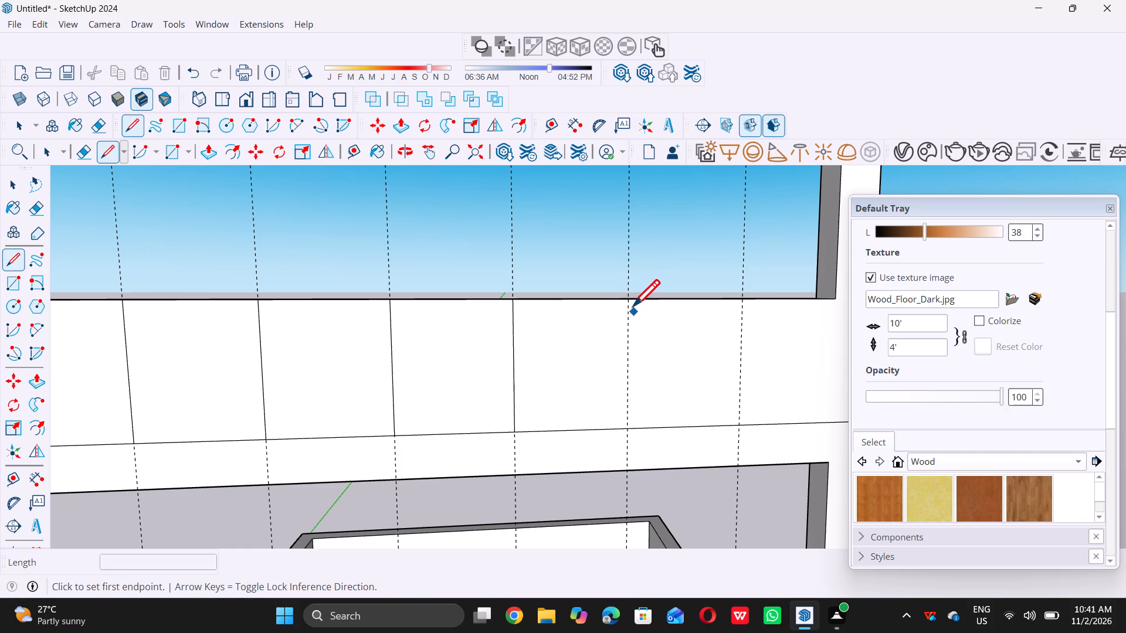
double_click(628, 301)
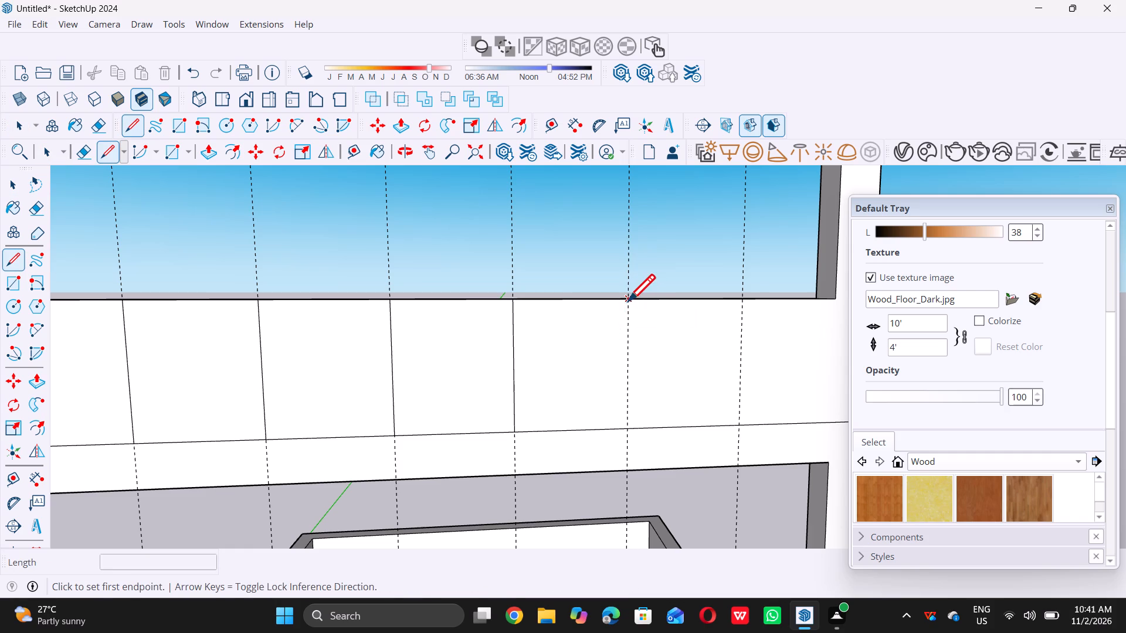
click(626, 428)
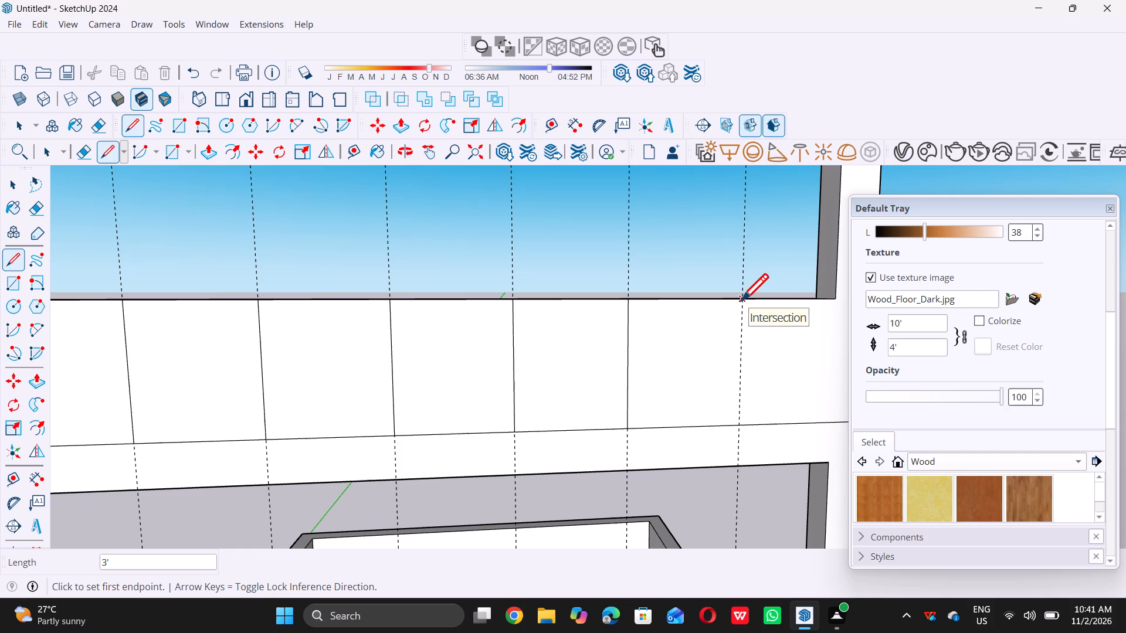
click(741, 300)
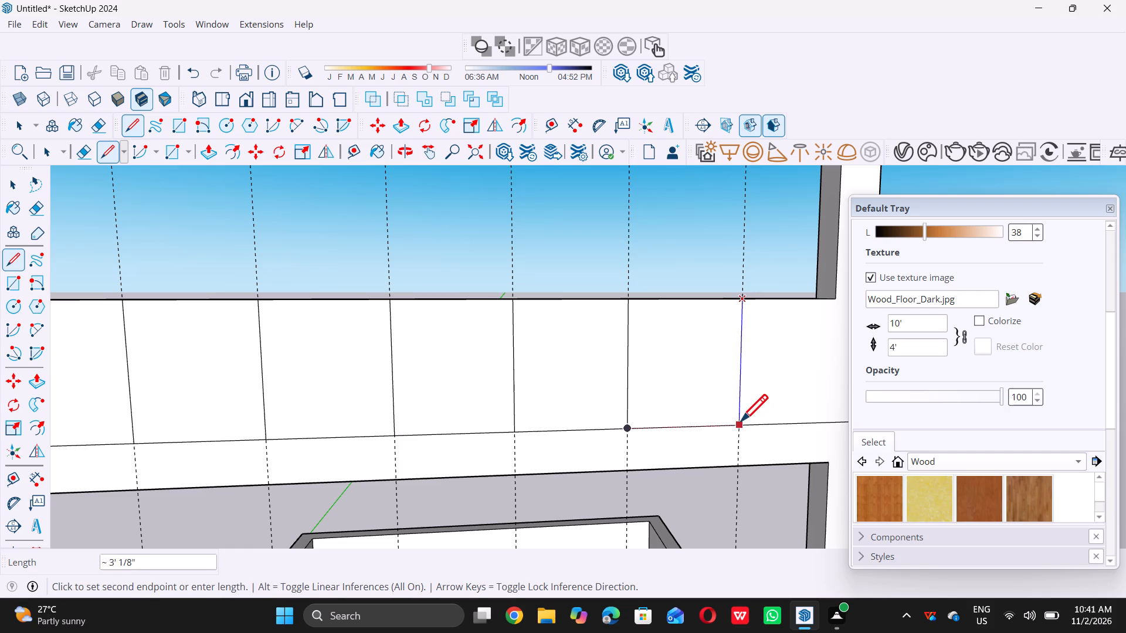
double_click(741, 421)
key(space)
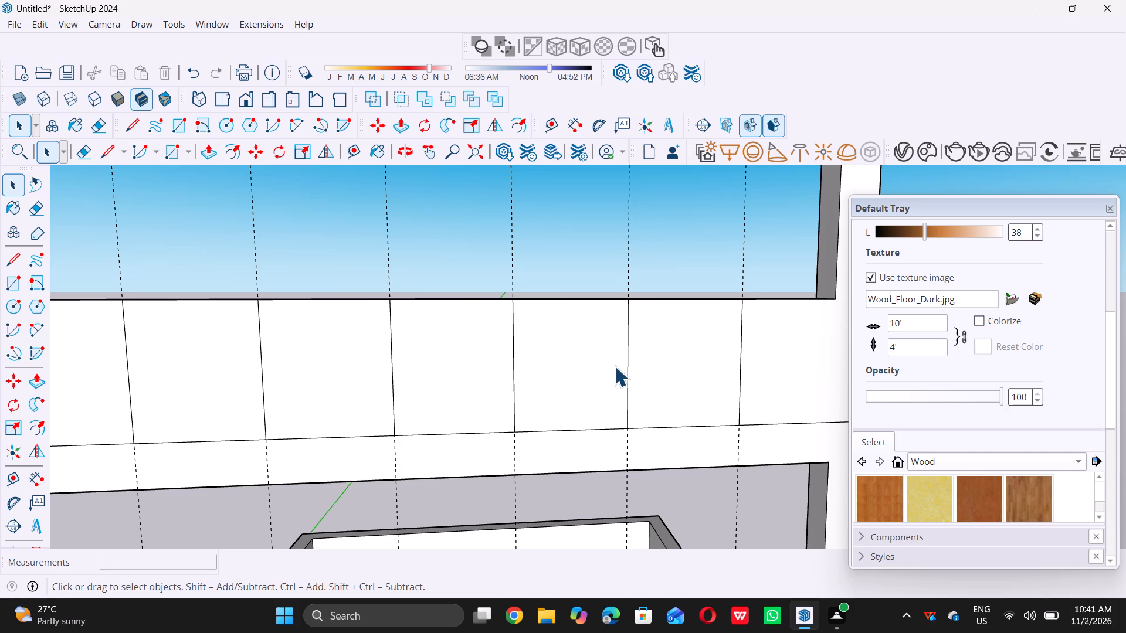
Delete all the construction guides from the model.
scroll(616, 328, down, 10)
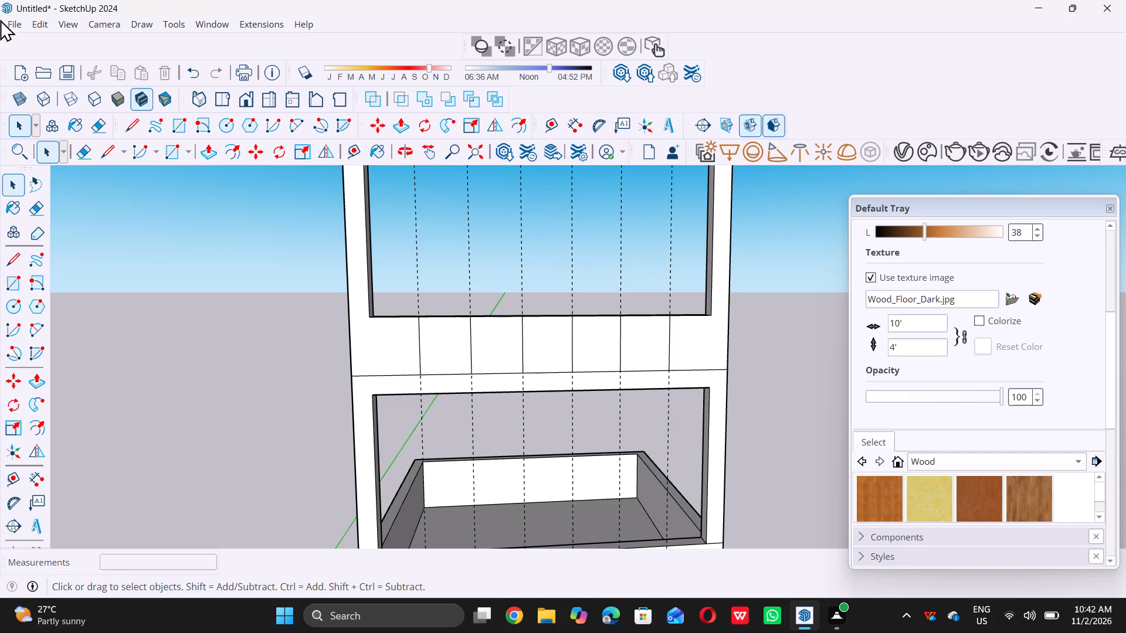
click(41, 24)
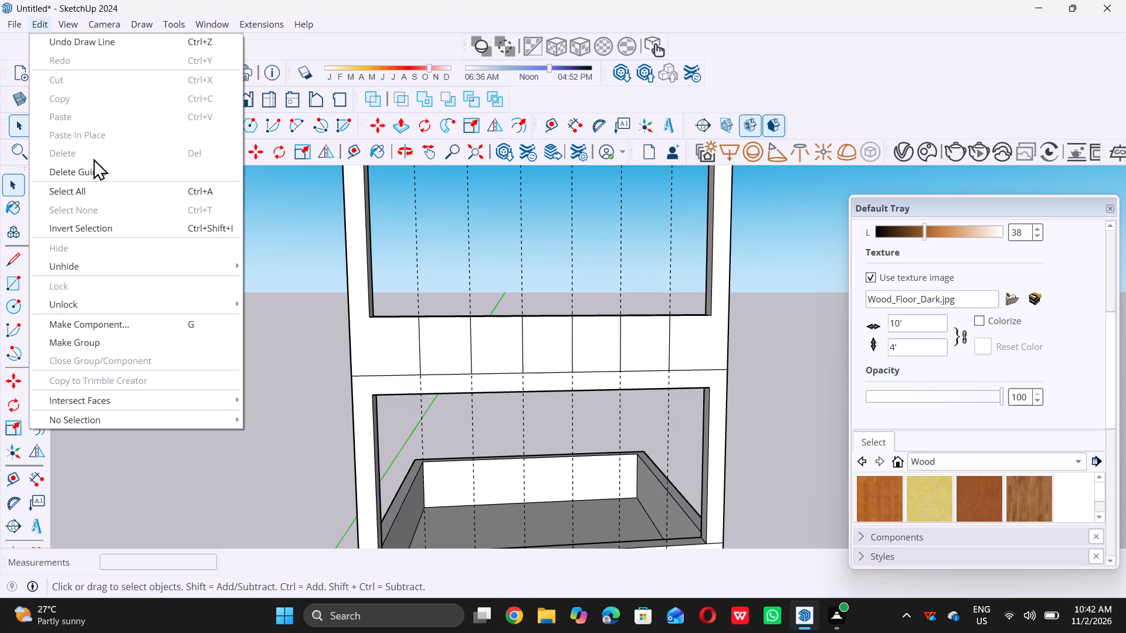
double_click(94, 169)
Examine the divided upper panel and end posts from several angles and close up.
scroll(293, 400, down, 9)
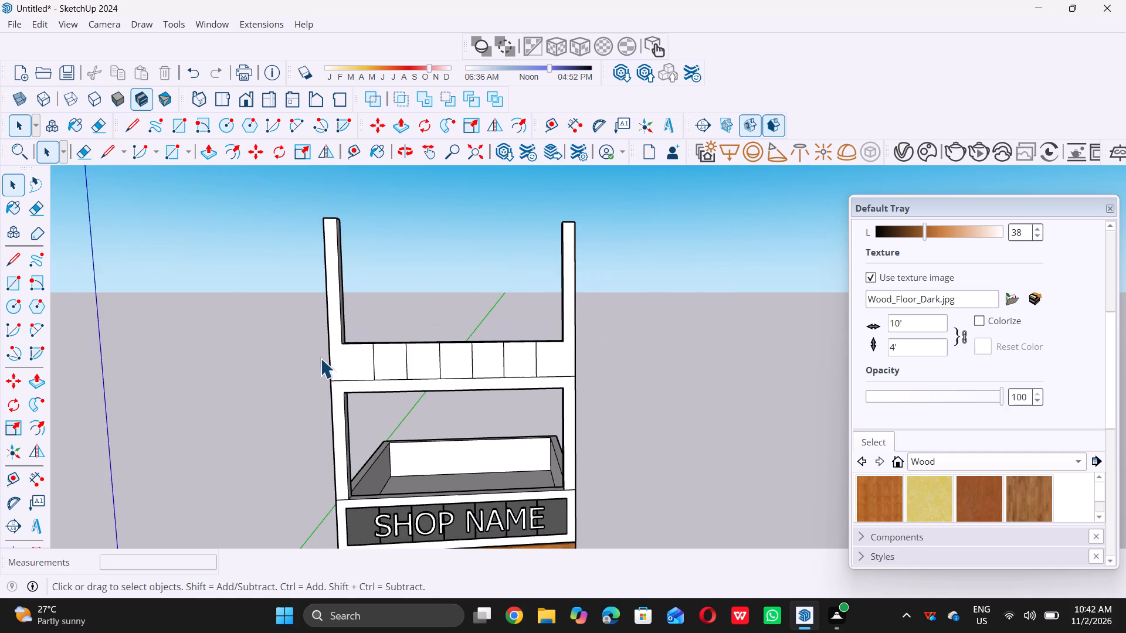
scroll(320, 358, down, 5)
middle_drag(331, 399, 429, 464)
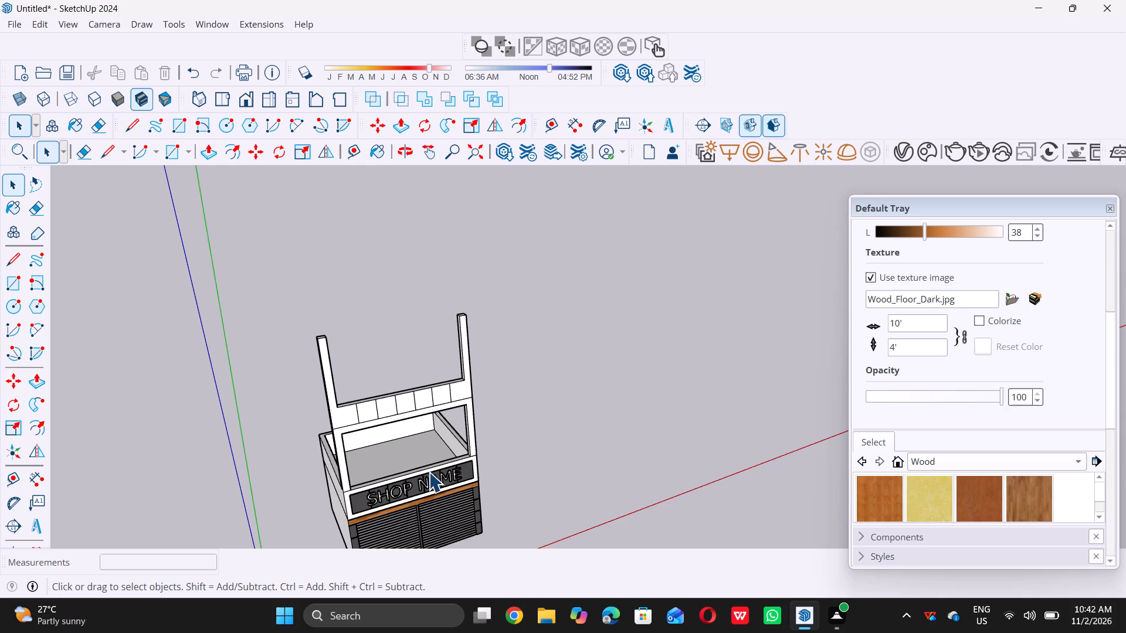
scroll(350, 416, up, 14)
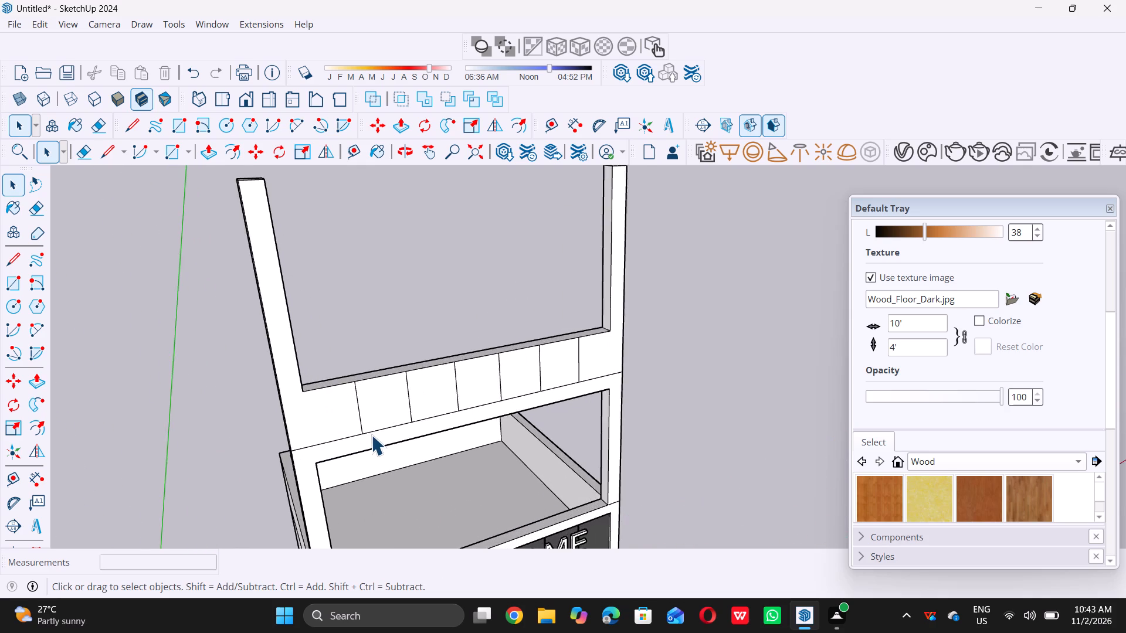
scroll(345, 402, up, 6)
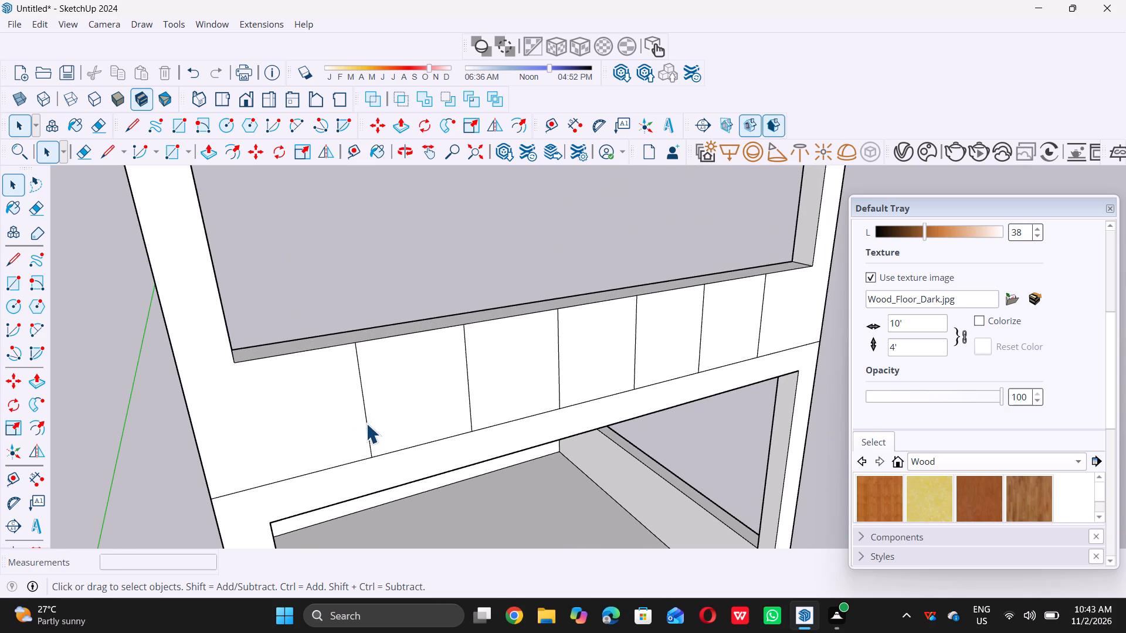
scroll(283, 456, down, 7)
scroll(373, 387, down, 5)
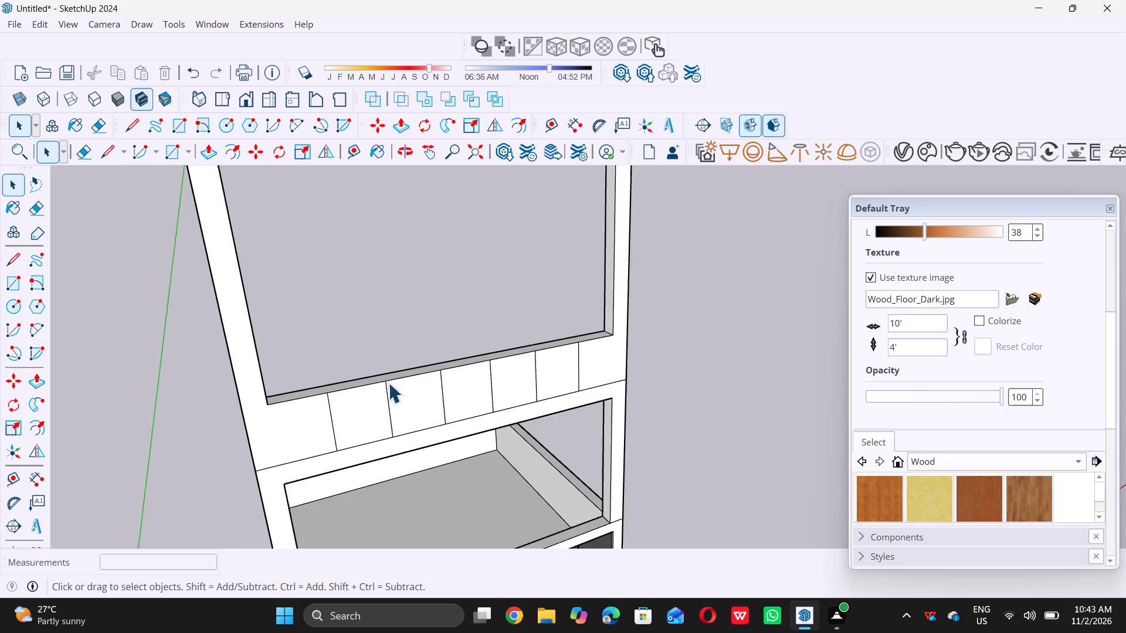
scroll(388, 383, down, 1)
middle_drag(341, 438, 383, 448)
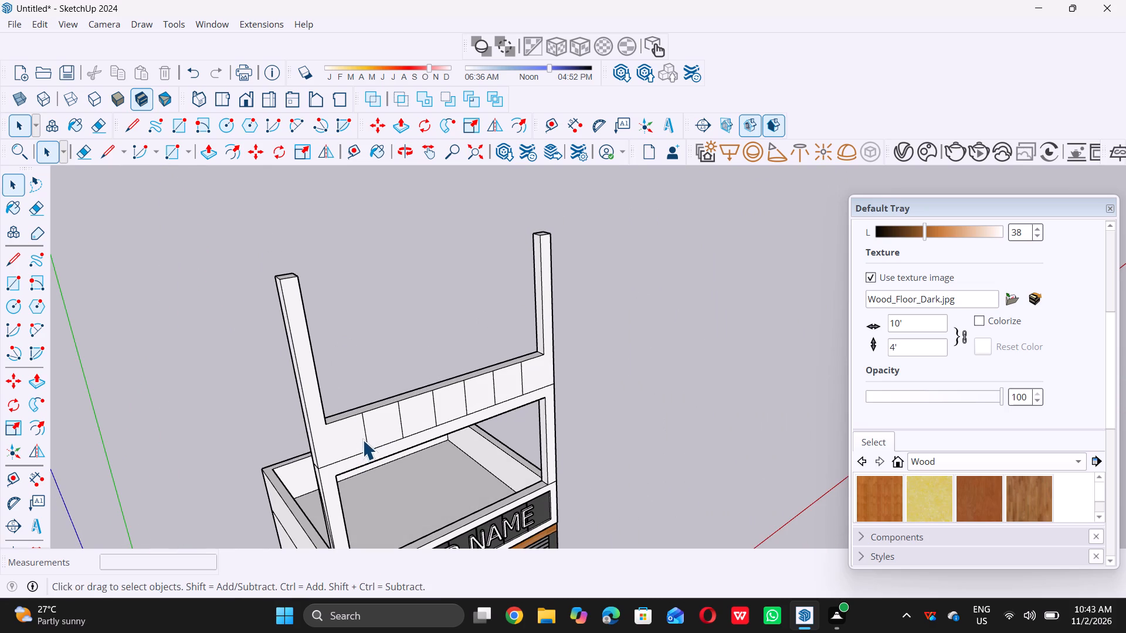
scroll(367, 439, up, 1)
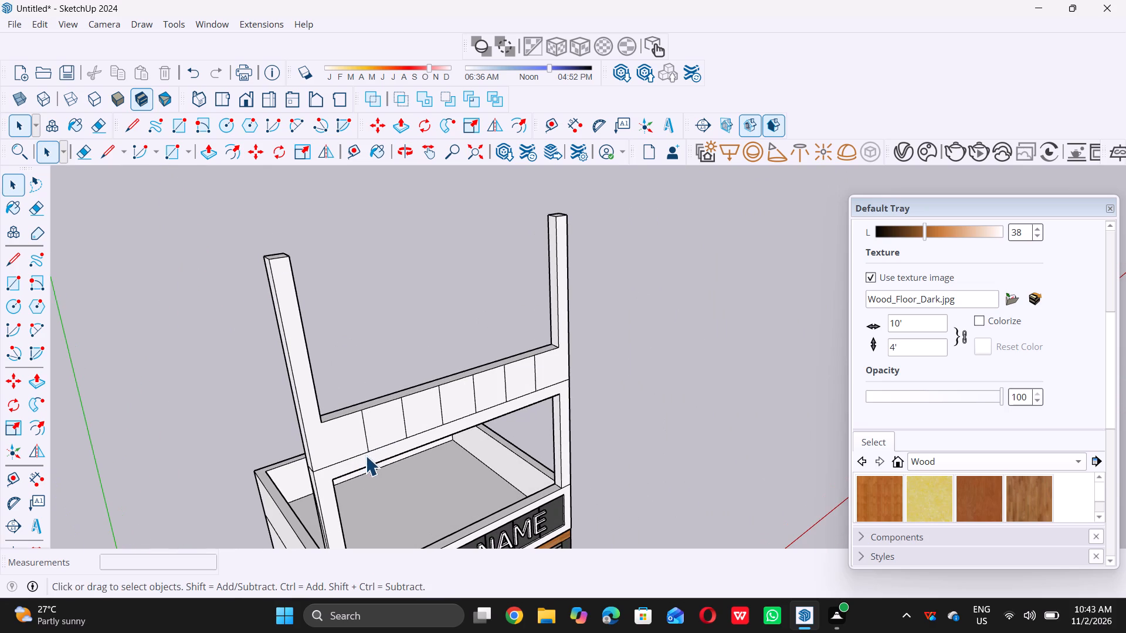
scroll(363, 479, up, 1)
scroll(347, 373, down, 7)
scroll(361, 438, up, 7)
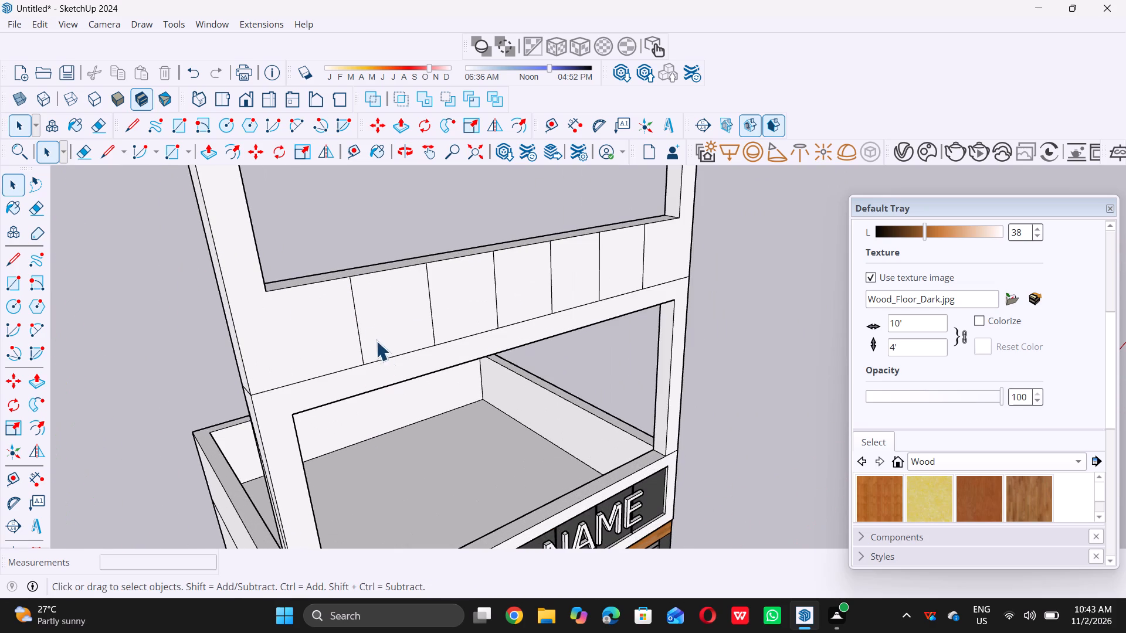
scroll(343, 299, up, 6)
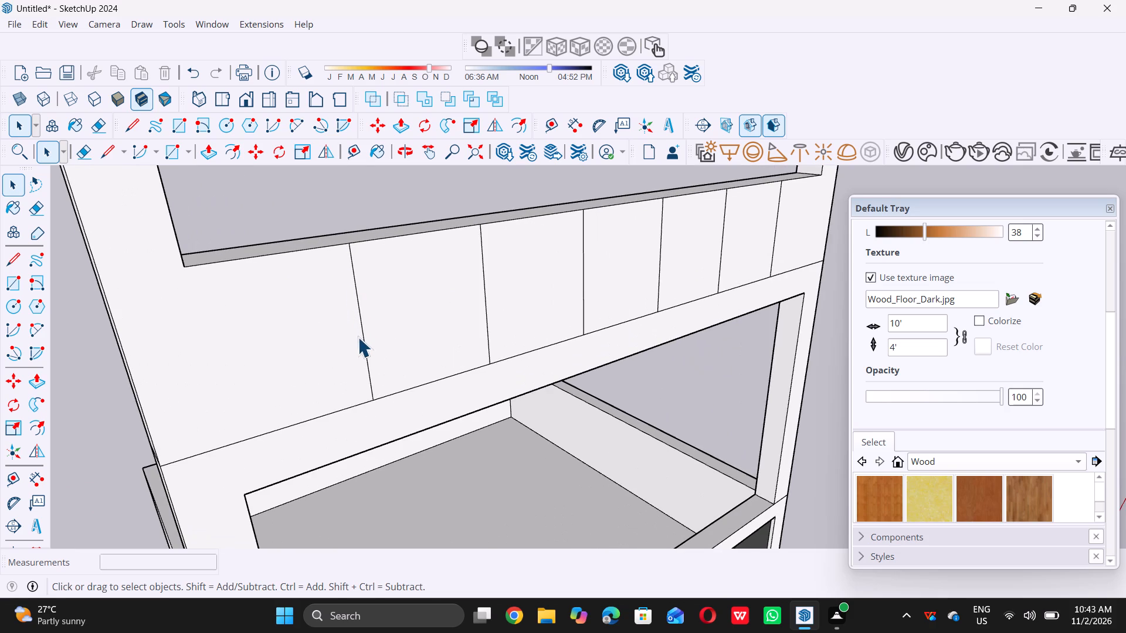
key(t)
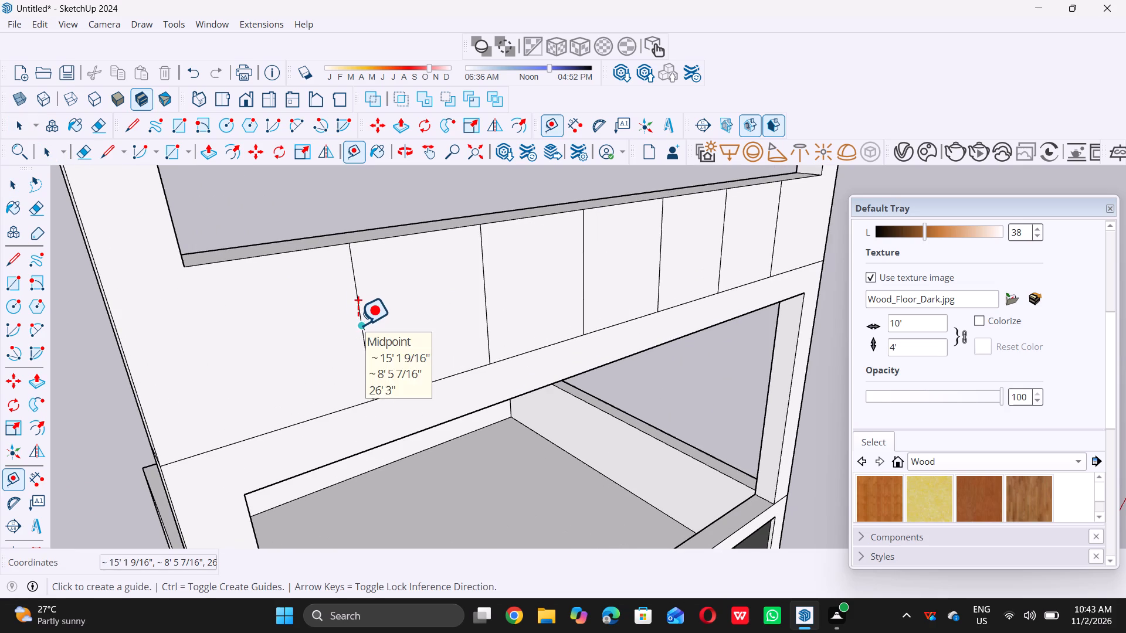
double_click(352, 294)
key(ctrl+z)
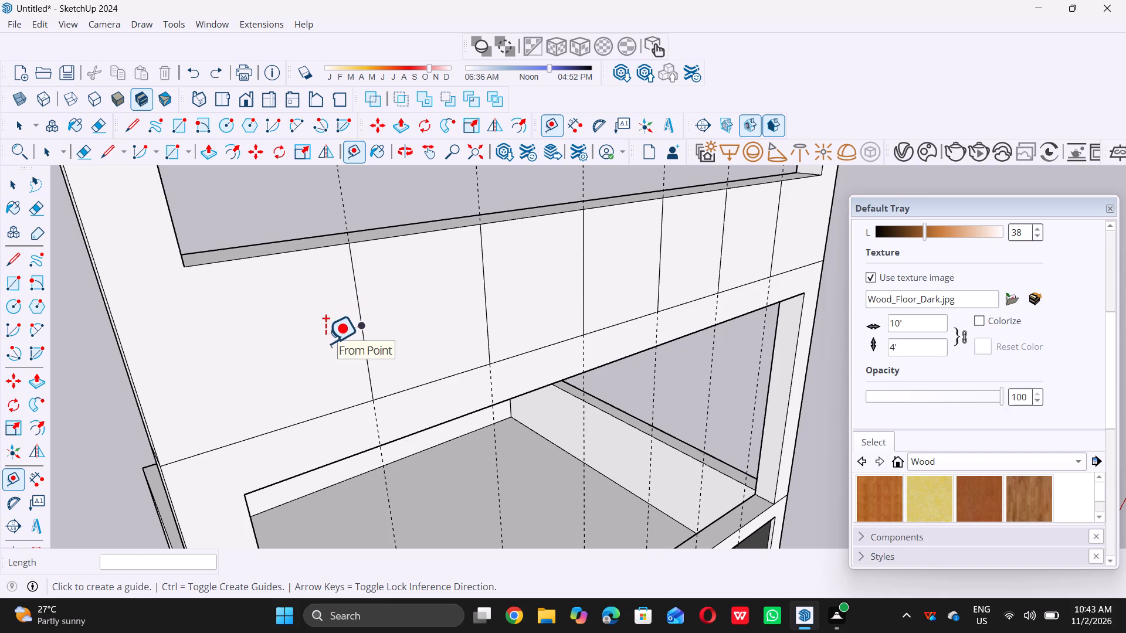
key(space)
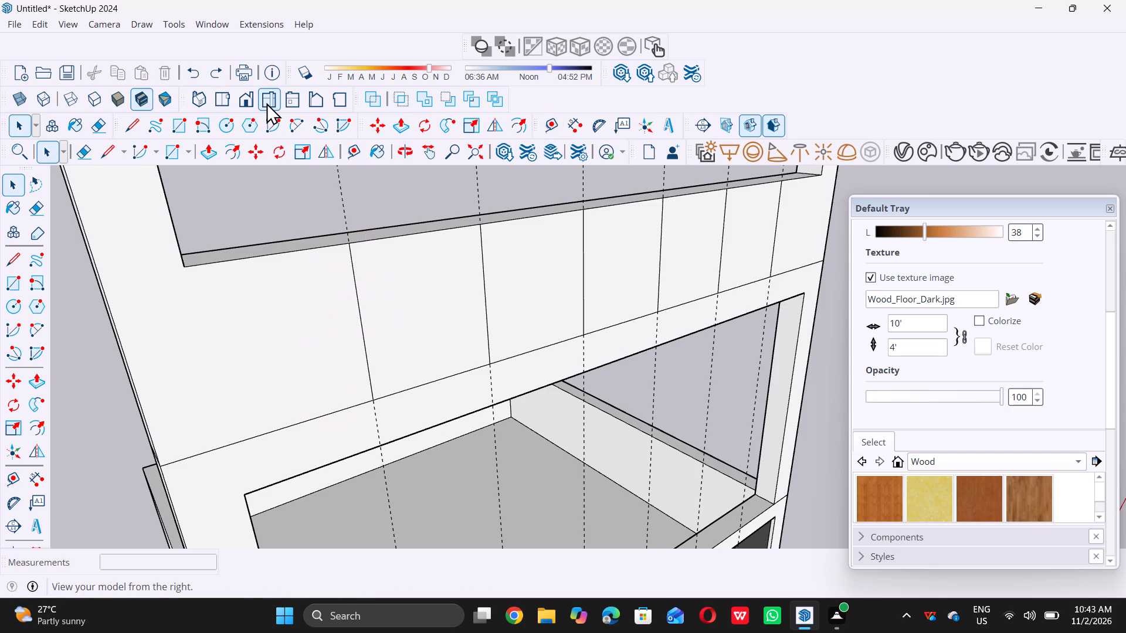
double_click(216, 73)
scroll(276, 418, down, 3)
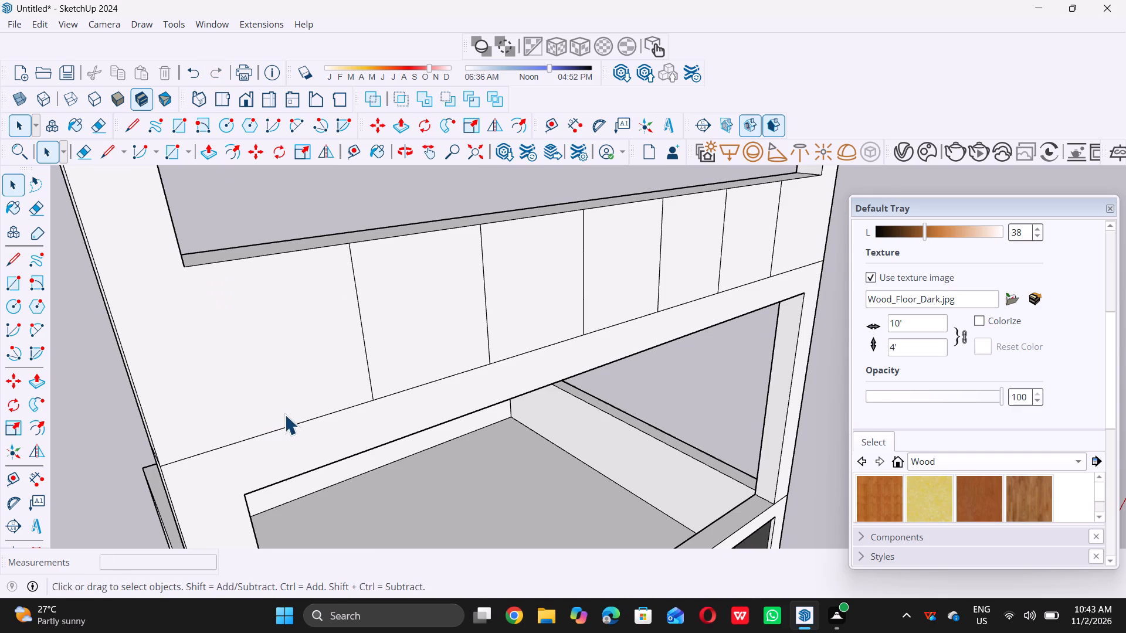
Place a vertical construction guide 0.5" to the right of the upper panel's first vertical line.
scroll(284, 414, down, 9)
middle_drag(318, 448, 399, 399)
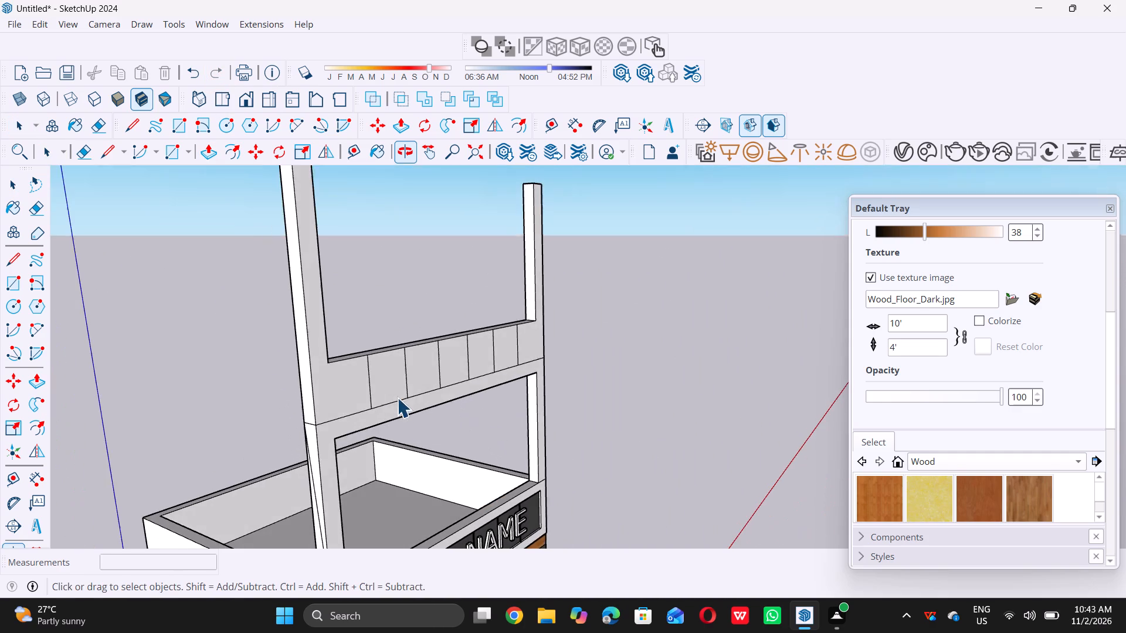
scroll(348, 394, up, 6)
middle_drag(455, 392, 239, 379)
scroll(358, 327, up, 6)
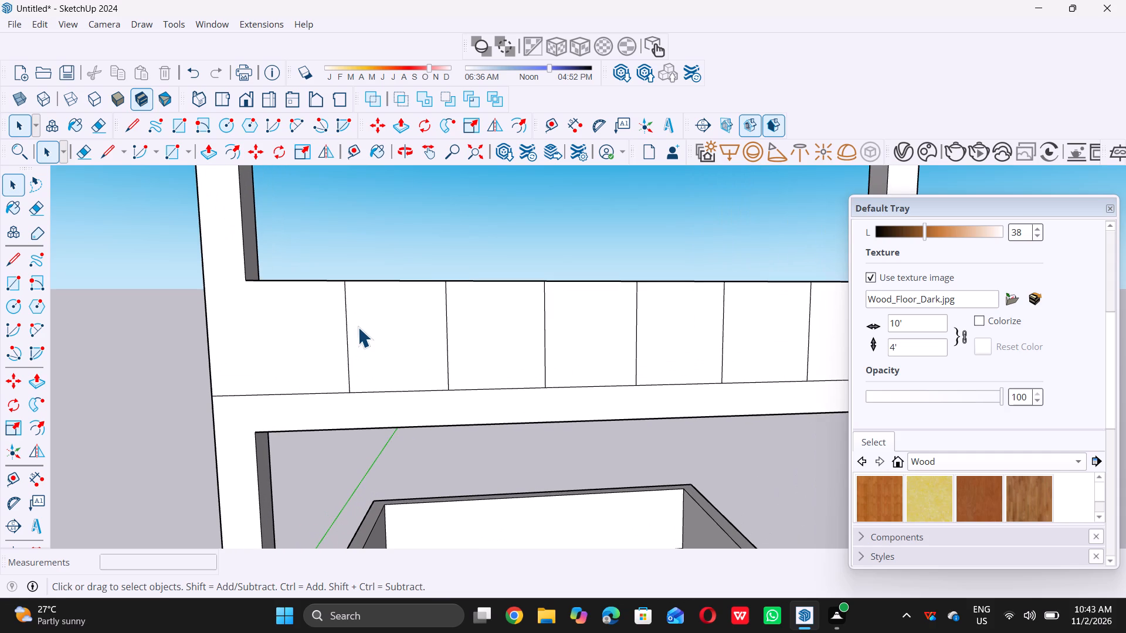
key(t)
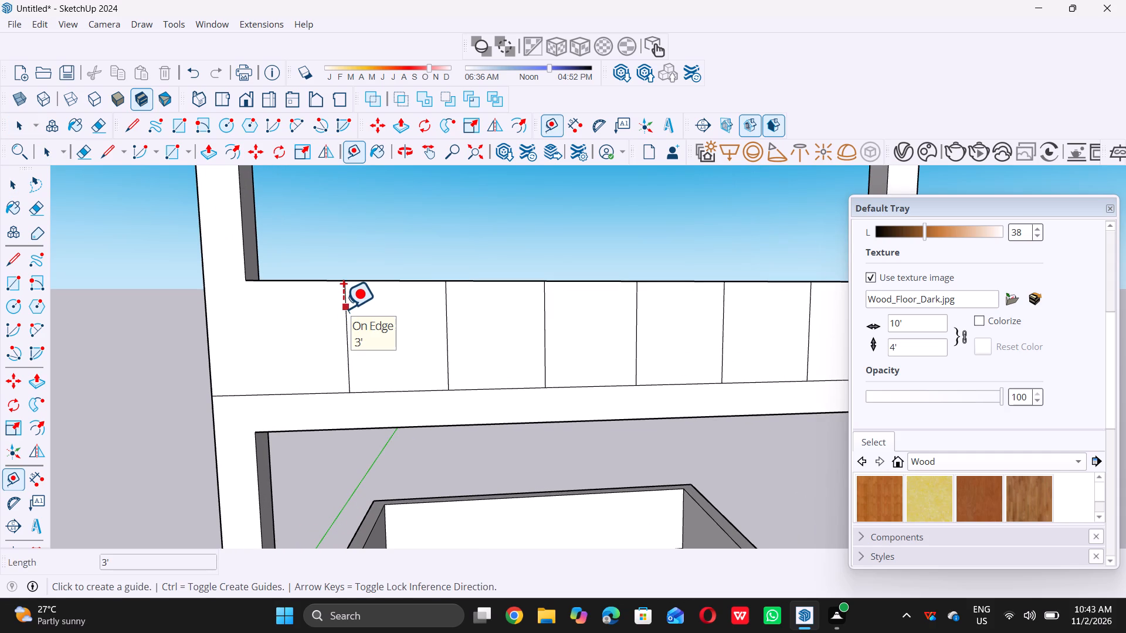
click(343, 308)
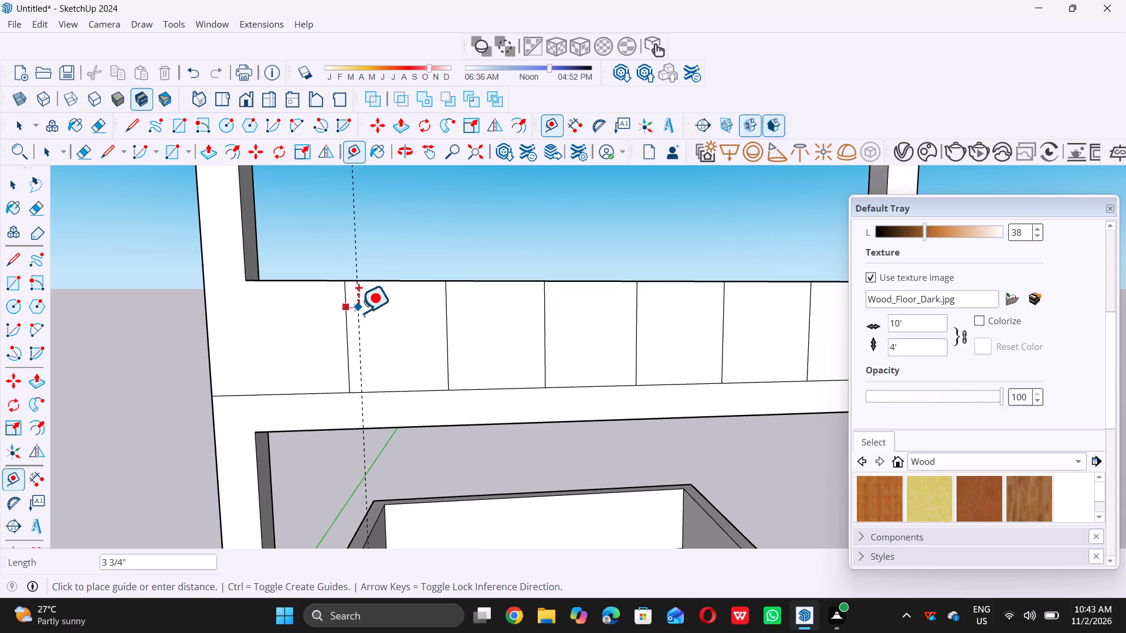
text(0.5)
key(shift+quotedbl)
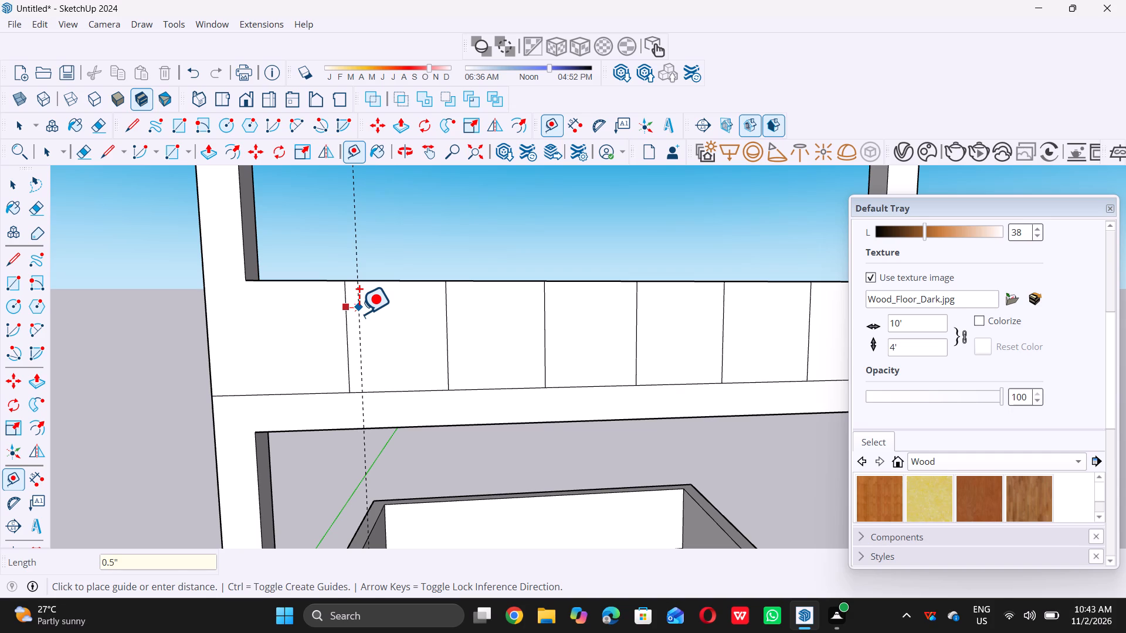
key(Return)
key(space)
Examine the upper panel's vertical lines and the guide beside the first one, both from a distance and close up.
scroll(355, 328, down, 6)
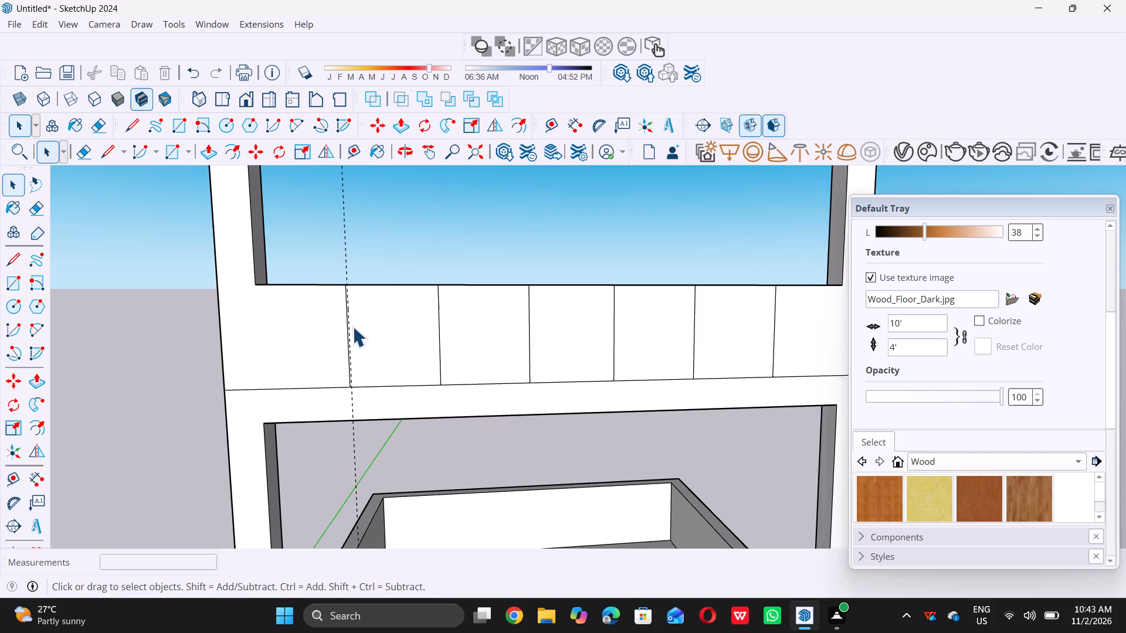
scroll(352, 326, down, 5)
scroll(356, 276, down, 5)
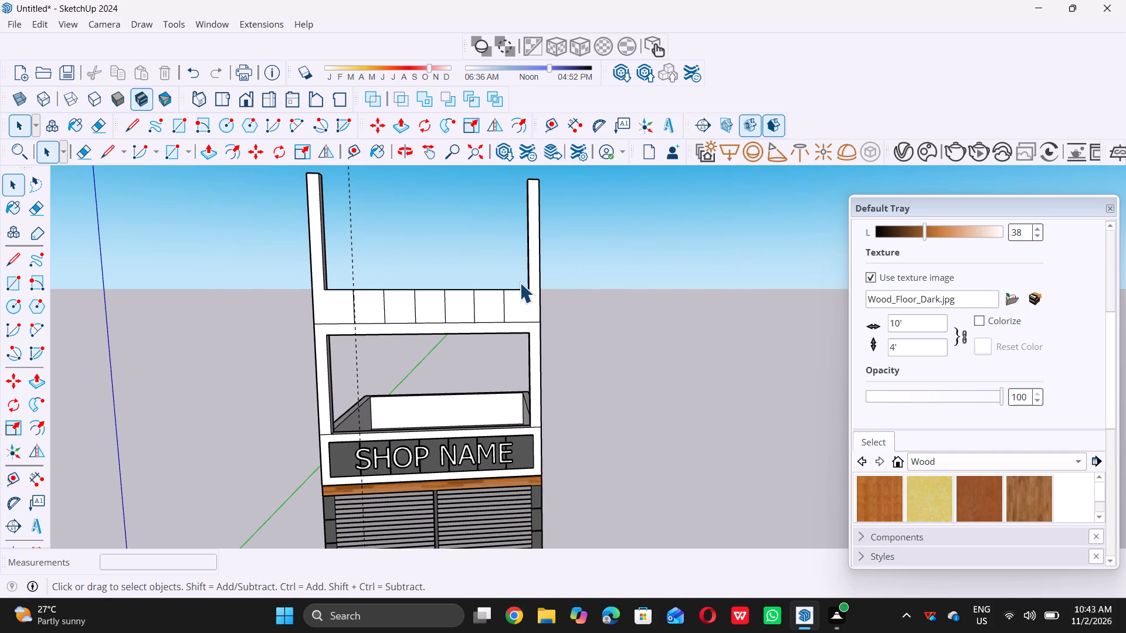
middle_drag(520, 283, 483, 298)
scroll(320, 333, up, 7)
scroll(395, 295, up, 4)
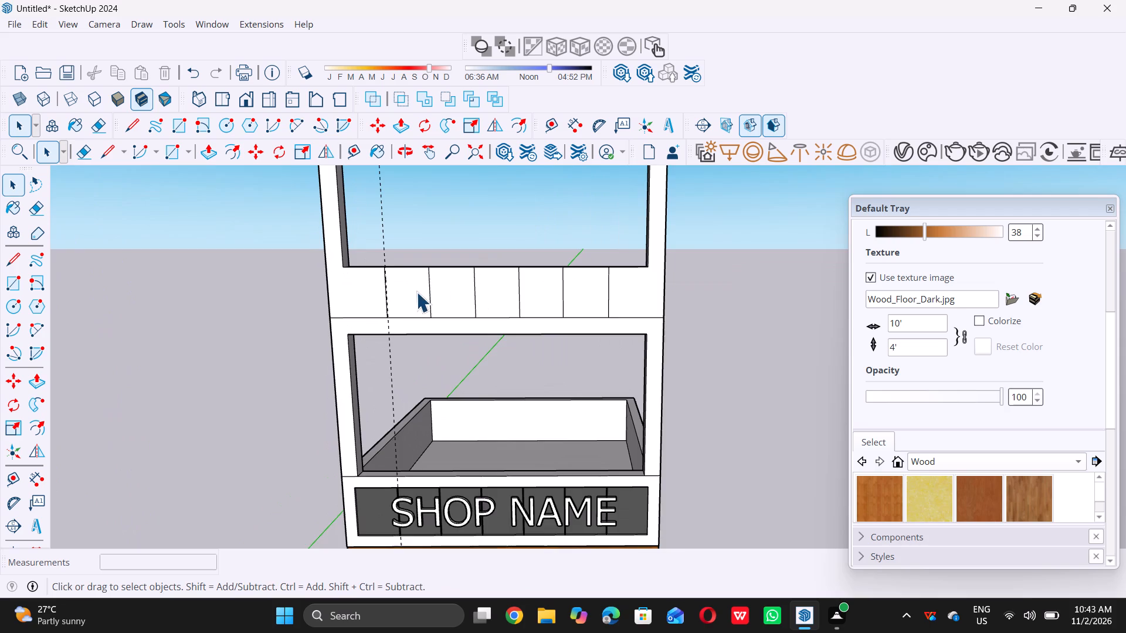
scroll(416, 292, up, 15)
scroll(260, 279, down, 5)
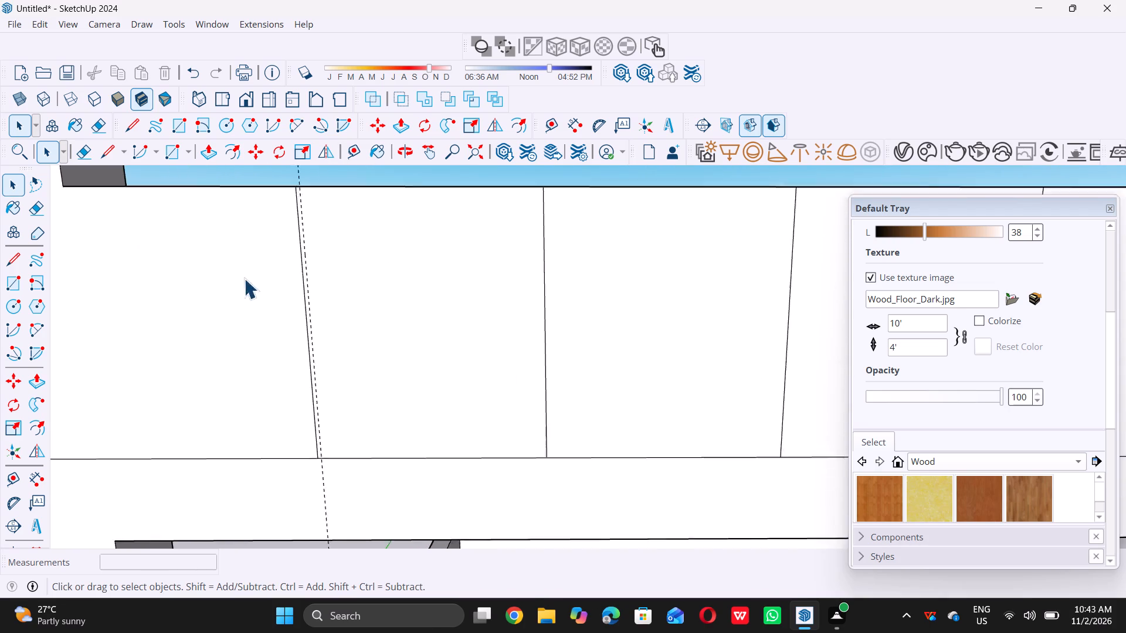
scroll(244, 278, down, 9)
scroll(199, 299, down, 6)
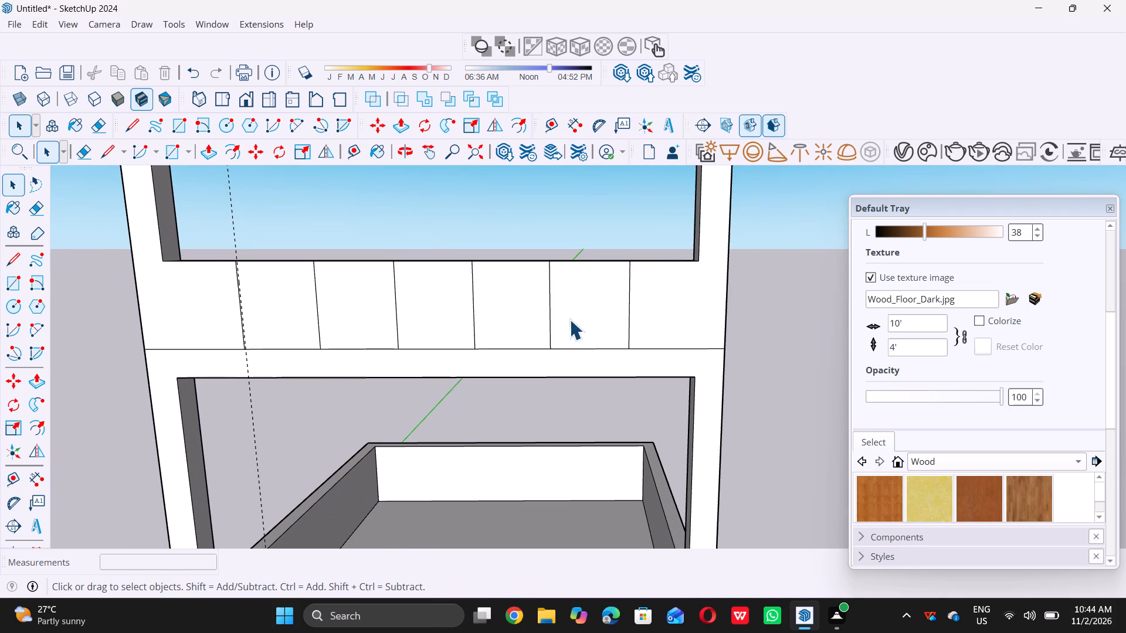
scroll(633, 311, up, 1)
scroll(431, 292, up, 2)
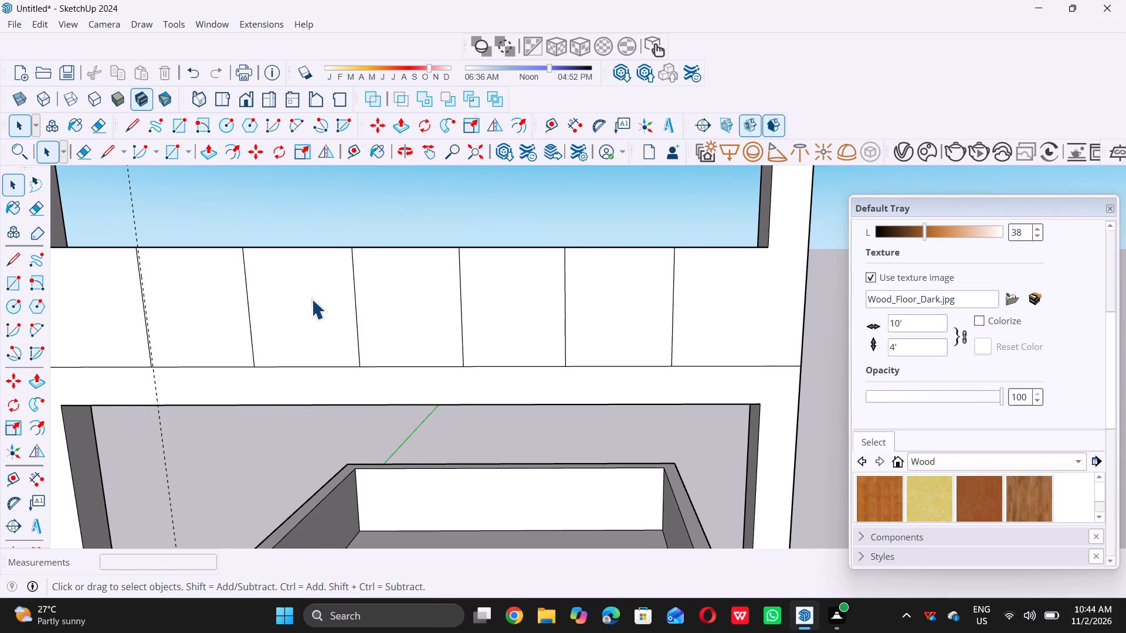
scroll(312, 299, up, 4)
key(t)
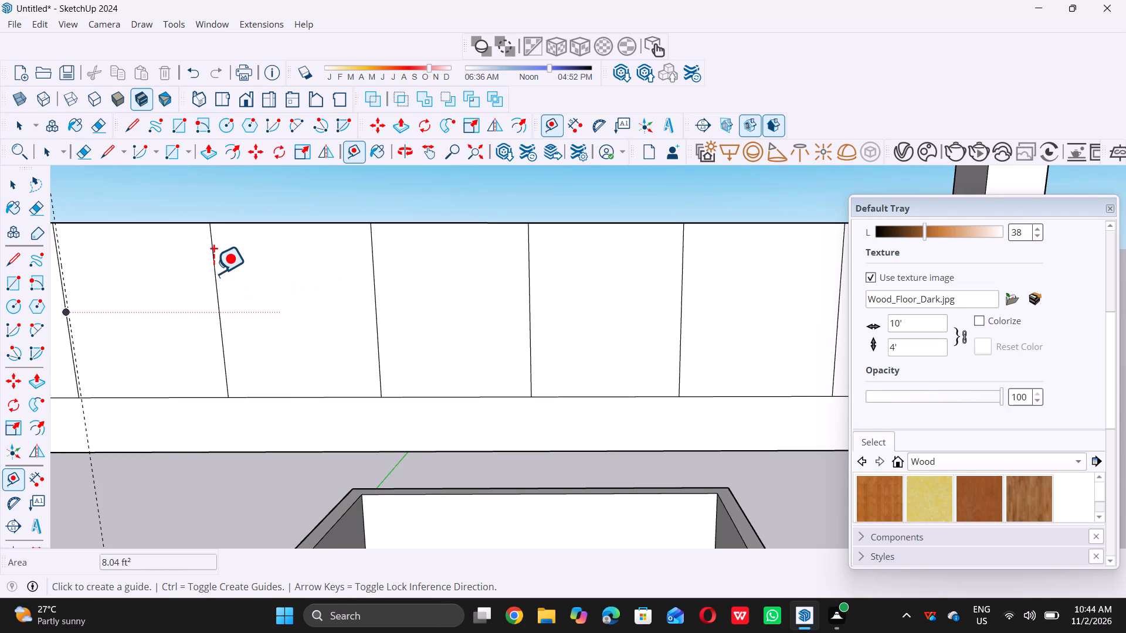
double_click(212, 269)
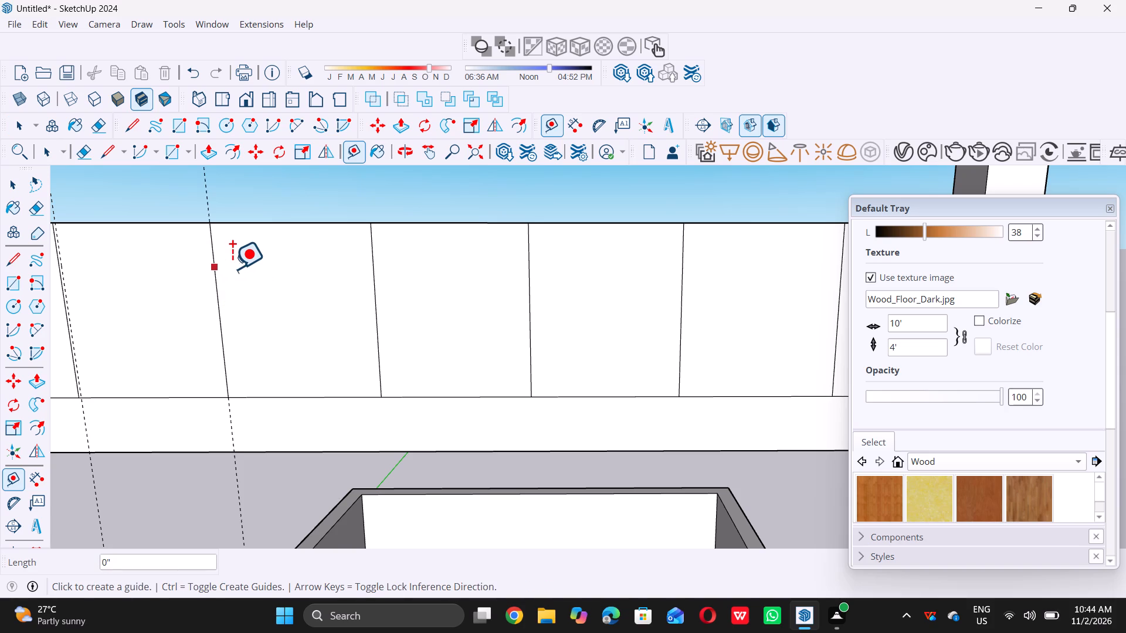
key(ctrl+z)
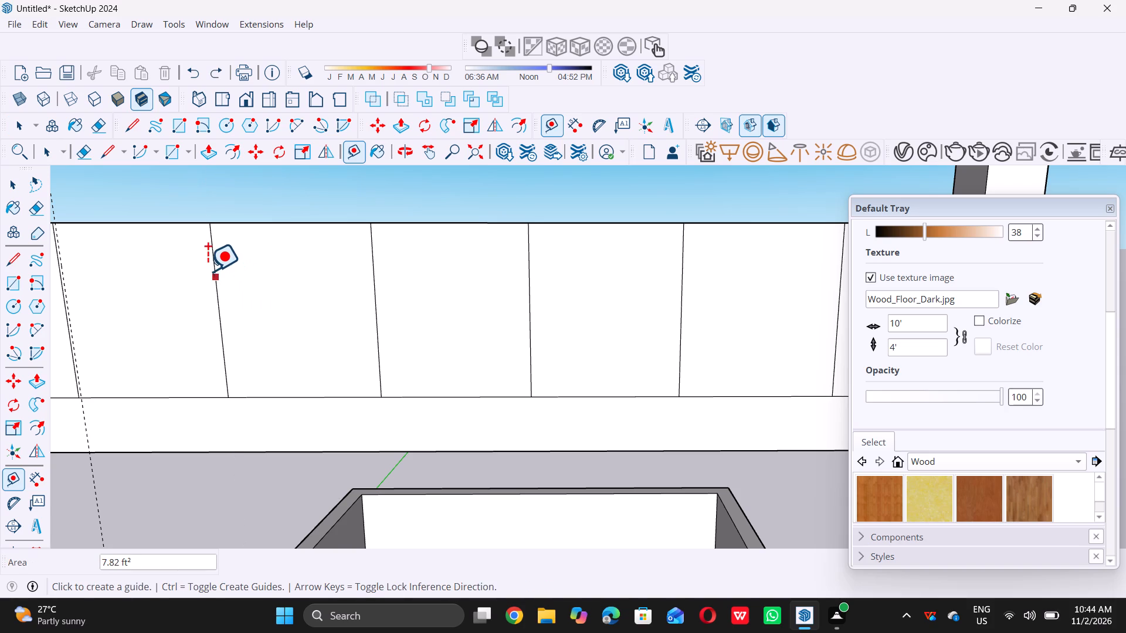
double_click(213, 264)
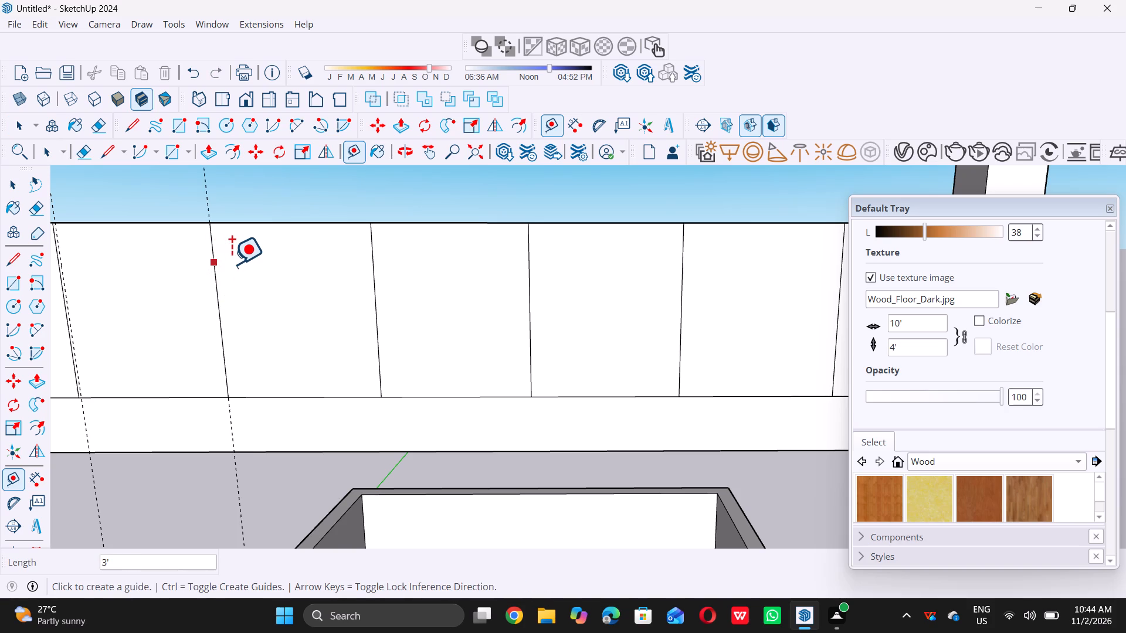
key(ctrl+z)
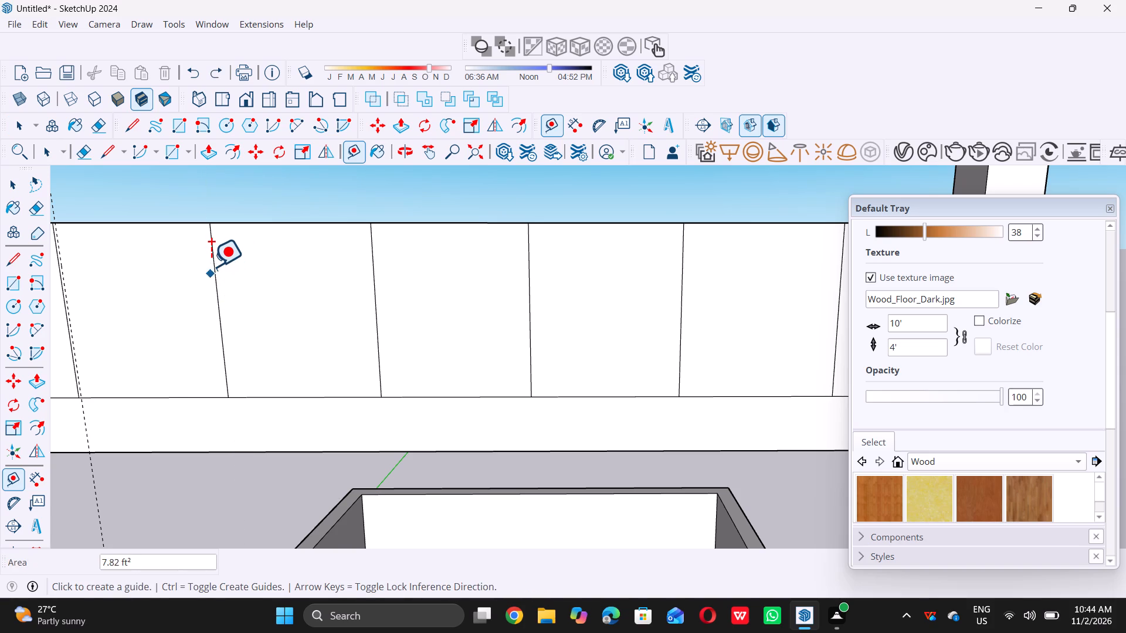
Place vertical construction guides 0.5" to the right of the upper panel's second and third vertical lines.
click(213, 263)
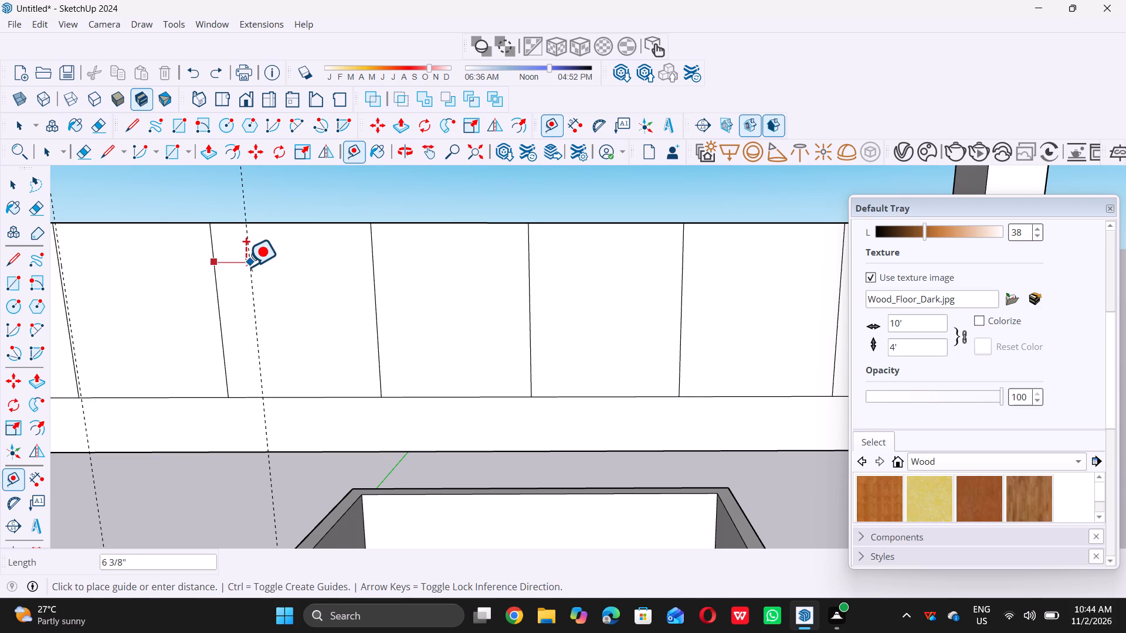
text(0.)
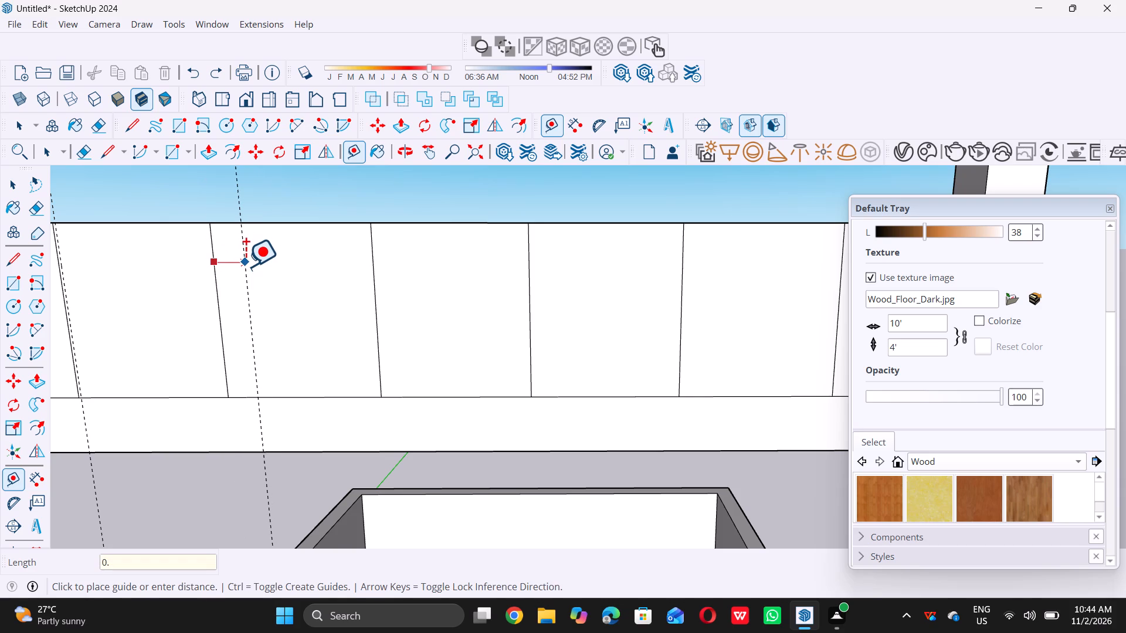
key(5)
key(shift+quotedbl)
key(Return)
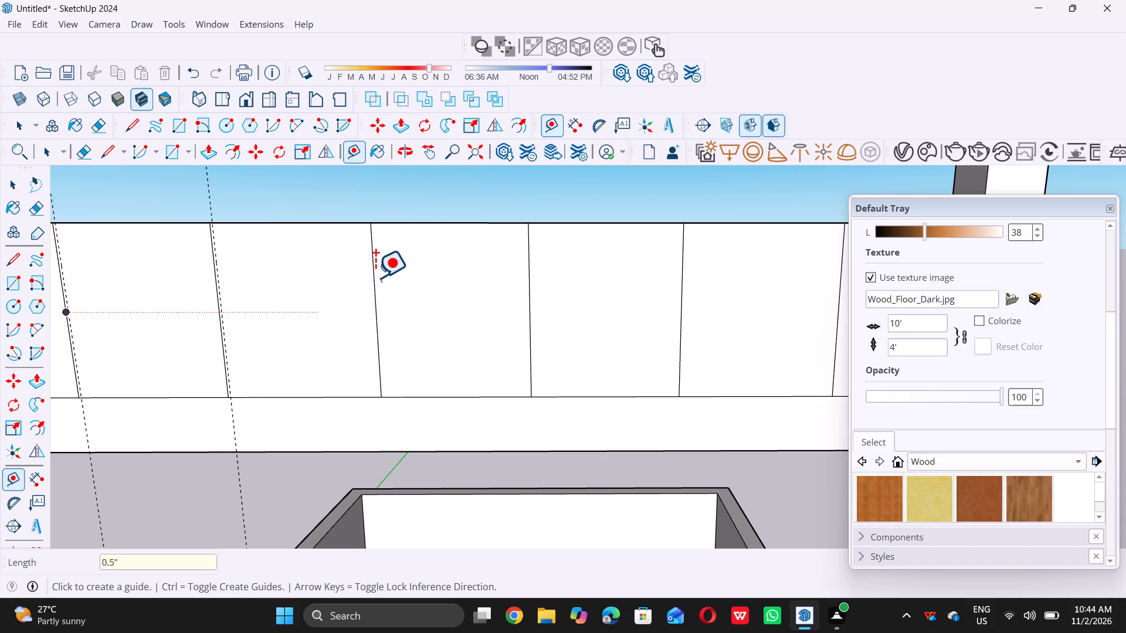
click(372, 268)
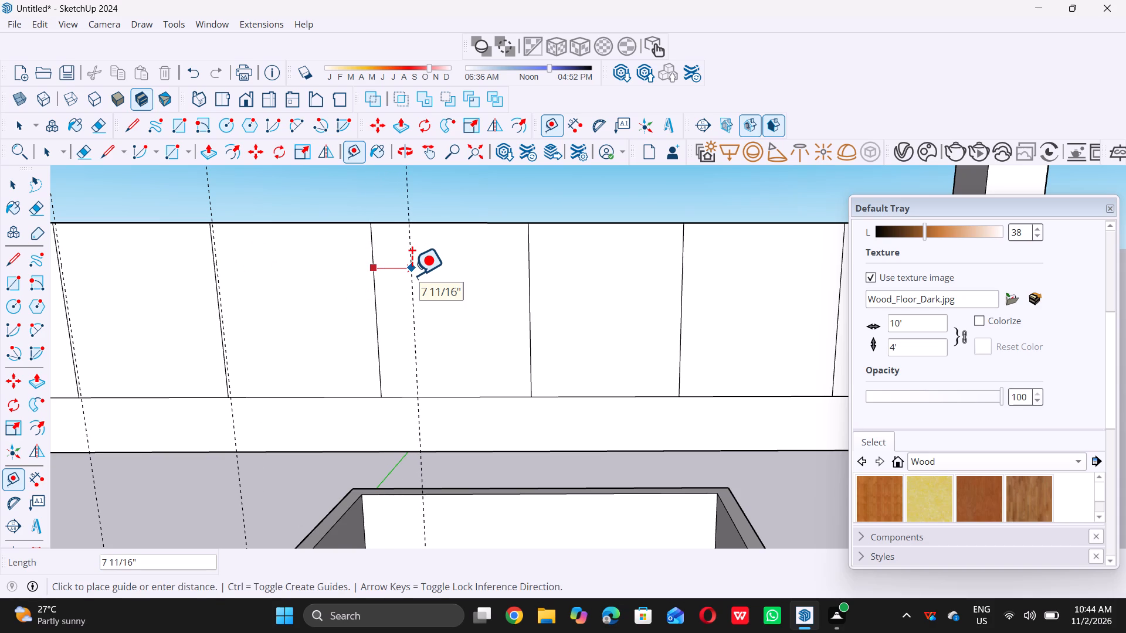
text(0.)
key(5)
key(shift+quotedbl)
key(Return)
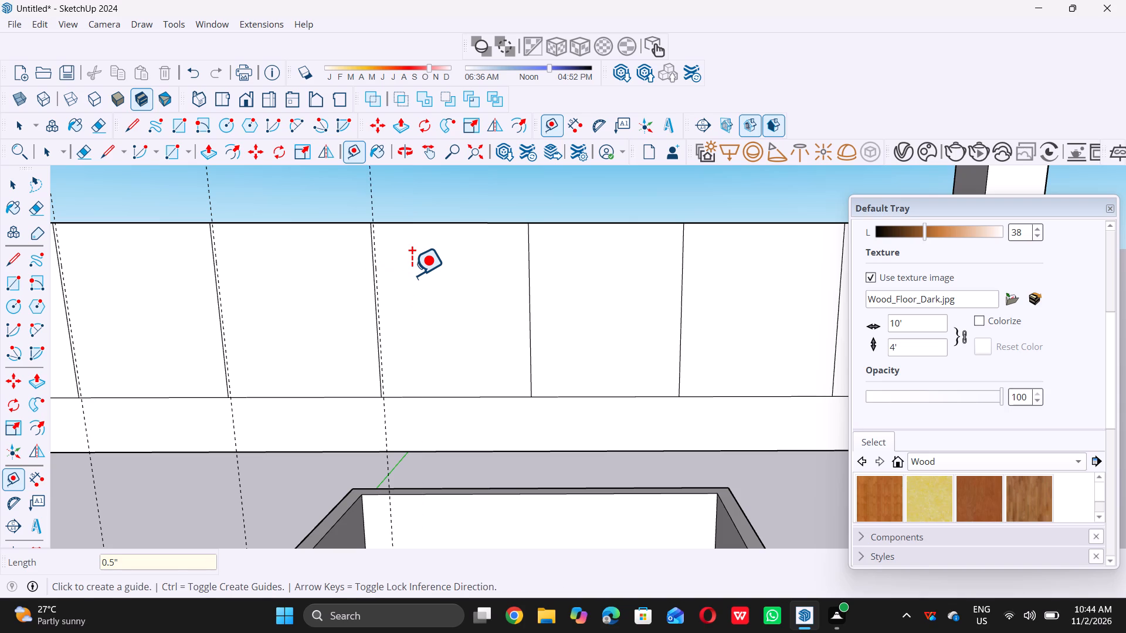
Place a vertical construction guide 0.5" to the right of the upper panel's fourth vertical line.
click(528, 263)
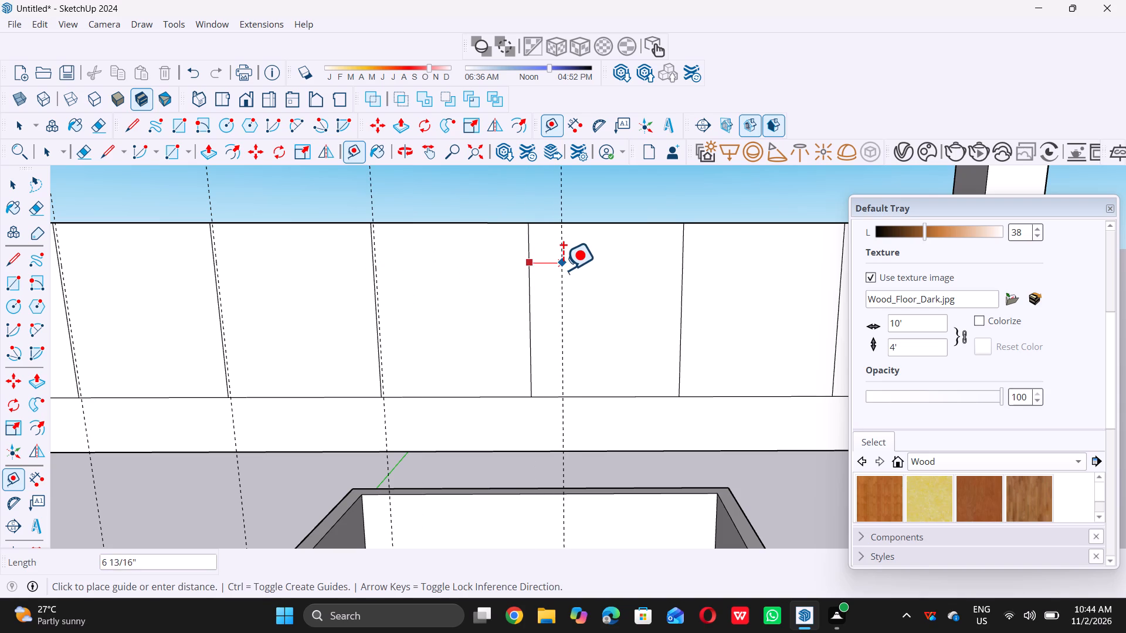
key(0)
key(period)
key(5)
key(shift+quotedbl)
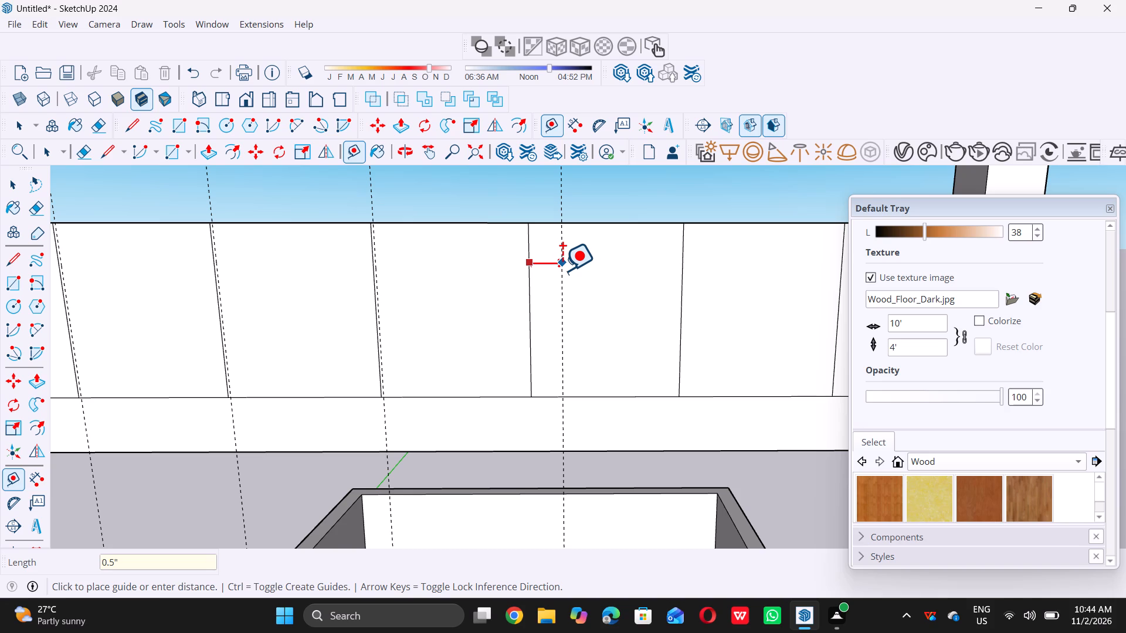
key(Return)
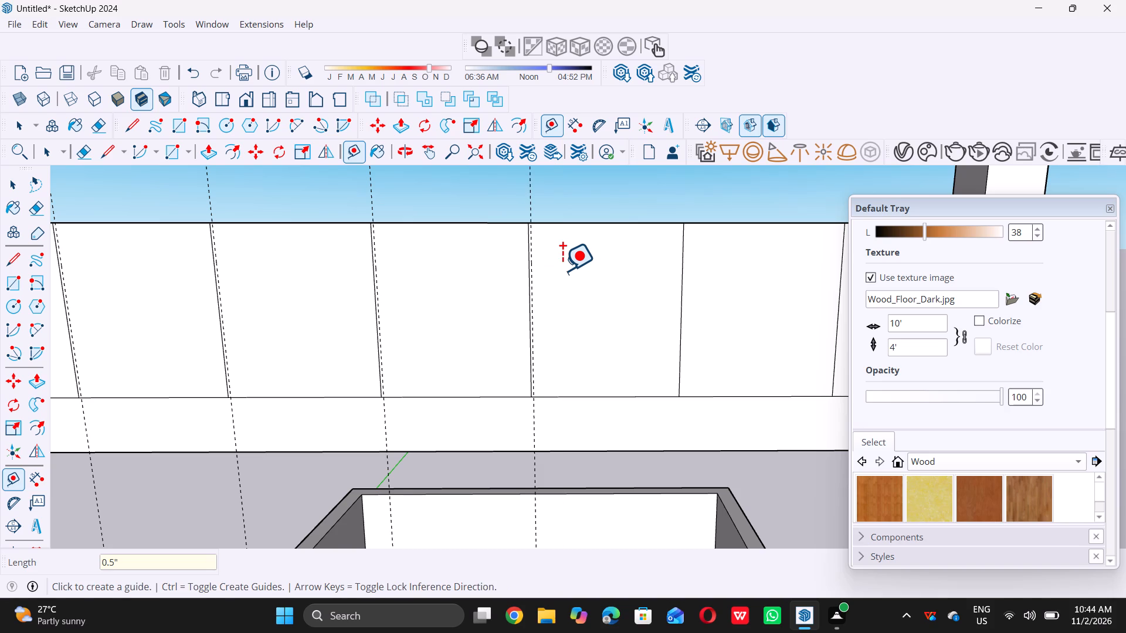
Place a vertical construction guide 0.5" to the right of the upper panel's fifth vertical line.
scroll(421, 336, down, 9)
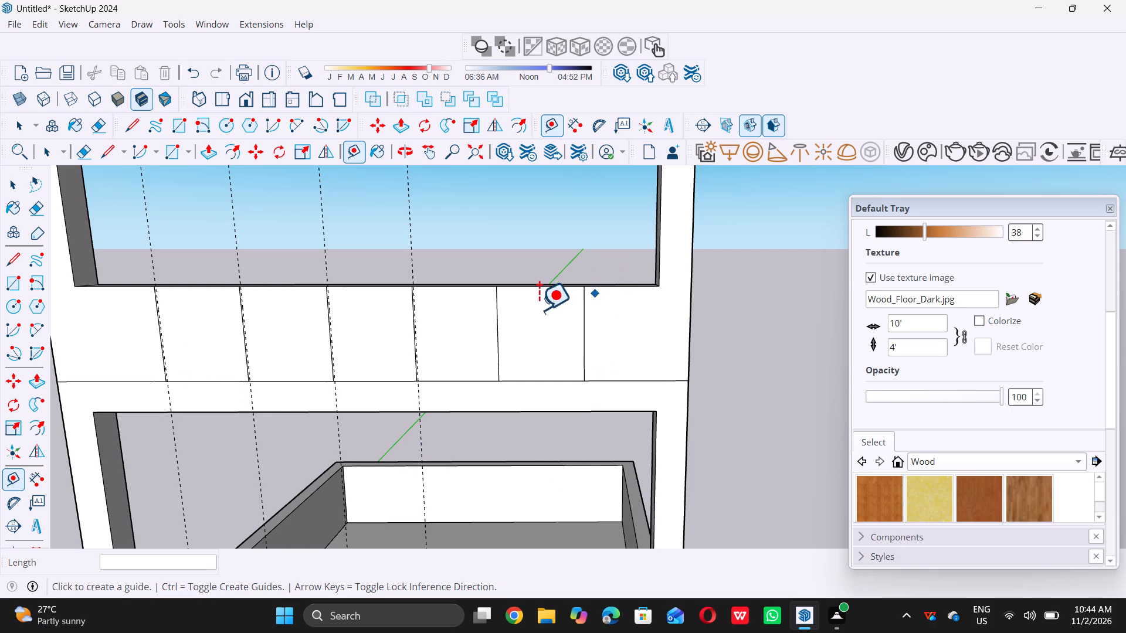
middle_drag(644, 319, 542, 316)
scroll(524, 310, up, 2)
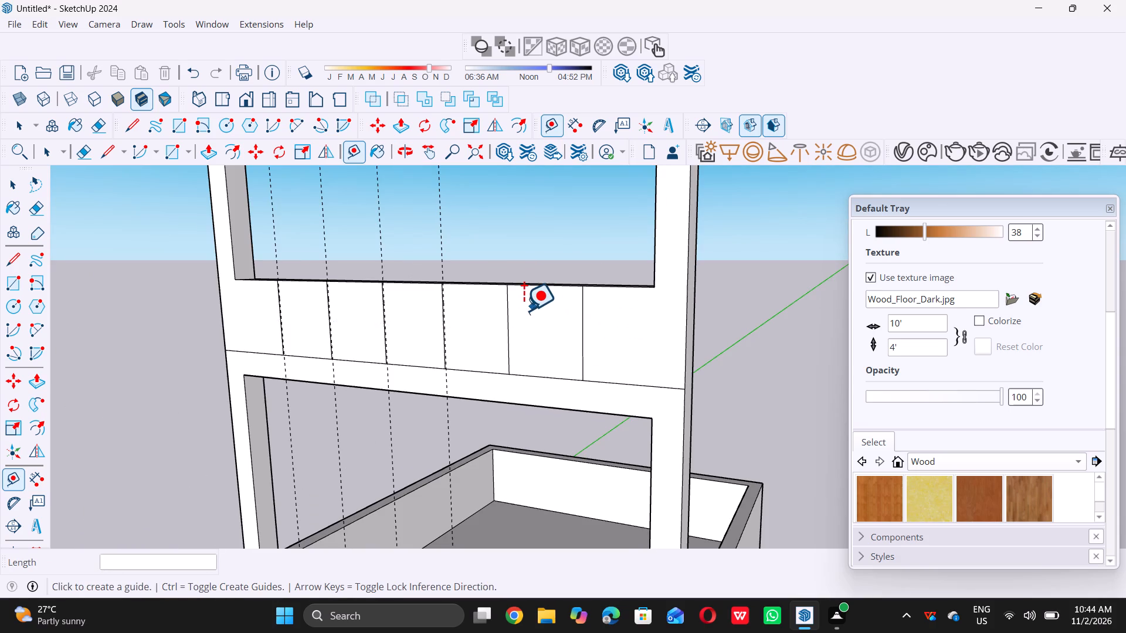
scroll(524, 310, up, 9)
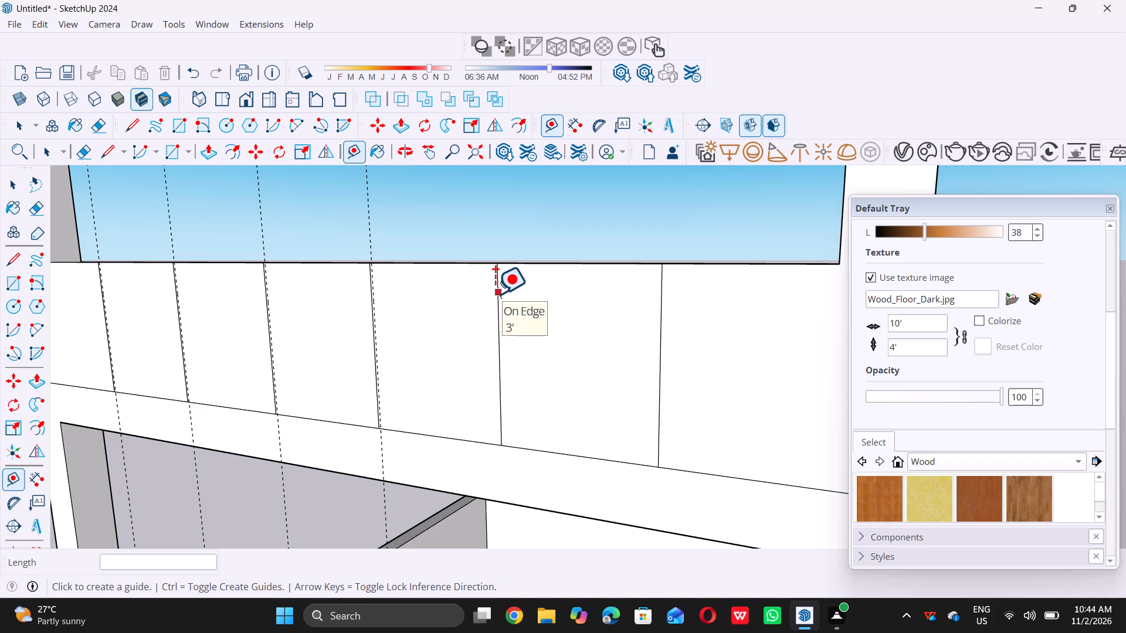
click(496, 292)
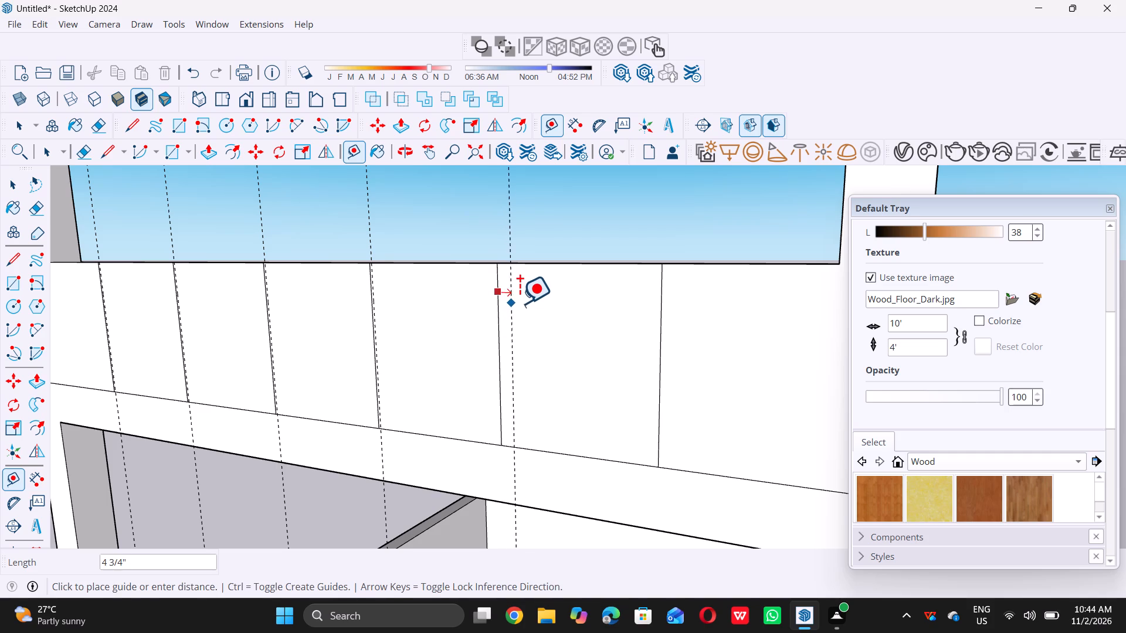
key(0)
key(period)
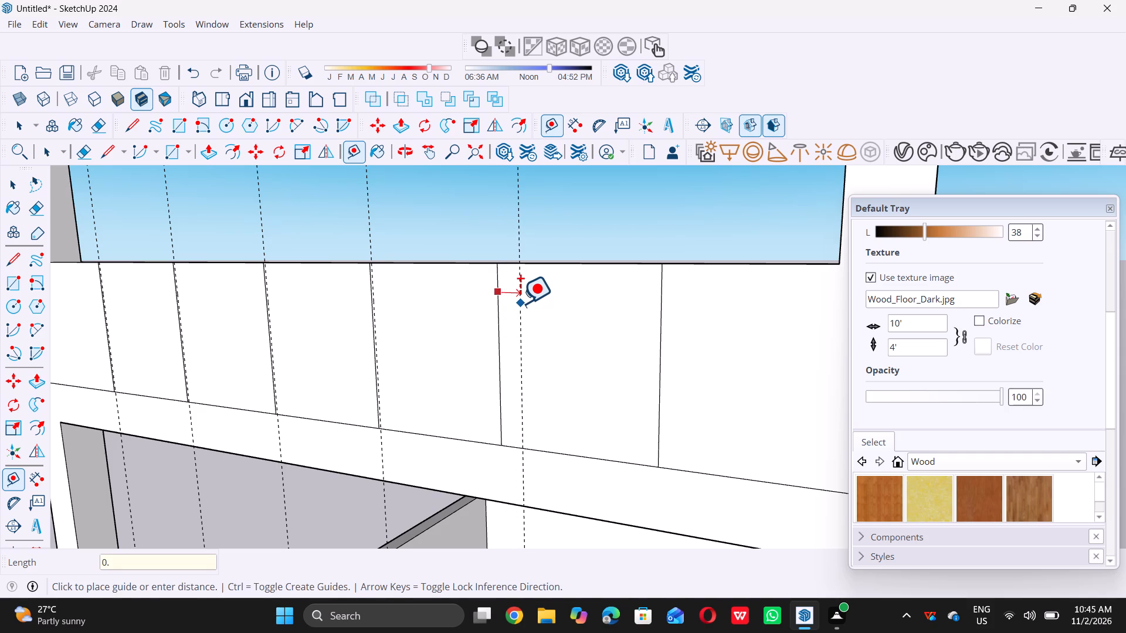
key(5)
key(shift+quotedbl)
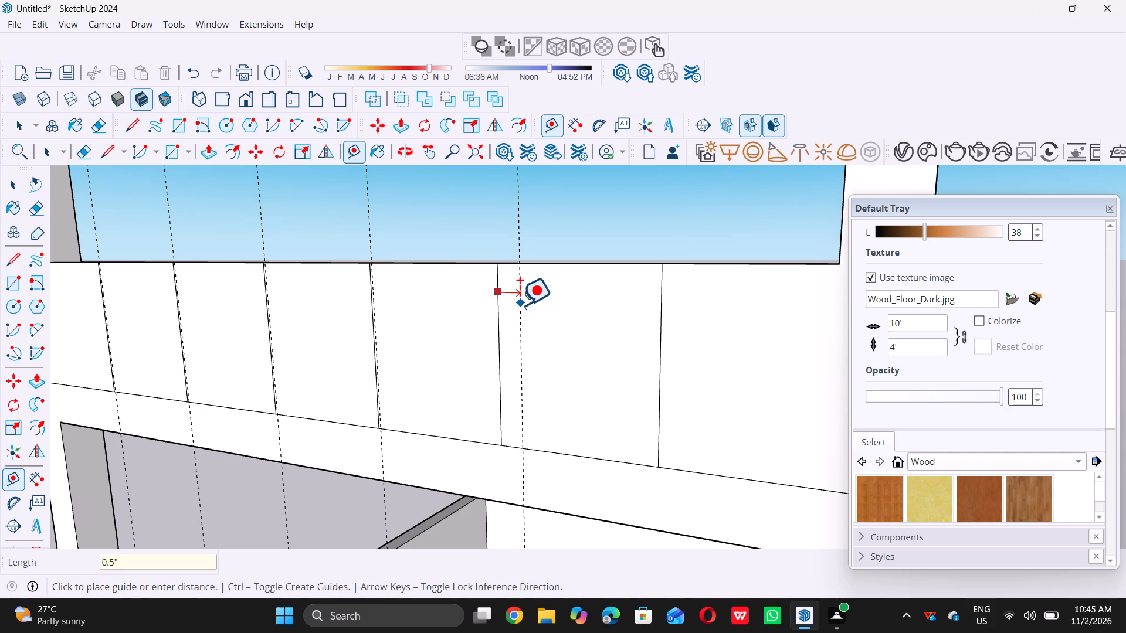
key(Return)
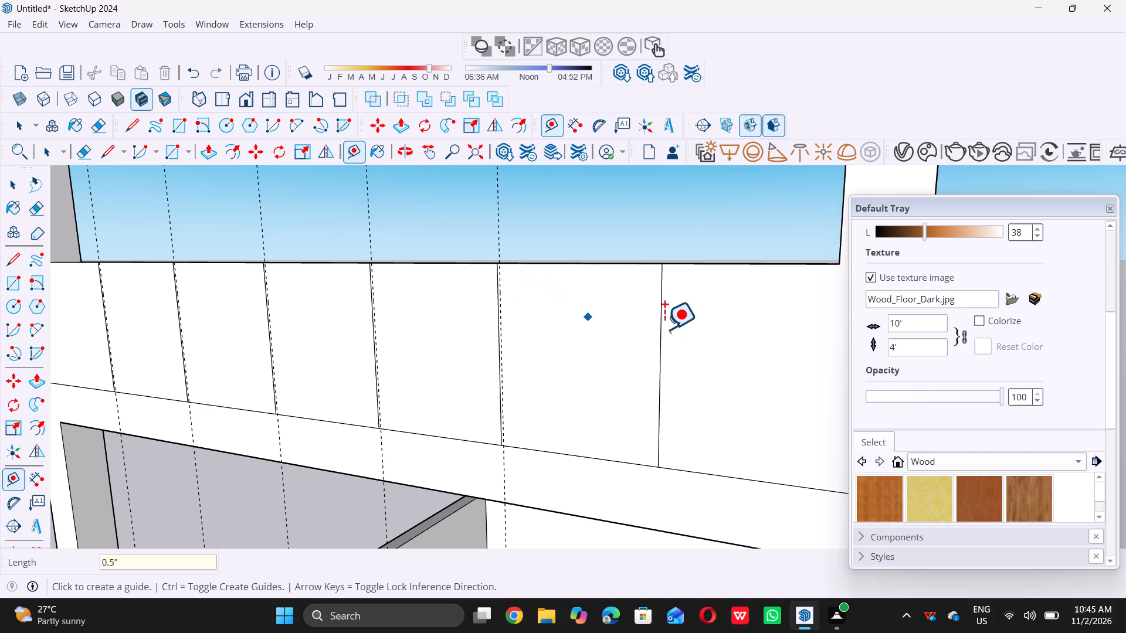
Place a vertical construction guide 0.5" to the right of the upper panel's sixth vertical line.
triple_click(659, 324)
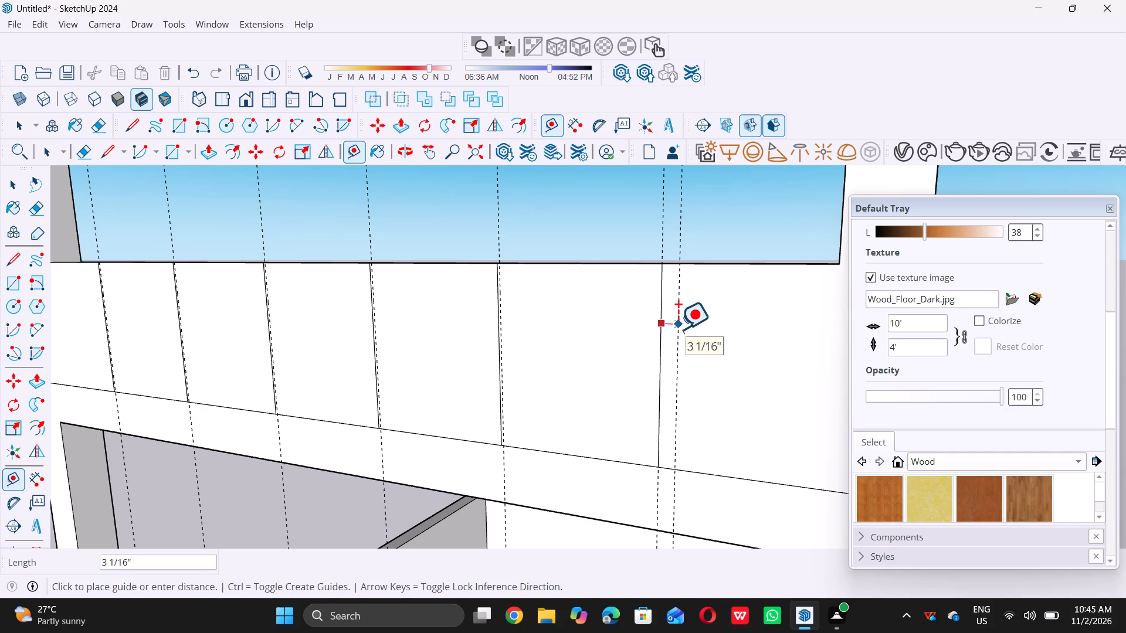
text(0.)
key(5)
key(shift+quotedbl)
key(Return)
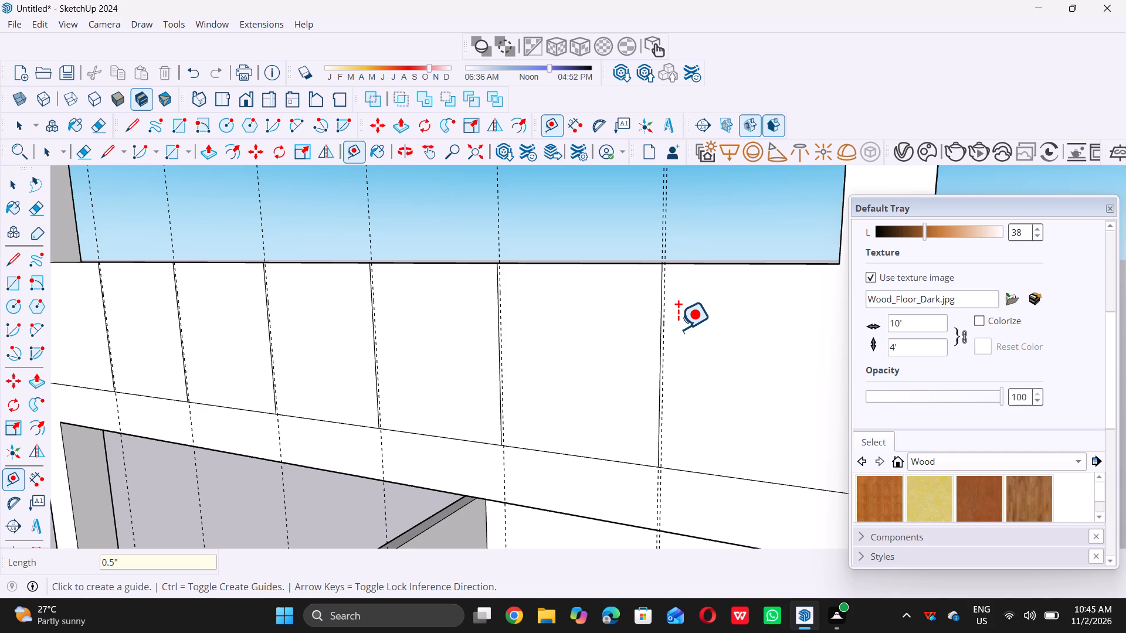
key(space)
Draw a rectangle about 2' 7 1/4" by 3' on the upper panel, from the first guide's bottom intersection to the second guide's top intersection.
scroll(676, 329, down, 13)
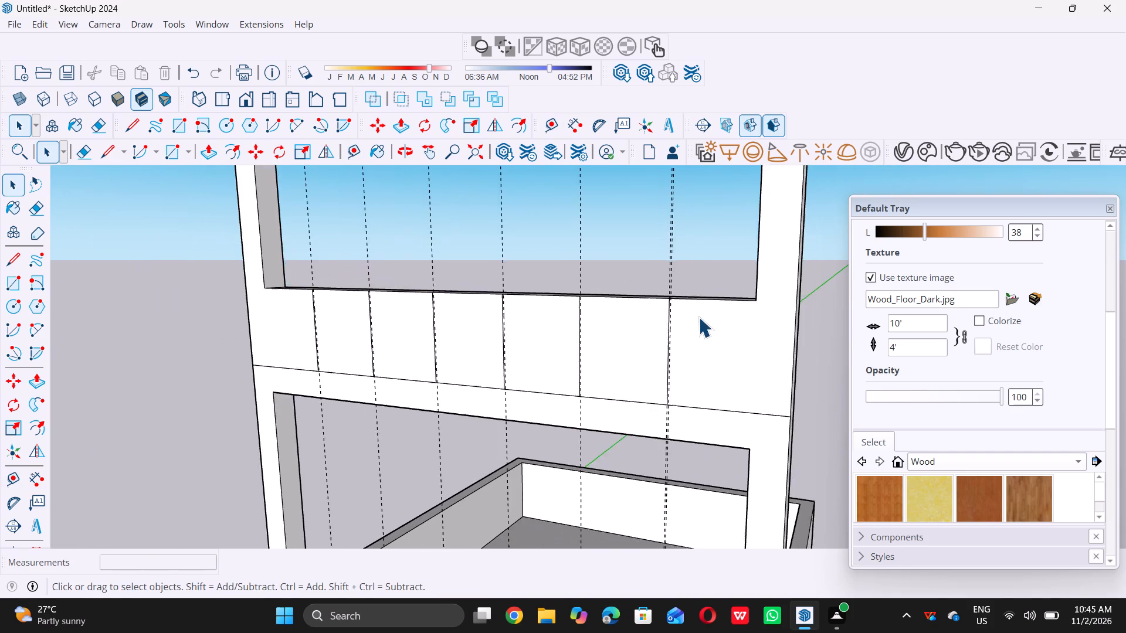
scroll(698, 317, down, 9)
middle_drag(558, 408, 752, 379)
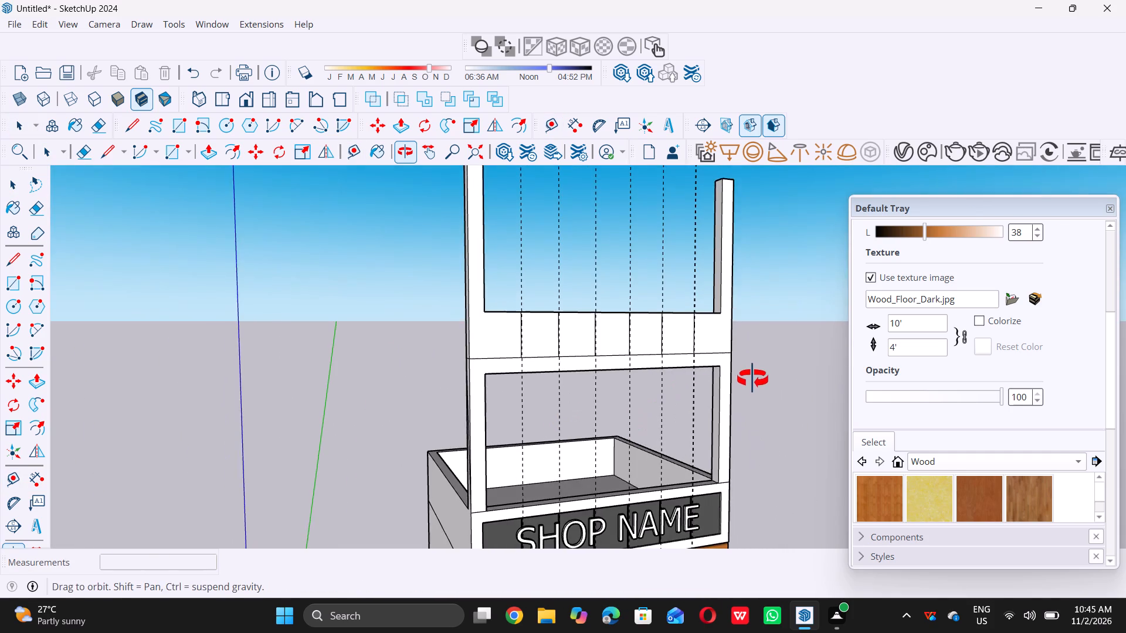
middle_drag(752, 379, 654, 365)
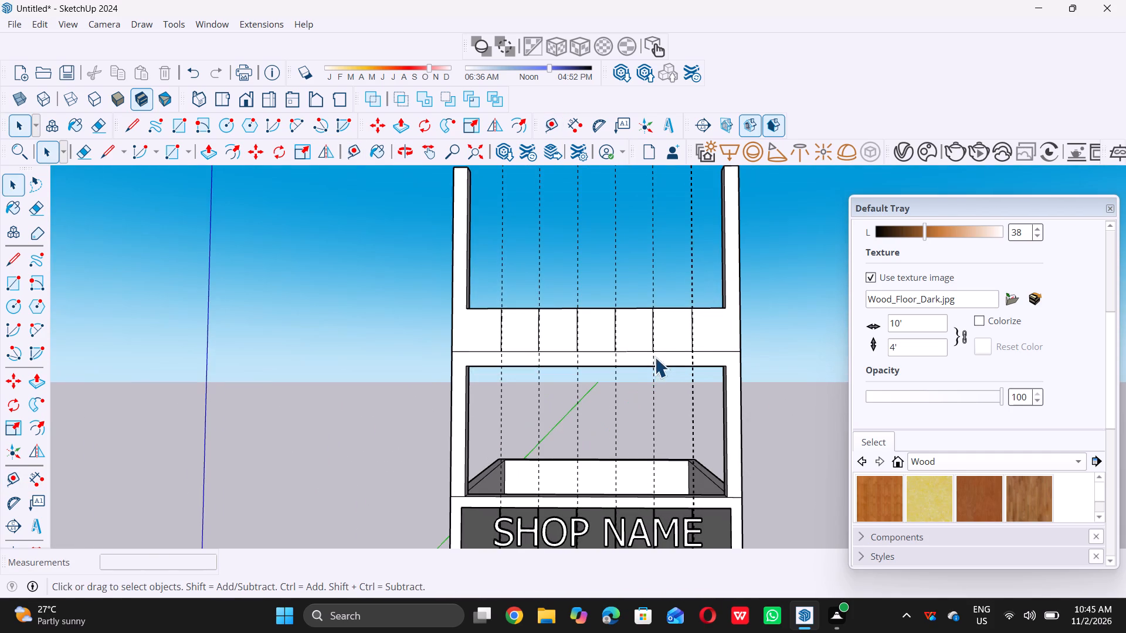
scroll(648, 323, up, 7)
scroll(381, 292, up, 5)
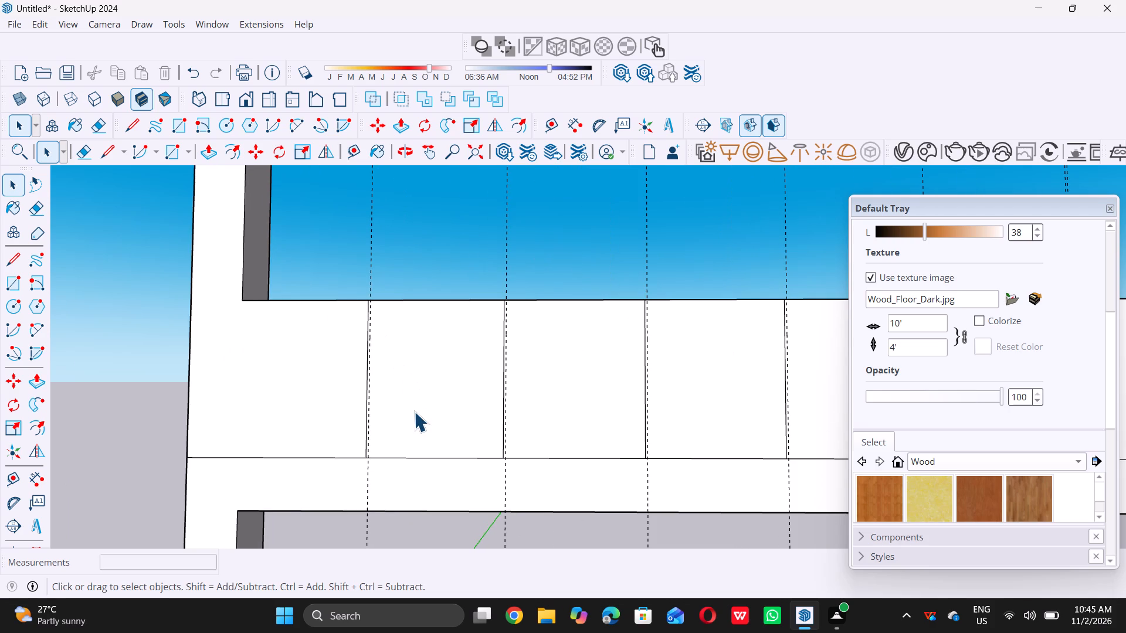
key(r)
scroll(377, 459, up, 2)
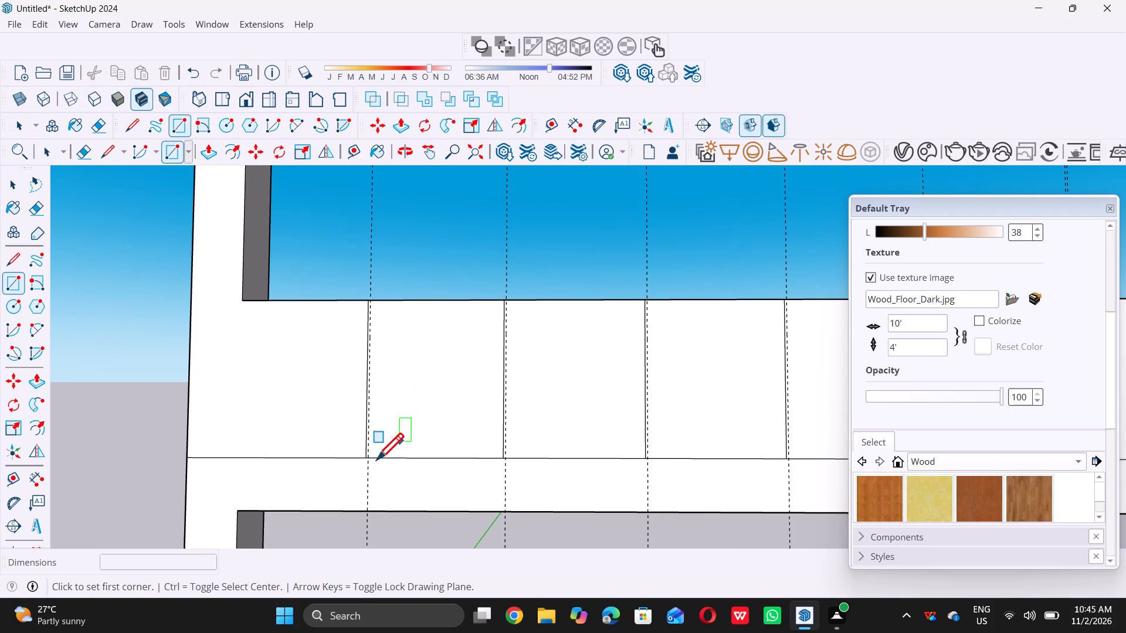
scroll(377, 460, up, 15)
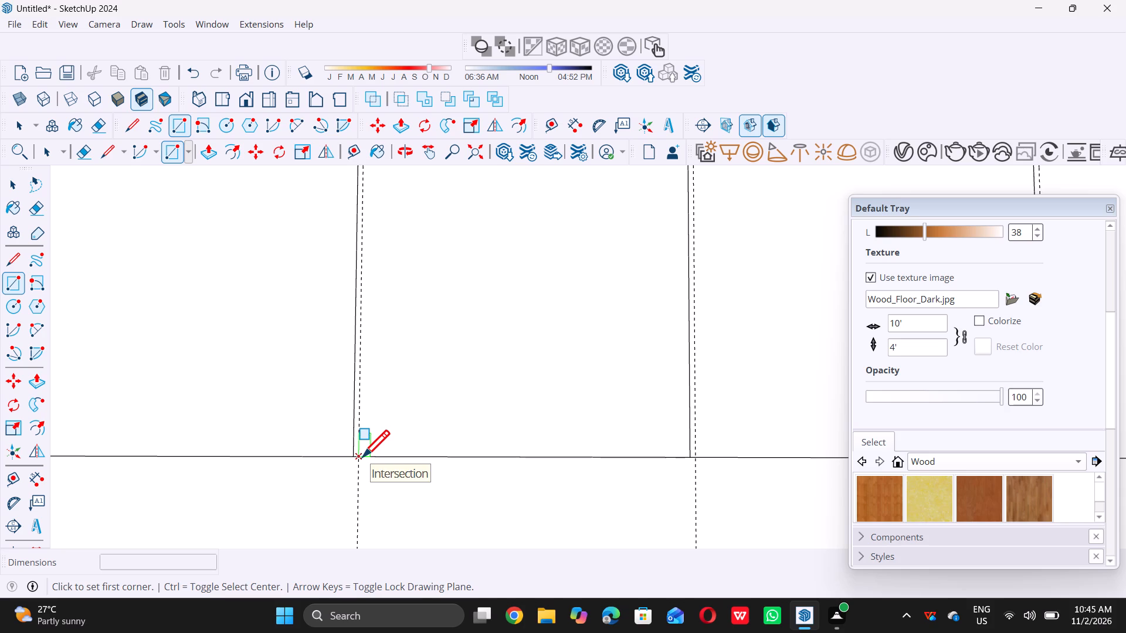
click(362, 457)
scroll(574, 449, down, 14)
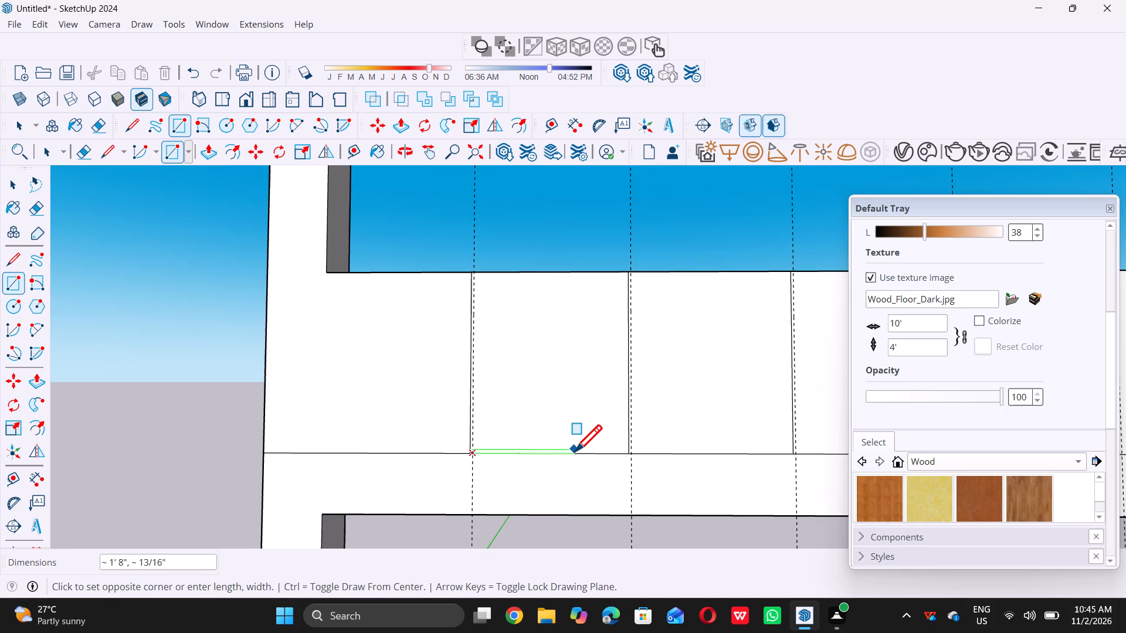
scroll(575, 451, down, 3)
scroll(642, 290, up, 1)
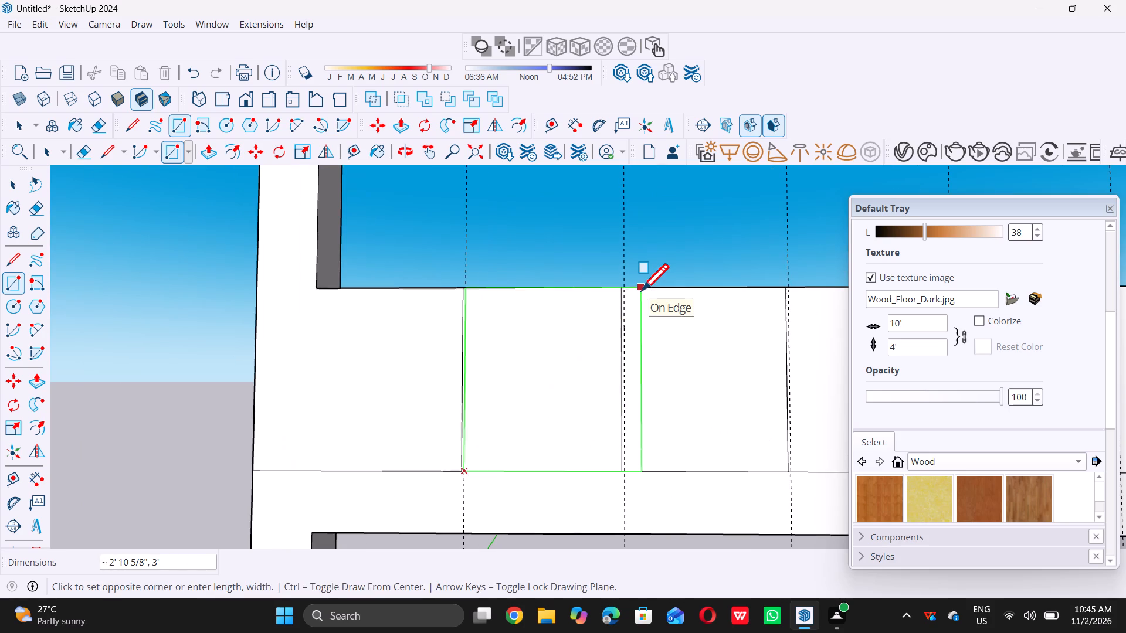
scroll(612, 297, up, 5)
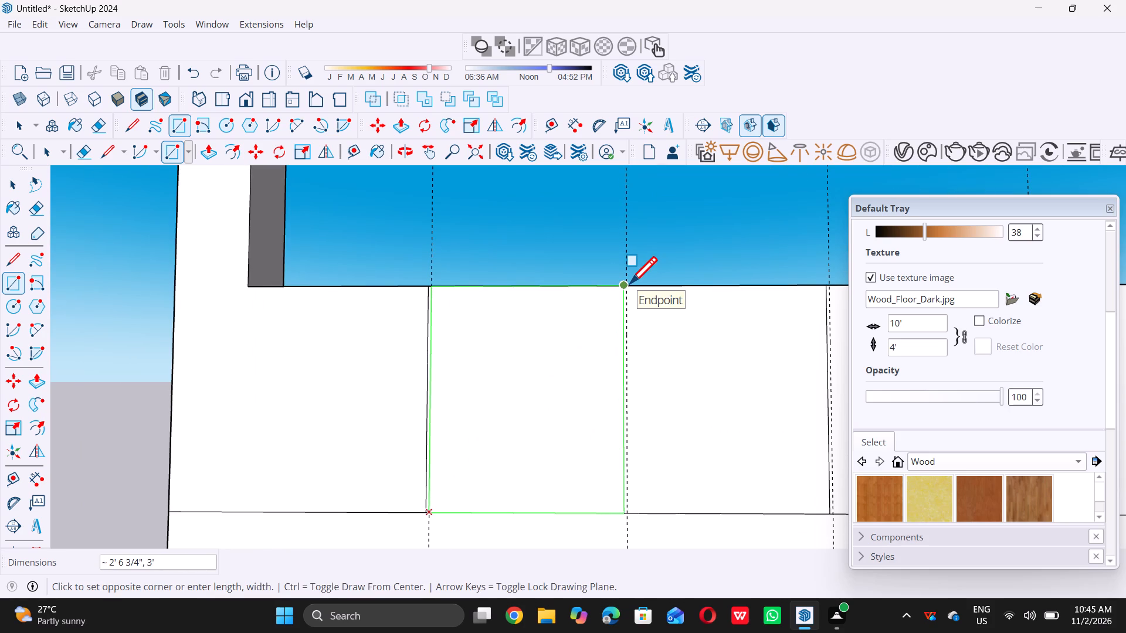
scroll(630, 283, up, 3)
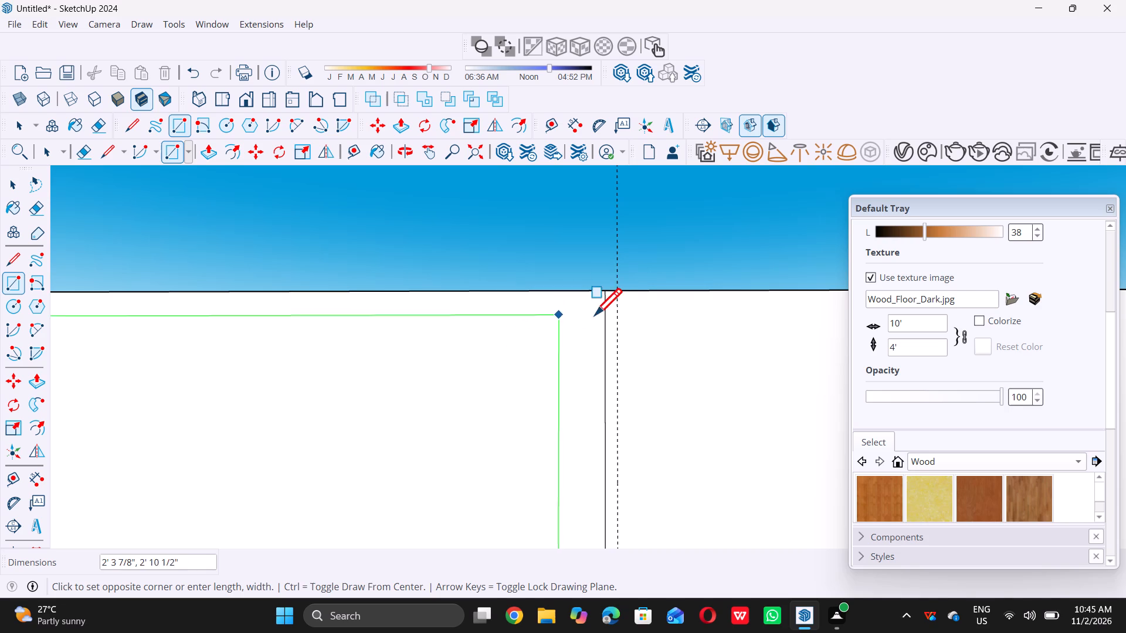
double_click(619, 292)
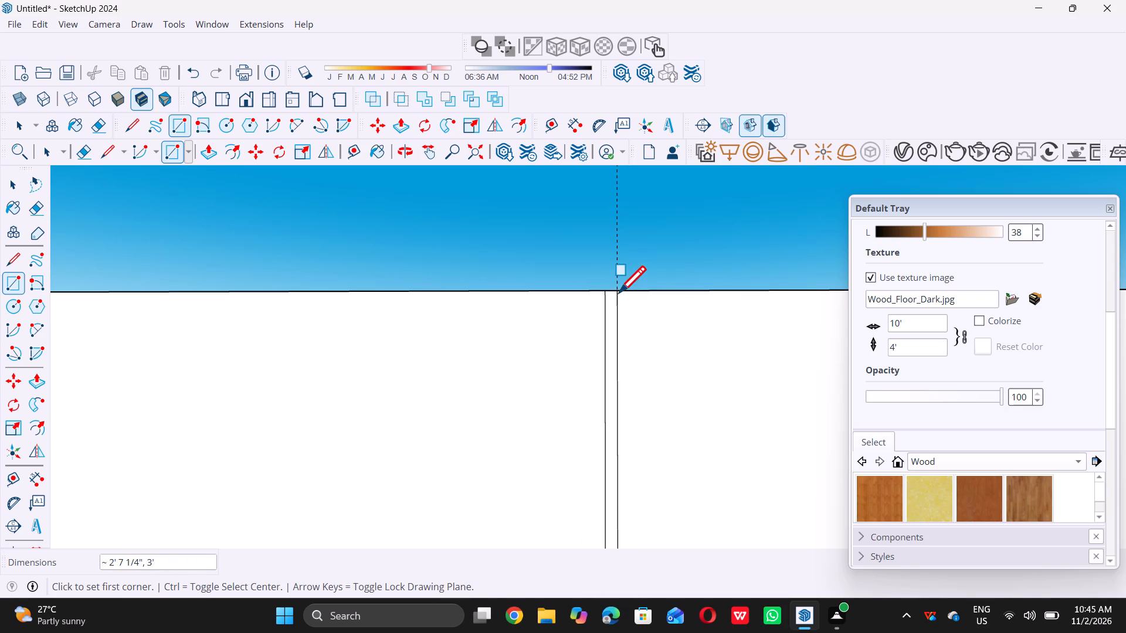
Draw a rectangle about 2' 7 5/8" by 3' on the upper panel, spanning its full height between the third and fourth guides.
scroll(443, 343, down, 20)
scroll(443, 343, down, 1)
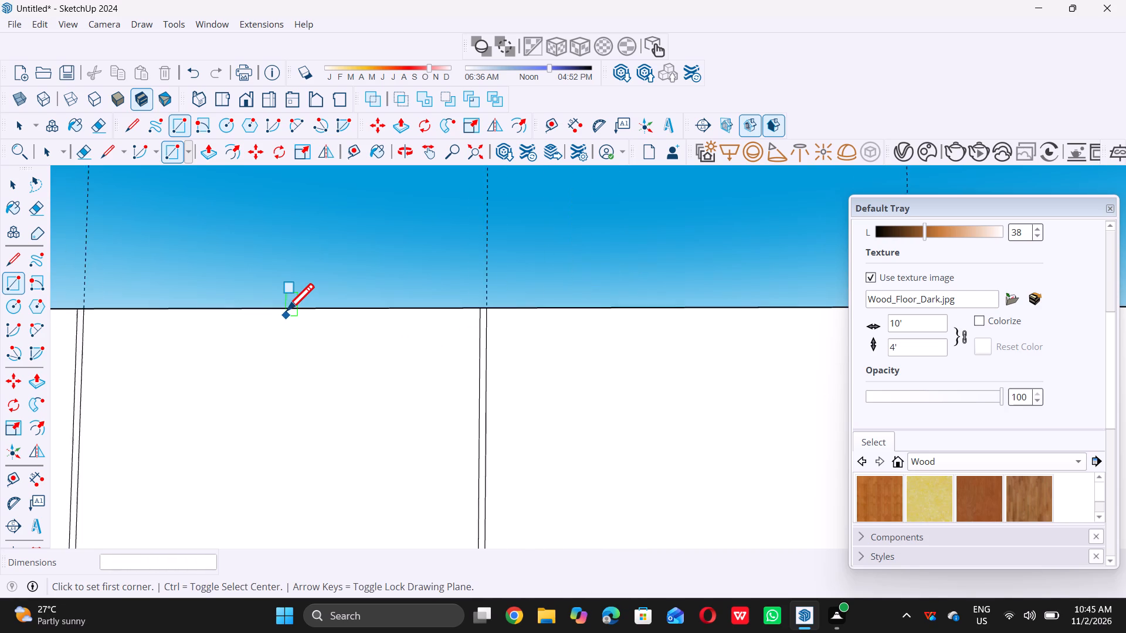
scroll(287, 310, down, 15)
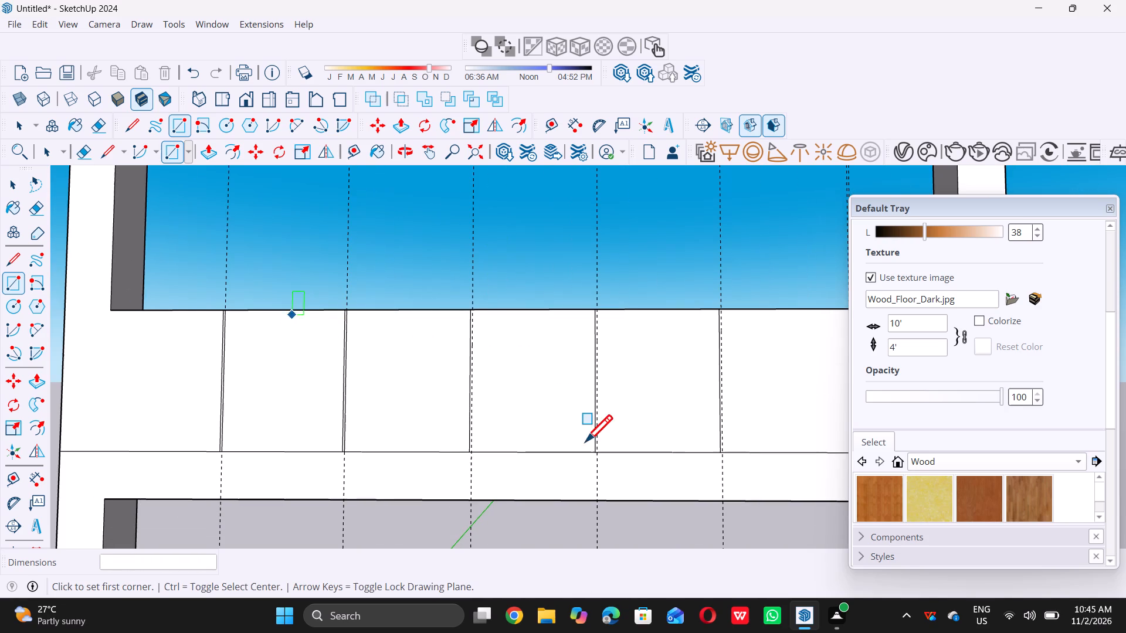
scroll(587, 435, up, 4)
scroll(473, 443, up, 9)
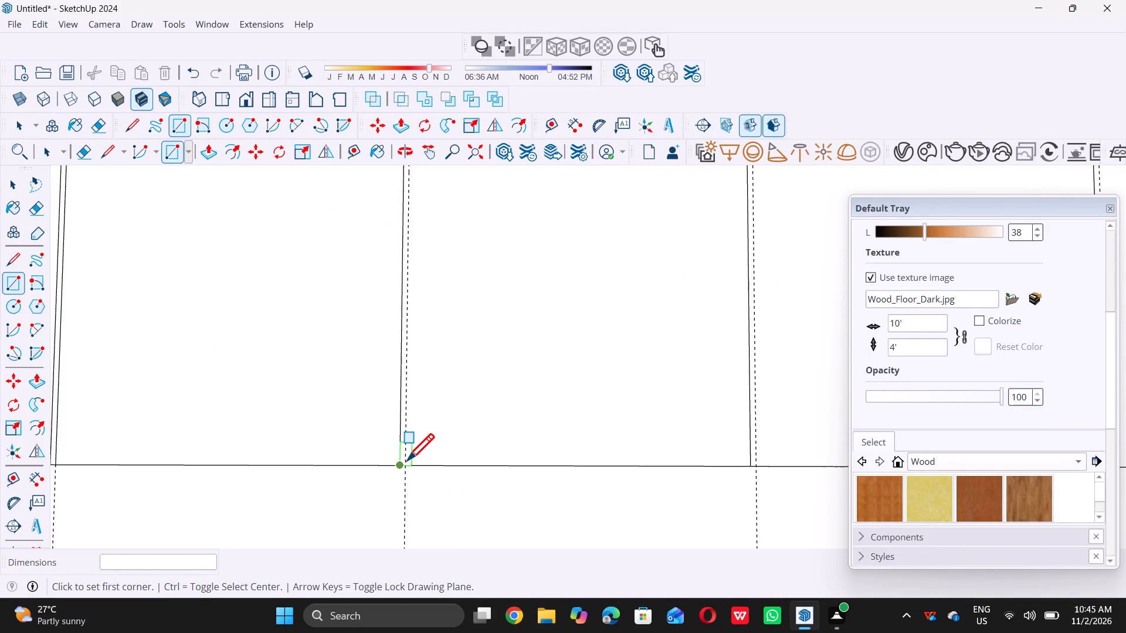
scroll(411, 461, up, 5)
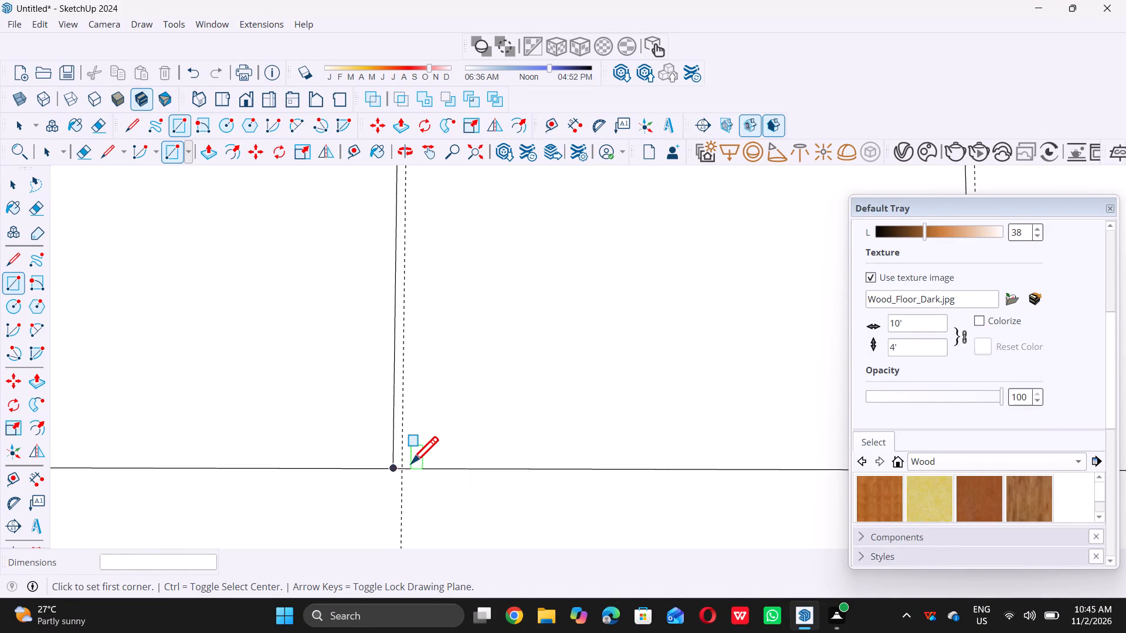
scroll(408, 468, up, 3)
double_click(401, 471)
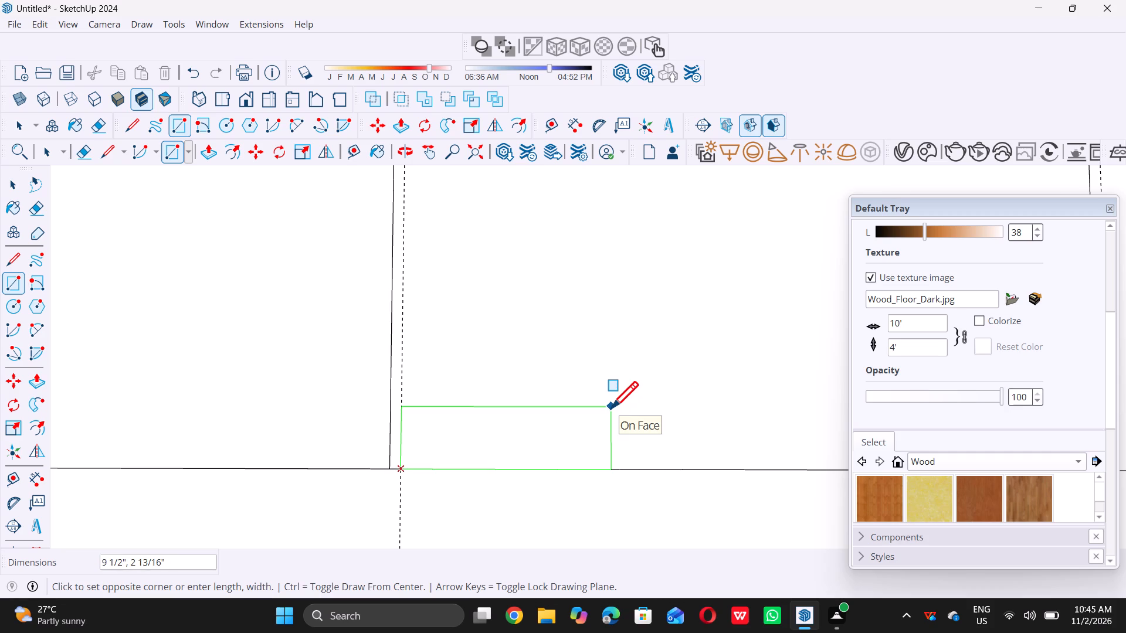
scroll(611, 408, down, 20)
scroll(611, 408, down, 8)
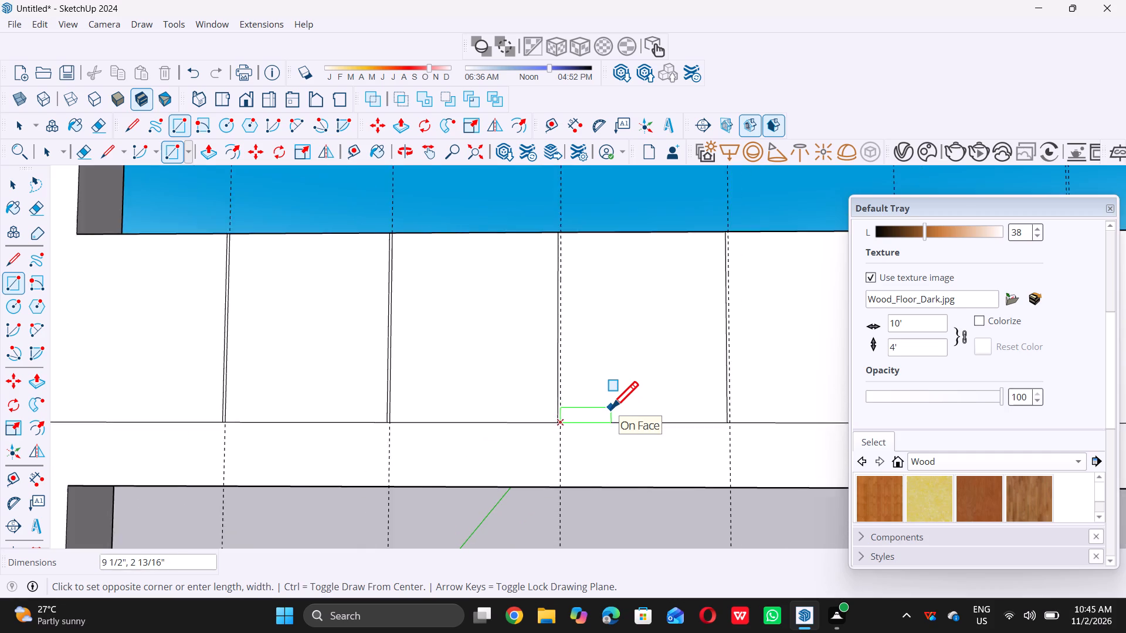
scroll(702, 277, up, 4)
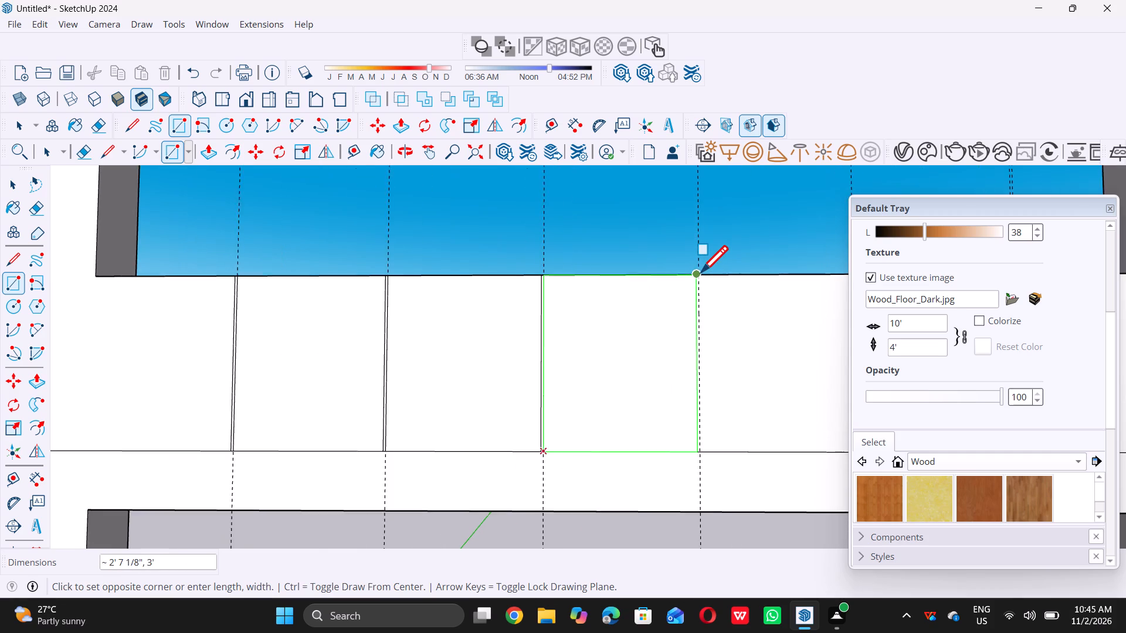
scroll(701, 271, up, 7)
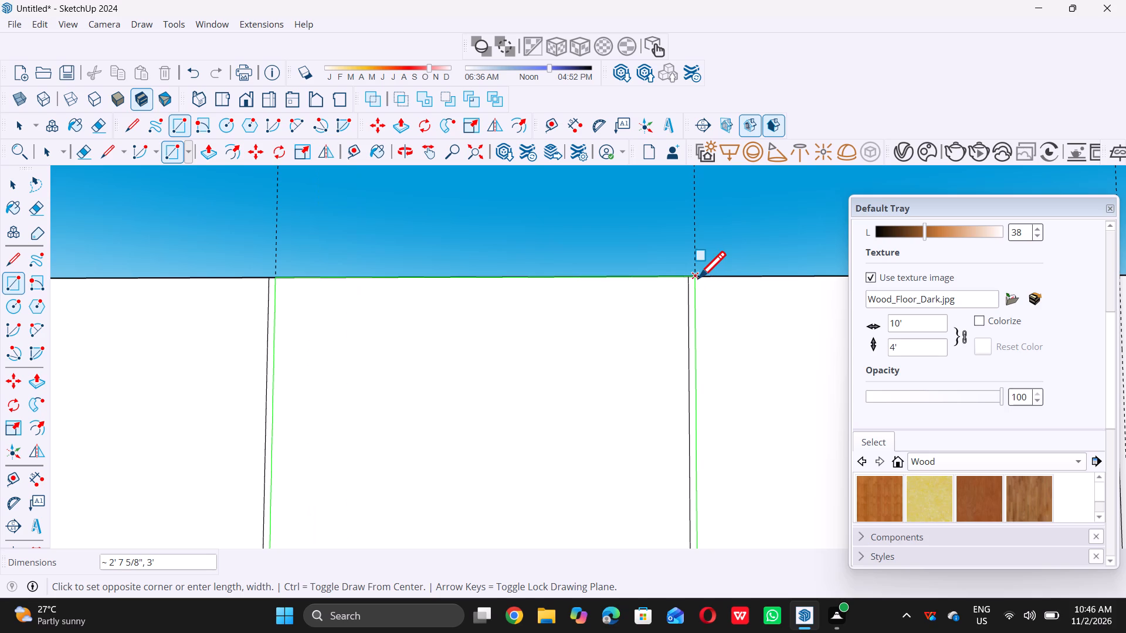
triple_click(698, 278)
click(698, 278)
scroll(442, 349, down, 3)
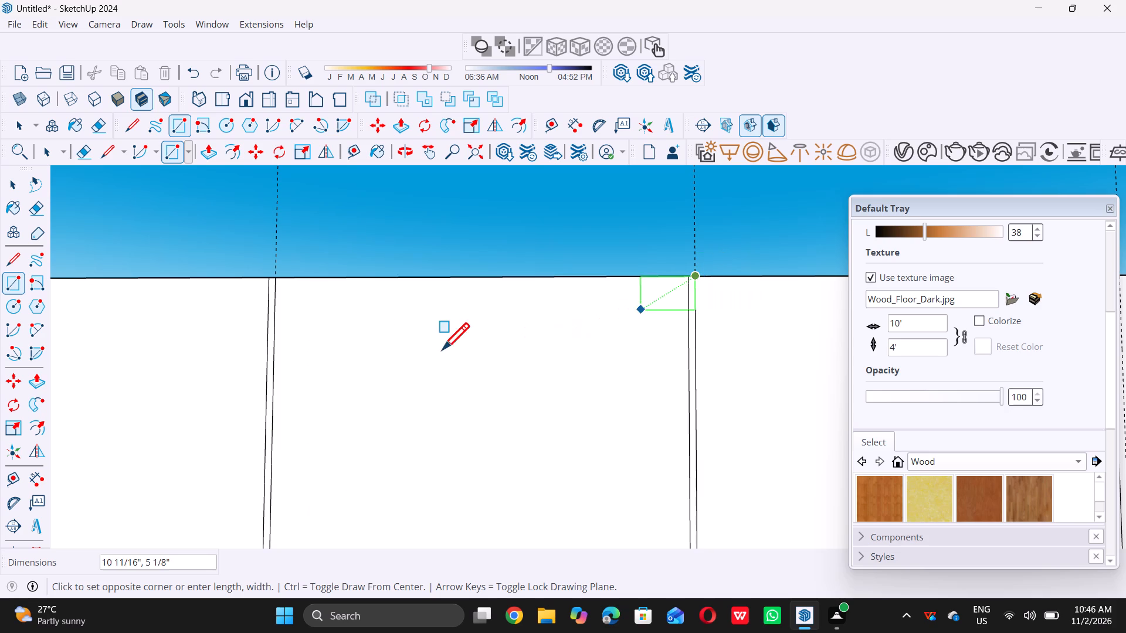
scroll(442, 349, down, 9)
key(space)
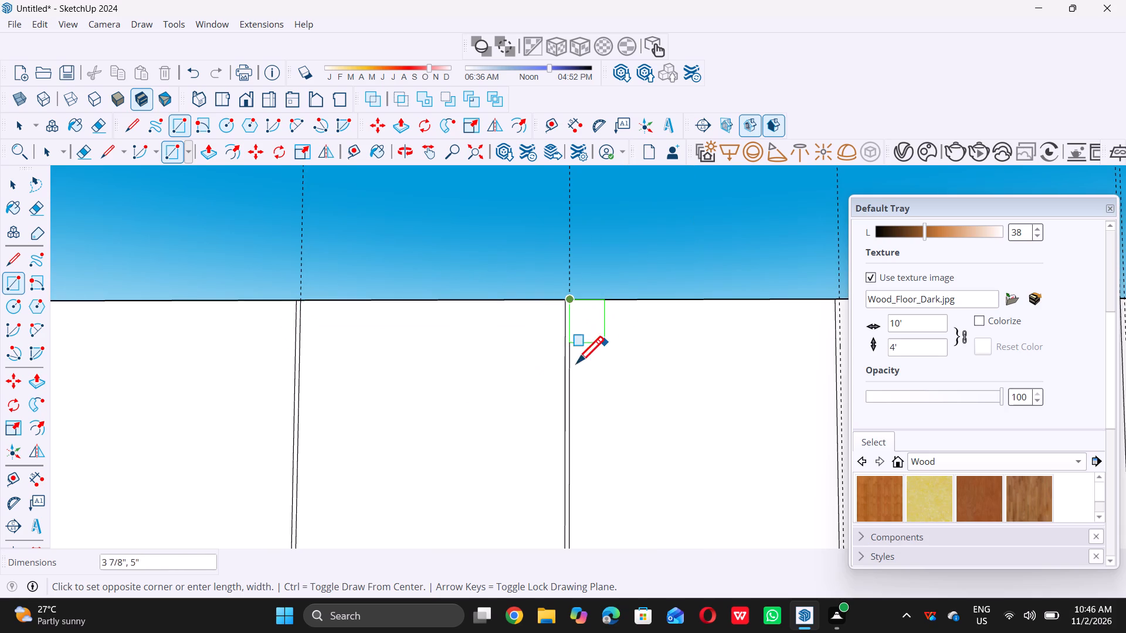
Draw a rectangle about 2' 8 9/16" by 3' on the upper panel, spanning its full height between the fifth and sixth guides.
scroll(369, 388, down, 18)
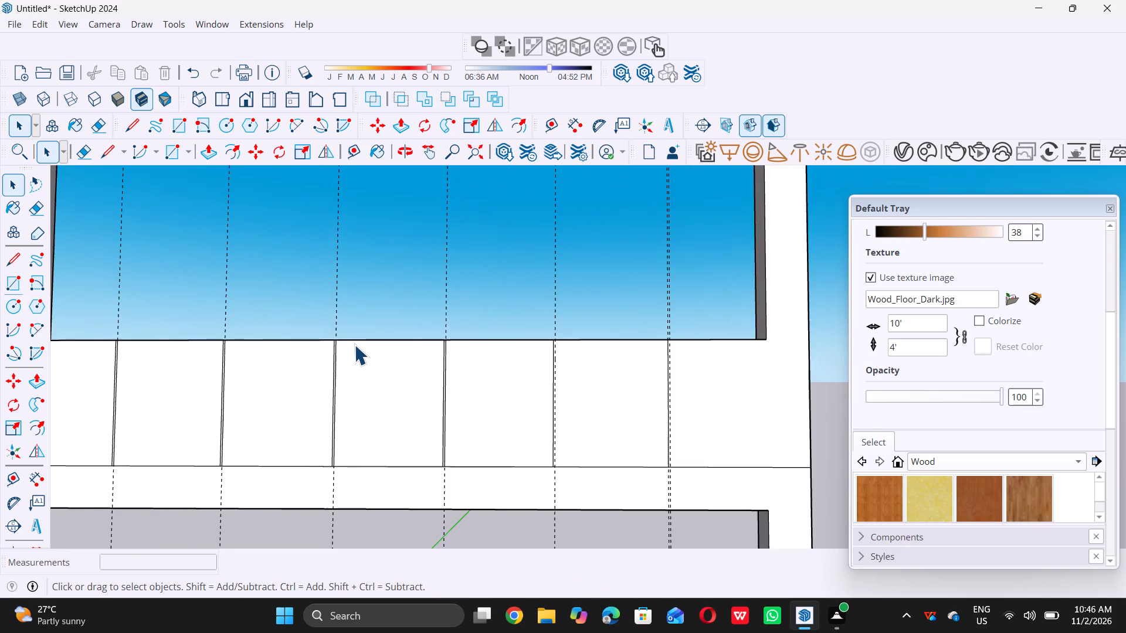
scroll(591, 396, up, 5)
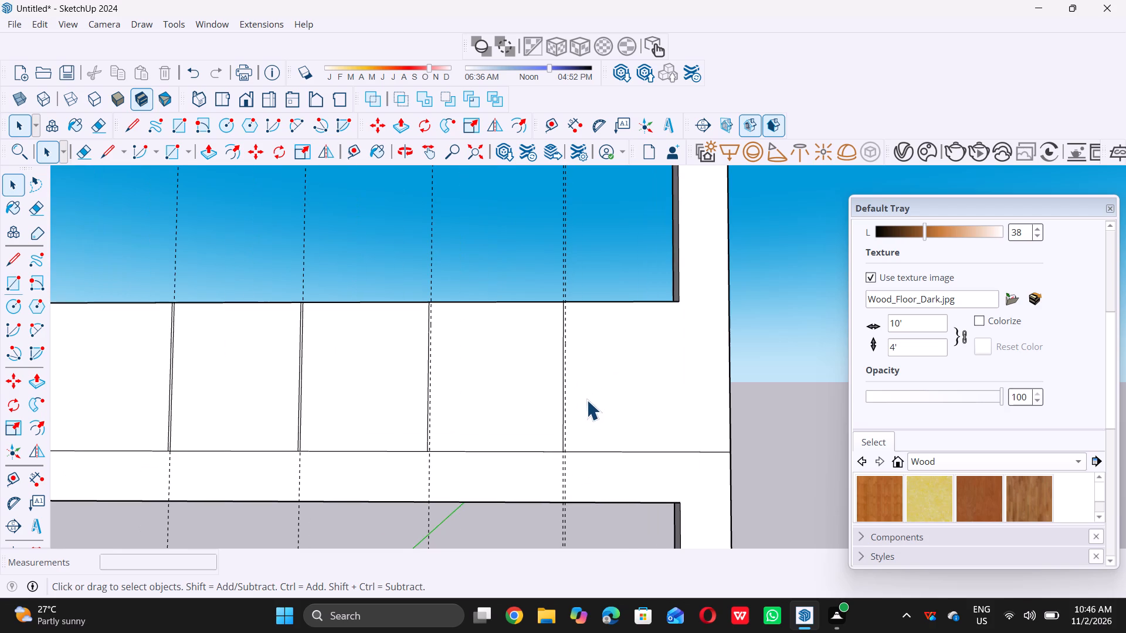
key(r)
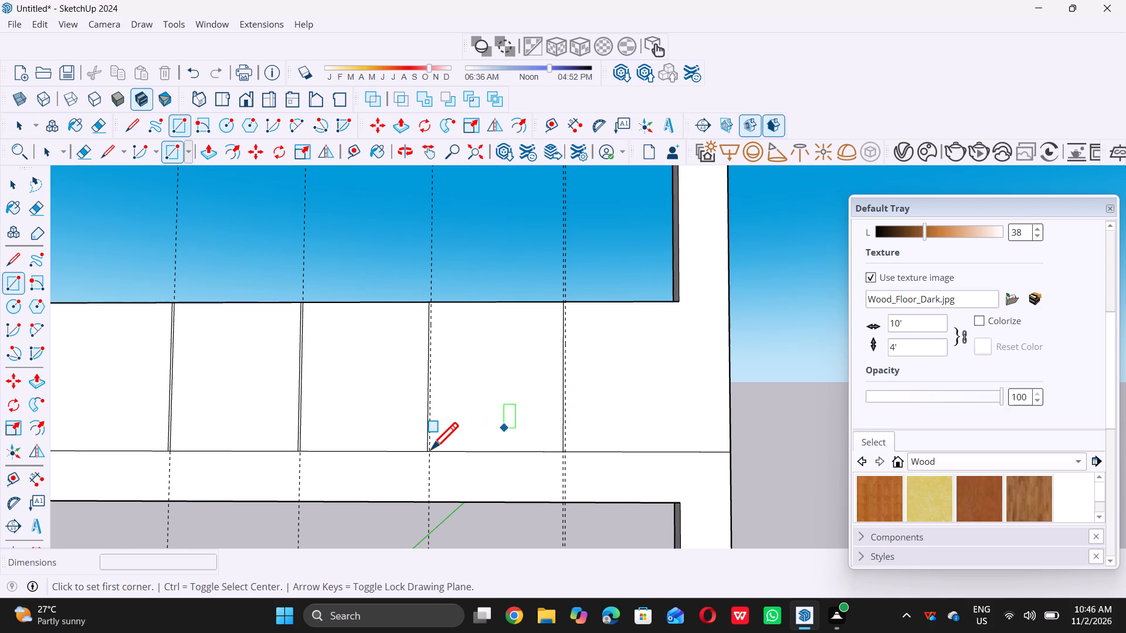
scroll(431, 449, up, 12)
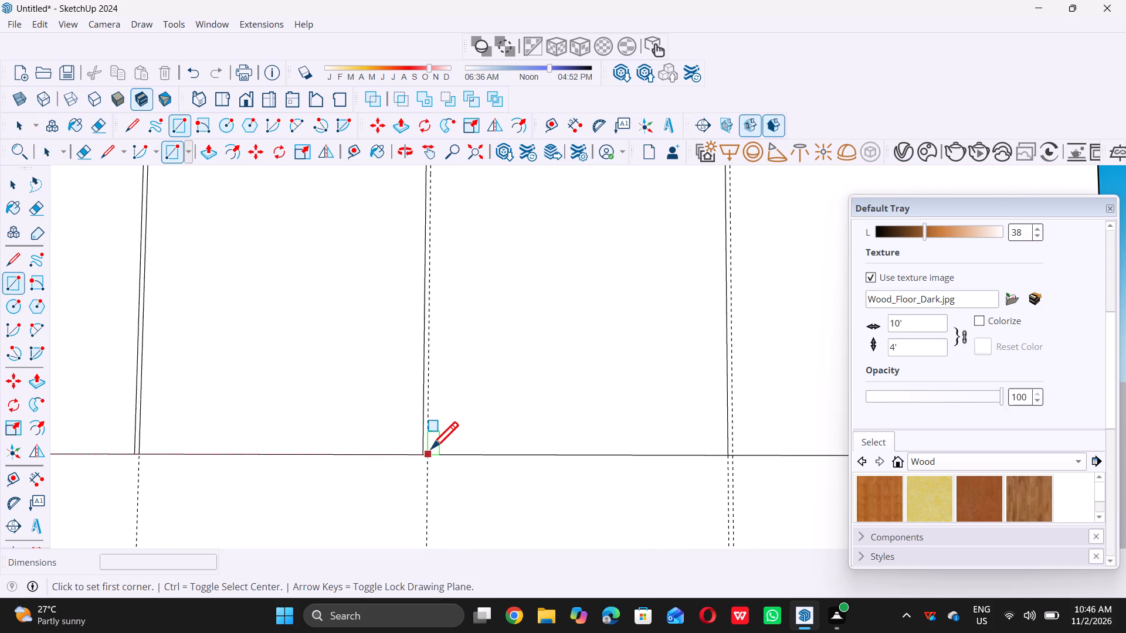
scroll(431, 448, up, 3)
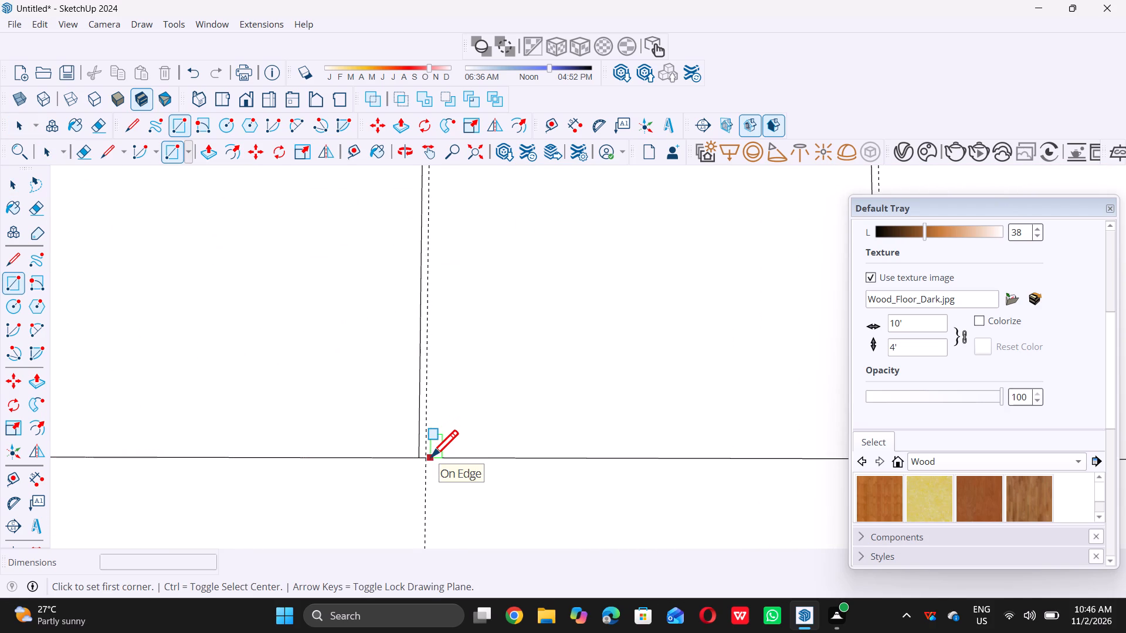
double_click(429, 457)
scroll(520, 413, down, 13)
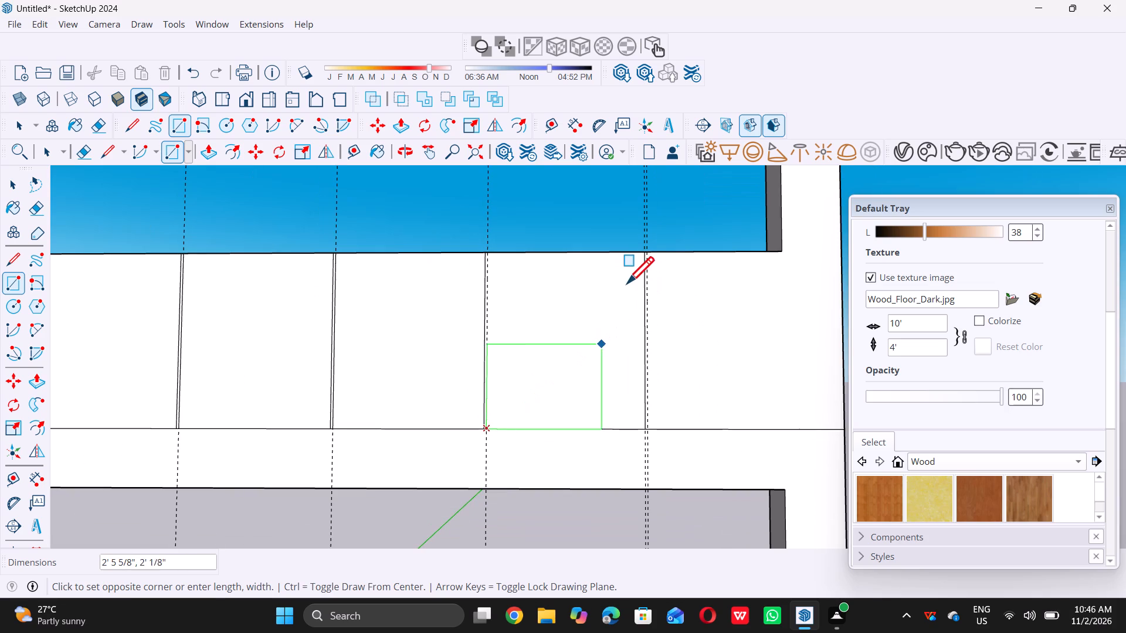
scroll(650, 261, up, 3)
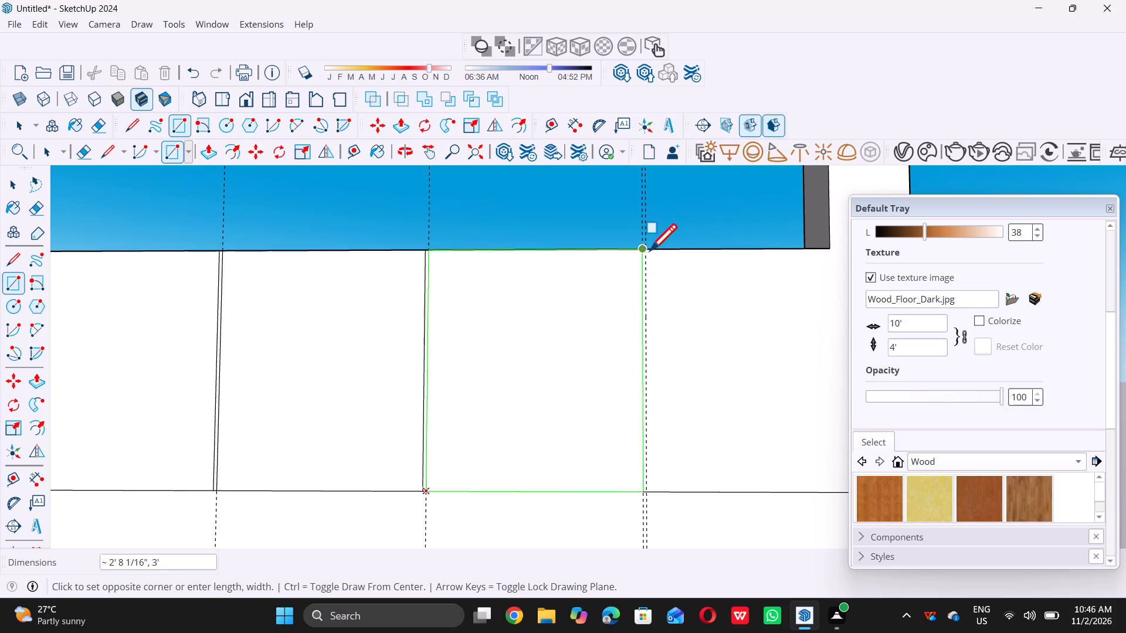
scroll(650, 250, up, 5)
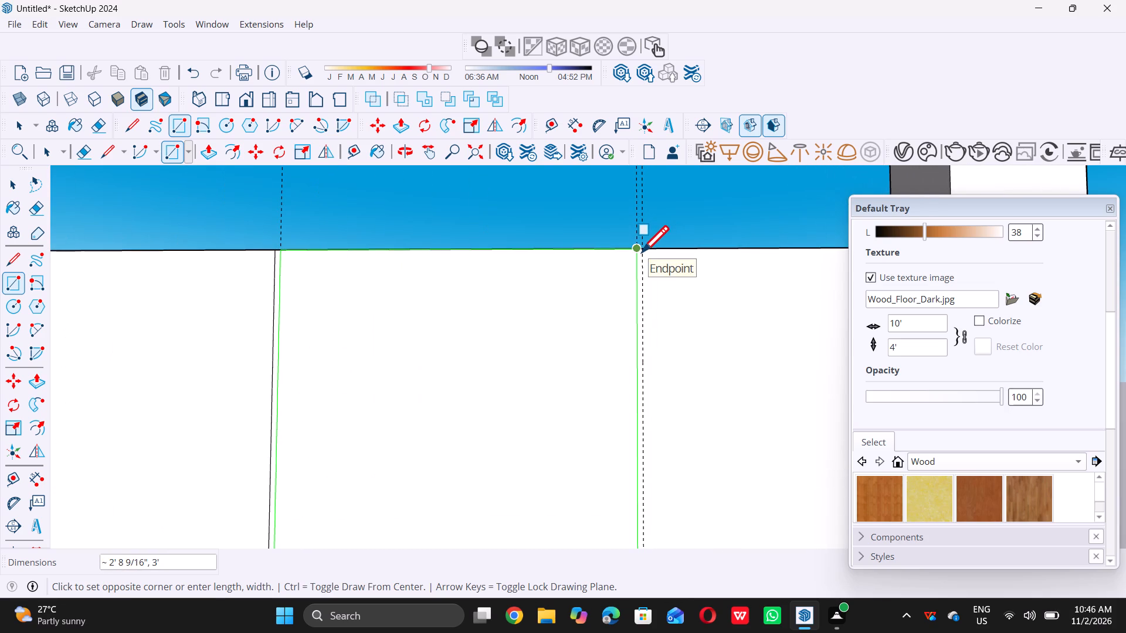
scroll(645, 249, up, 4)
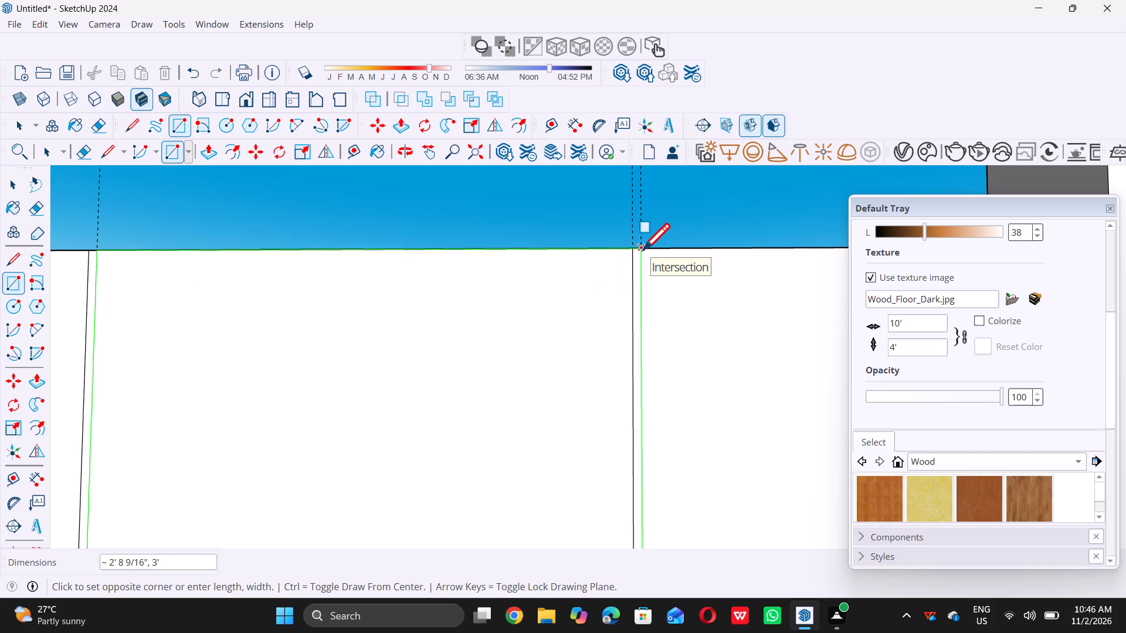
double_click(643, 250)
key(space)
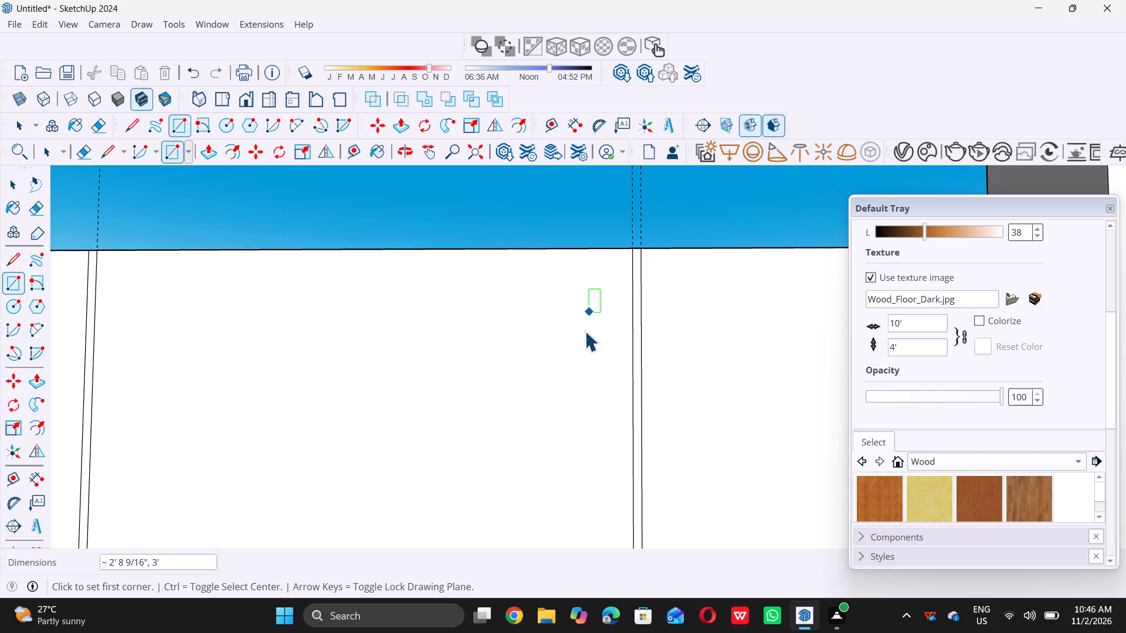
scroll(584, 335, down, 20)
scroll(584, 335, down, 16)
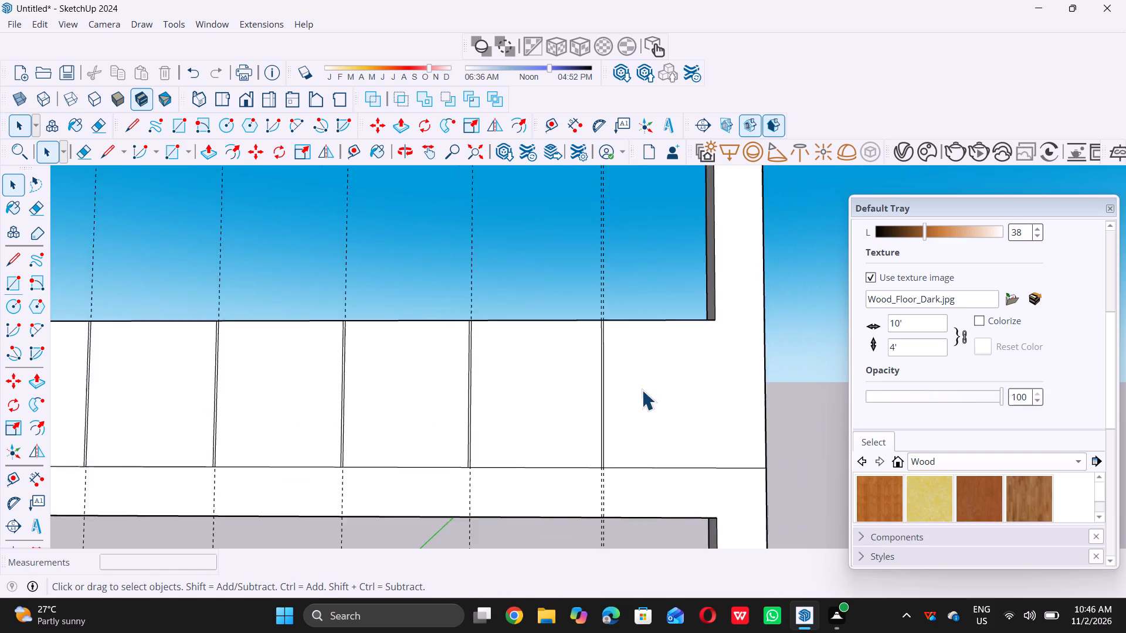
Delete all construction guides from the model.
scroll(642, 390, down, 7)
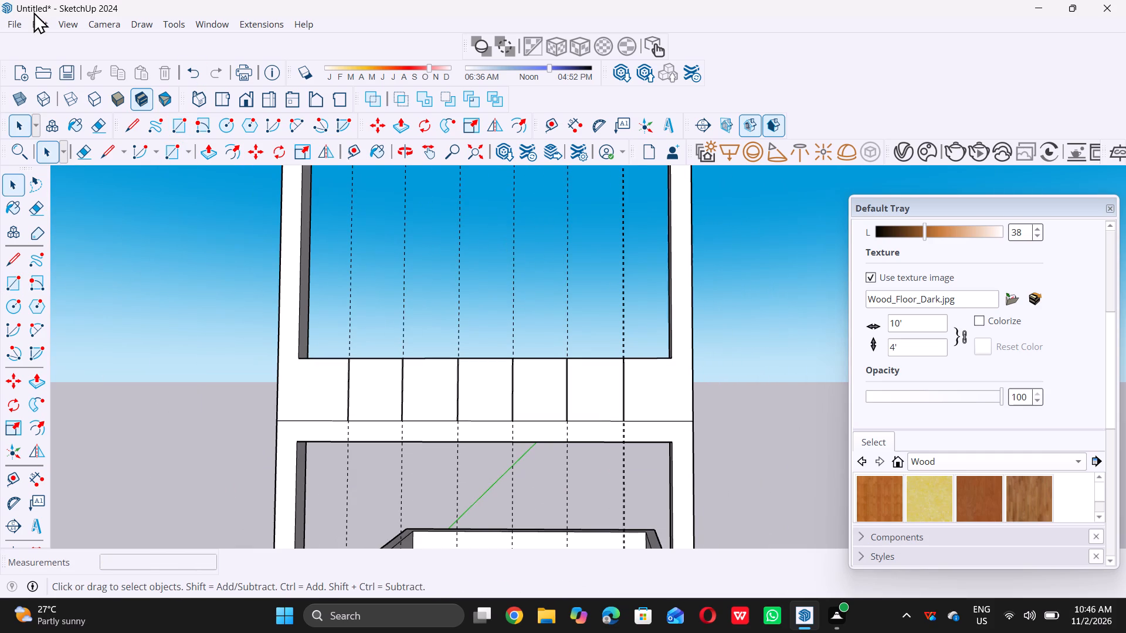
click(38, 23)
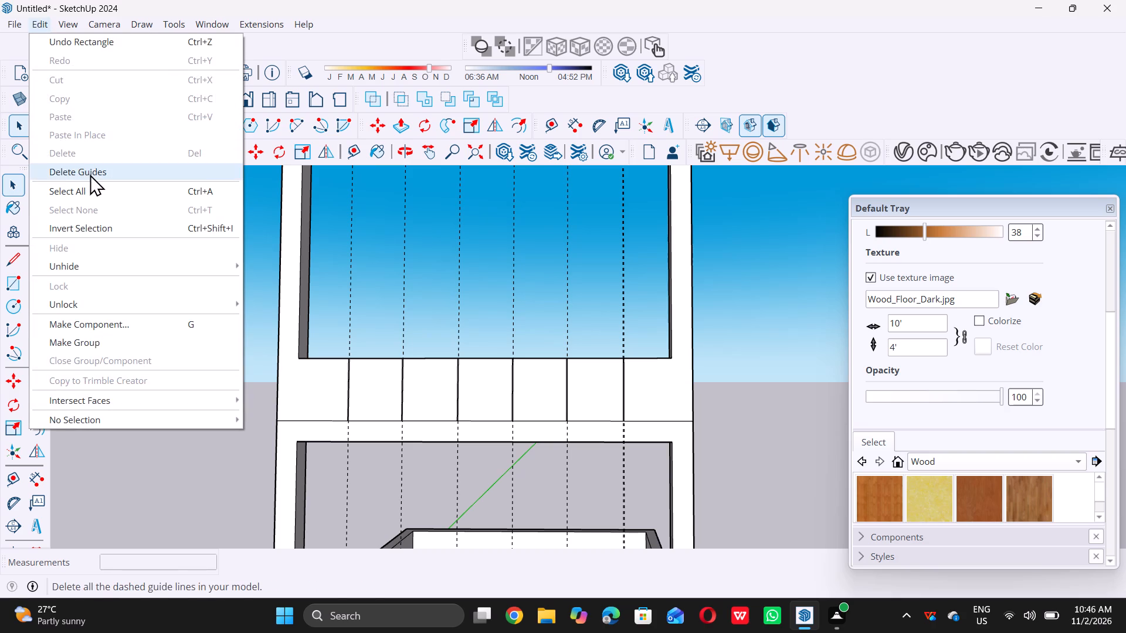
click(90, 175)
Push/Pull the upper panel's leftmost face, the one continuing up the left post, outward by 1".
scroll(429, 393, down, 6)
scroll(482, 369, down, 4)
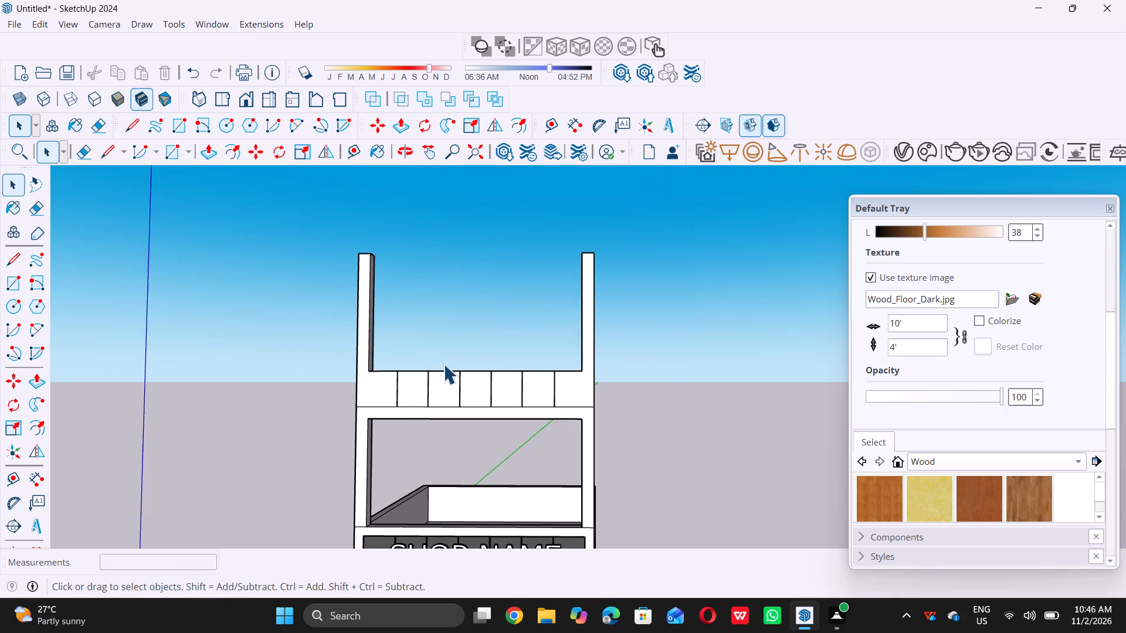
scroll(391, 373, down, 1)
middle_drag(391, 373, 514, 486)
scroll(450, 417, up, 3)
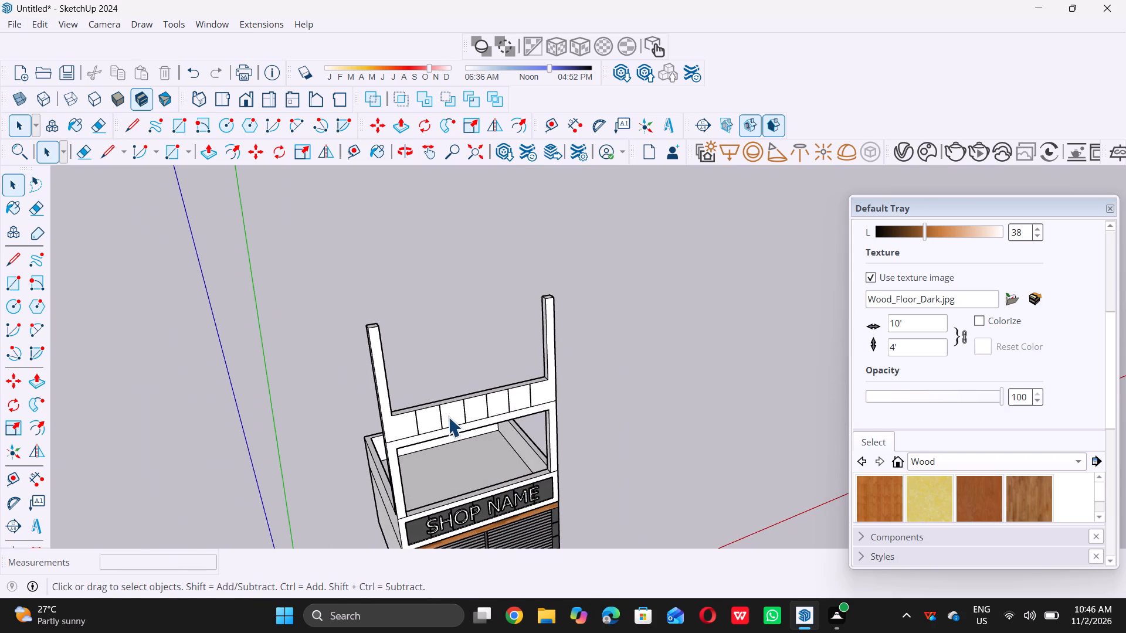
scroll(448, 417, up, 3)
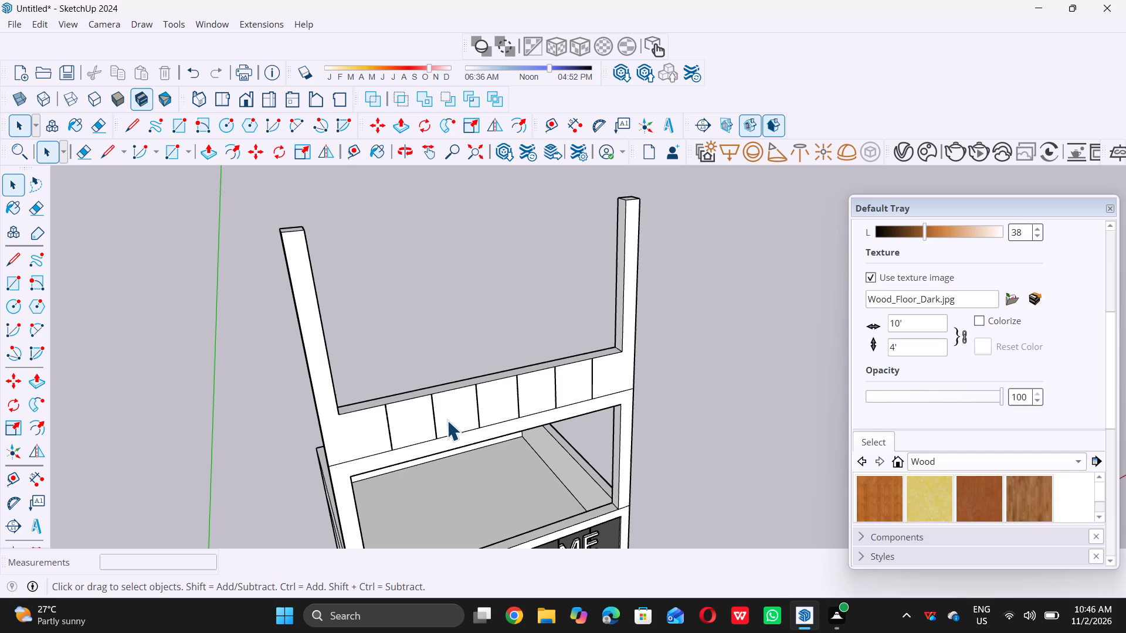
scroll(447, 422, down, 2)
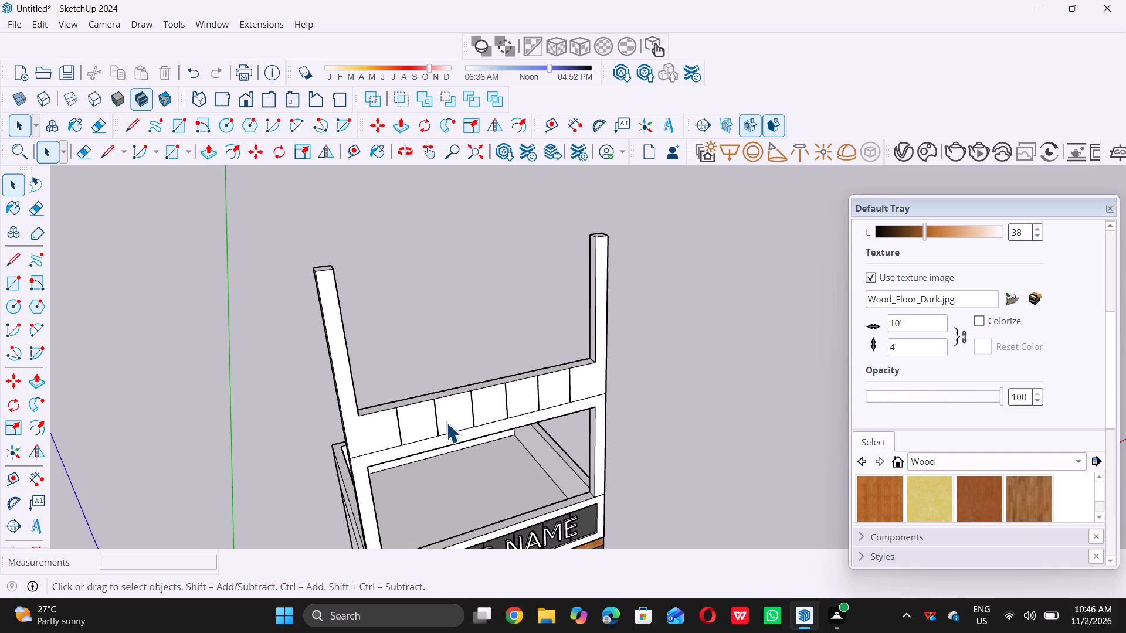
middle_drag(374, 495, 457, 429)
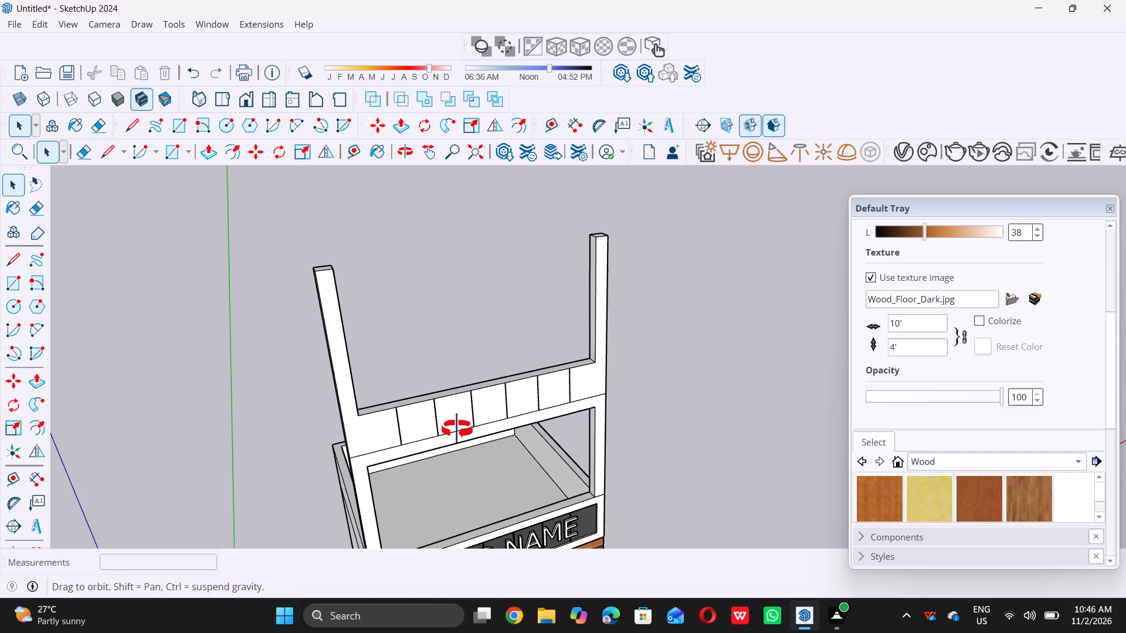
middle_drag(457, 429, 493, 431)
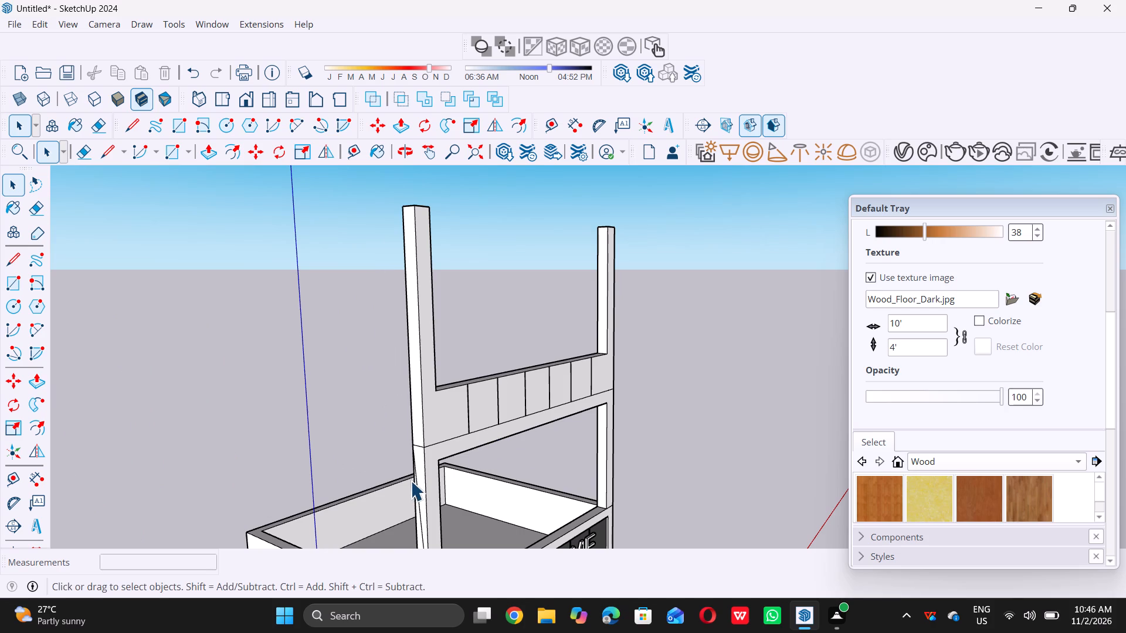
scroll(406, 484, down, 6)
middle_drag(403, 502, 420, 502)
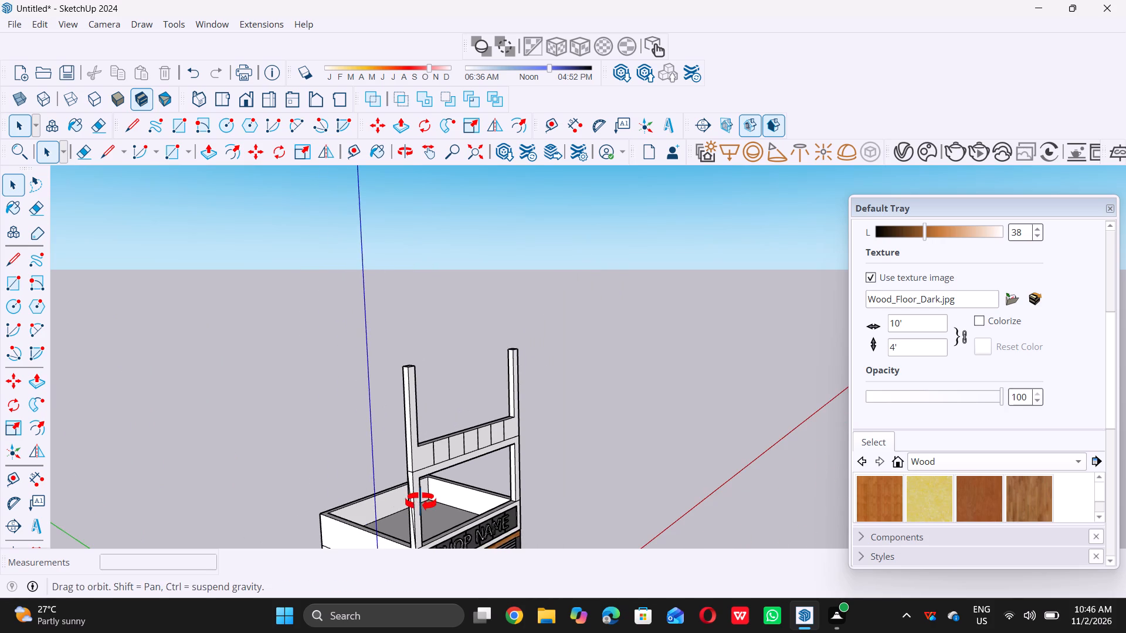
middle_drag(420, 502, 471, 488)
scroll(450, 476, up, 13)
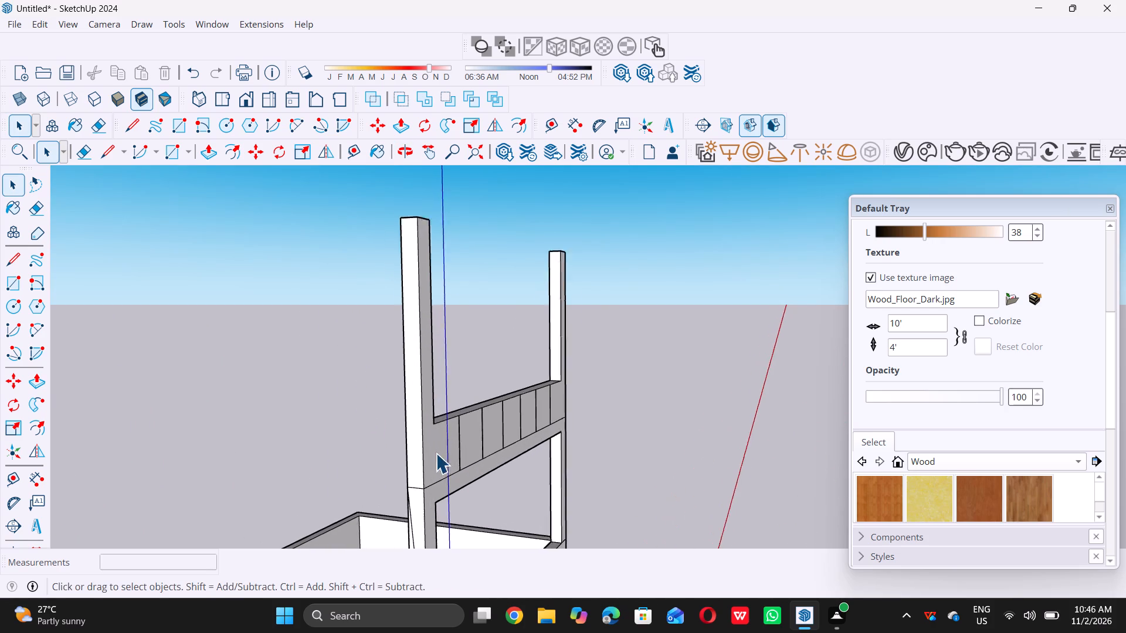
scroll(431, 466, up, 6)
click(430, 469)
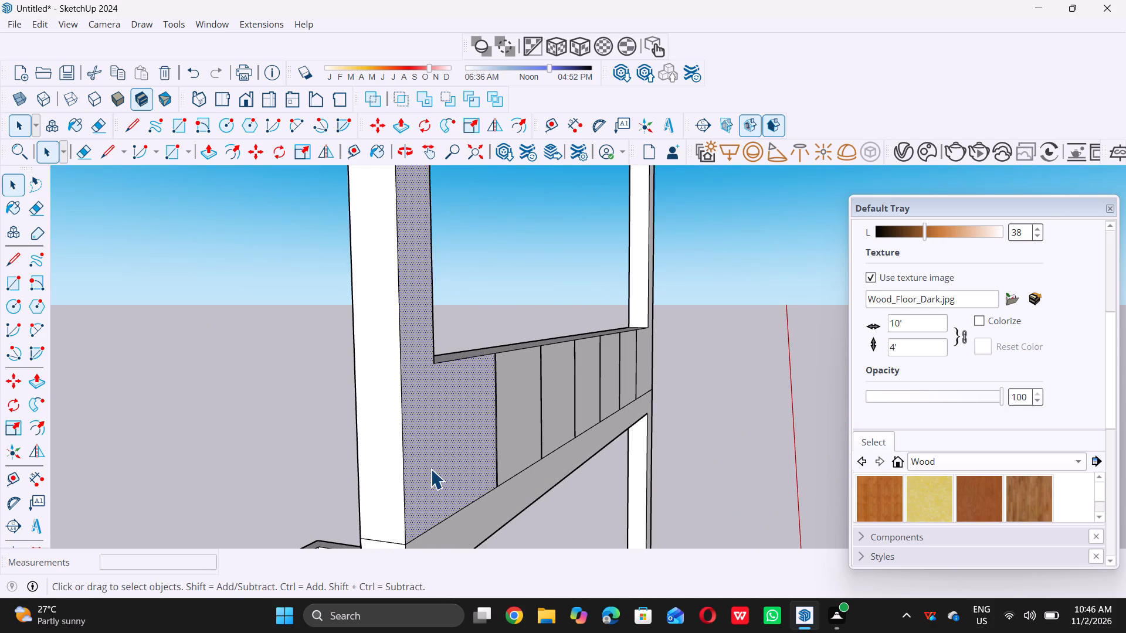
key(p)
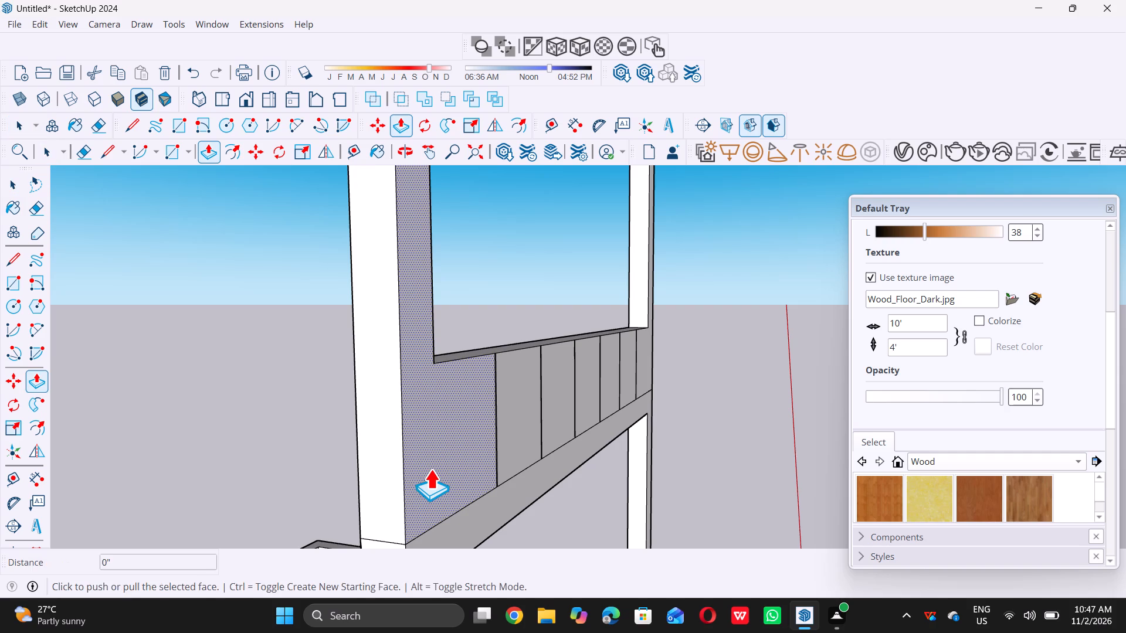
click(430, 469)
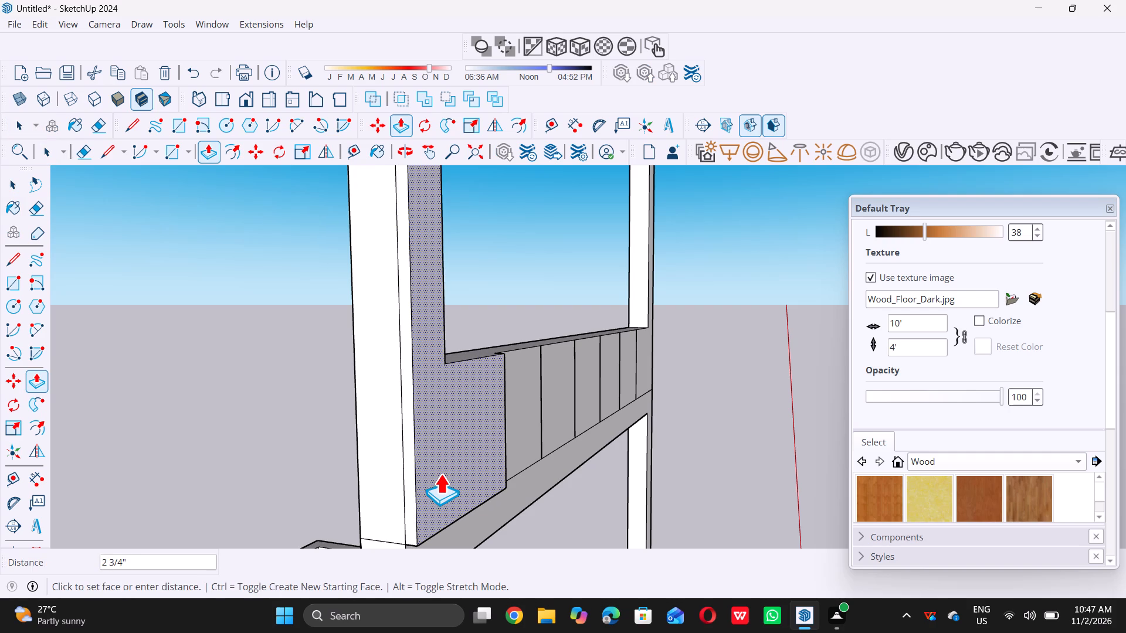
scroll(440, 474, down, 9)
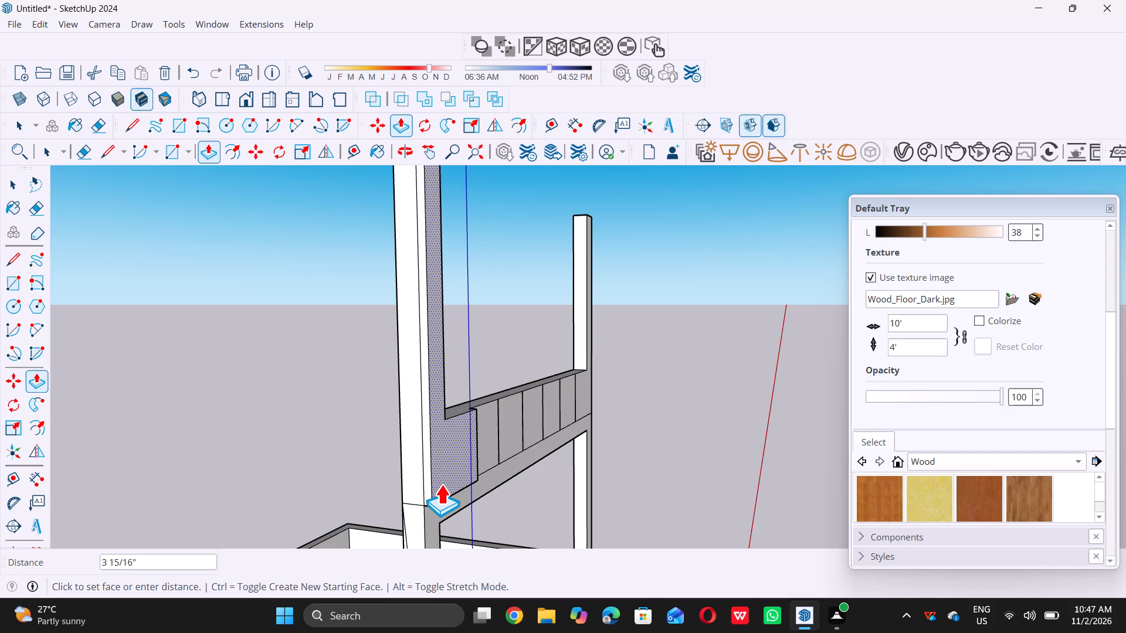
key(1)
key(shift+quotedbl)
key(Return)
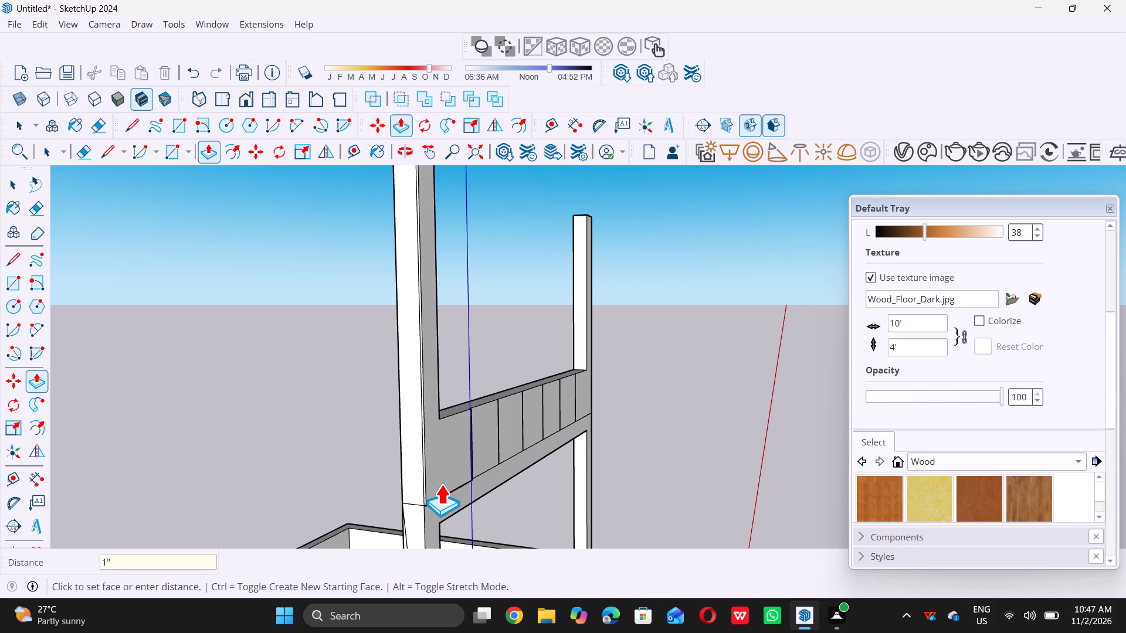
key(space)
Pull the first narrow groove strip outward 1", flush with the raised leftmost face of the upper panel.
scroll(381, 408, down, 7)
middle_drag(403, 393, 383, 437)
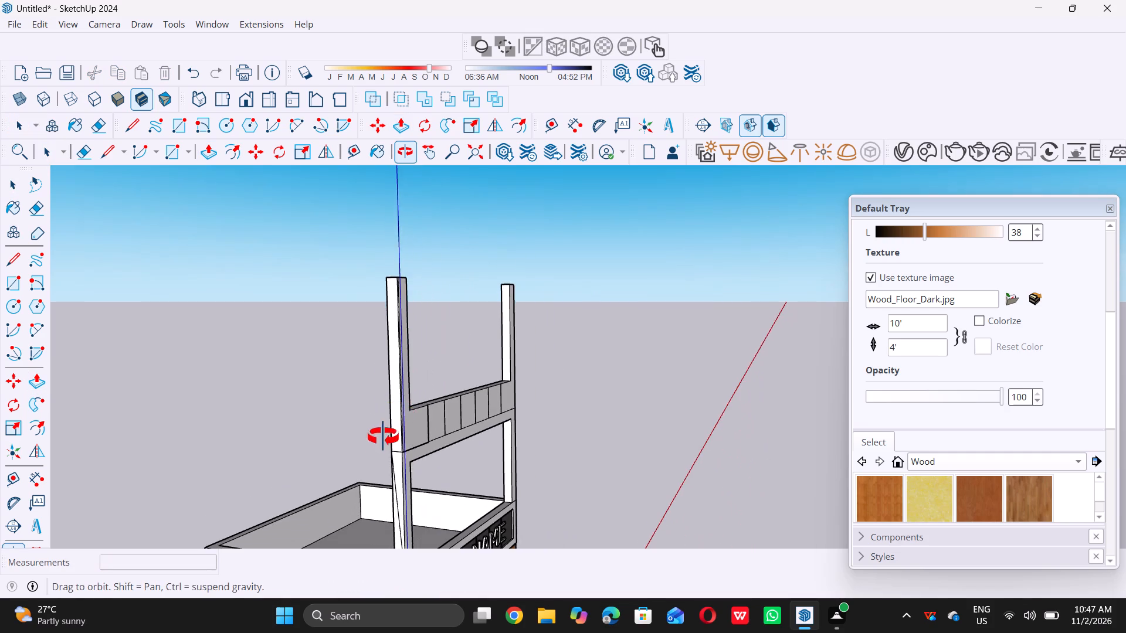
middle_drag(383, 437, 361, 458)
middle_drag(451, 444, 370, 440)
scroll(404, 397, up, 18)
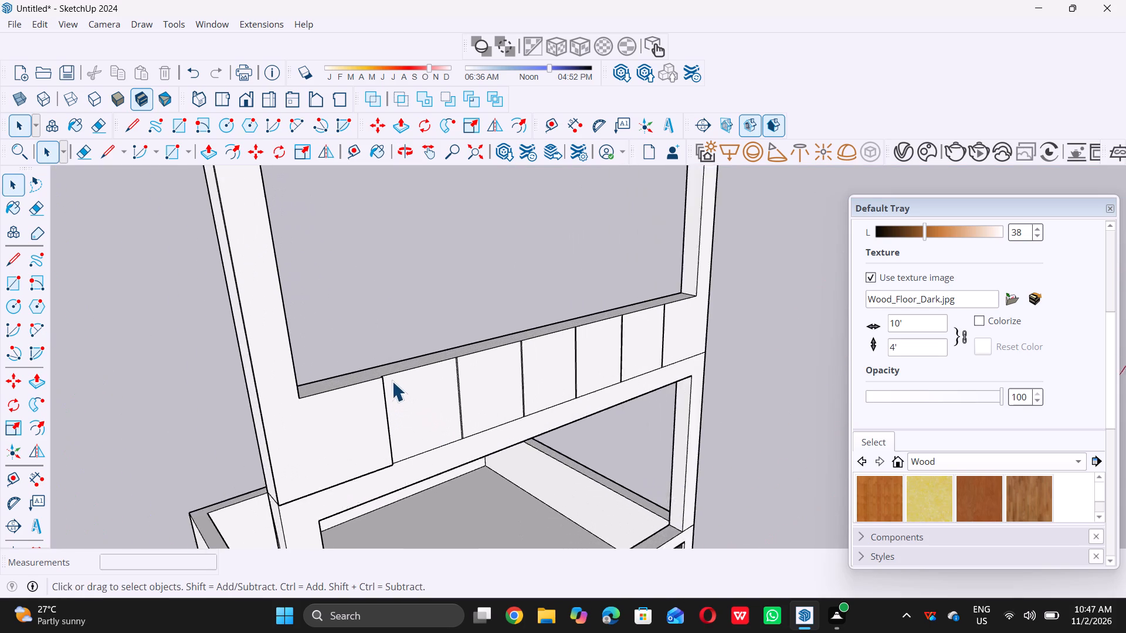
scroll(413, 409, up, 1)
middle_drag(413, 409, 349, 479)
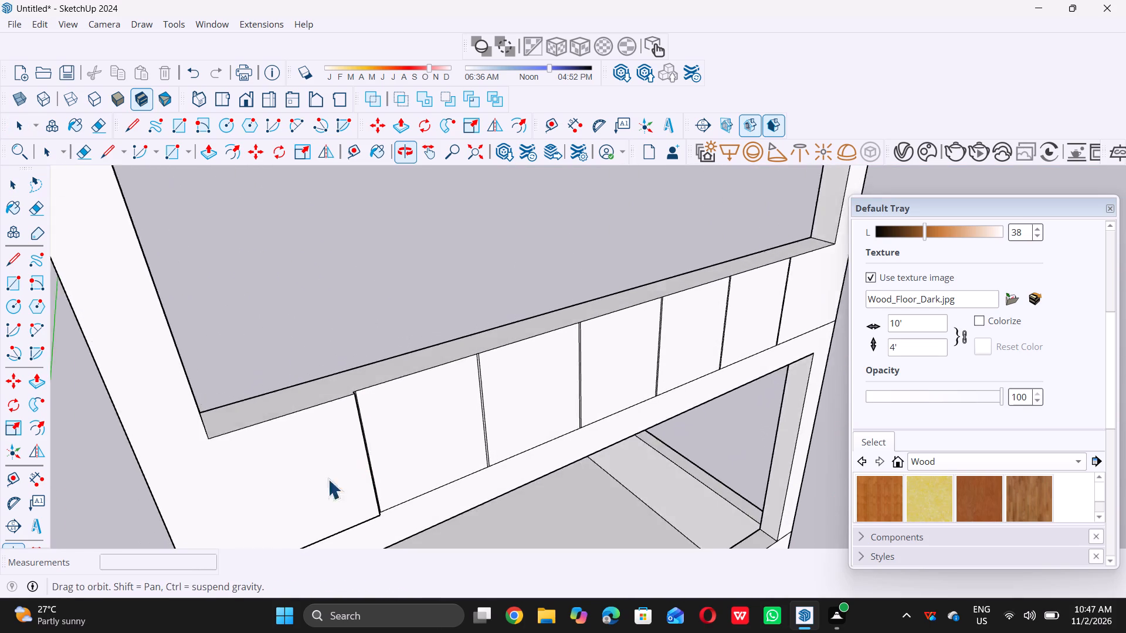
scroll(371, 407, up, 14)
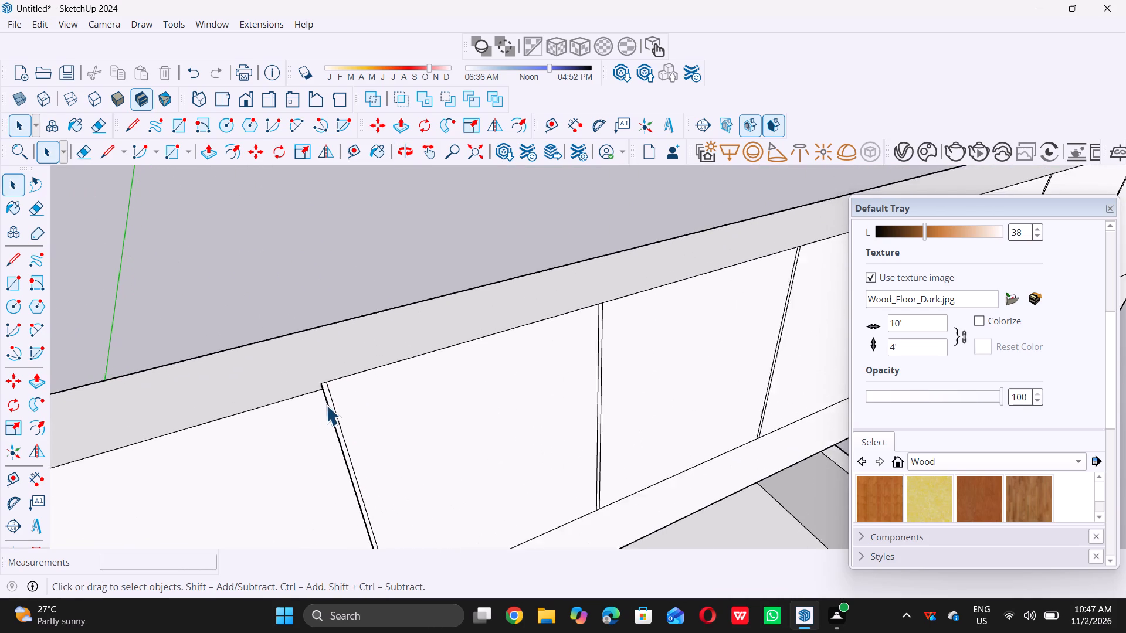
scroll(331, 396, up, 8)
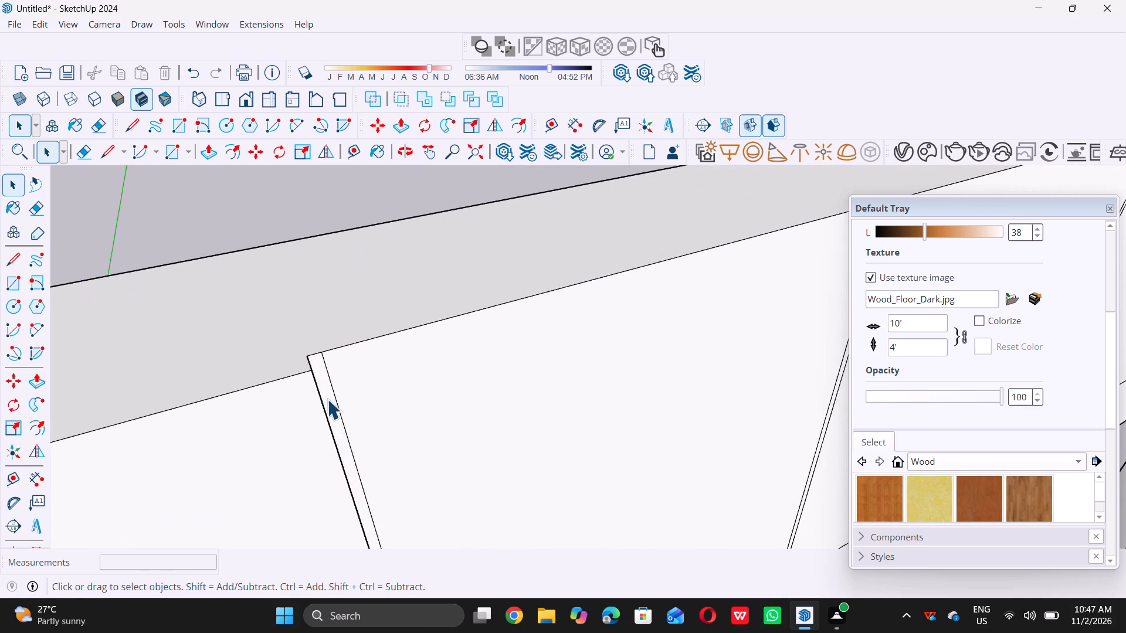
scroll(327, 399, up, 1)
click(327, 399)
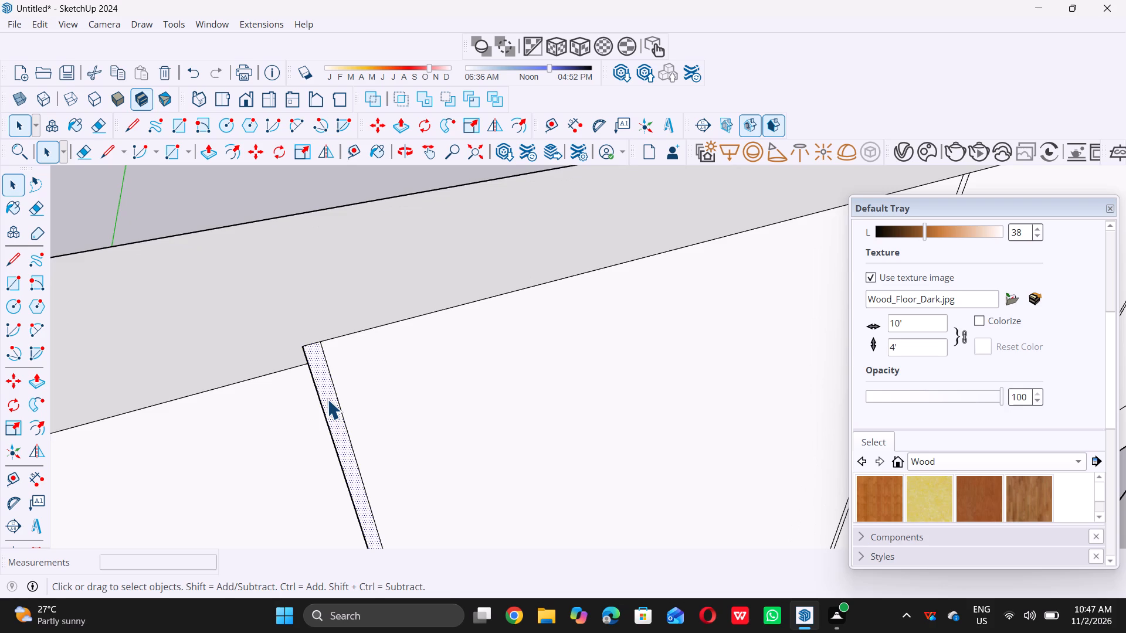
key(p)
click(327, 399)
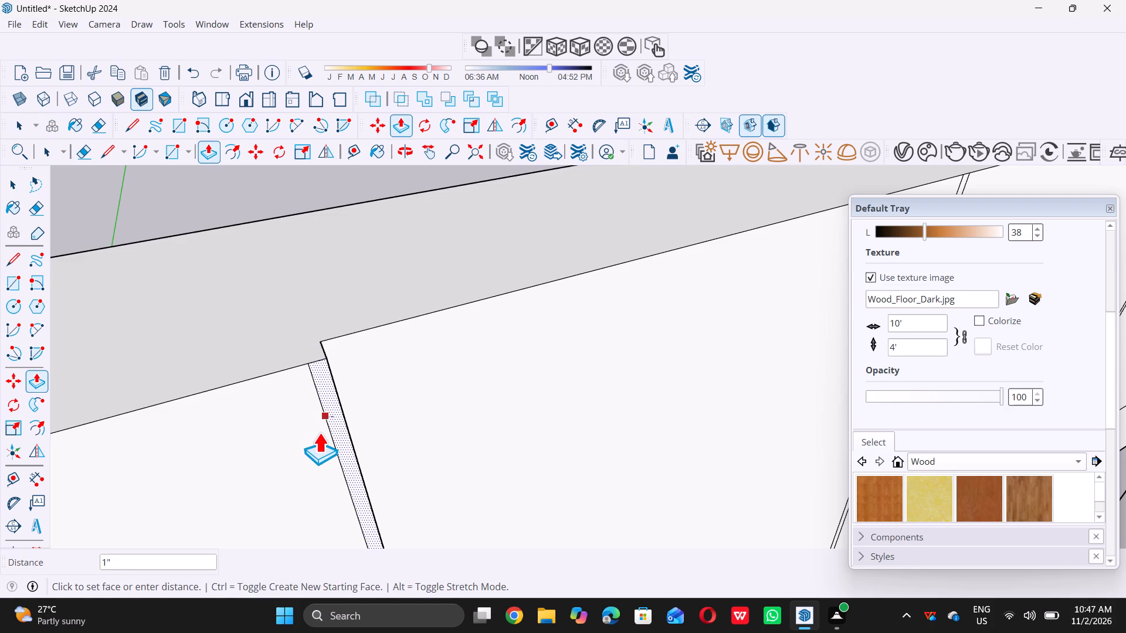
triple_click(319, 433)
key(space)
Pull the wide panel face between the first and second groove strips outward 1", flush with the first strip.
click(396, 418)
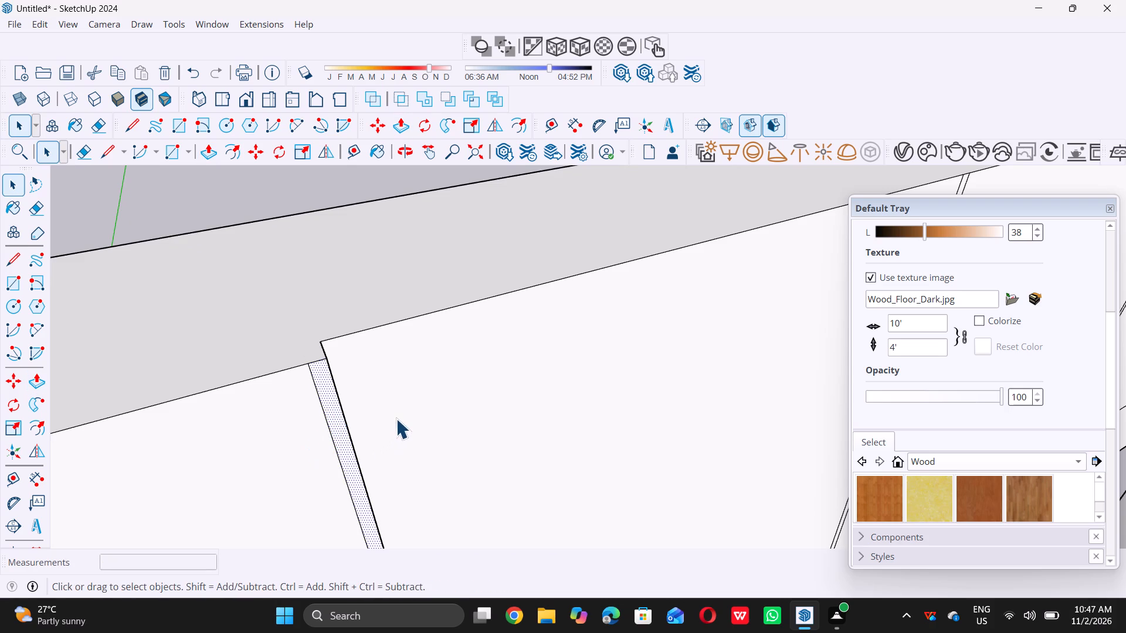
key(p)
click(396, 418)
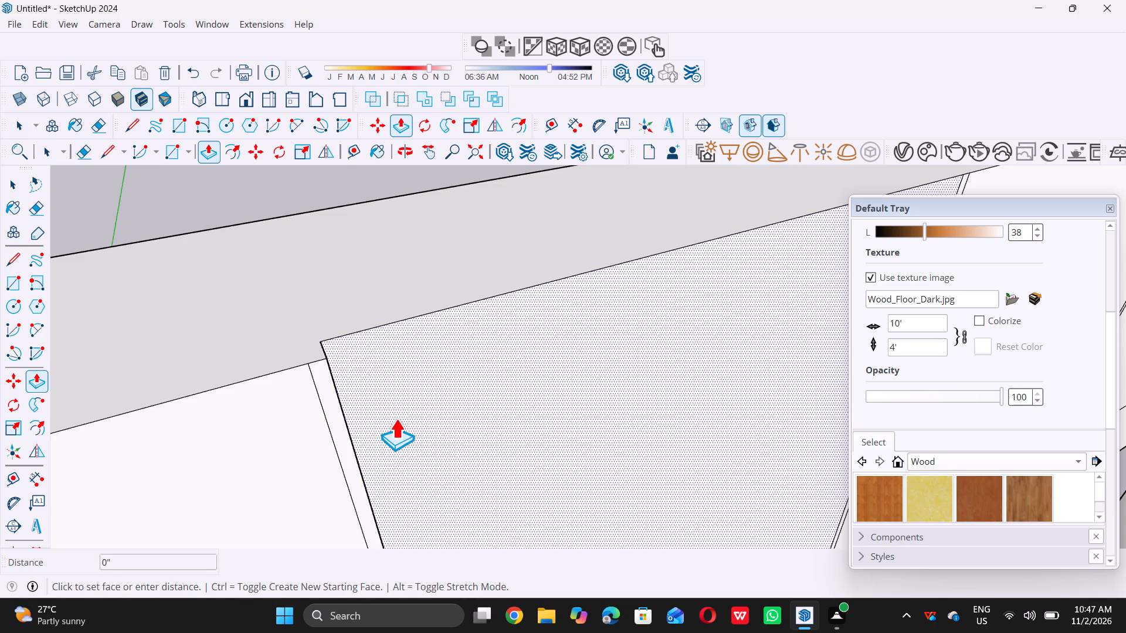
triple_click(357, 467)
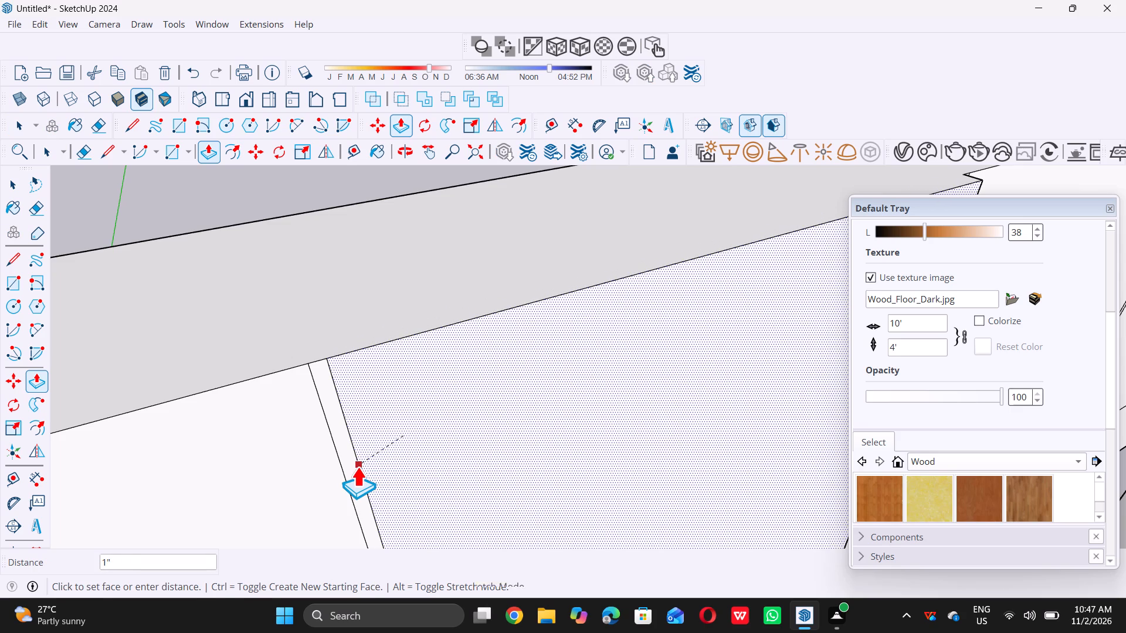
key(space)
Pull the second narrow groove strip outward 1", flush with the raised panel face on its left.
scroll(281, 445, down, 20)
scroll(281, 445, down, 3)
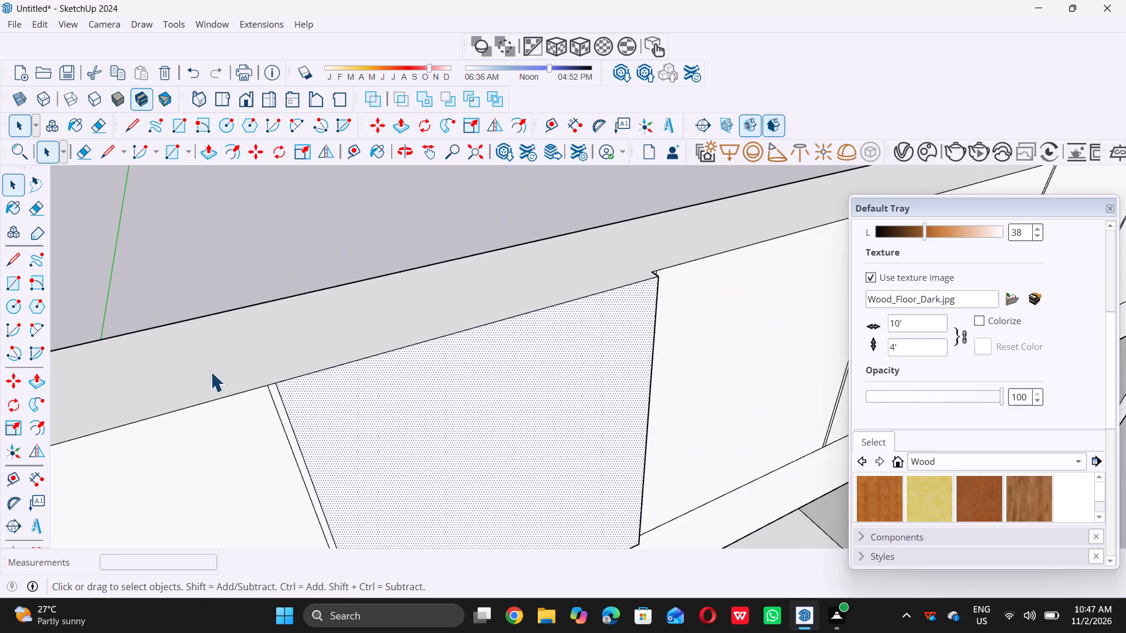
scroll(211, 372, down, 12)
click(272, 256)
middle_drag(567, 451, 566, 449)
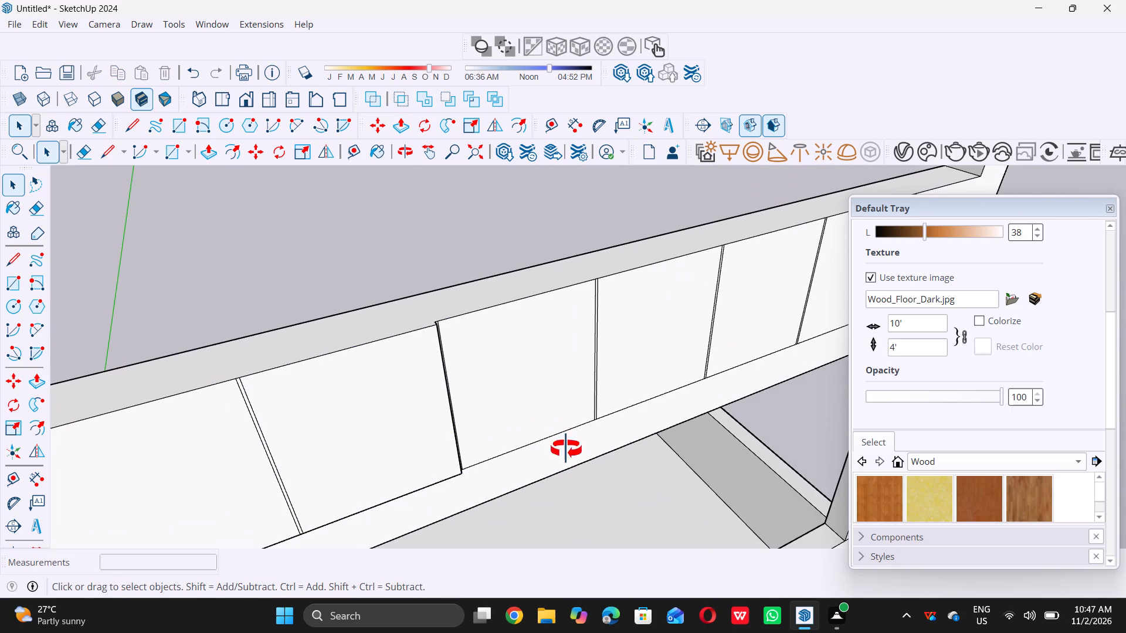
middle_drag(566, 449, 453, 399)
scroll(394, 308, up, 2)
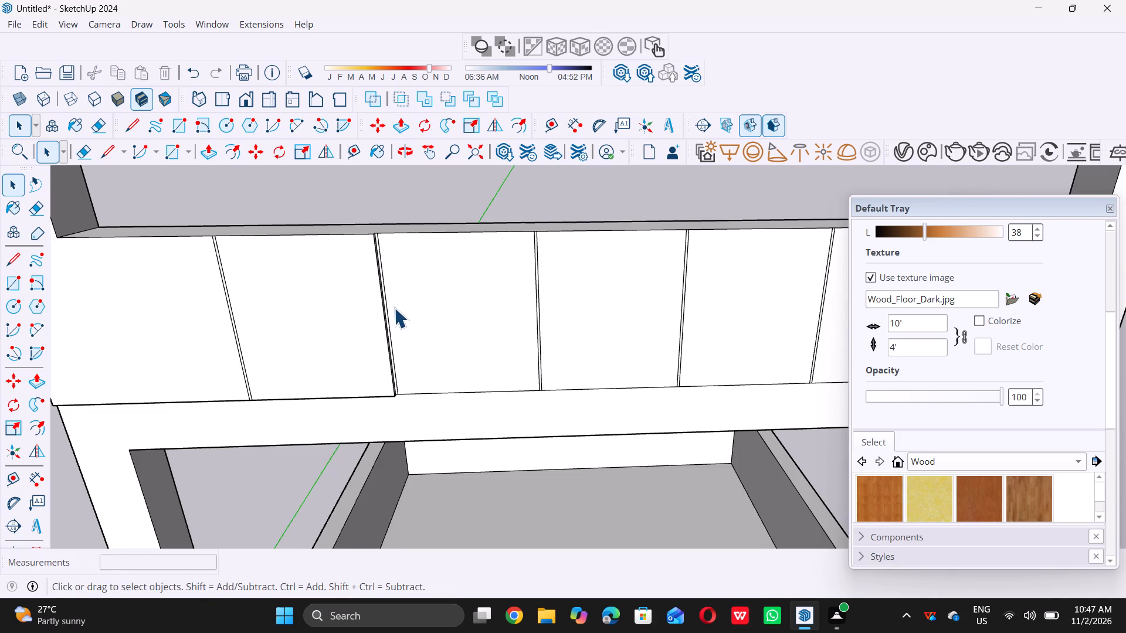
scroll(394, 308, up, 13)
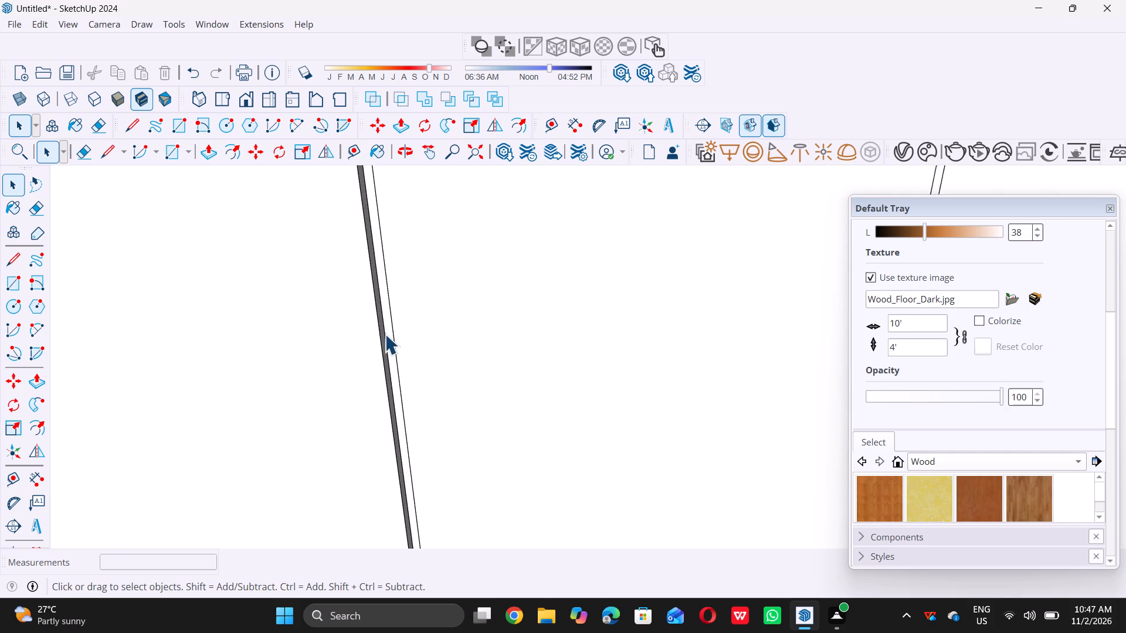
scroll(385, 334, up, 3)
click(388, 339)
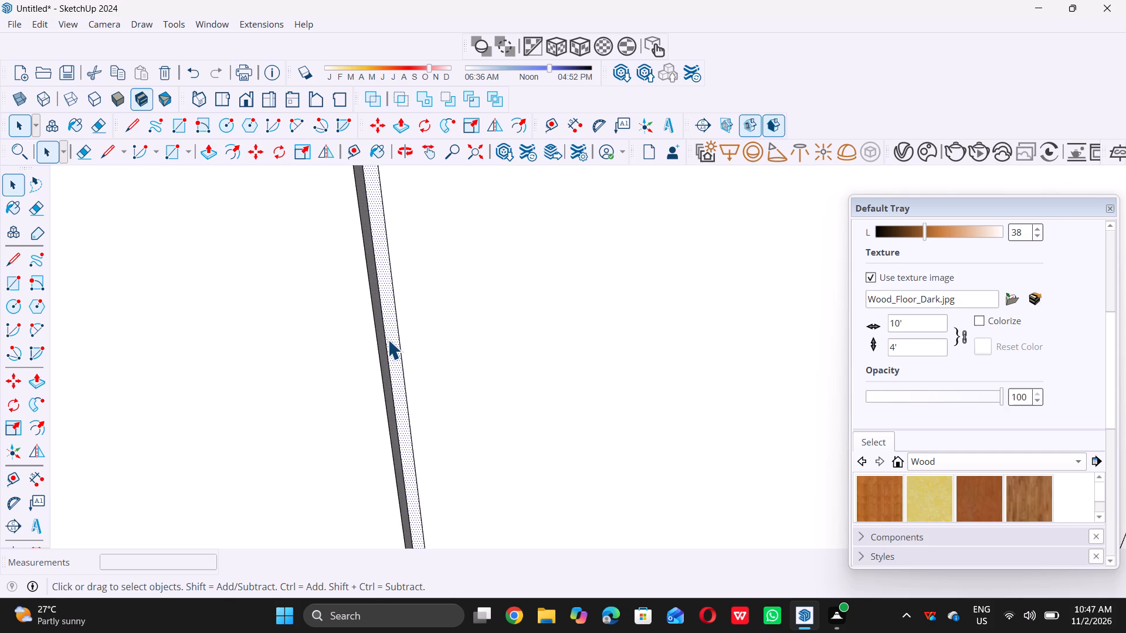
key(p)
click(387, 341)
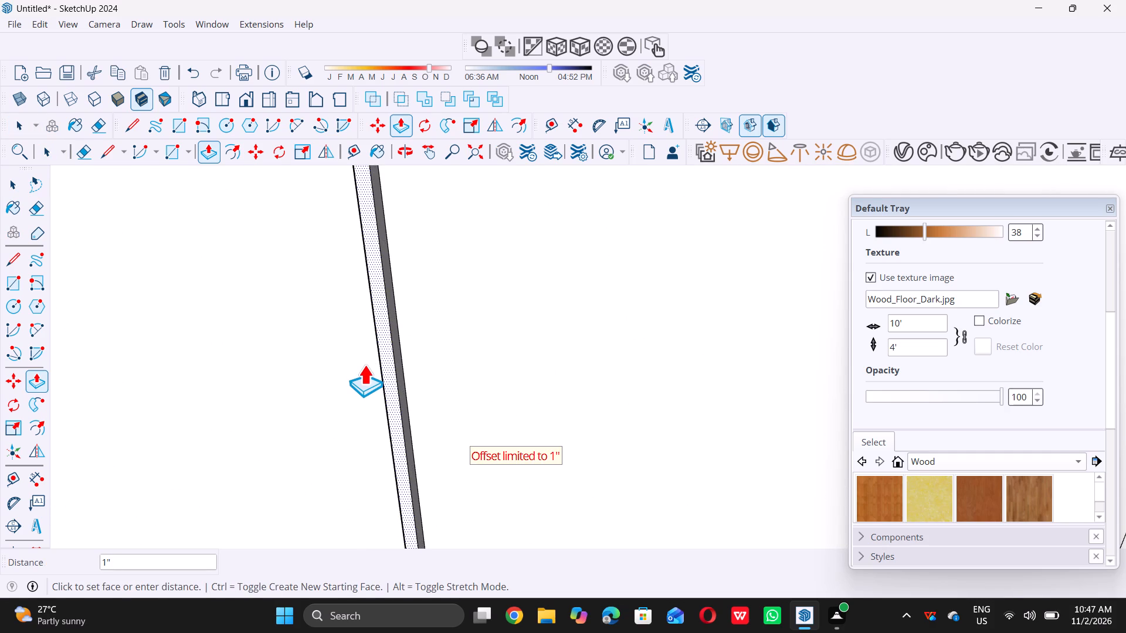
click(362, 365)
key(space)
Push/Pull the wide panel face between the second and third groove strips outward 1", flush with the raised second strip.
scroll(361, 366, down, 12)
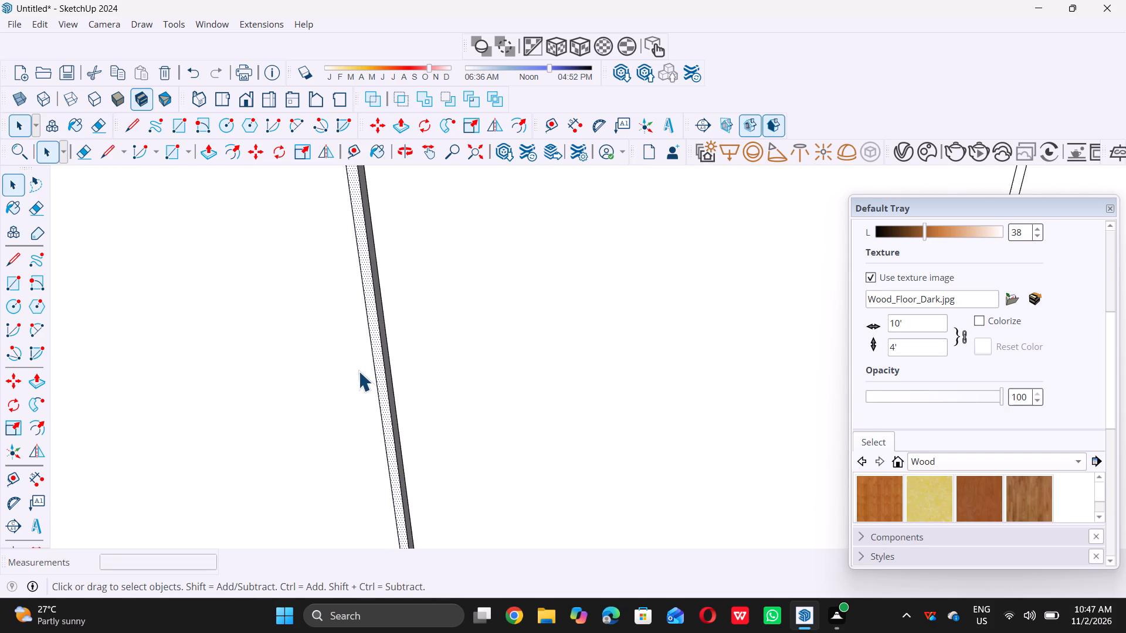
scroll(457, 392, down, 13)
click(463, 412)
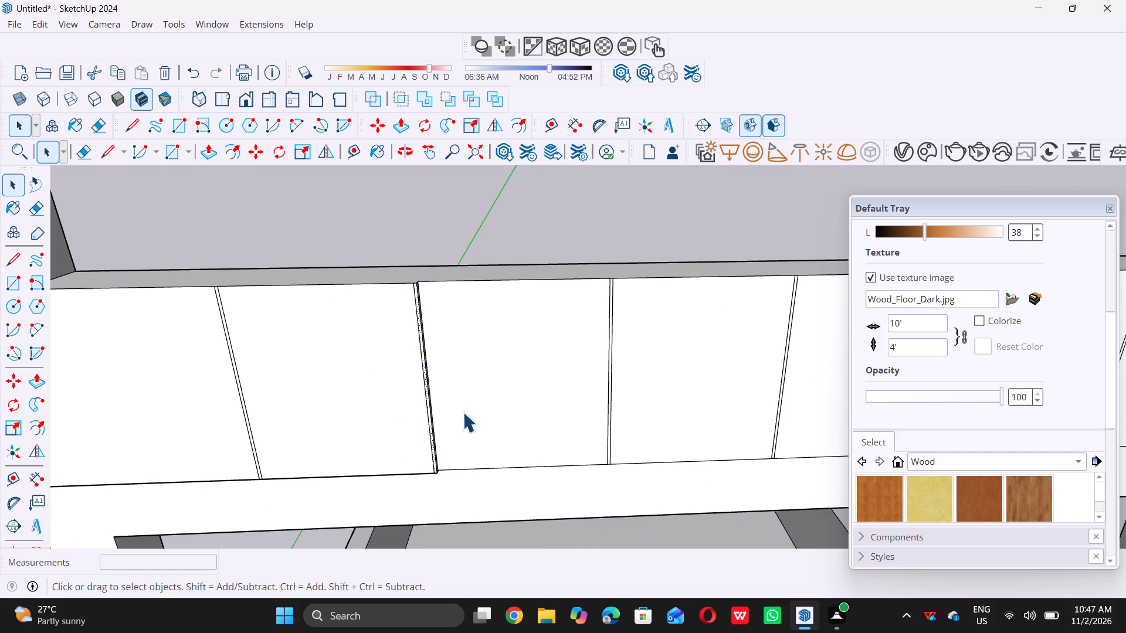
key(p)
click(463, 412)
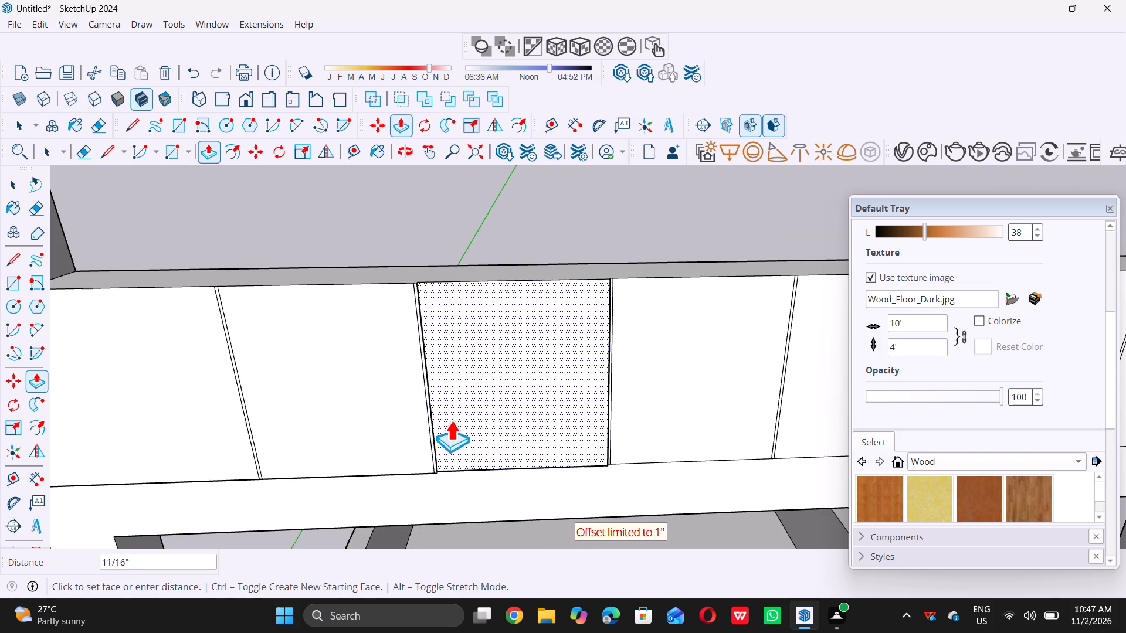
scroll(434, 424, up, 16)
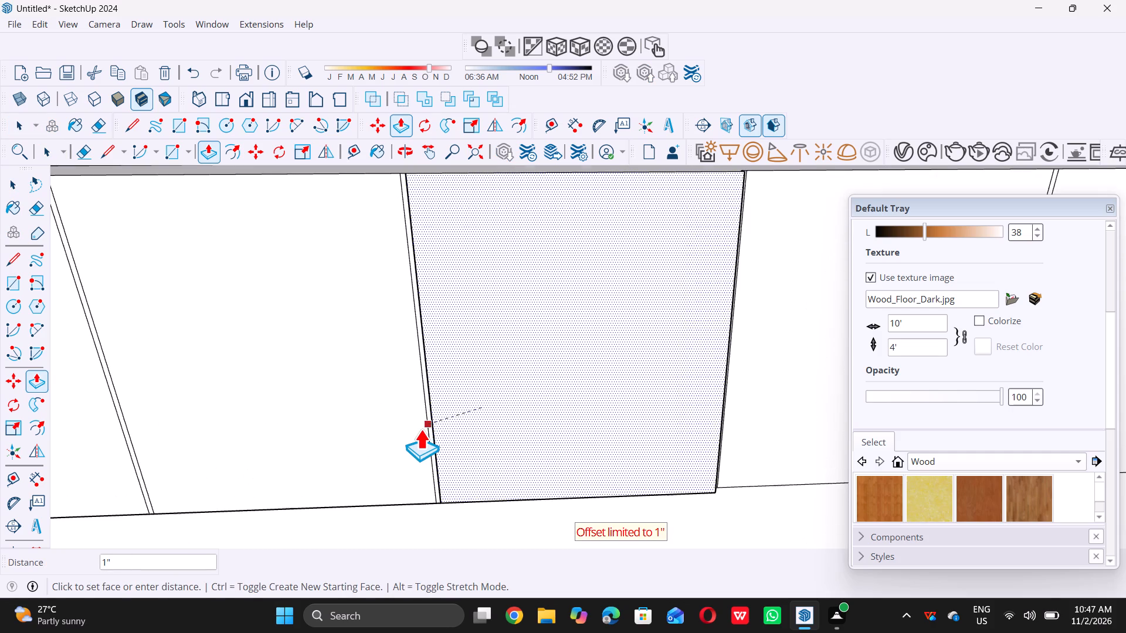
scroll(433, 431, up, 6)
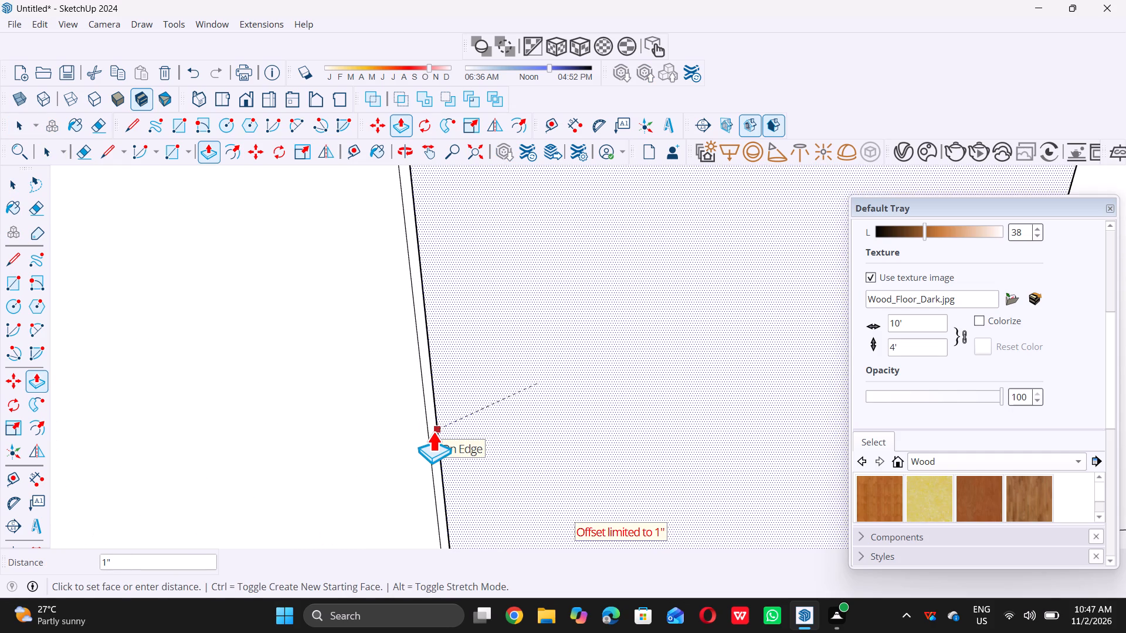
double_click(433, 431)
key(space)
Pull the third narrow groove strip outward 1", flush with the raised panel face on its left.
scroll(390, 449, down, 5)
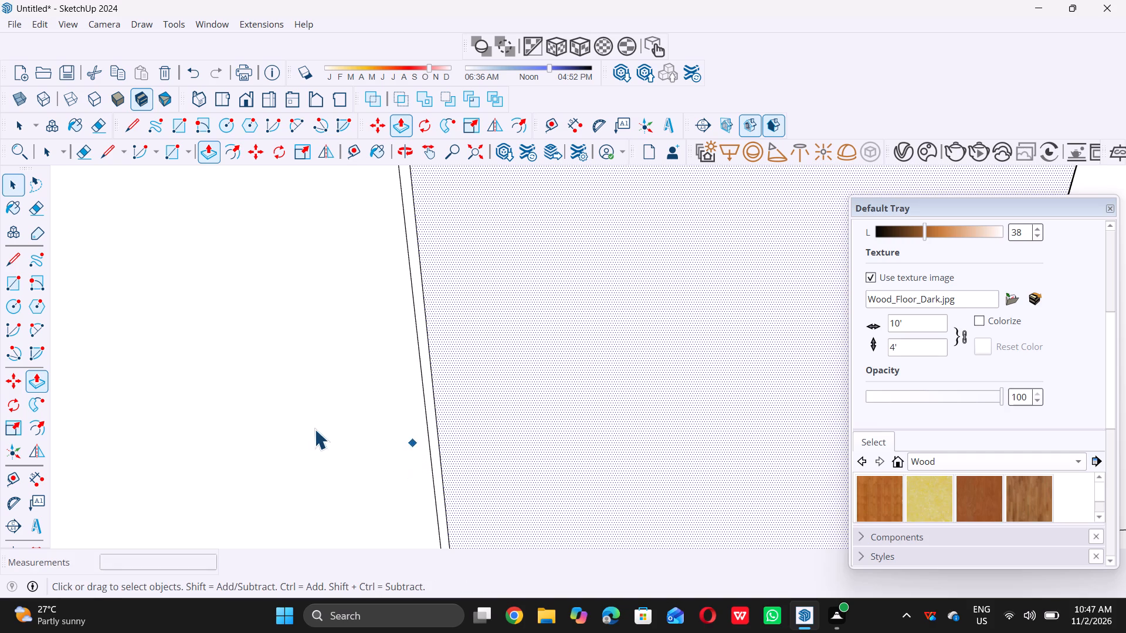
scroll(314, 429, down, 20)
scroll(314, 429, down, 8)
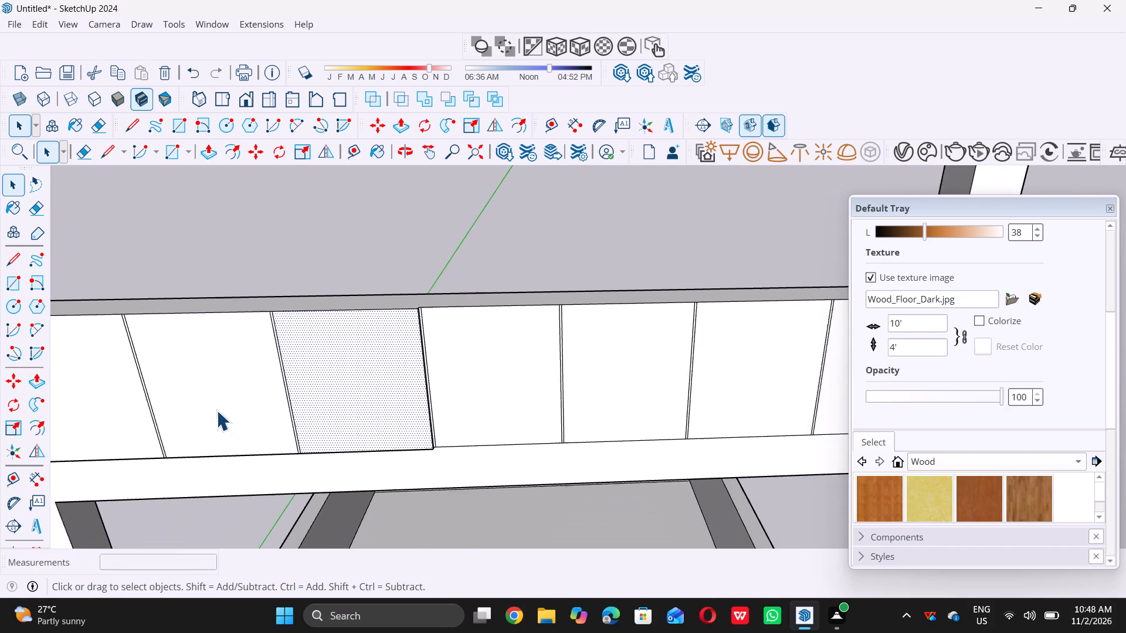
scroll(578, 437, up, 6)
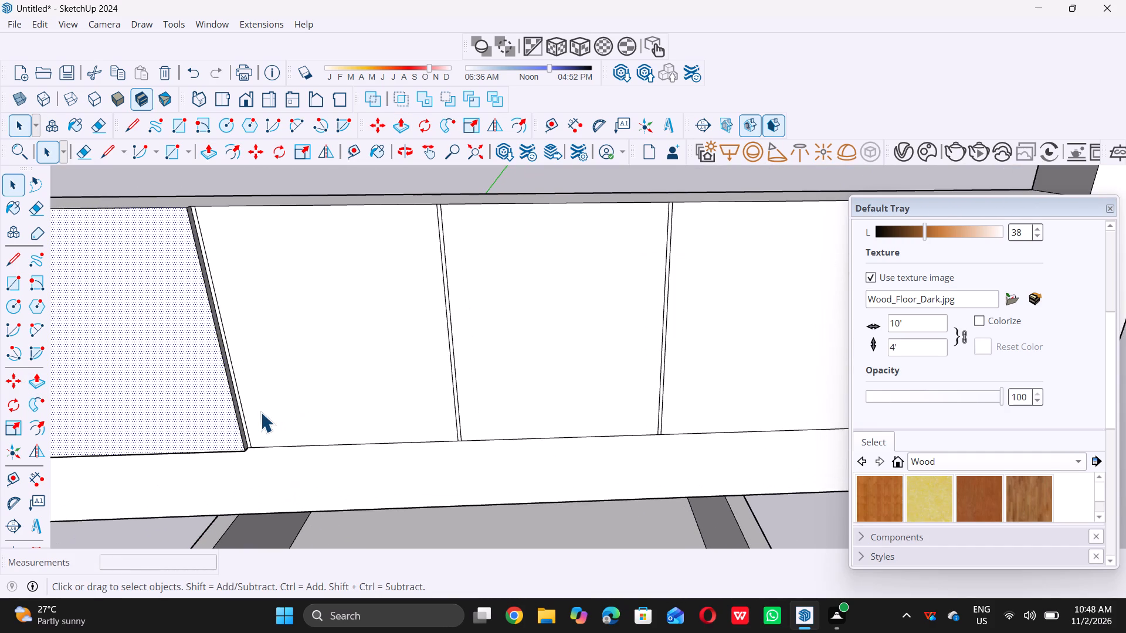
scroll(260, 412, up, 12)
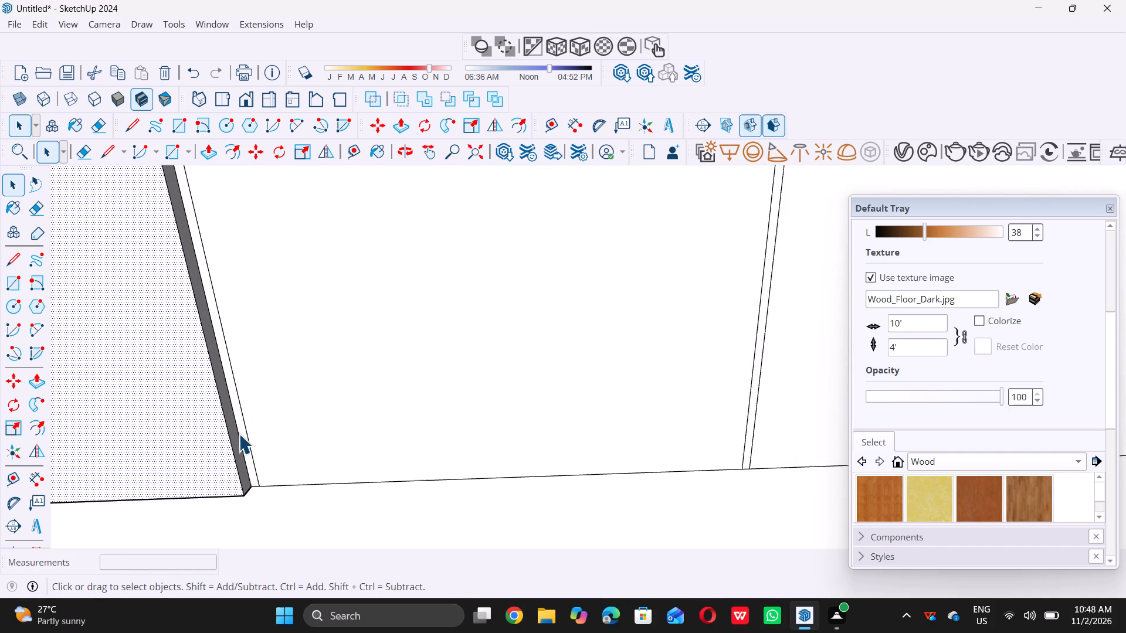
scroll(239, 434, up, 4)
click(242, 431)
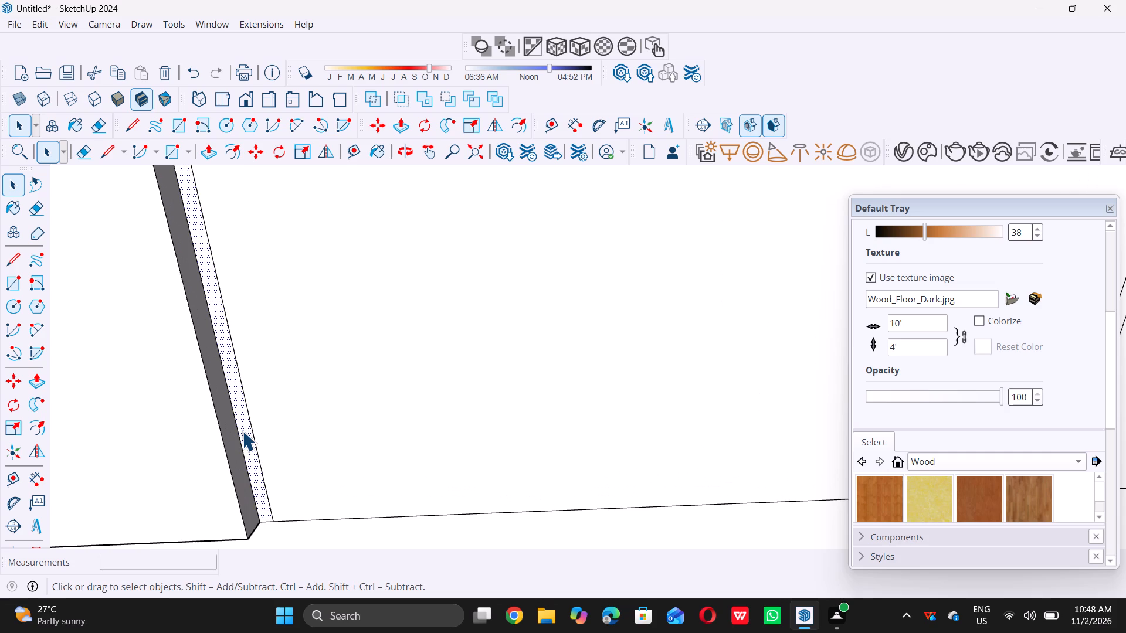
key(p)
click(242, 431)
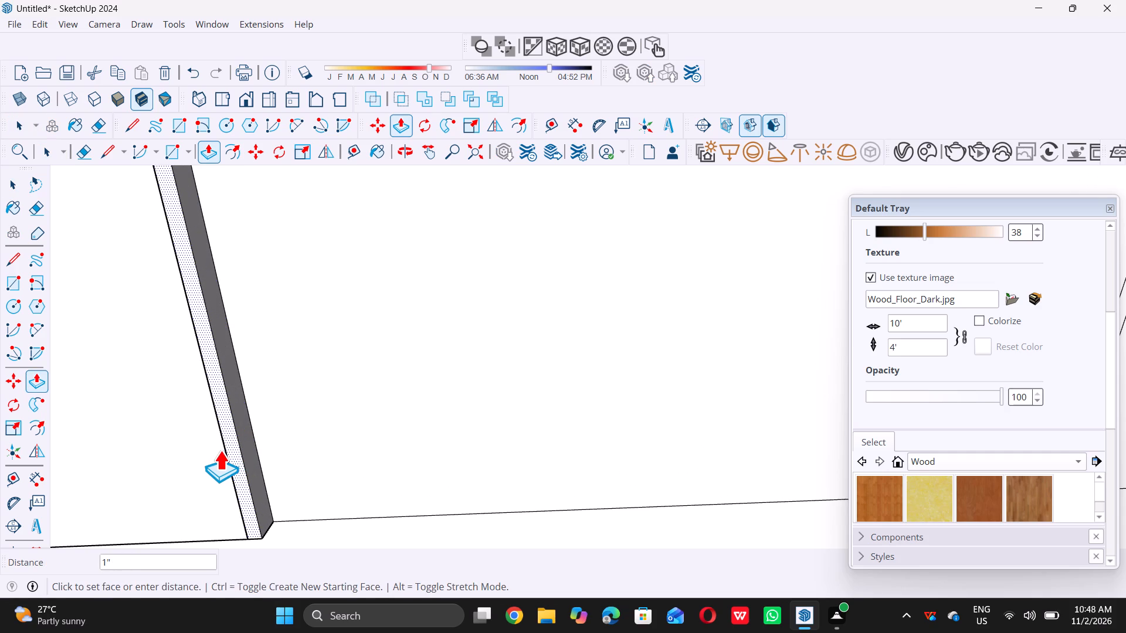
scroll(219, 450, up, 7)
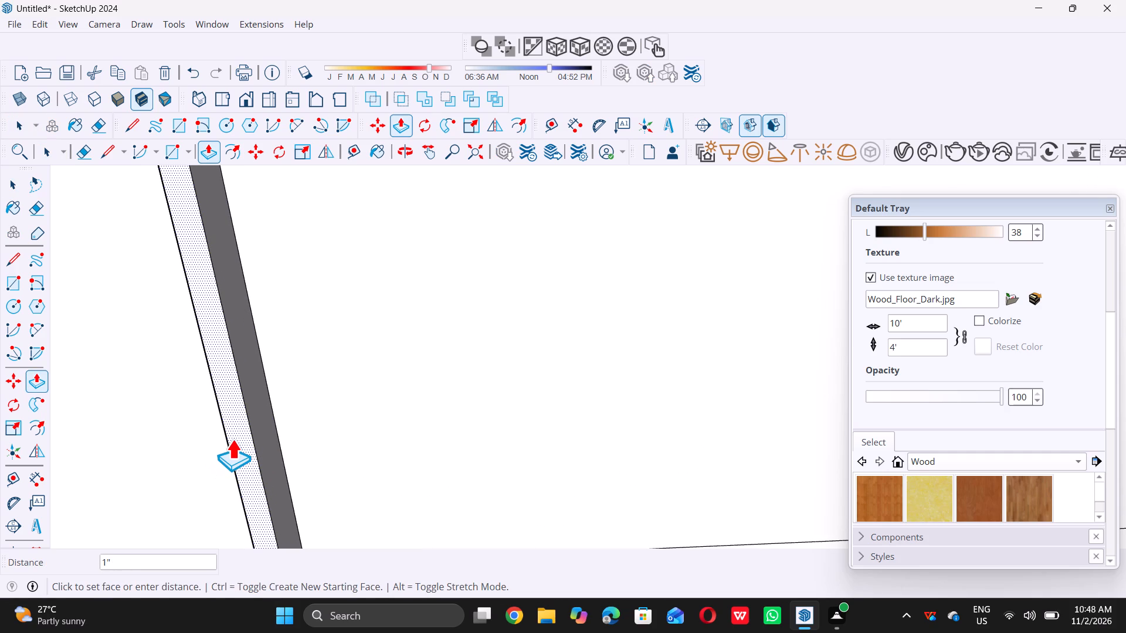
click(228, 437)
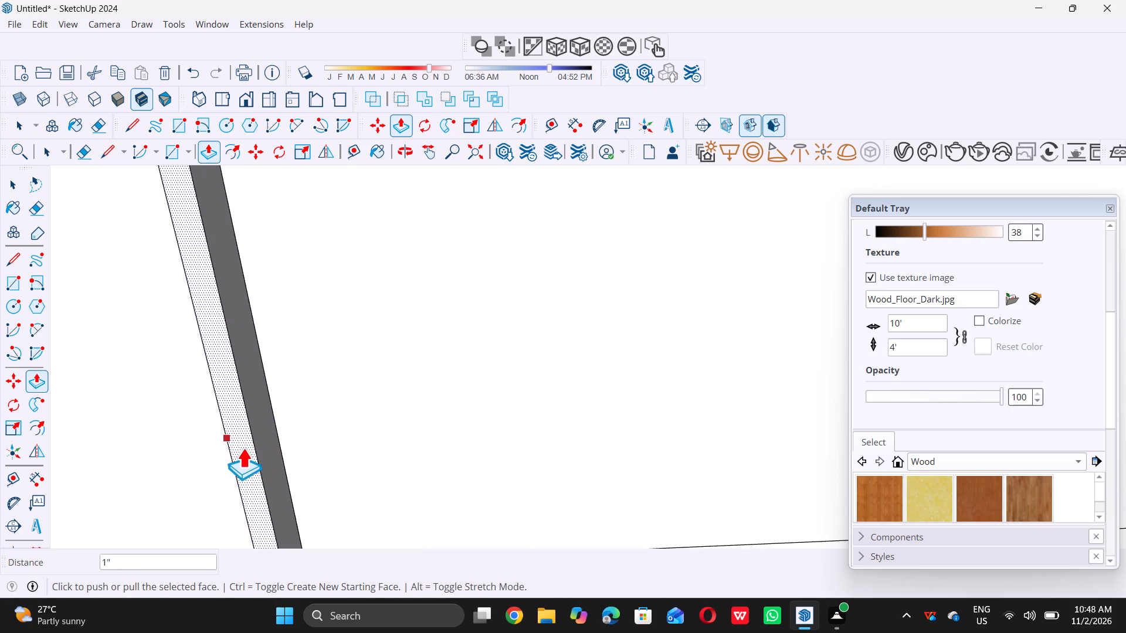
key(space)
Pull the wide panel face between the third and fourth groove strips outward 1", flush with the third strip.
click(358, 452)
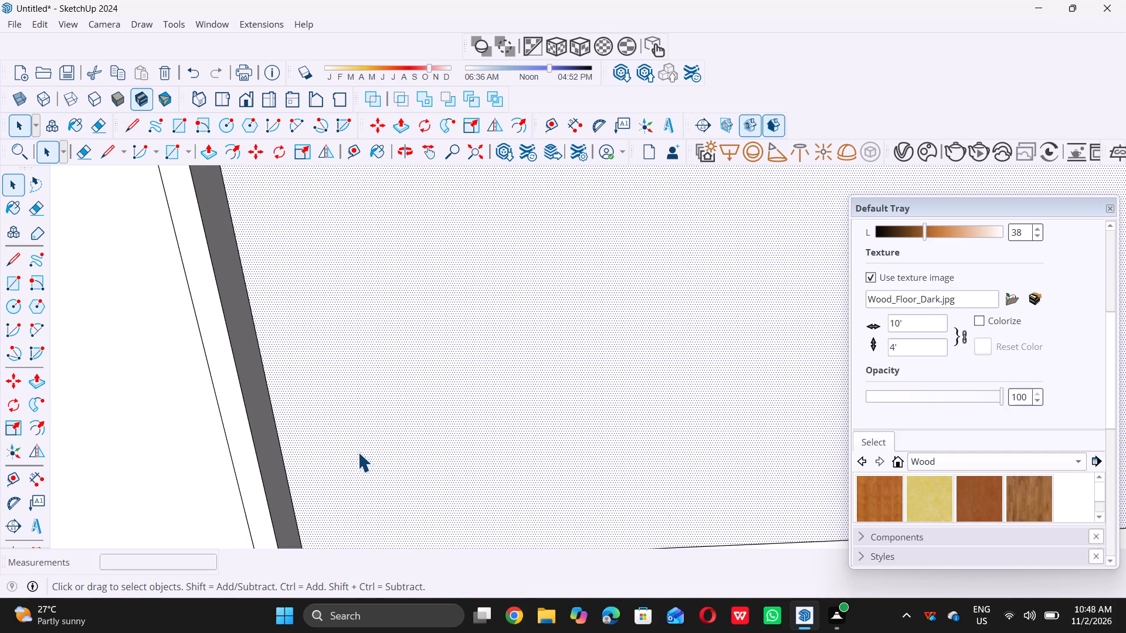
key(p)
click(358, 452)
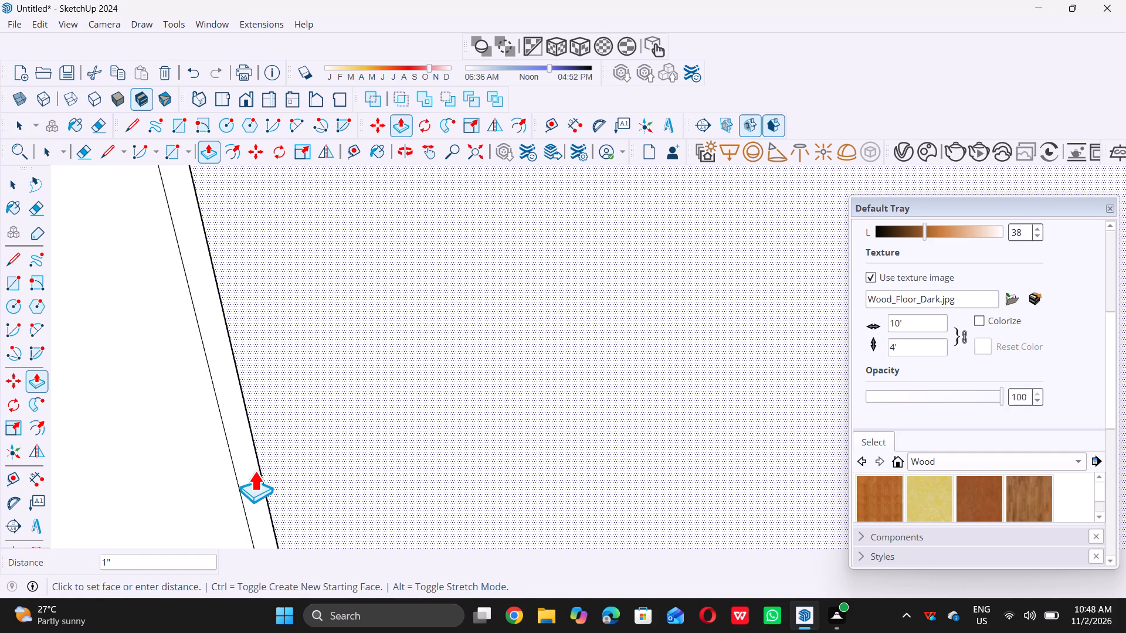
click(257, 467)
key(space)
Pull the fourth narrow groove strip outward 1", flush with the raised panel face on its left.
scroll(258, 467, down, 10)
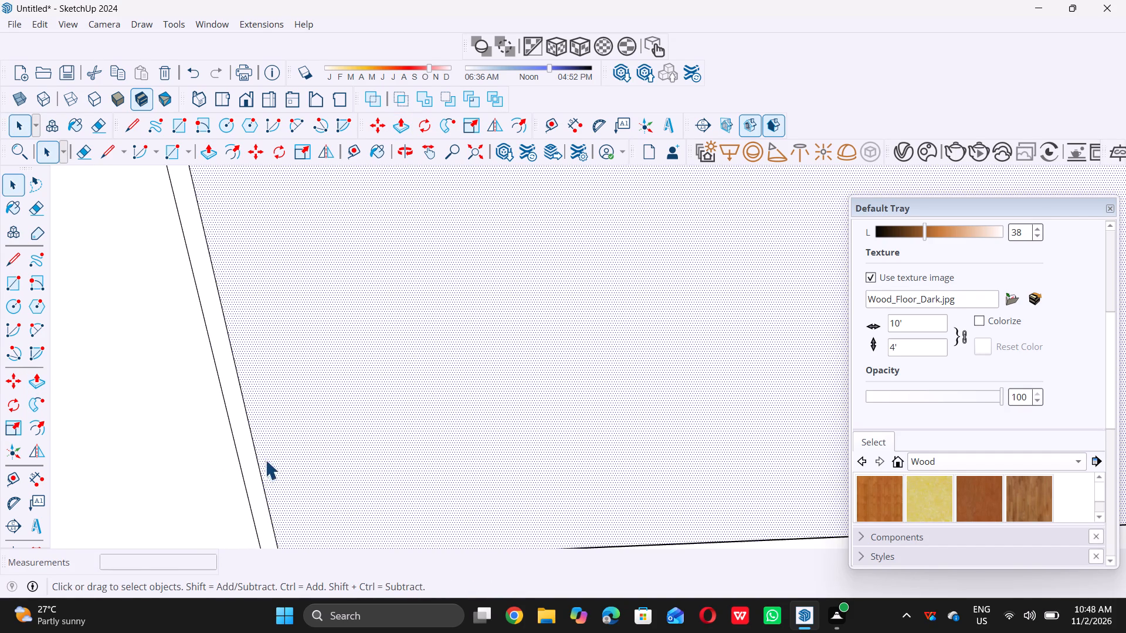
scroll(265, 460, down, 20)
scroll(265, 460, down, 11)
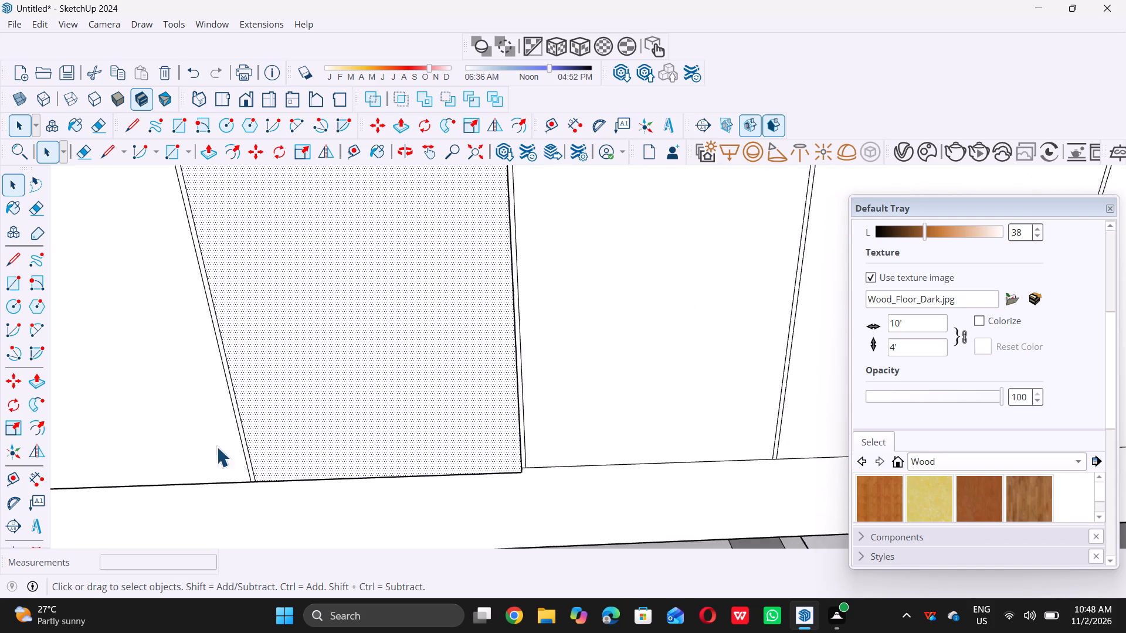
scroll(216, 447, down, 3)
scroll(177, 382, down, 5)
scroll(428, 461, up, 3)
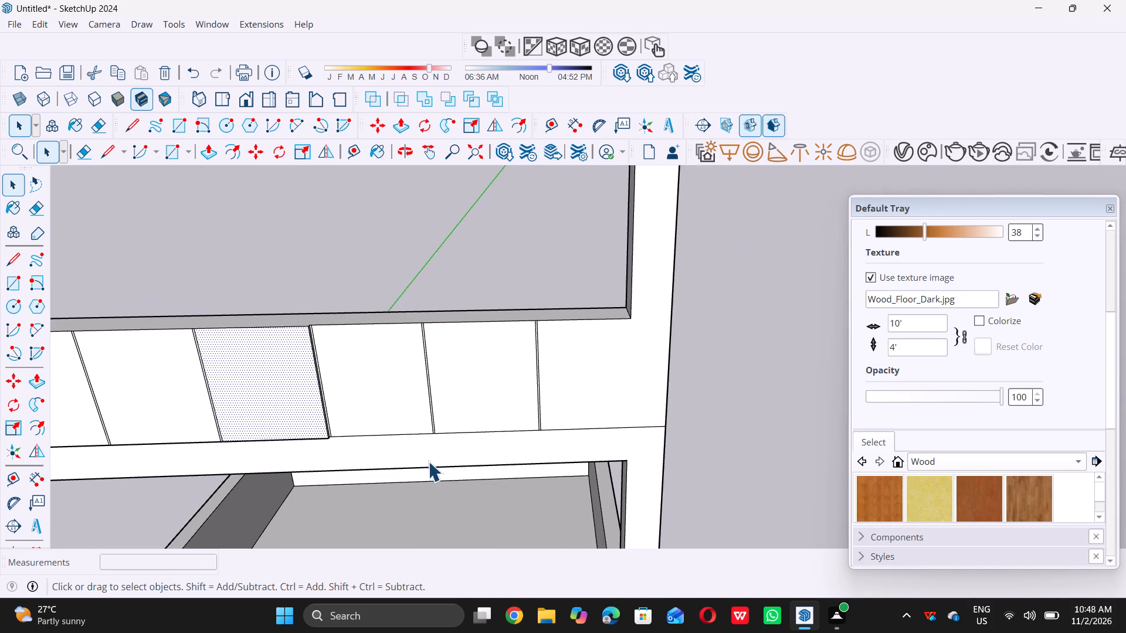
scroll(428, 461, up, 3)
scroll(264, 386, up, 10)
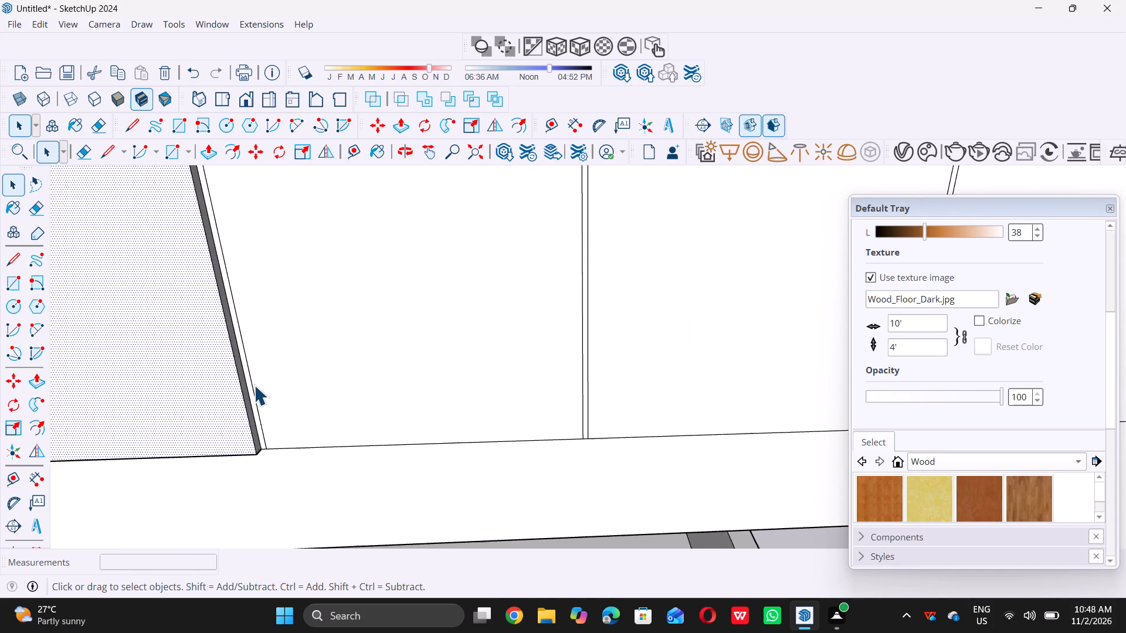
scroll(254, 385, up, 9)
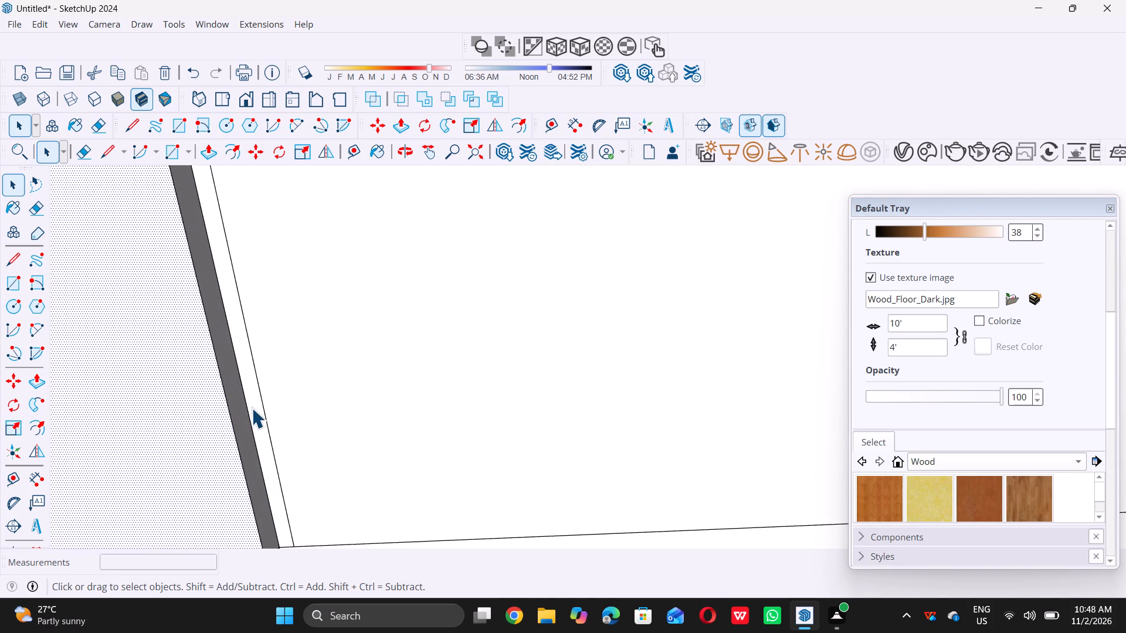
click(252, 408)
key(p)
click(252, 408)
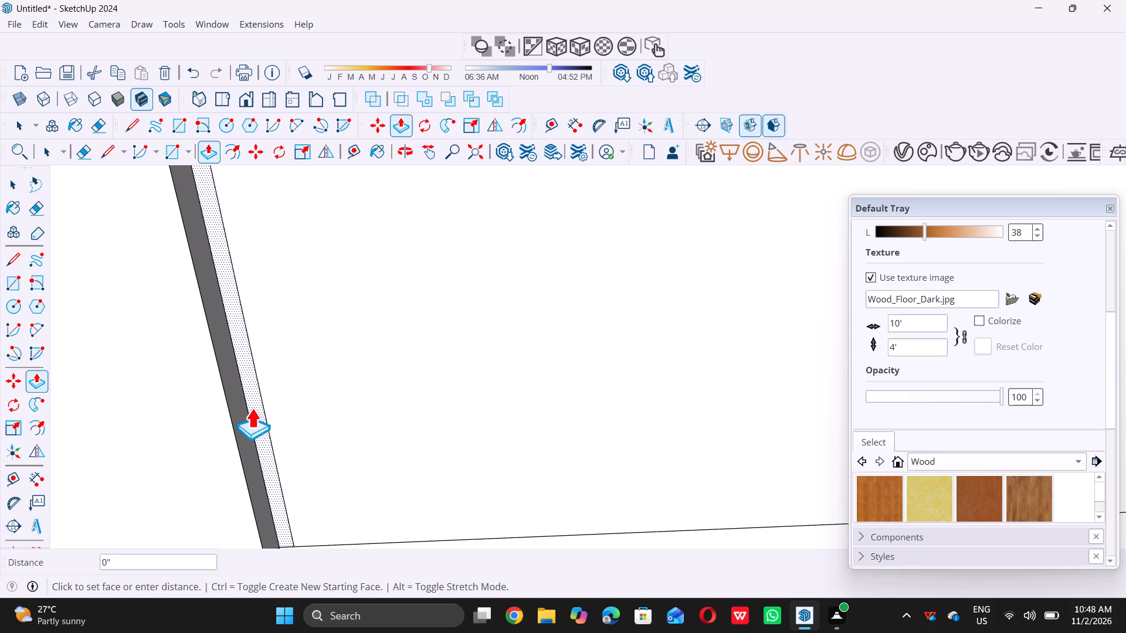
click(228, 435)
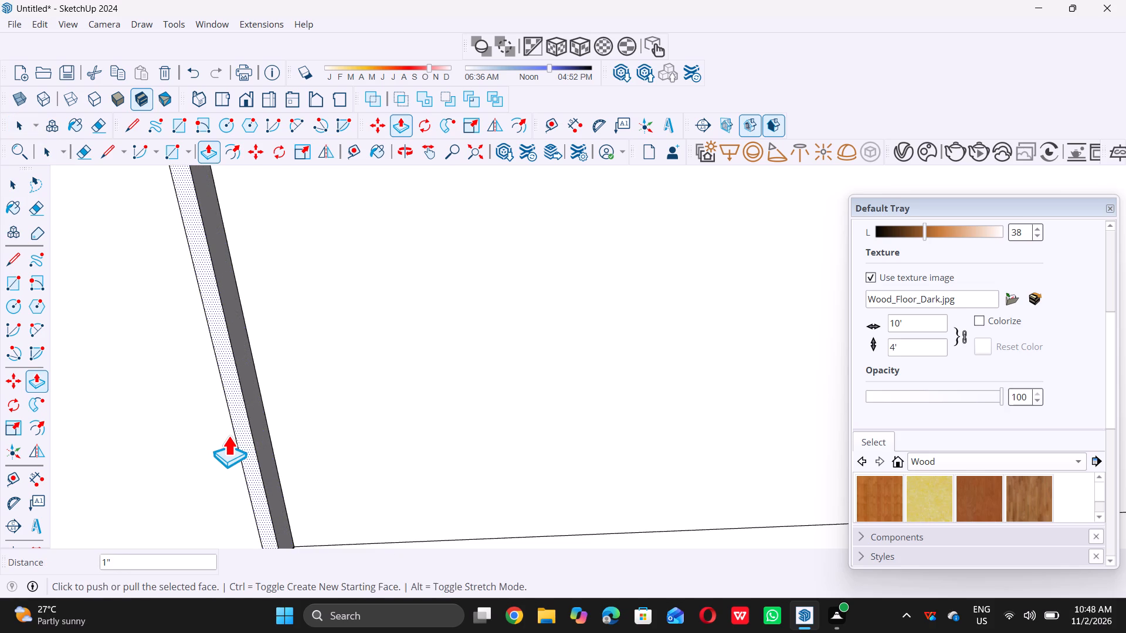
key(space)
Pull the wide panel face between the fourth and fifth groove strips outward 1", flush with the fourth strip.
click(432, 433)
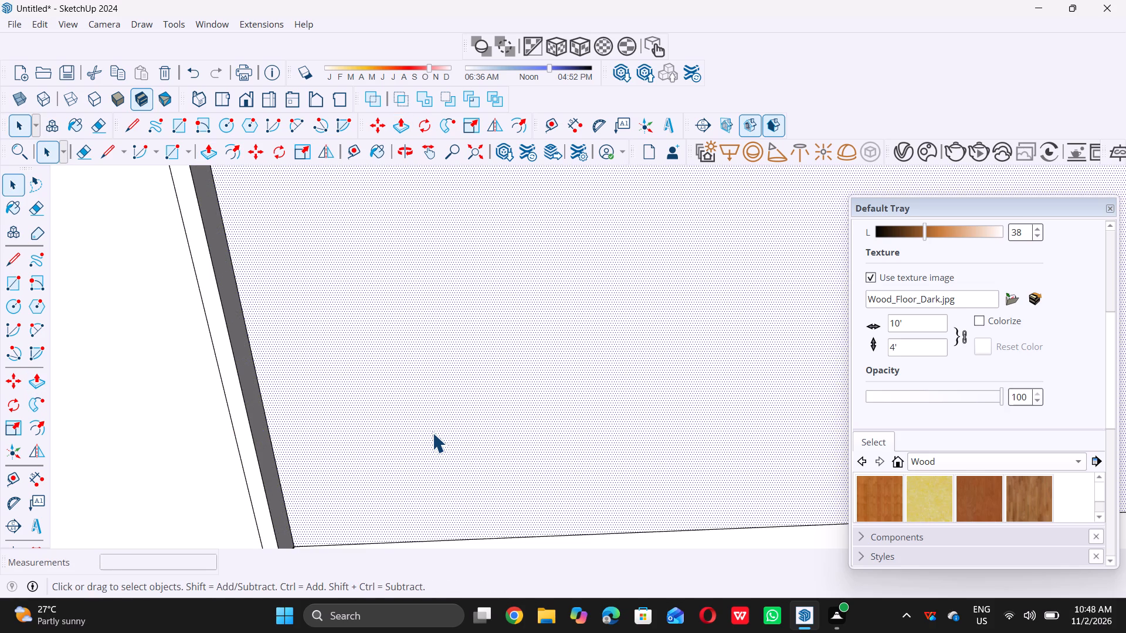
key(p)
double_click(432, 433)
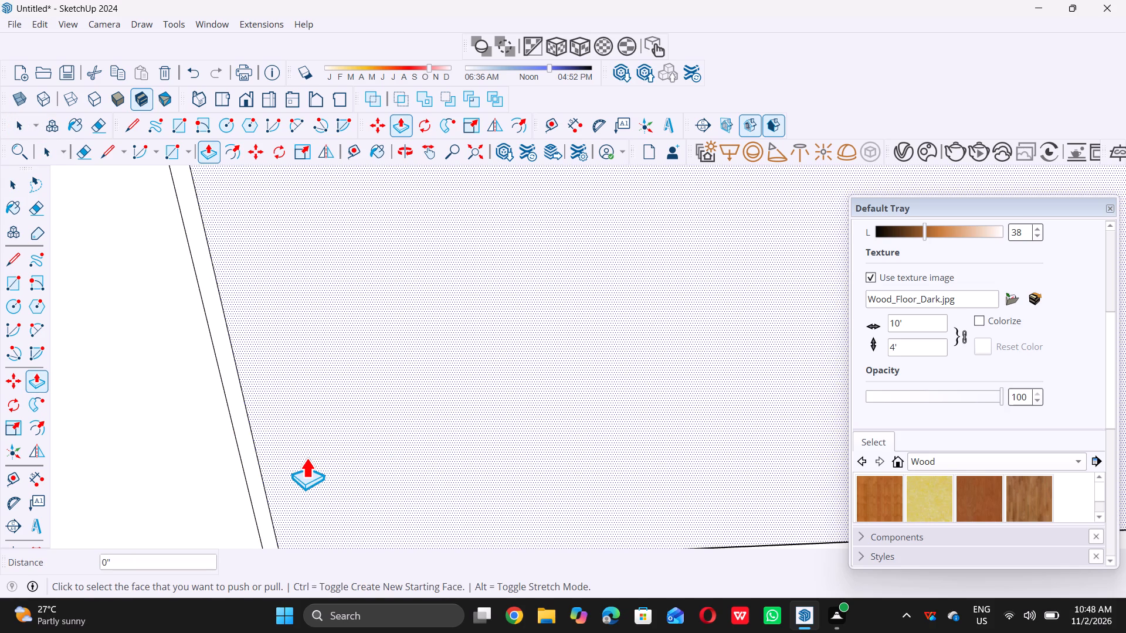
key(space)
Pull the fifth narrow groove strip outward 1", flush with the raised panel face on its left.
scroll(306, 458, down, 20)
scroll(306, 458, down, 4)
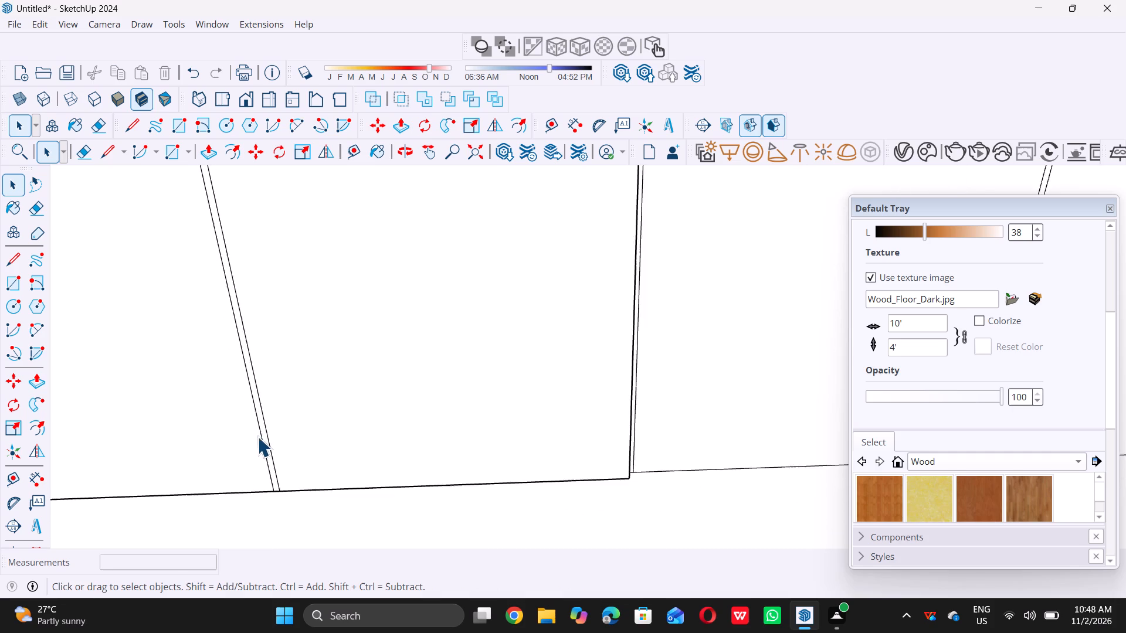
scroll(257, 437, down, 9)
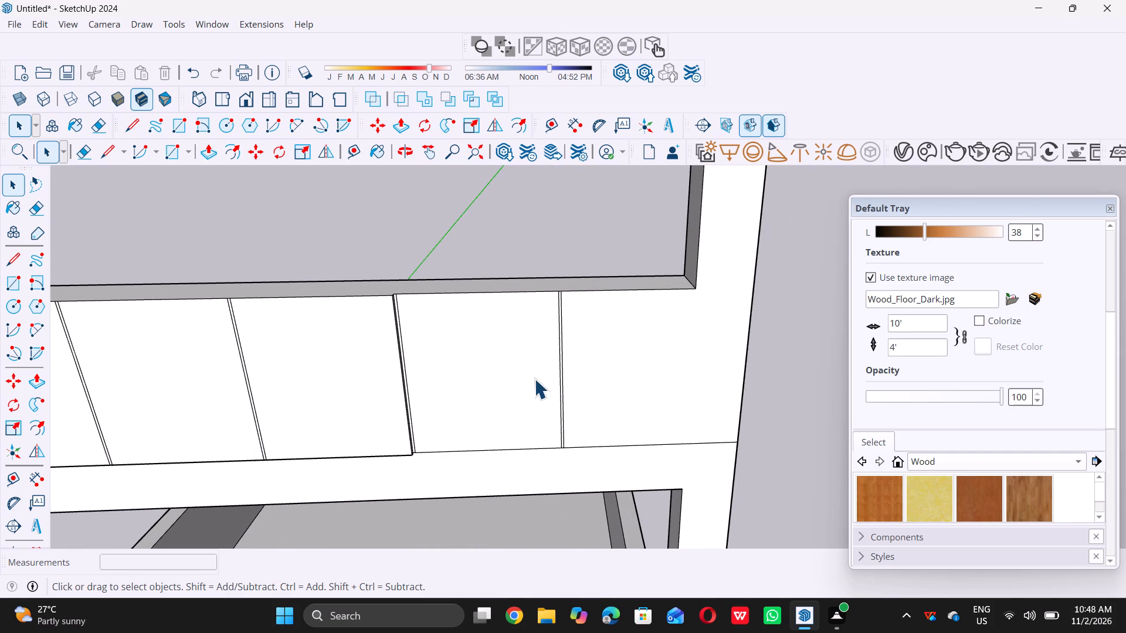
scroll(534, 379, up, 4)
middle_drag(446, 429, 403, 452)
middle_click(403, 452)
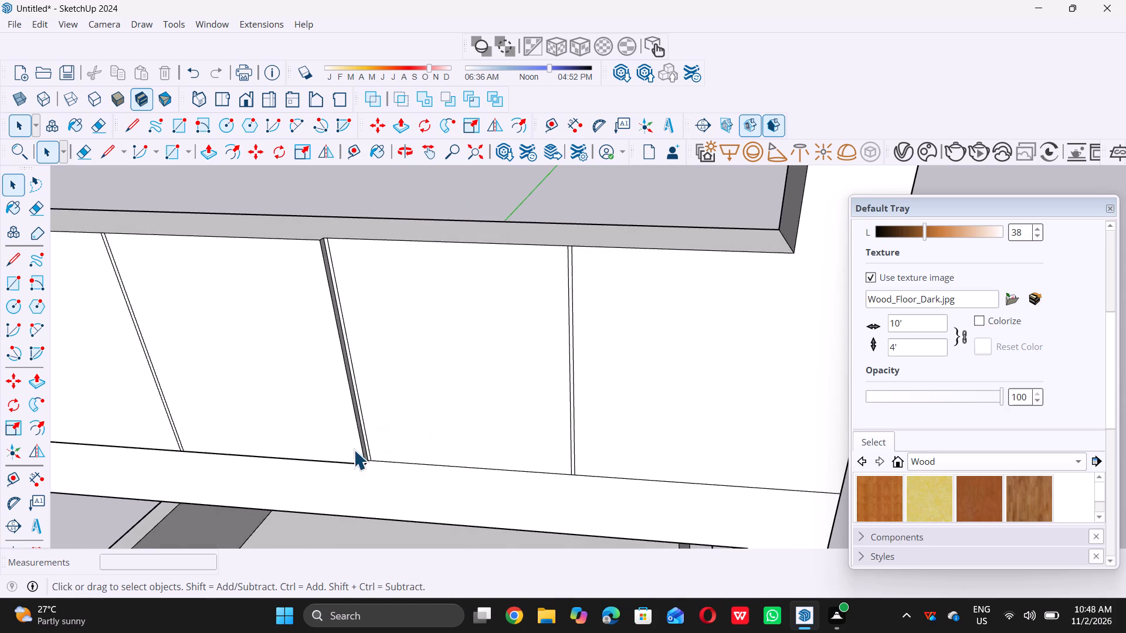
scroll(354, 450, up, 17)
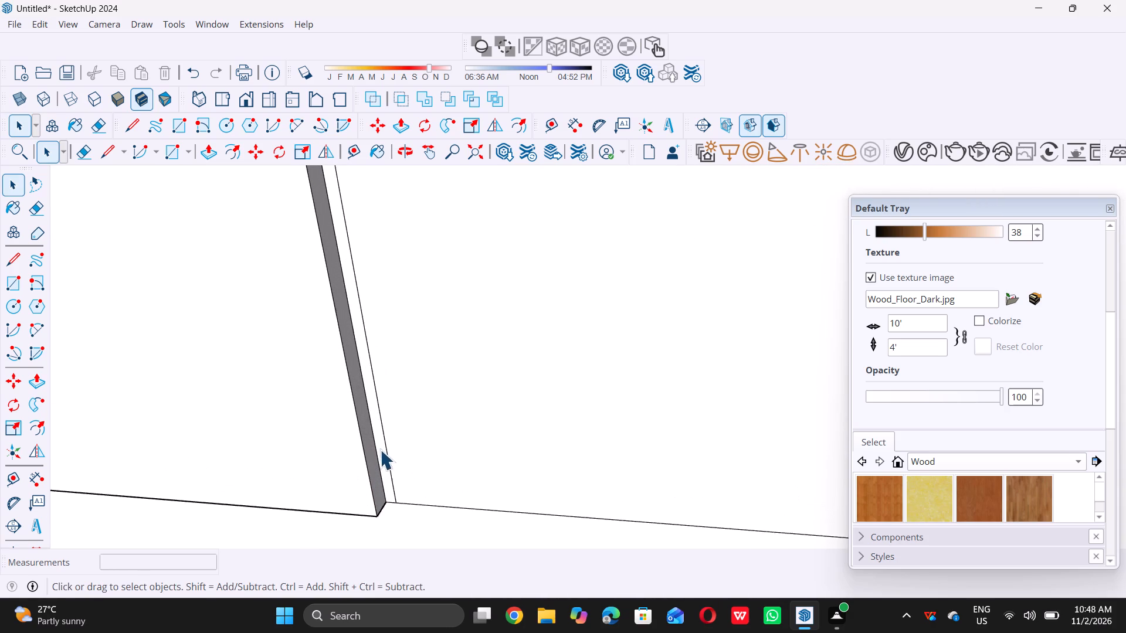
scroll(380, 450, up, 3)
double_click(380, 450)
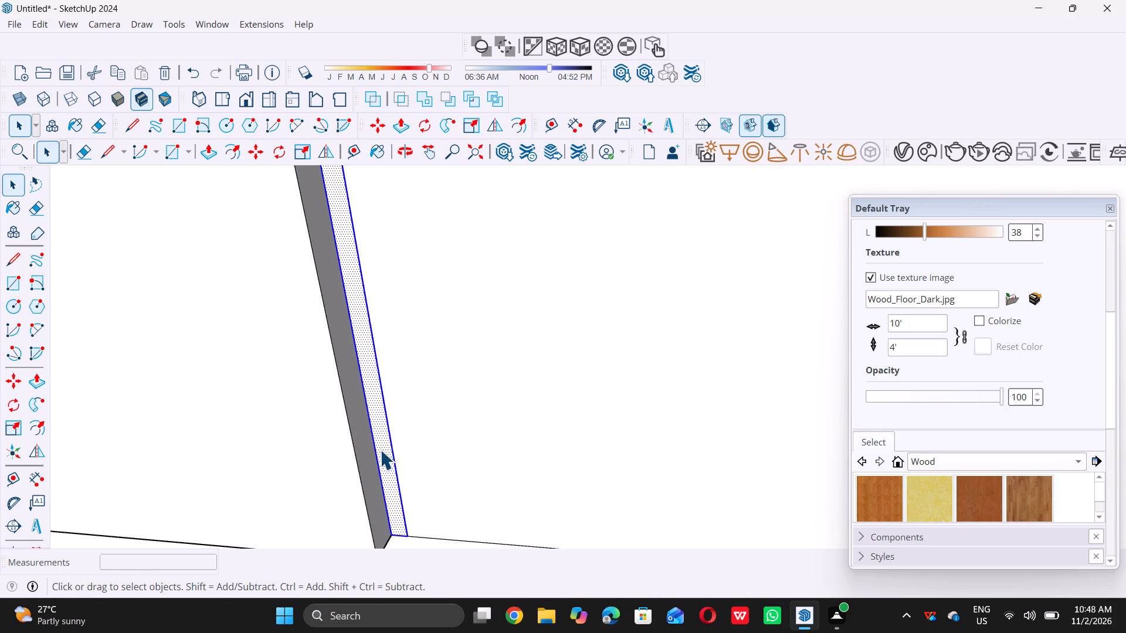
key(p)
click(380, 450)
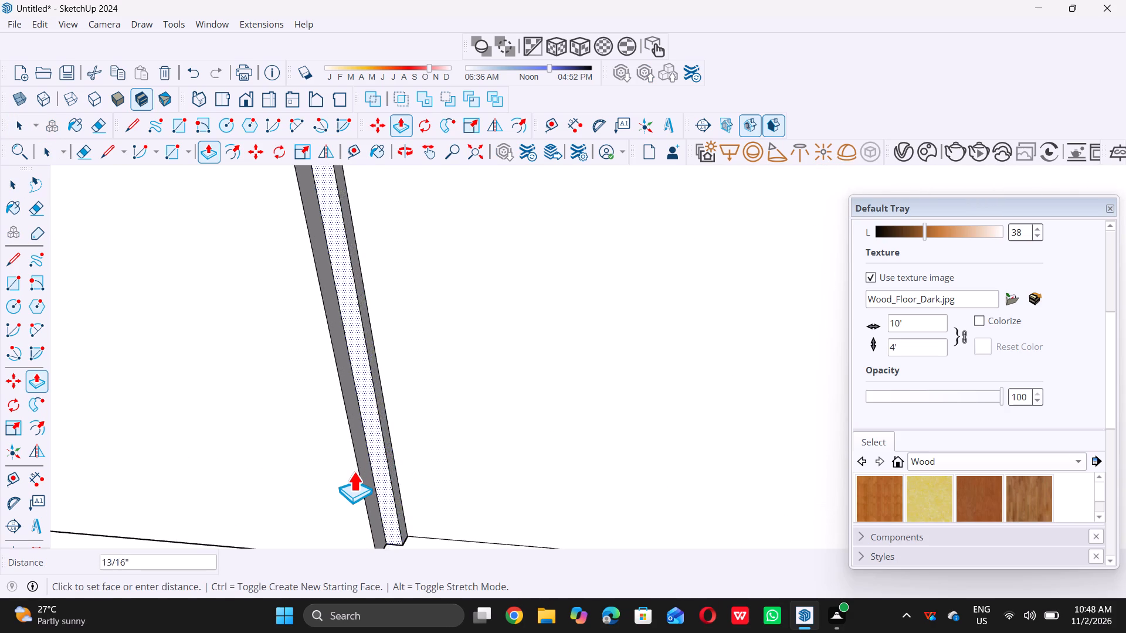
click(352, 474)
key(space)
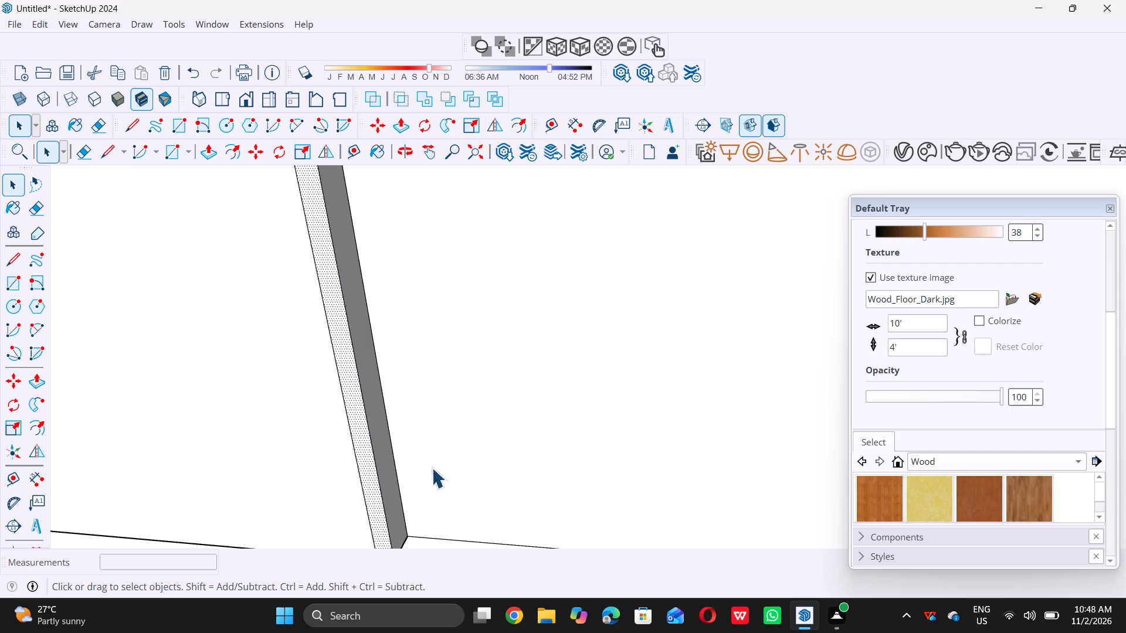
Pull the wide panel face between the fifth and last groove strips outward 1", flush with the fifth strip.
click(467, 458)
key(p)
click(467, 458)
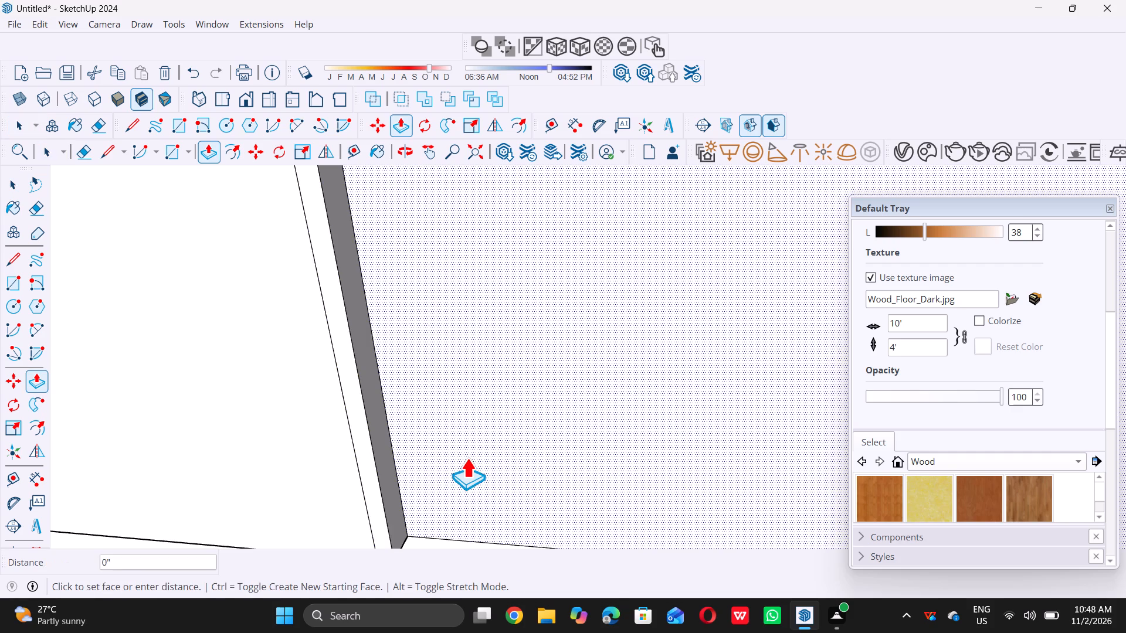
double_click(377, 482)
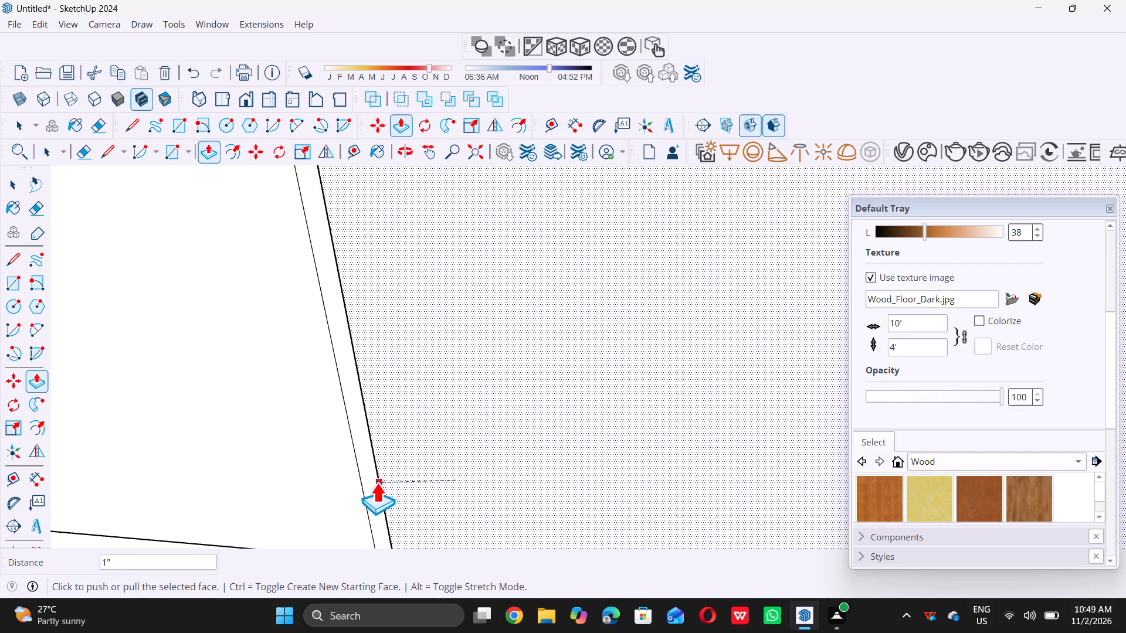
key(space)
scroll(377, 482, down, 15)
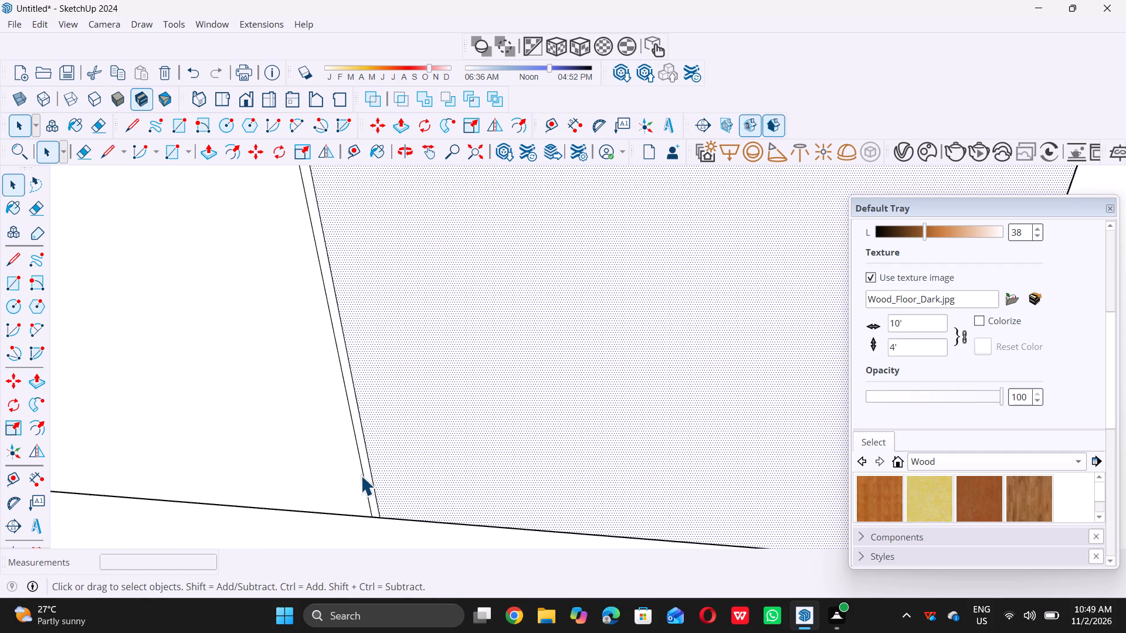
Pull the last narrow groove strip outward 1", flush with the raised panel face on its left.
scroll(361, 475, down, 18)
scroll(350, 471, down, 4)
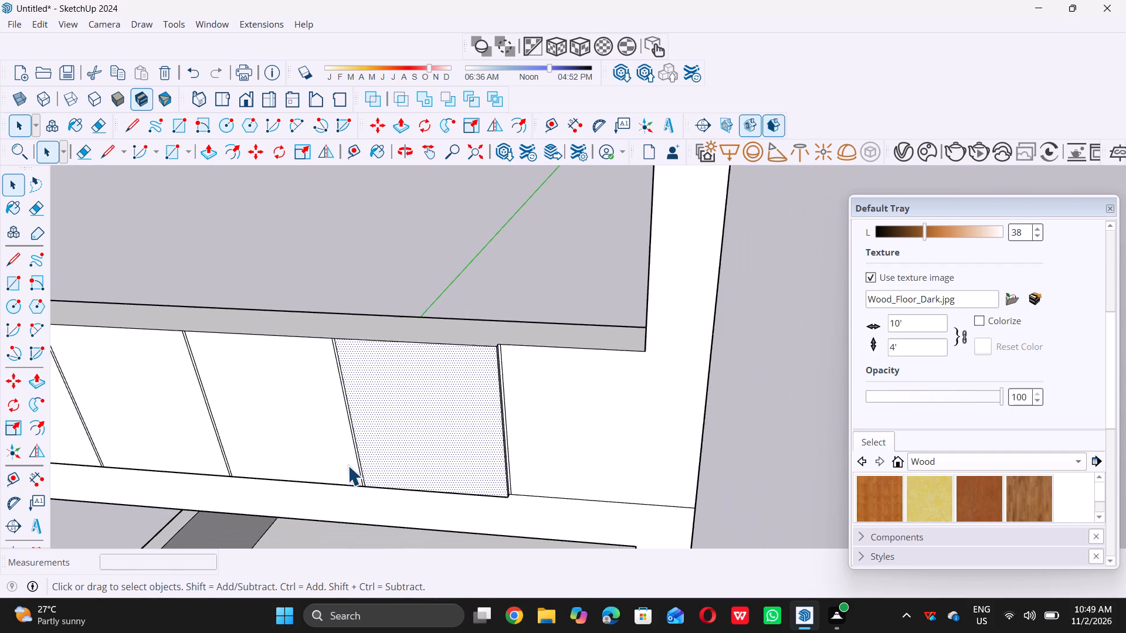
scroll(515, 460, up, 5)
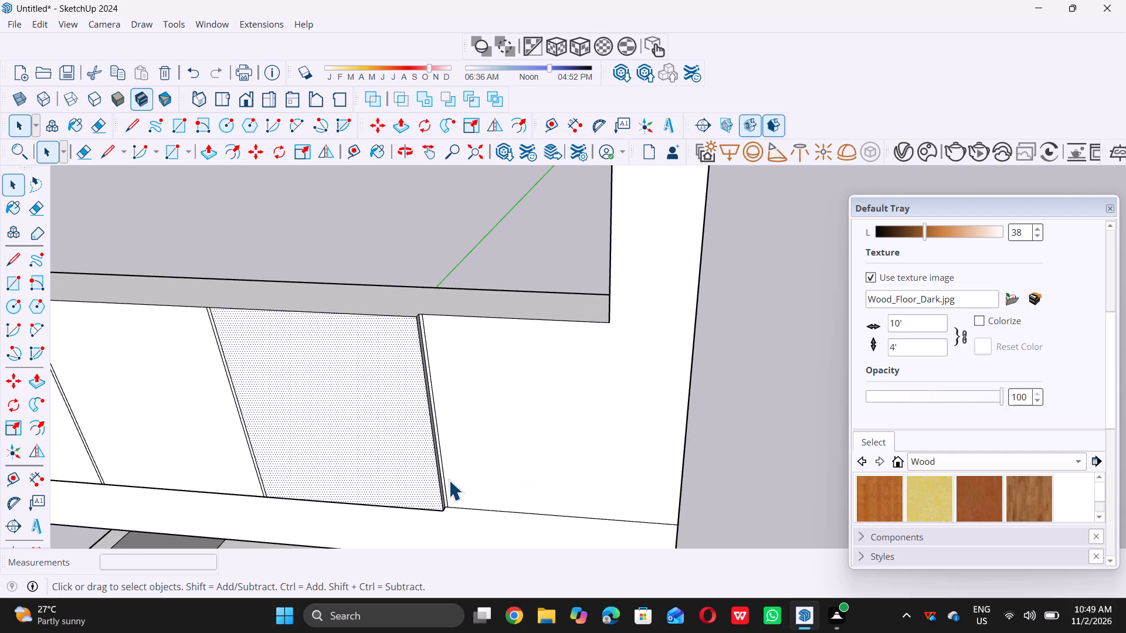
scroll(447, 481, up, 19)
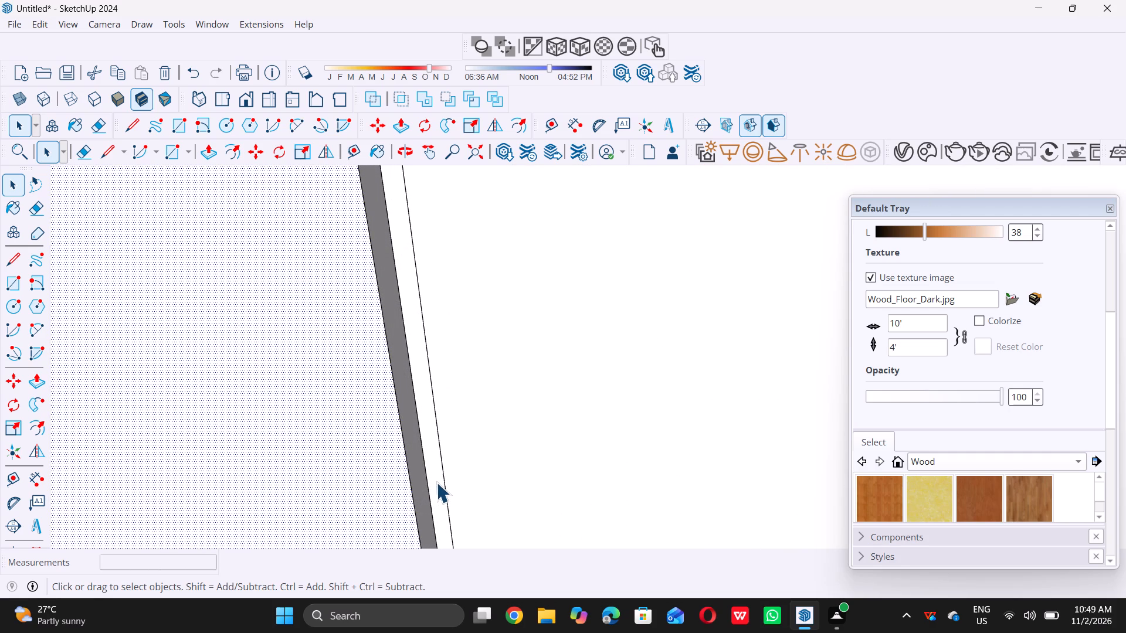
click(436, 482)
key(p)
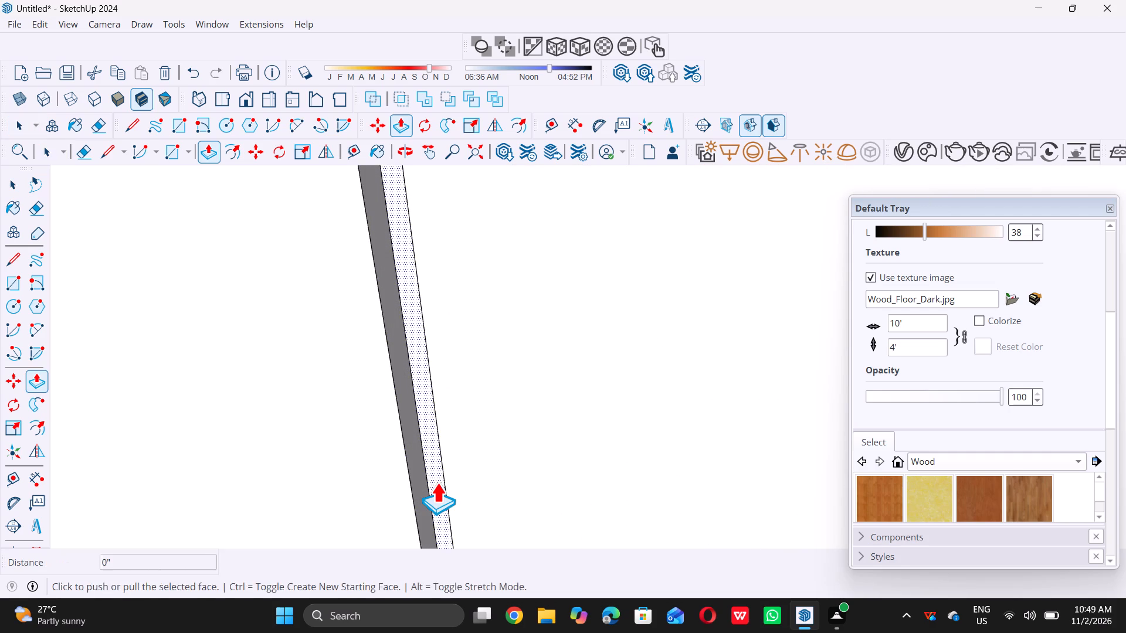
click(437, 482)
click(410, 498)
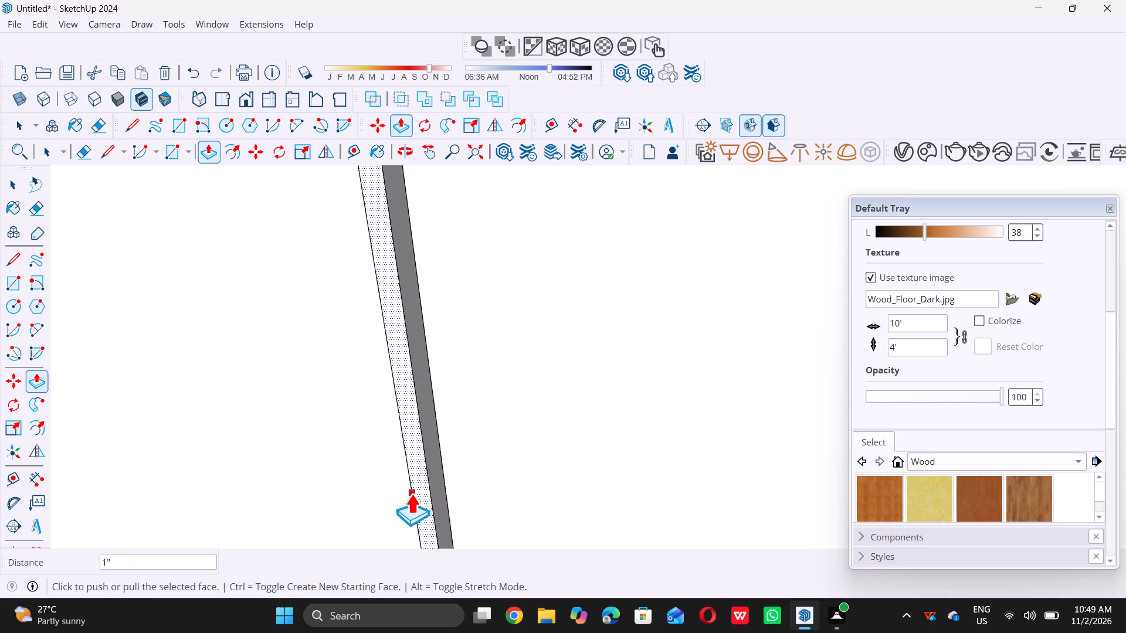
key(space)
Pull the remaining end face, combining the panel's right end and the right post, outward 1", flush with the last groove strip.
scroll(412, 488, down, 16)
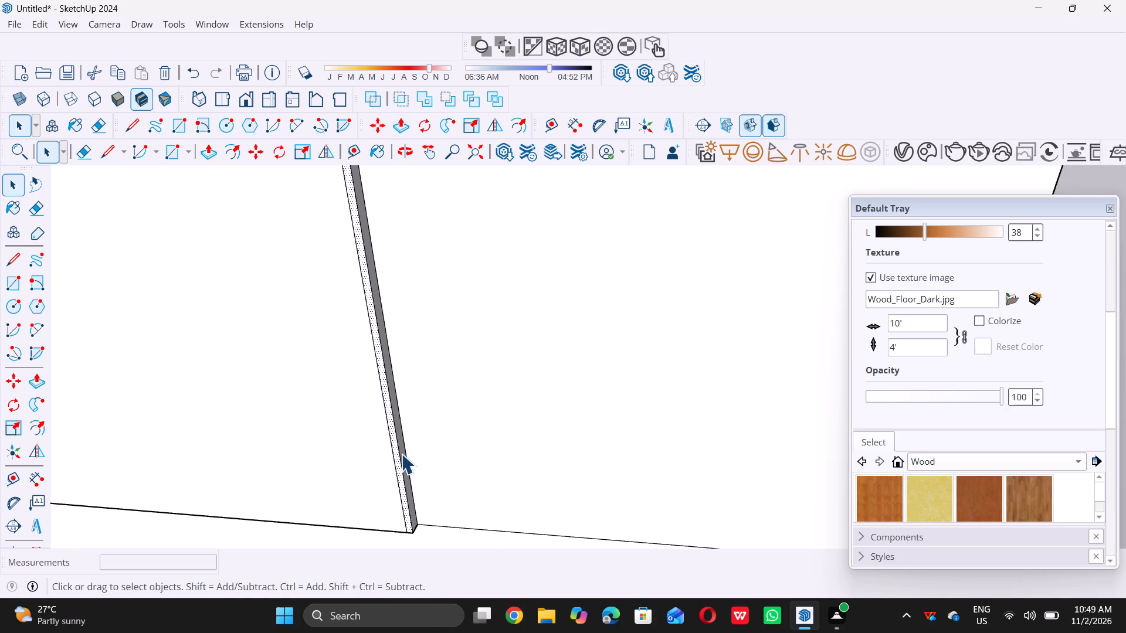
click(424, 462)
key(p)
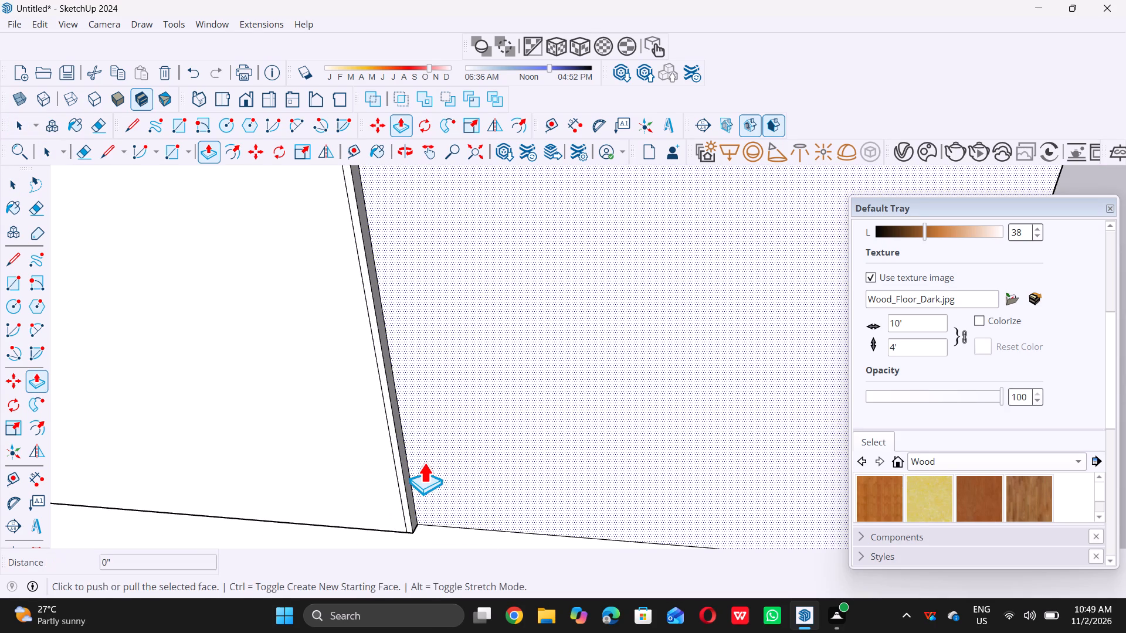
click(424, 462)
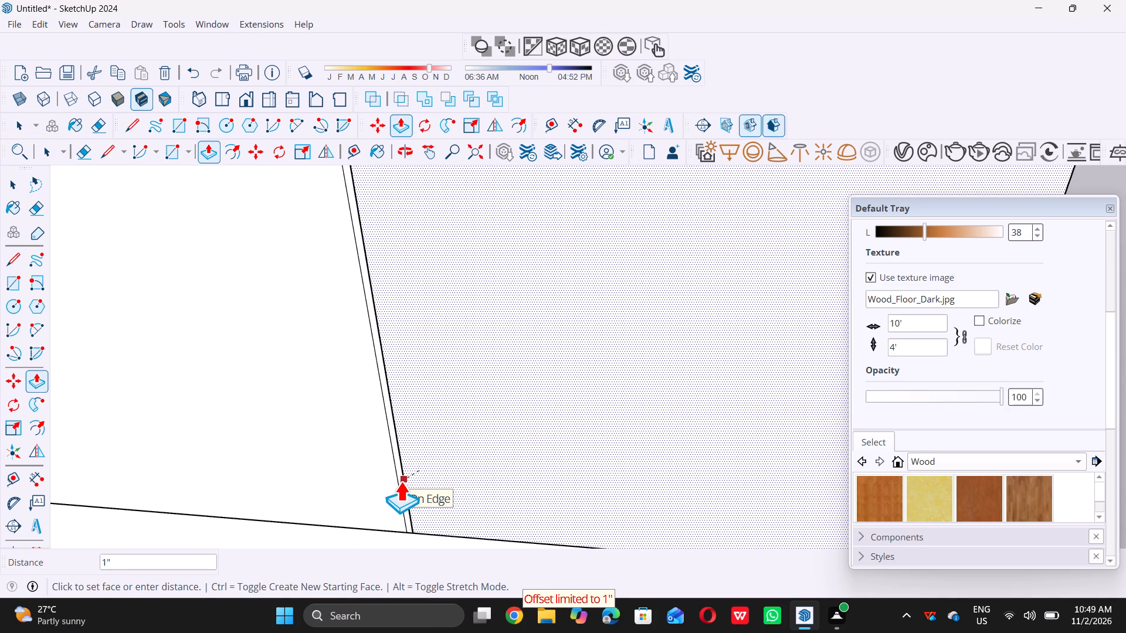
scroll(401, 481, up, 9)
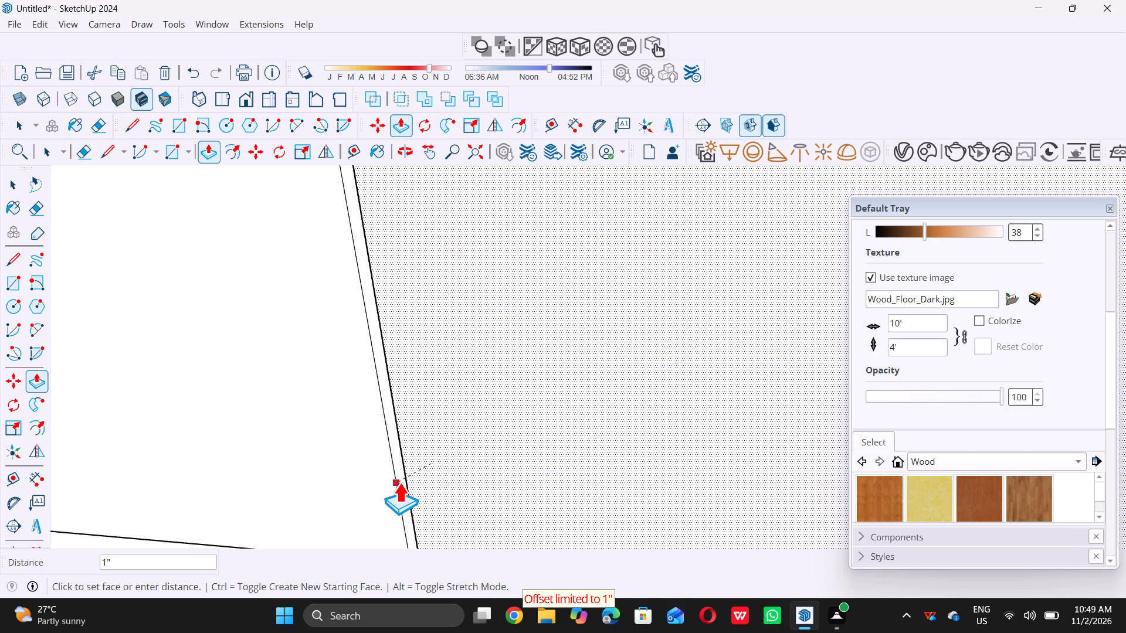
click(403, 484)
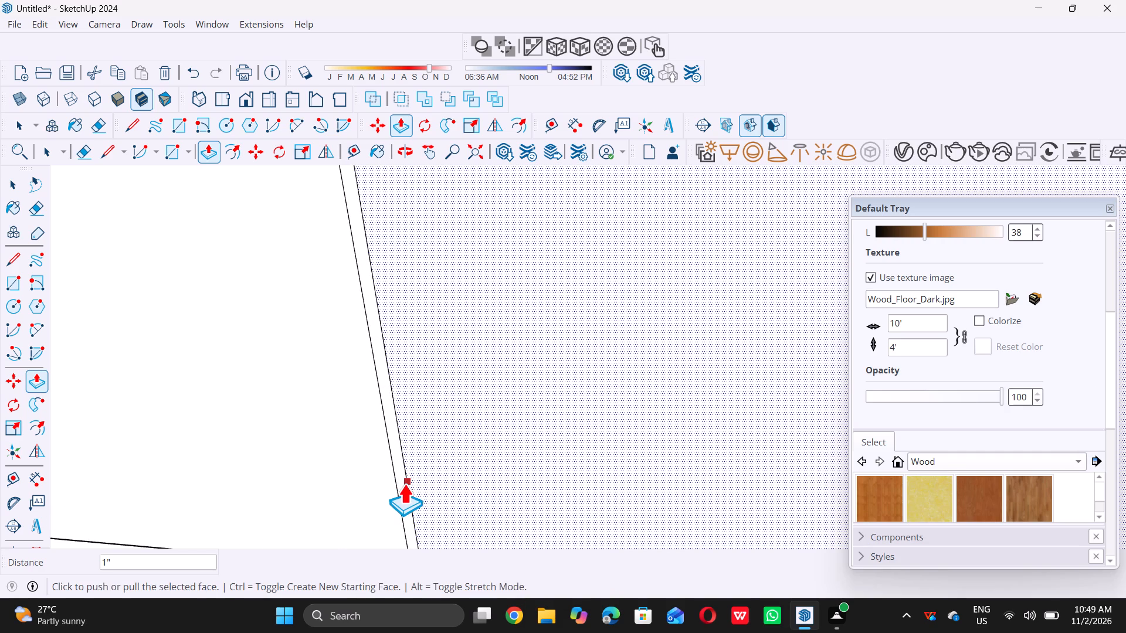
key(space)
scroll(401, 499, down, 15)
scroll(406, 512, down, 8)
scroll(457, 506, down, 5)
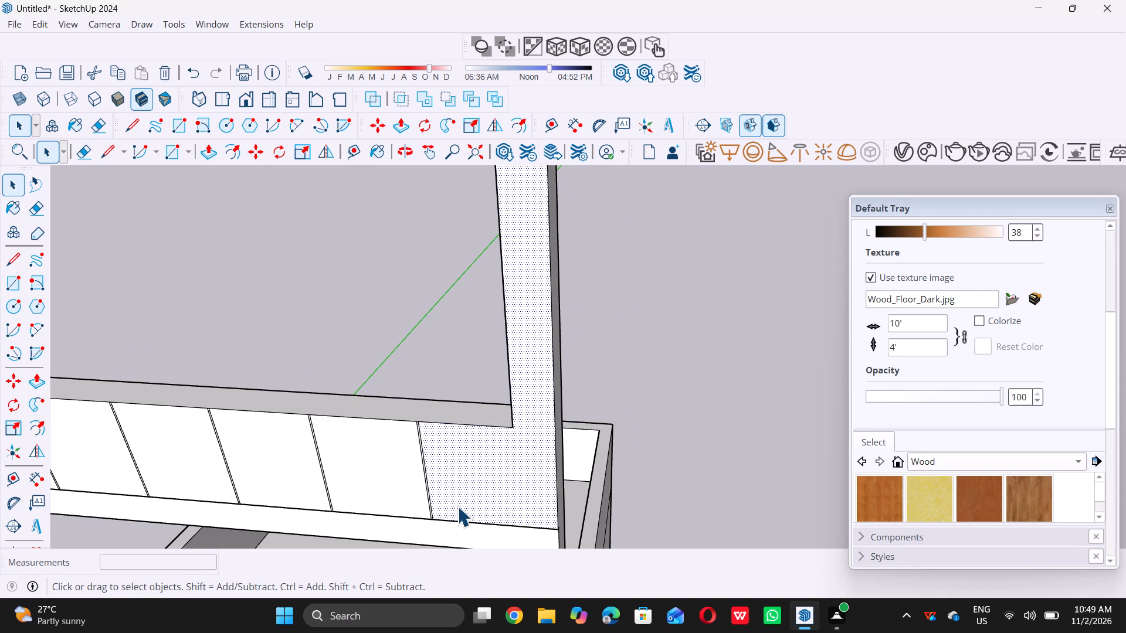
double_click(433, 337)
Pull the first narrow groove strip, nearest the left post, outward 0.5" from the upper panel's face.
scroll(604, 450, down, 4)
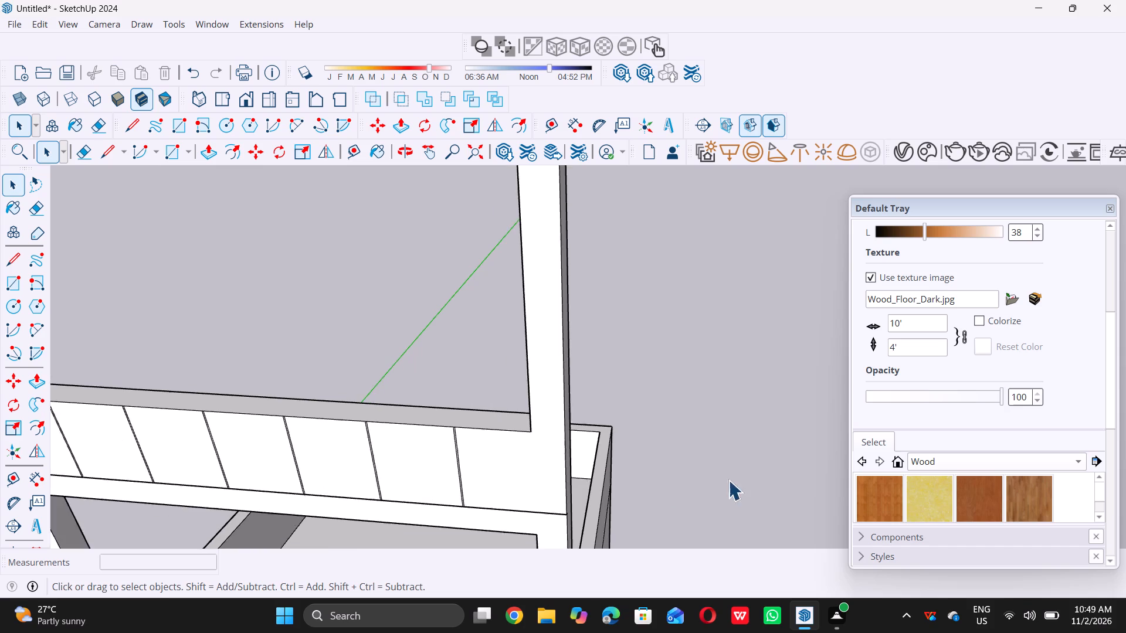
scroll(728, 480, down, 13)
scroll(615, 437, down, 8)
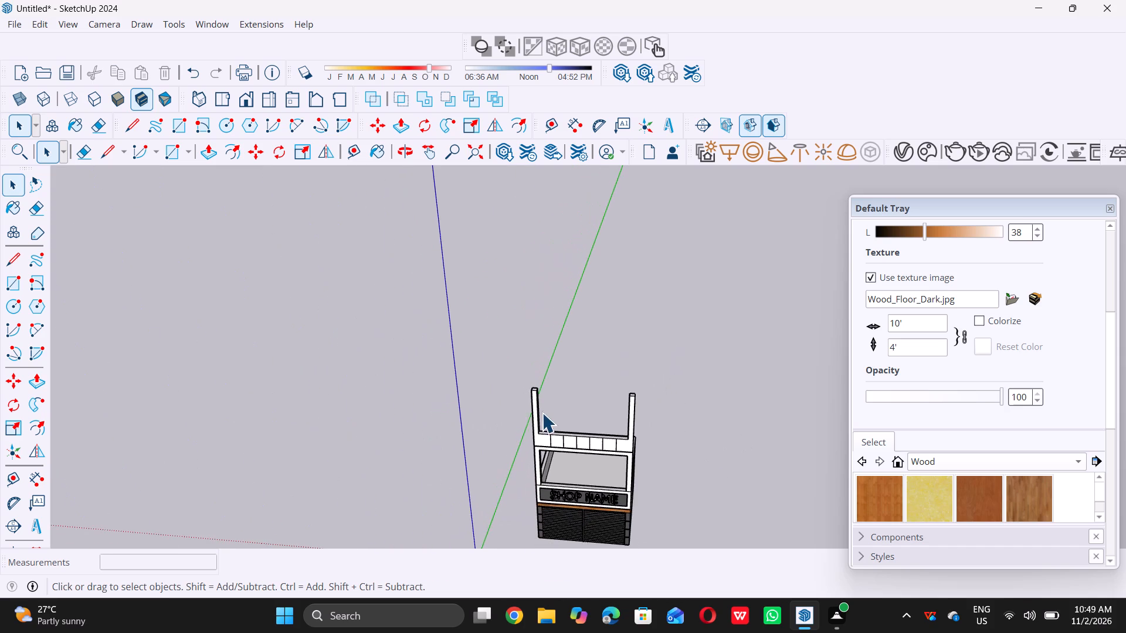
scroll(523, 405, down, 4)
scroll(474, 383, down, 5)
middle_drag(454, 445, 649, 457)
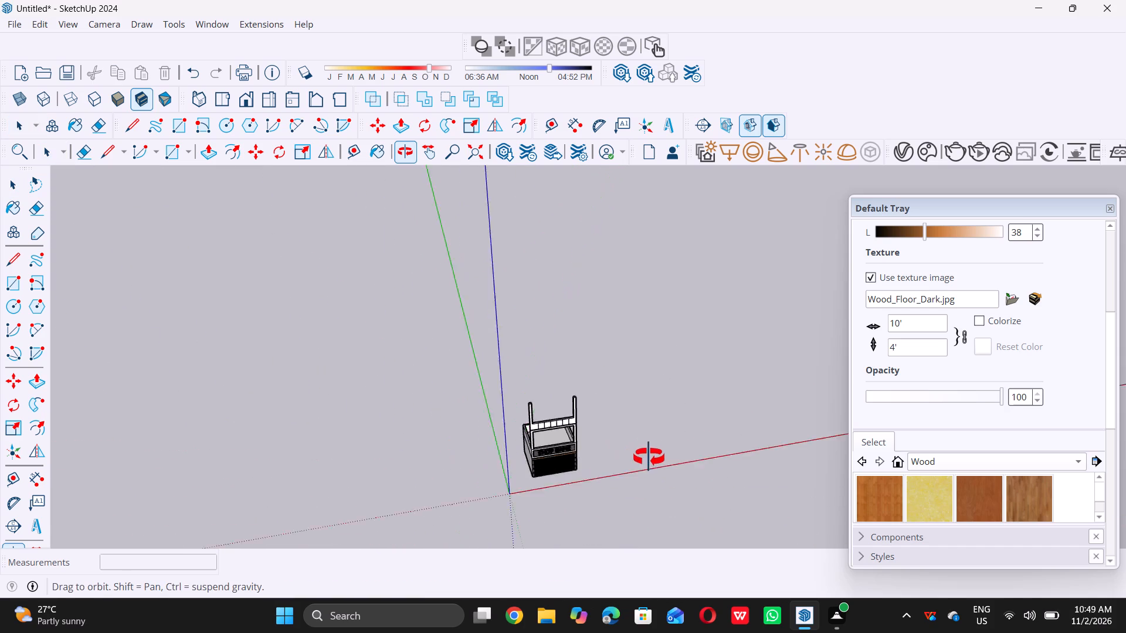
middle_drag(649, 457, 664, 457)
scroll(592, 427, up, 12)
scroll(545, 448, up, 5)
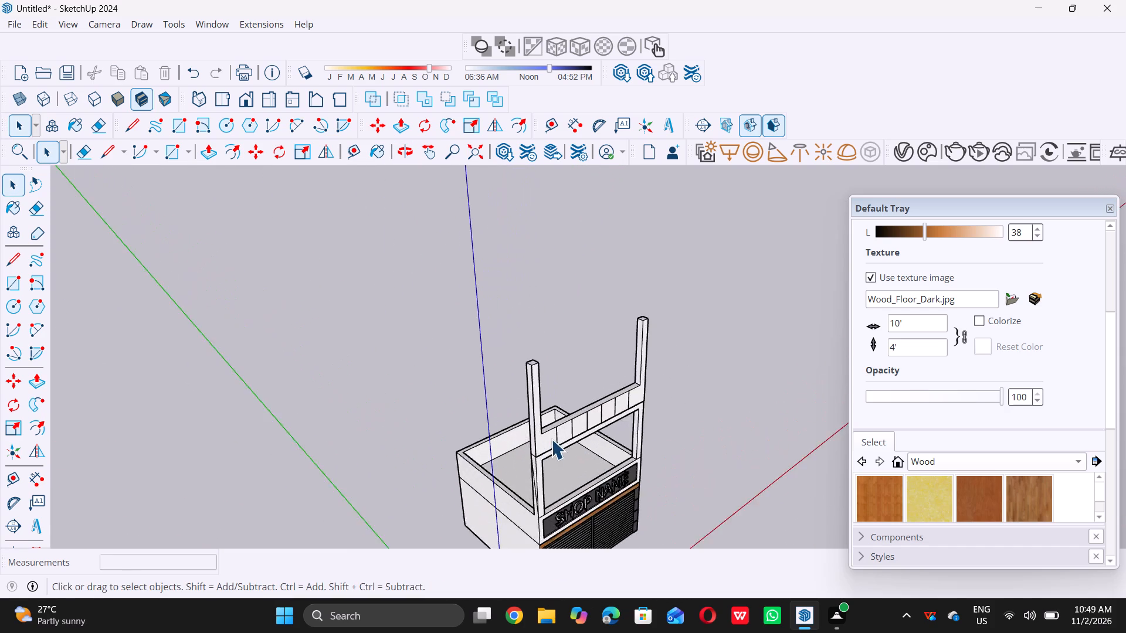
scroll(555, 435, up, 11)
scroll(563, 445, up, 12)
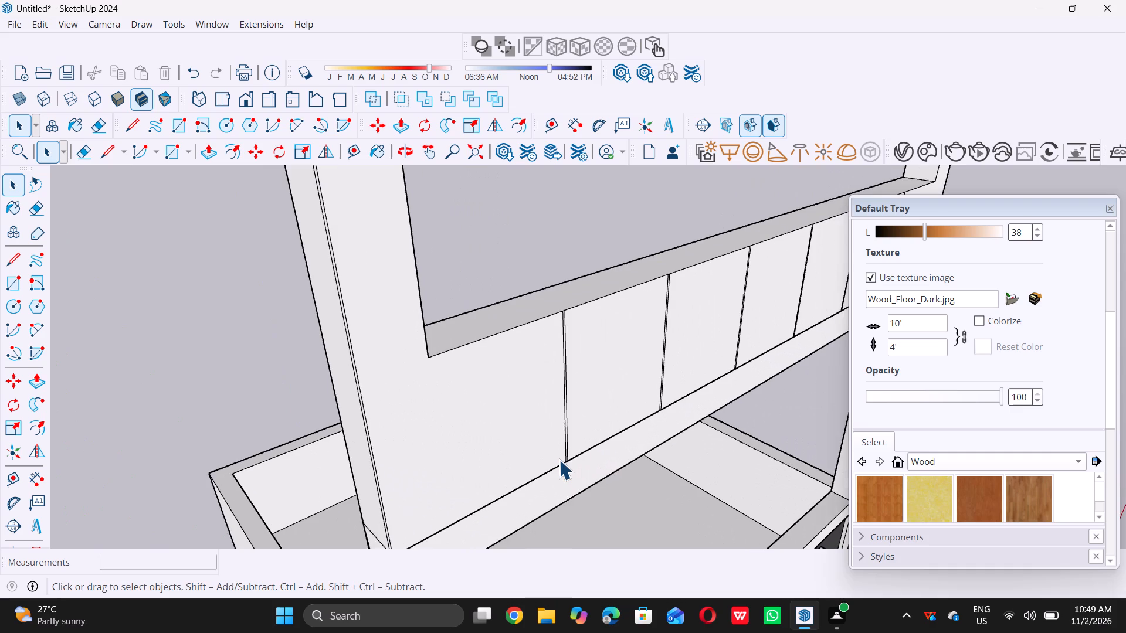
scroll(574, 446, up, 12)
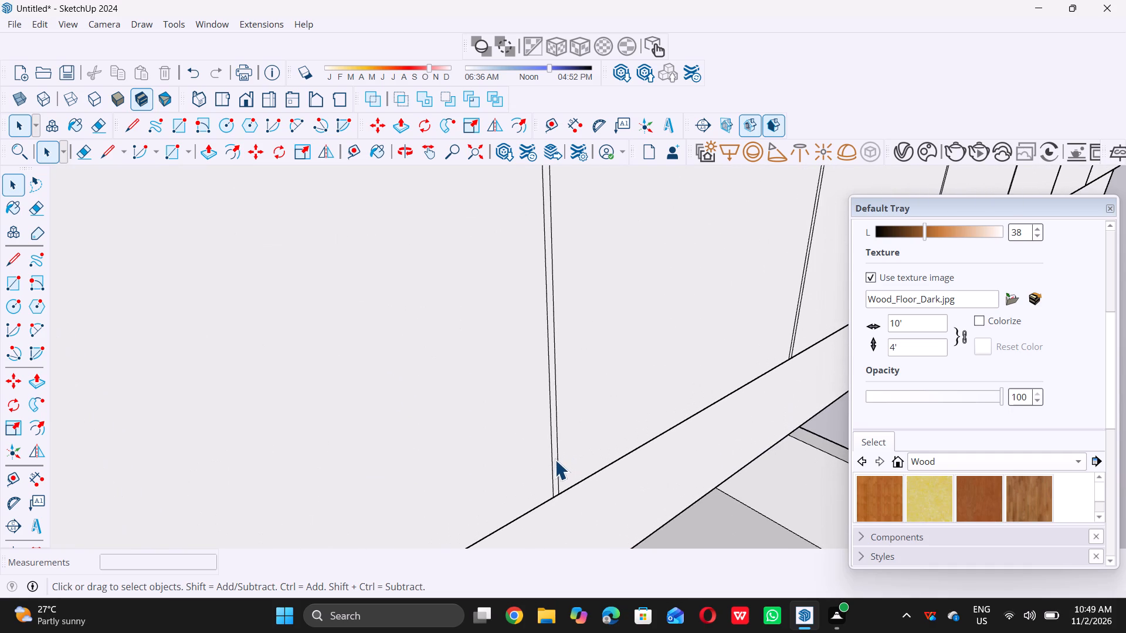
scroll(555, 460, up, 5)
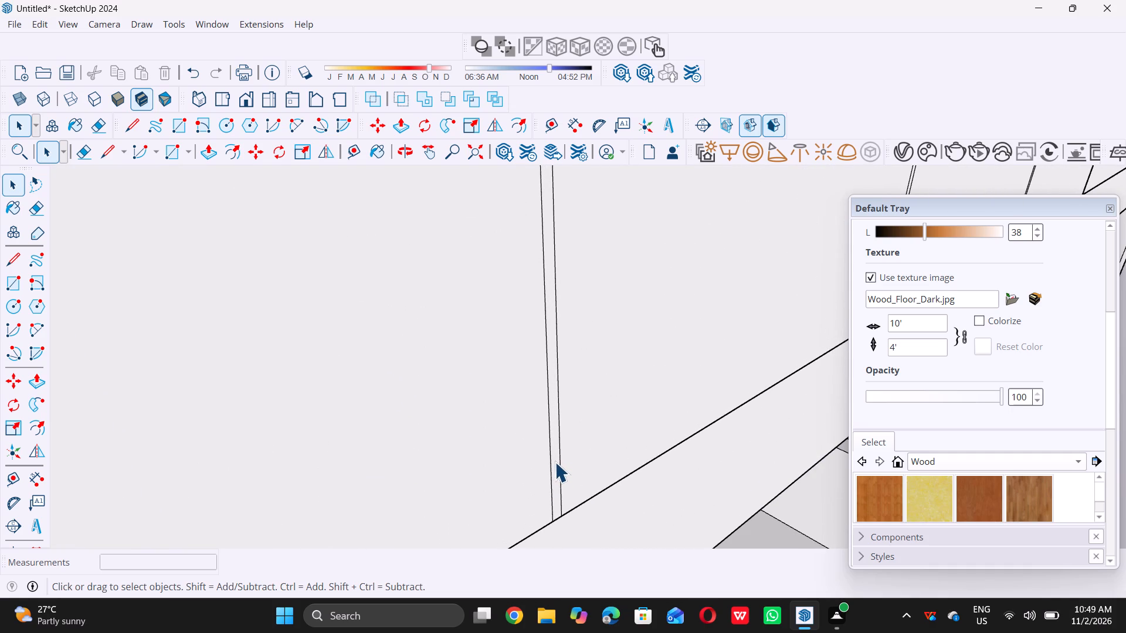
triple_click(555, 462)
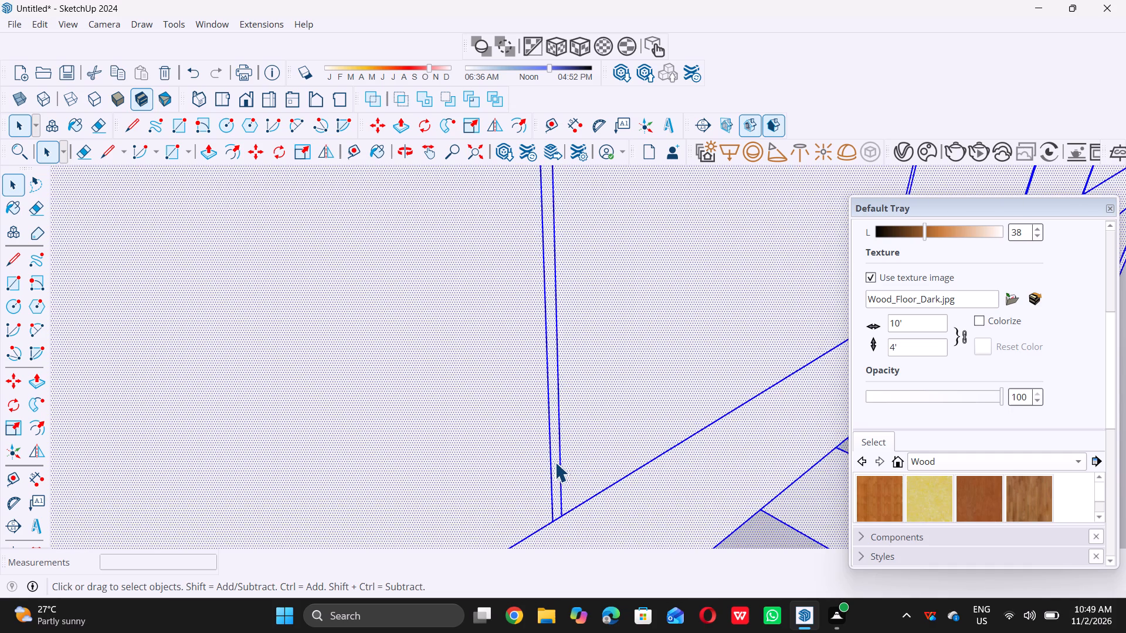
scroll(555, 462, down, 20)
scroll(555, 462, down, 18)
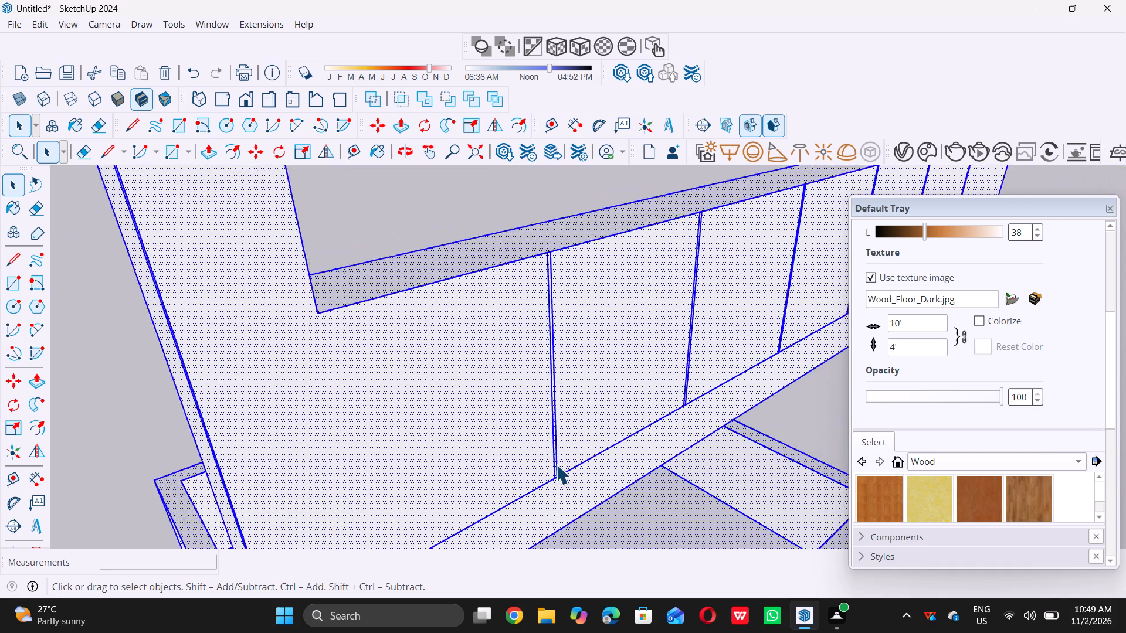
scroll(556, 464, down, 7)
triple_click(551, 251)
scroll(545, 453, up, 6)
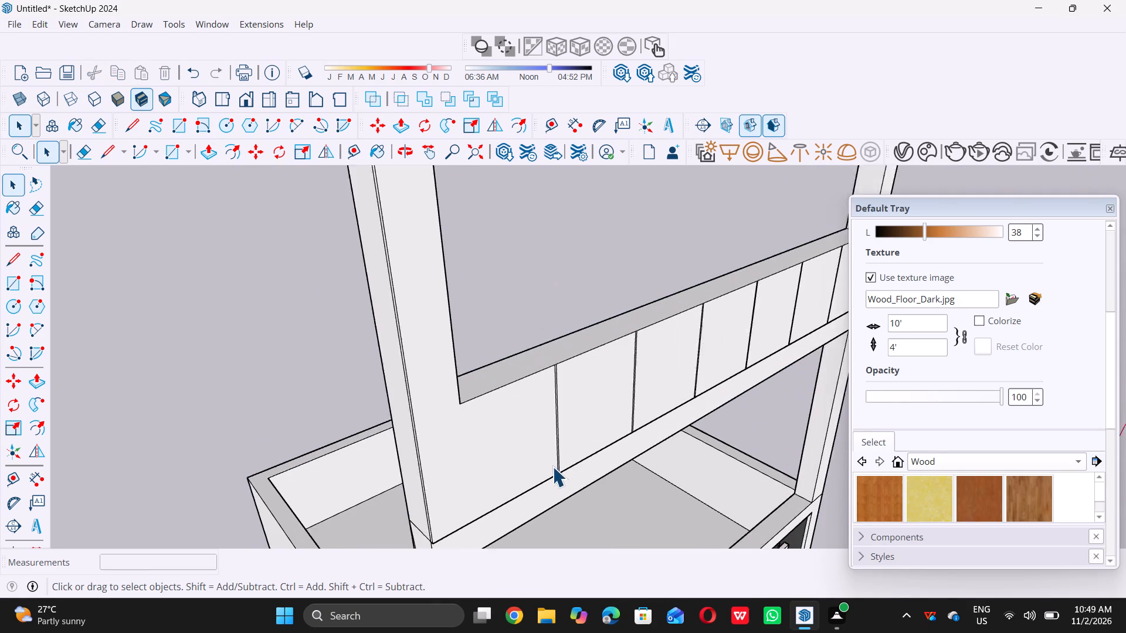
scroll(589, 468, up, 10)
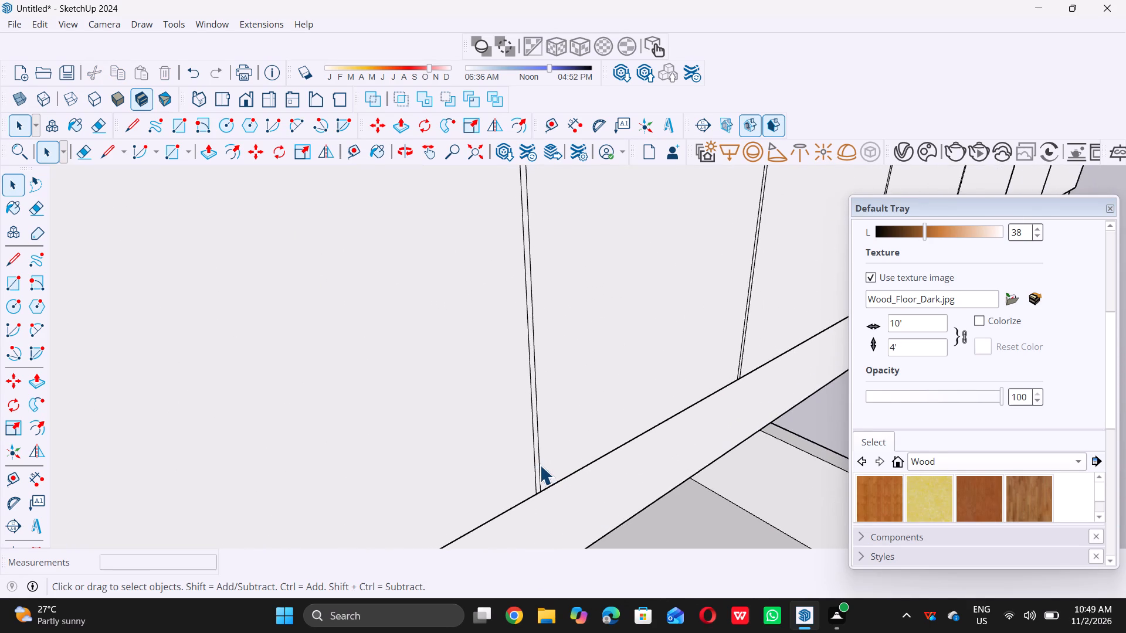
scroll(540, 465, up, 9)
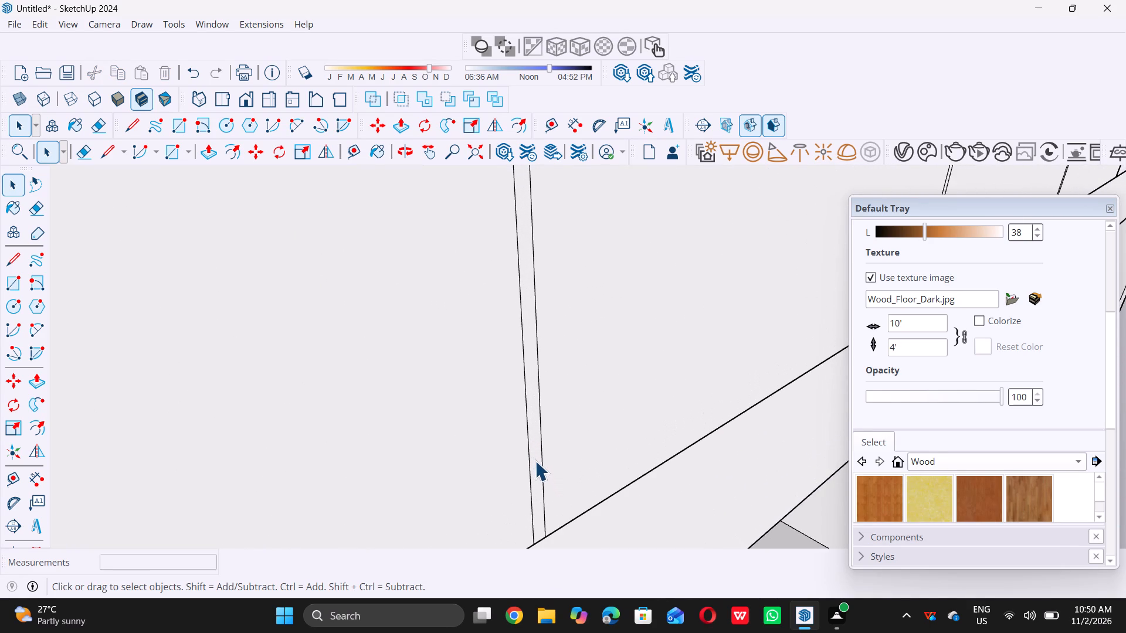
click(535, 460)
key(p)
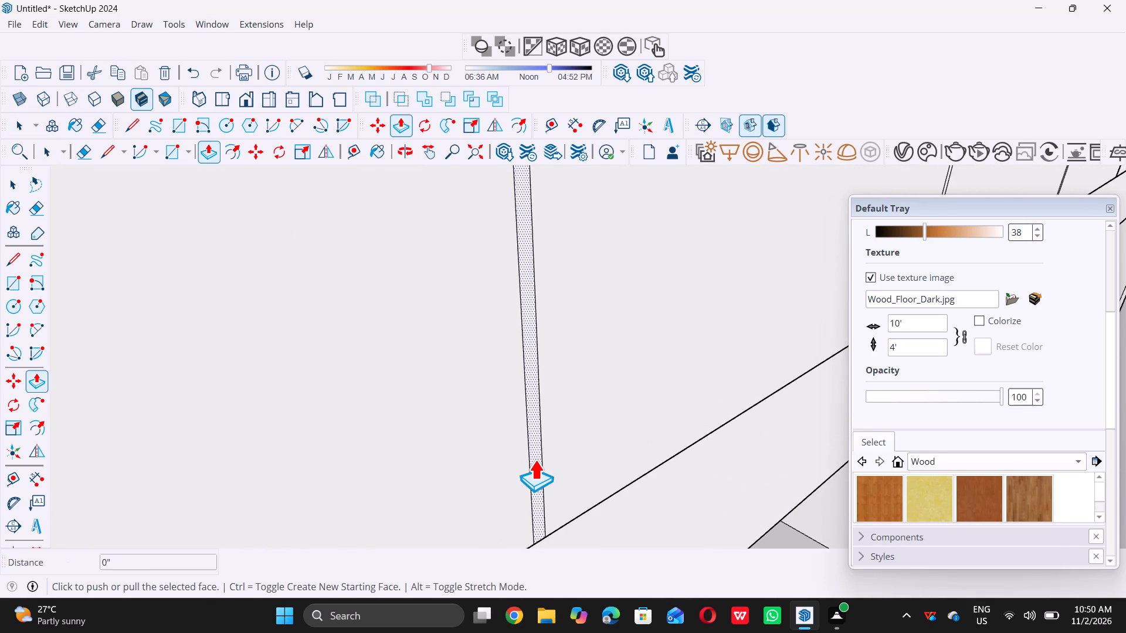
click(535, 460)
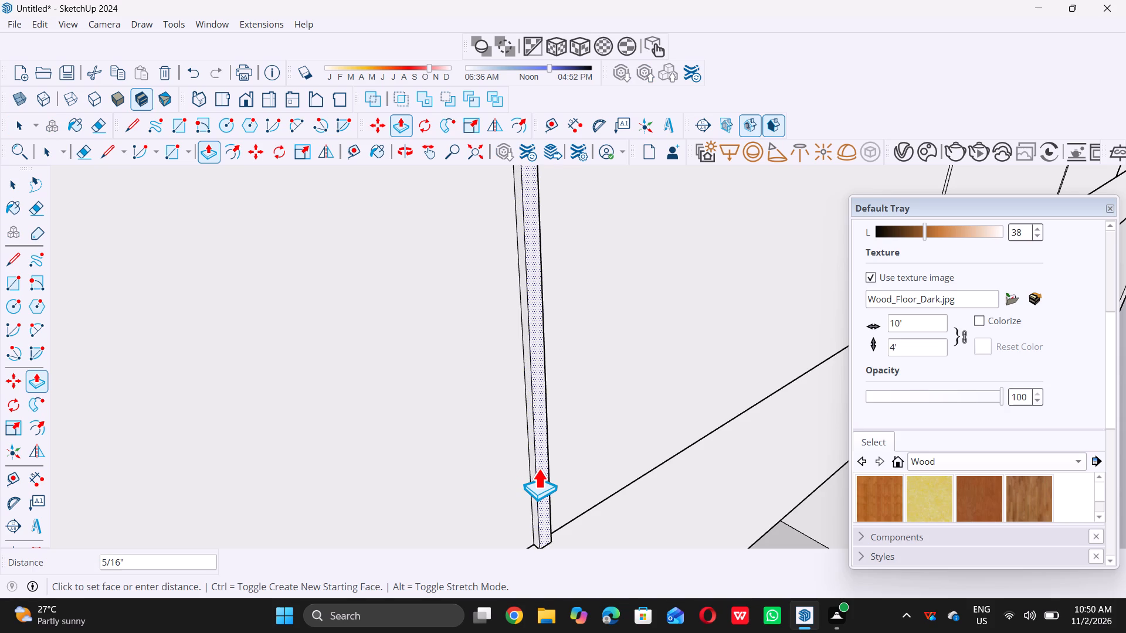
text(0.5)
key(shift+quotedbl)
key(Return)
key(space)
Pull the second narrow groove strip outward from the upper panel's face.
scroll(530, 464, down, 6)
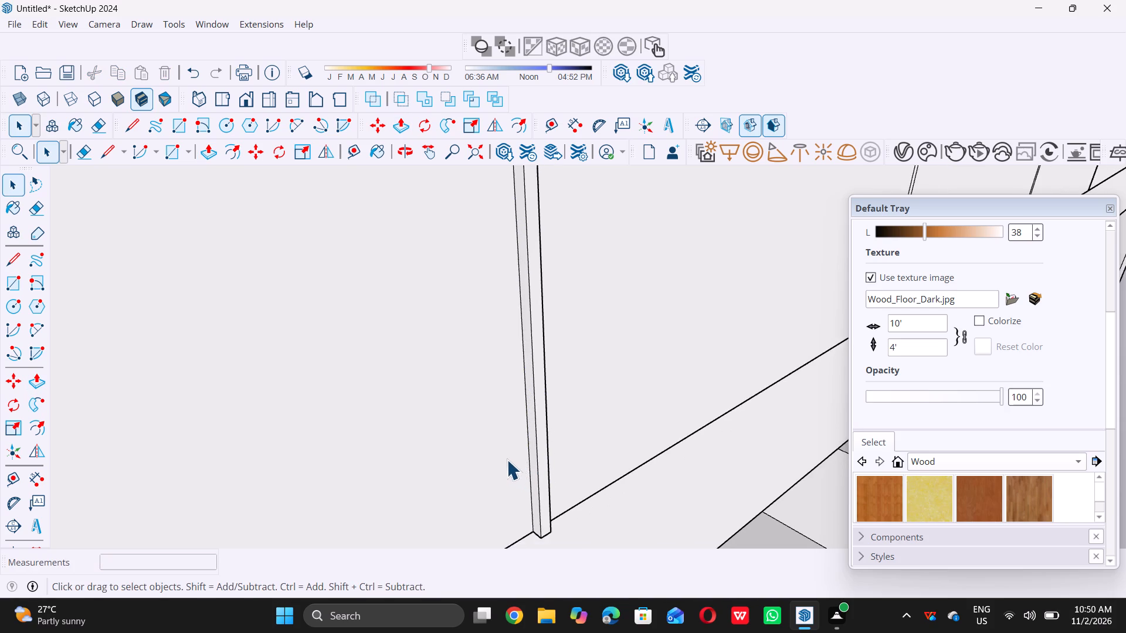
scroll(507, 460, down, 20)
scroll(507, 460, down, 12)
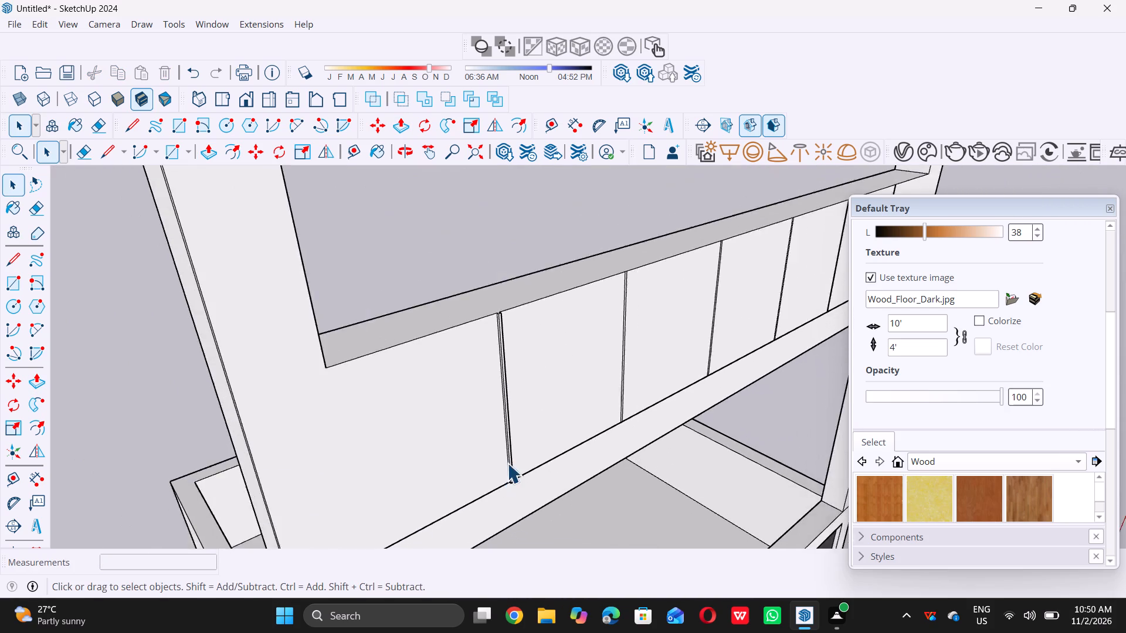
scroll(507, 463, down, 6)
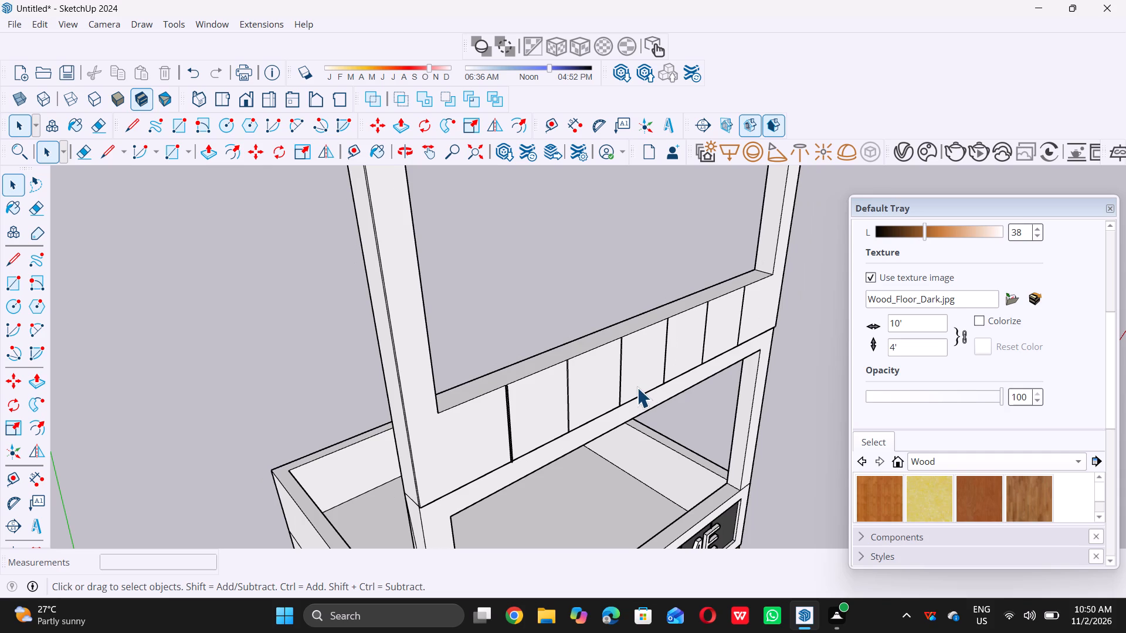
scroll(635, 400, down, 3)
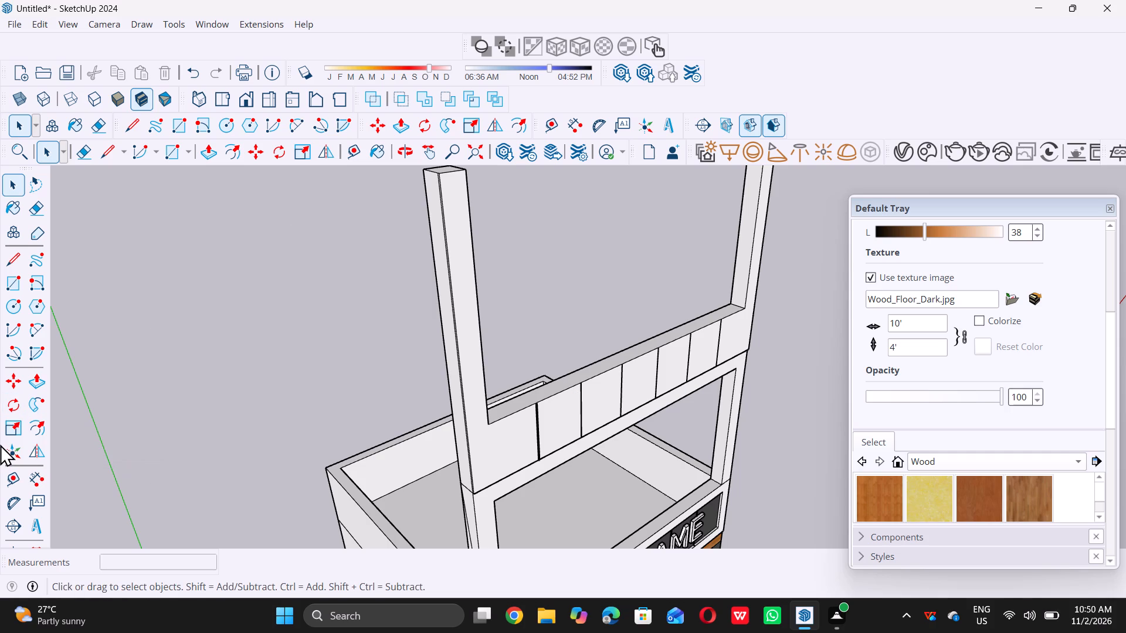
scroll(365, 292, down, 11)
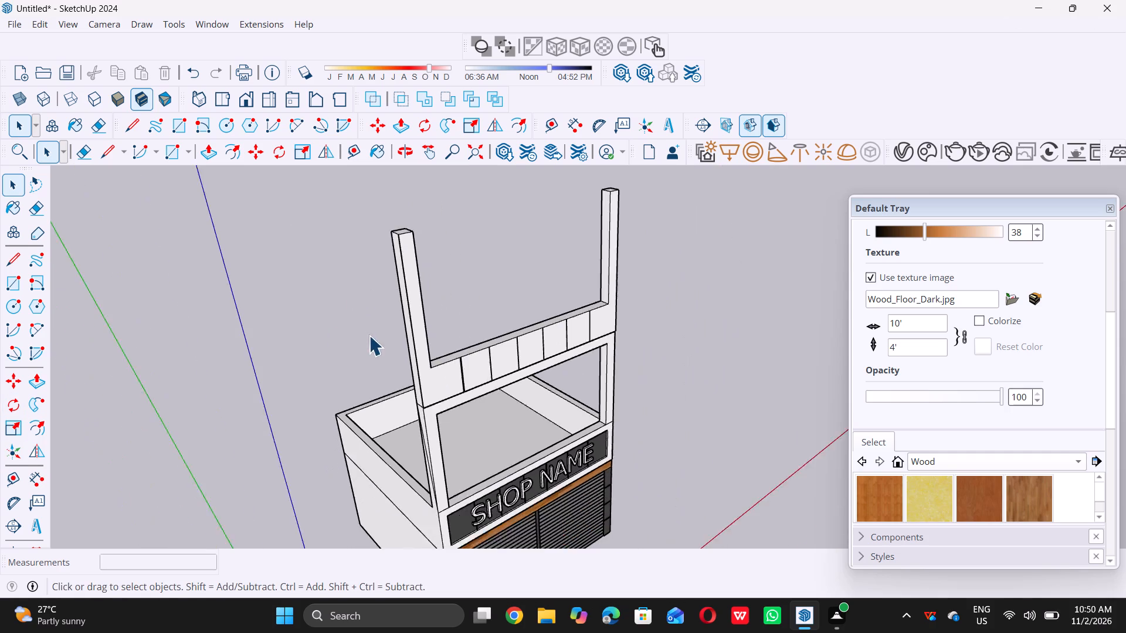
middle_drag(391, 379, 455, 375)
scroll(462, 375, up, 7)
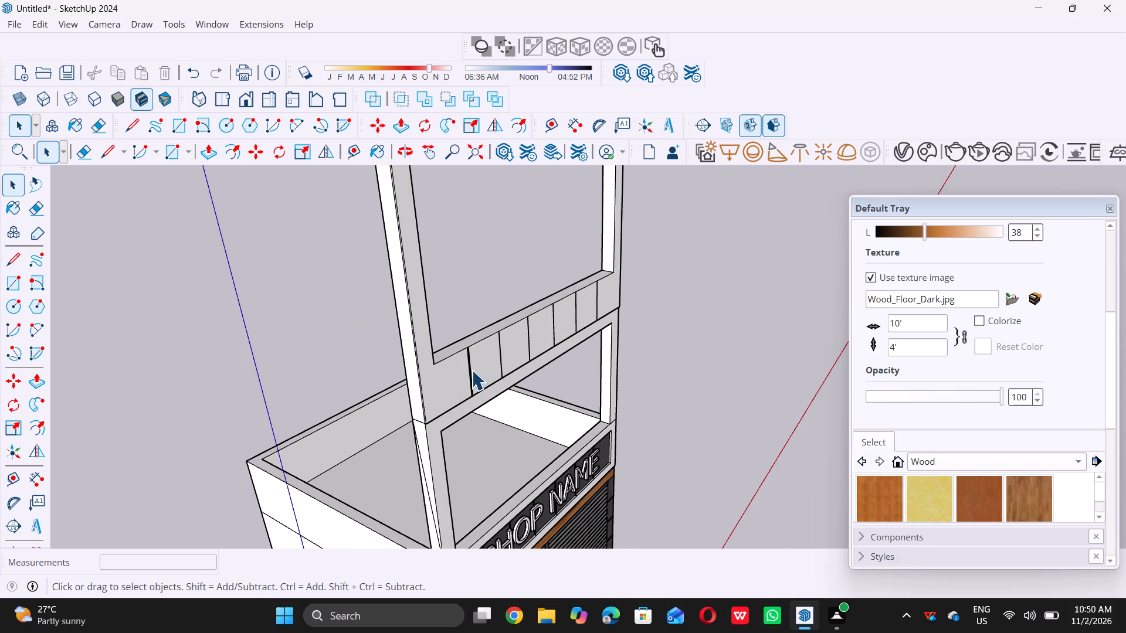
scroll(492, 362, up, 19)
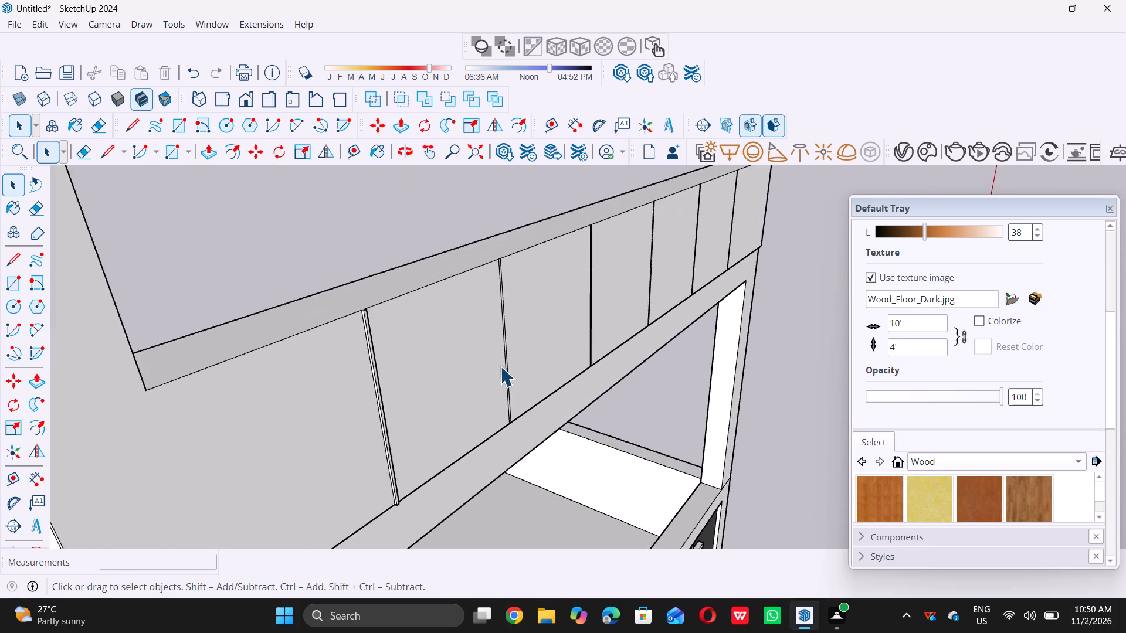
scroll(500, 366, up, 16)
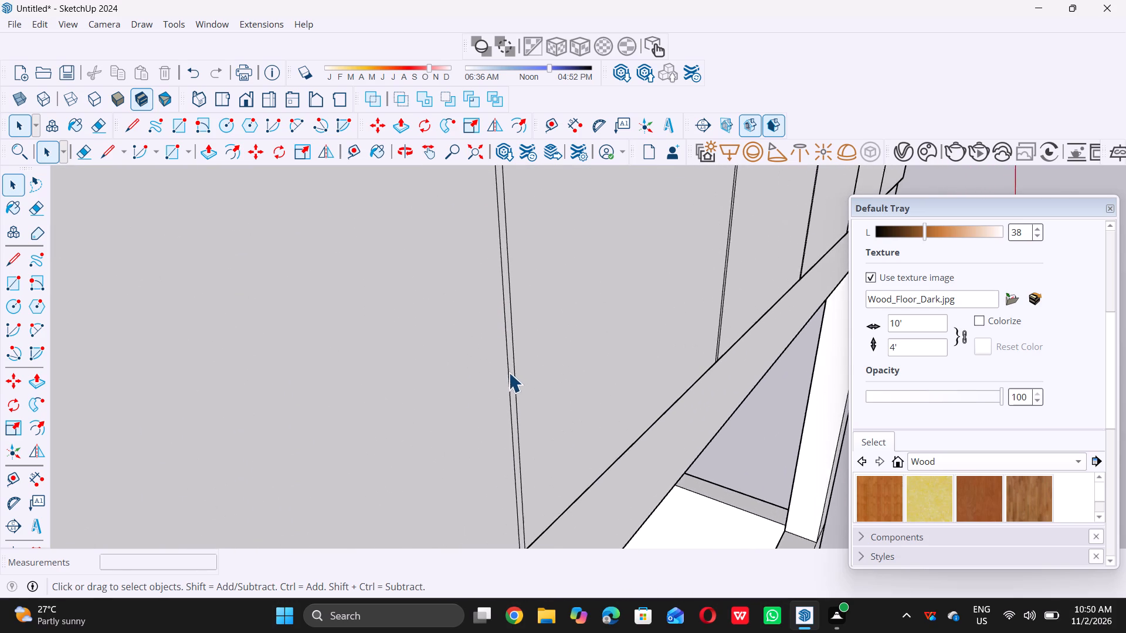
scroll(514, 372, up, 6)
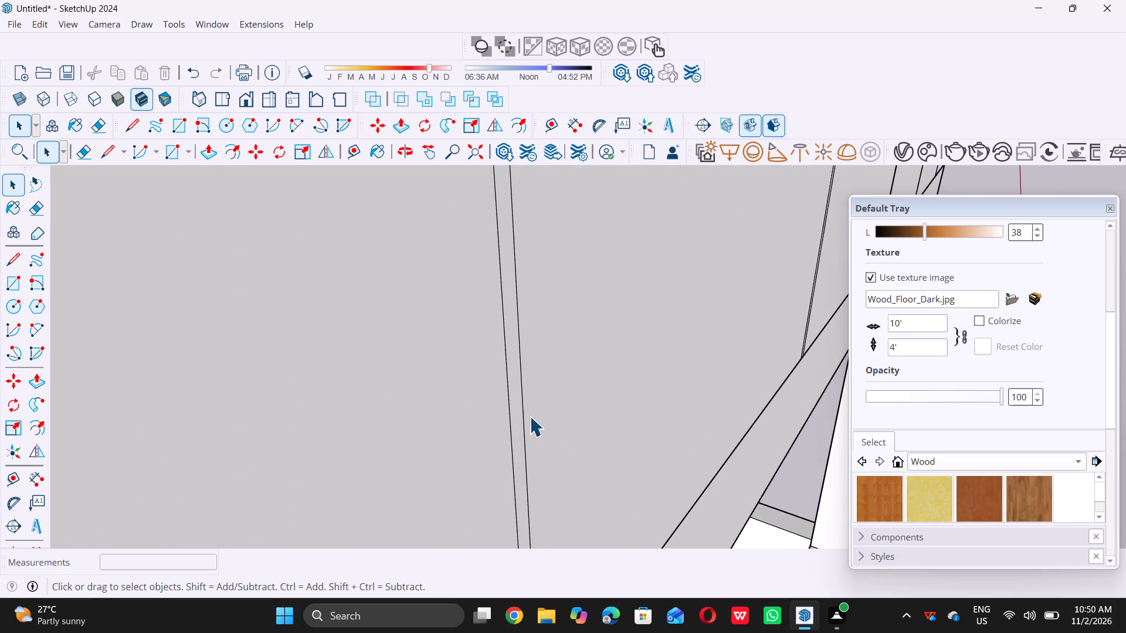
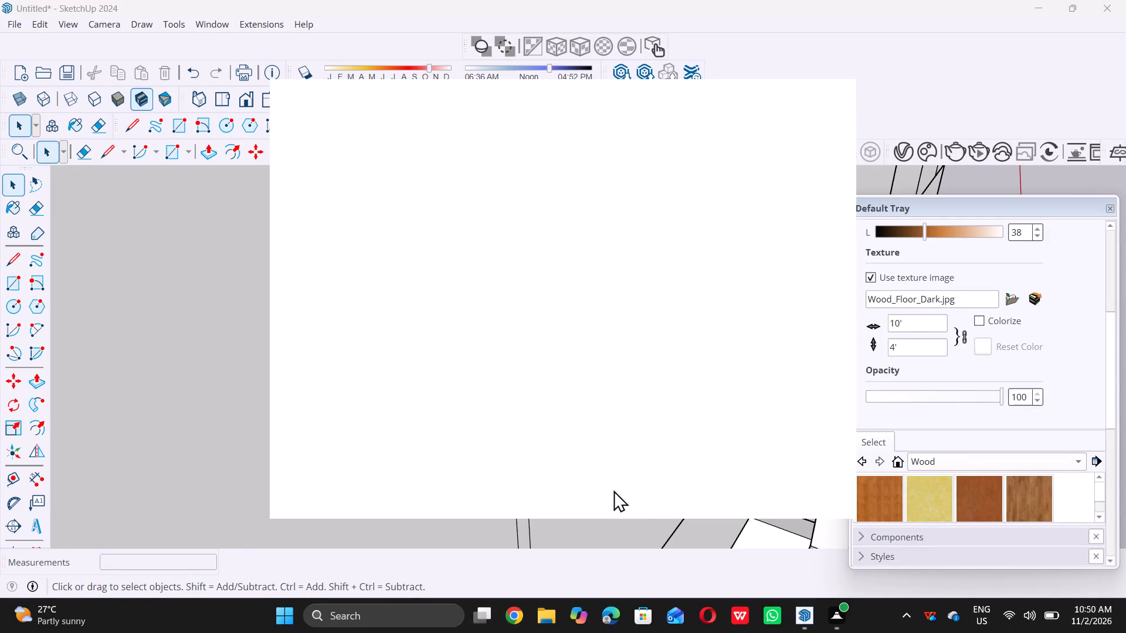
Pull the third narrow groove strip from the left post outward 0.5" from the upper panel's face.
click(802, 573)
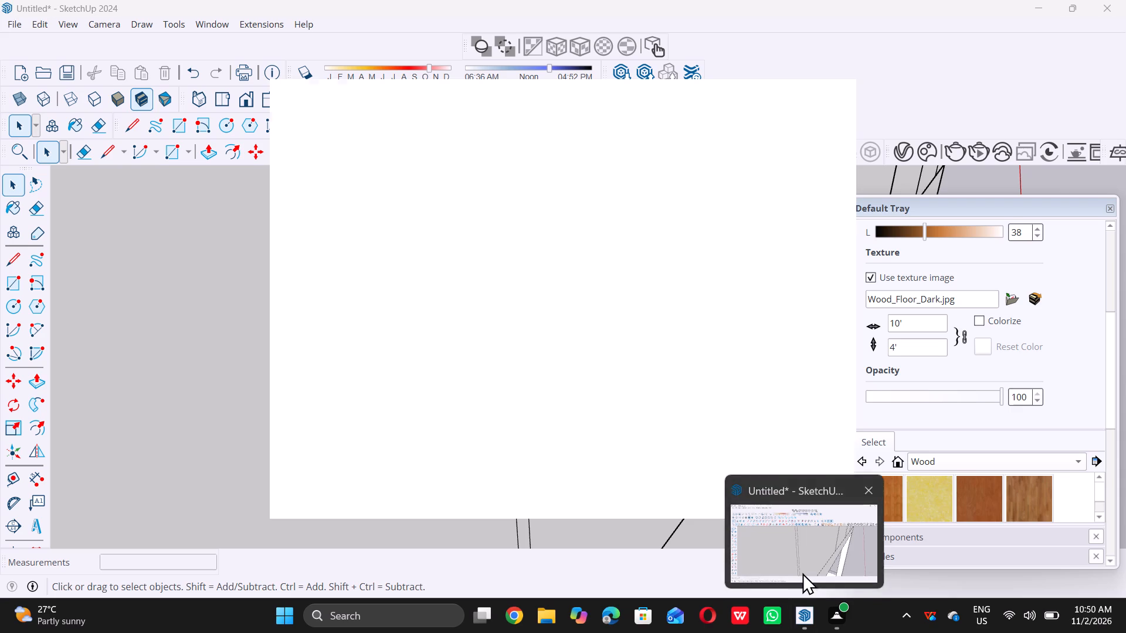
scroll(472, 399, down, 20)
scroll(472, 399, down, 4)
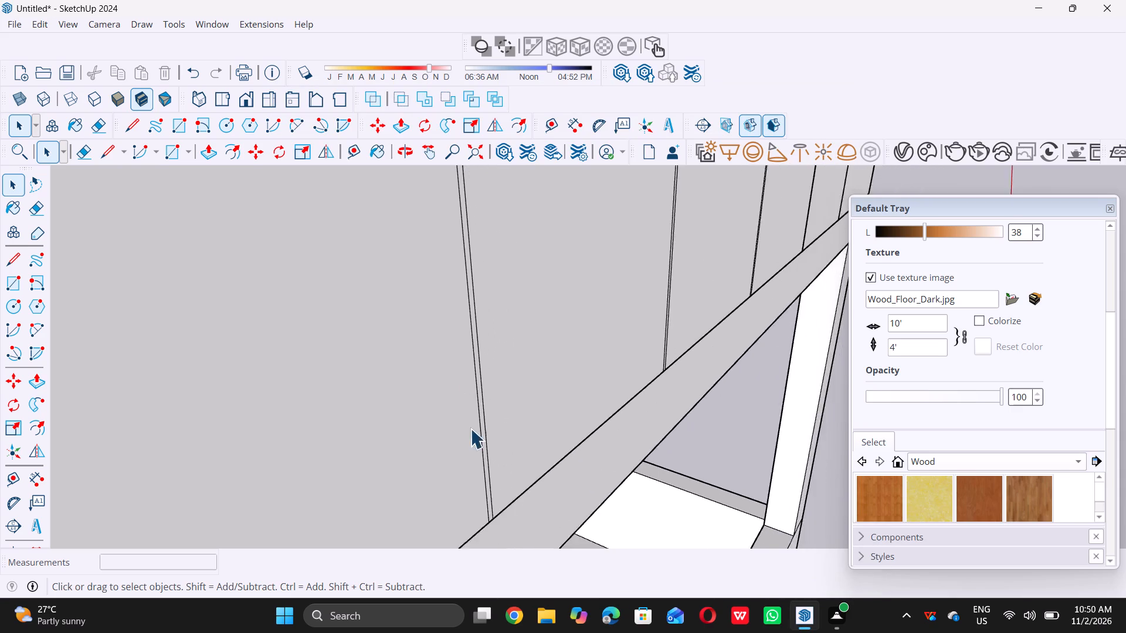
scroll(470, 428, down, 8)
scroll(456, 348, up, 6)
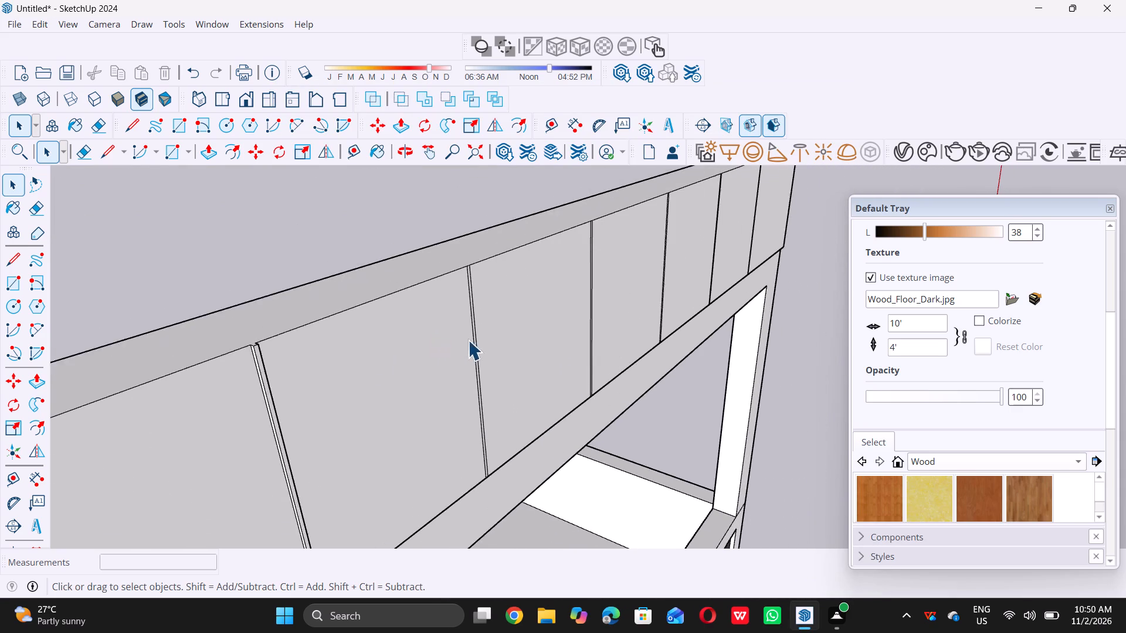
scroll(479, 336, up, 12)
scroll(485, 337, up, 11)
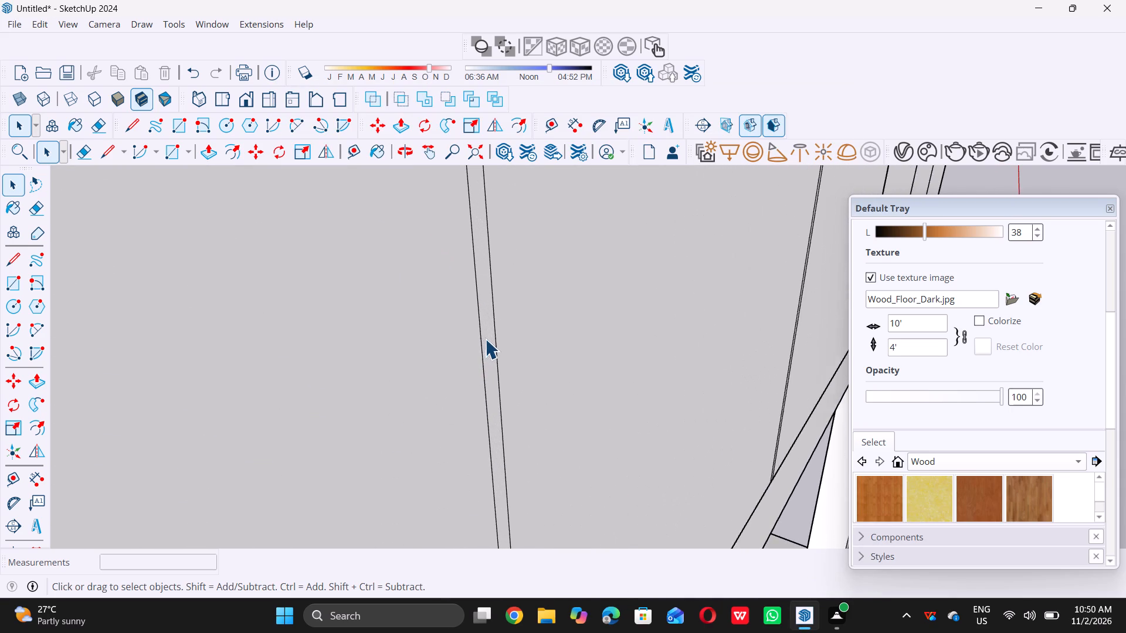
click(487, 340)
key(p)
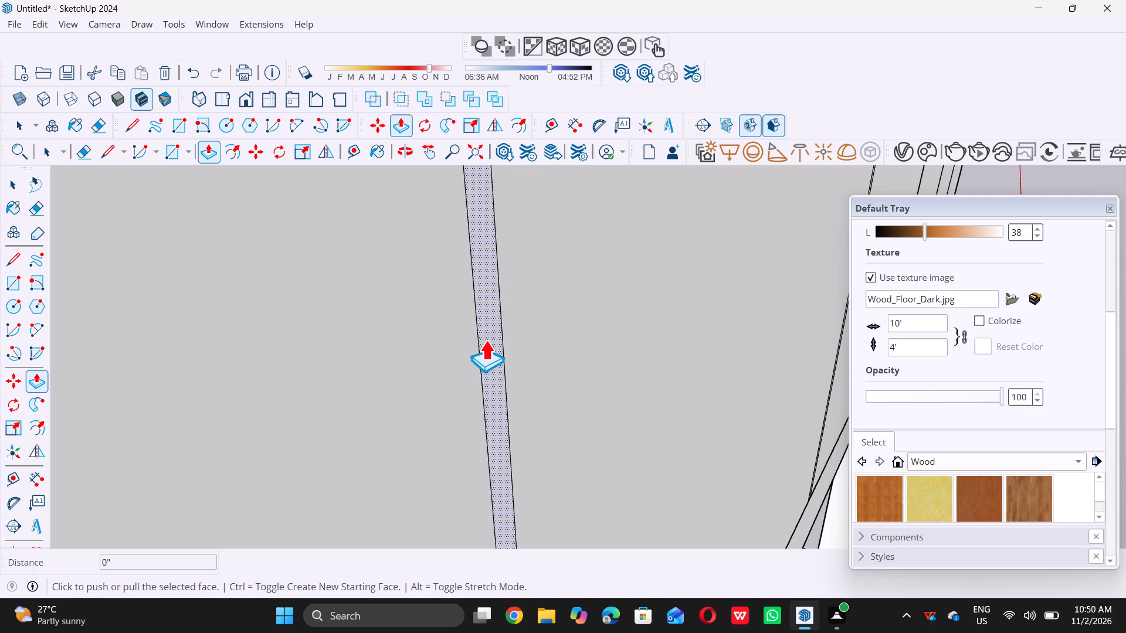
click(486, 339)
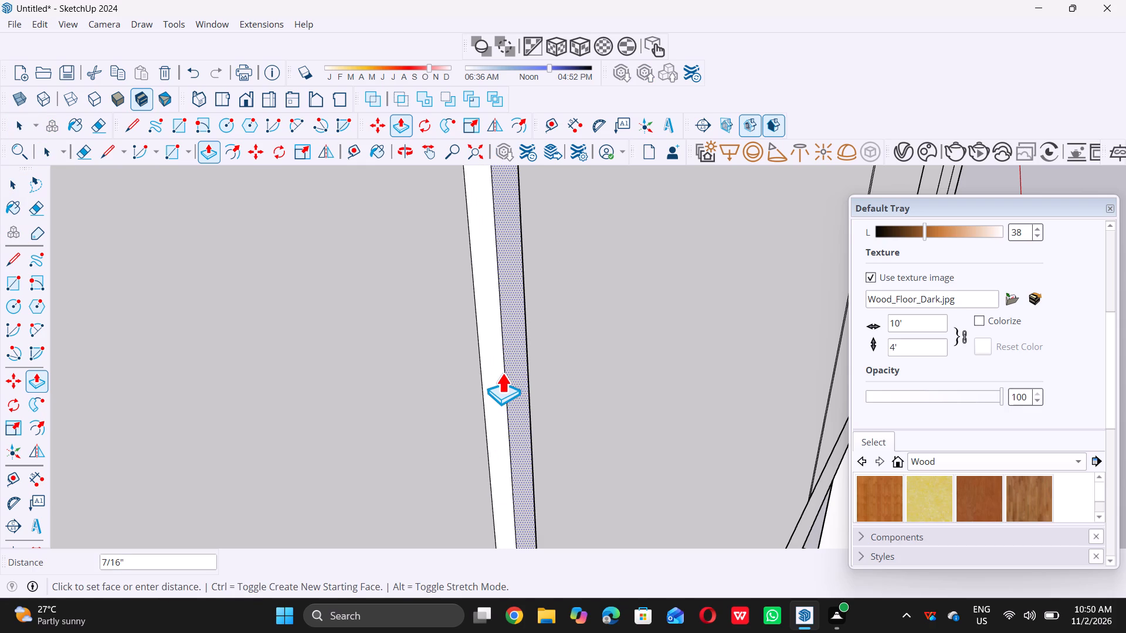
text(0.5)
key(shift+quotedbl)
key(Return)
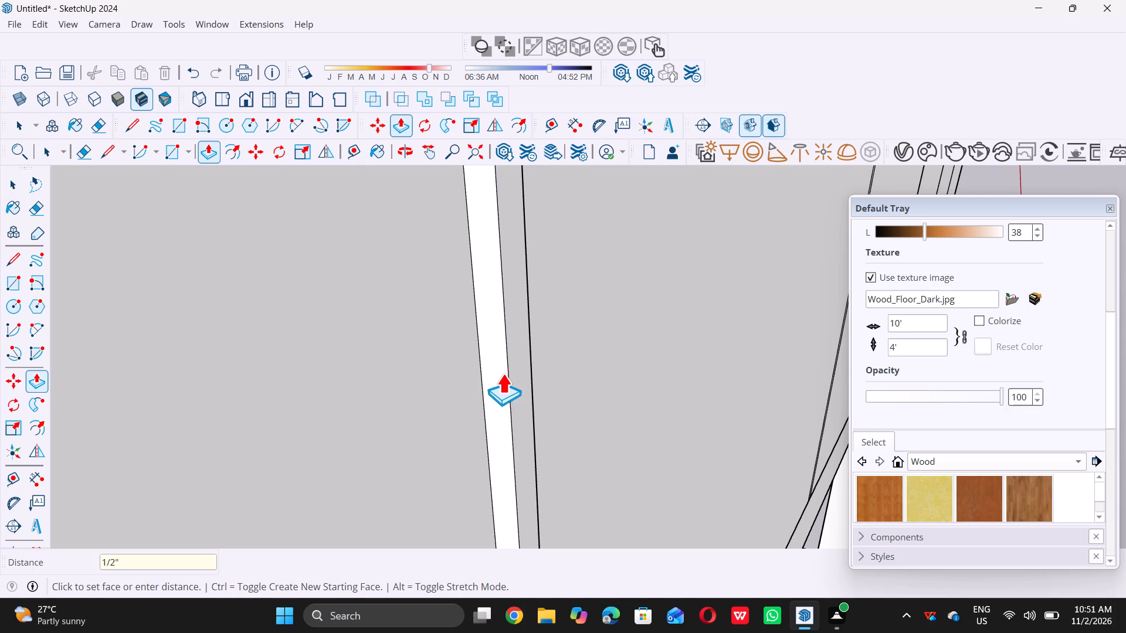
key(space)
Pull the fourth narrow groove strip outward 0.5" from the upper panel's face.
scroll(413, 399, down, 20)
scroll(413, 399, down, 2)
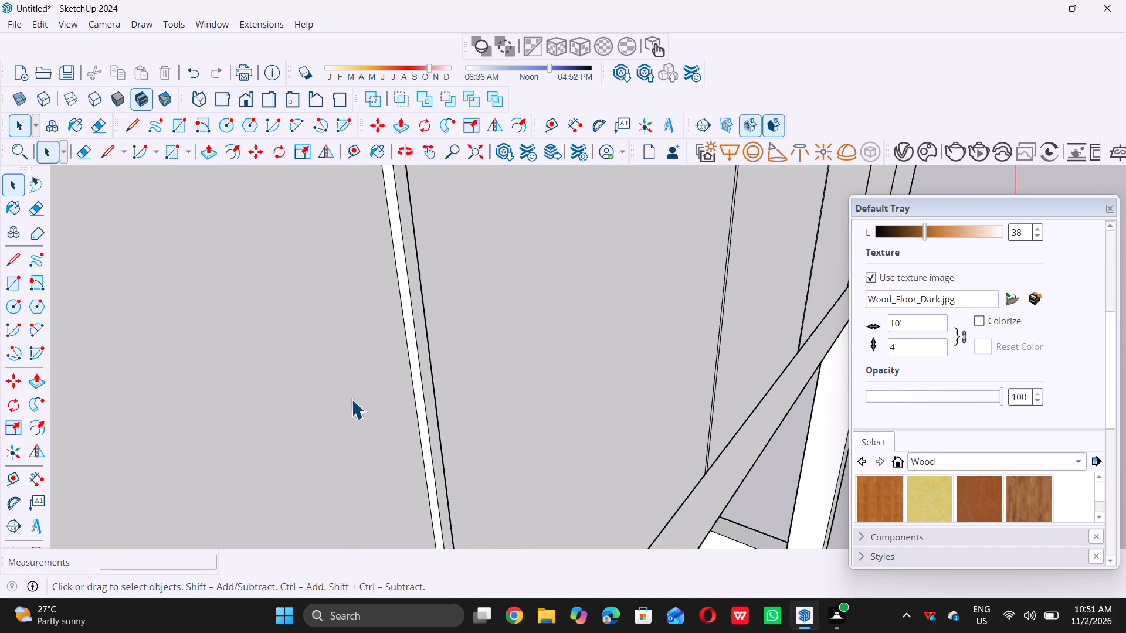
scroll(669, 312, up, 15)
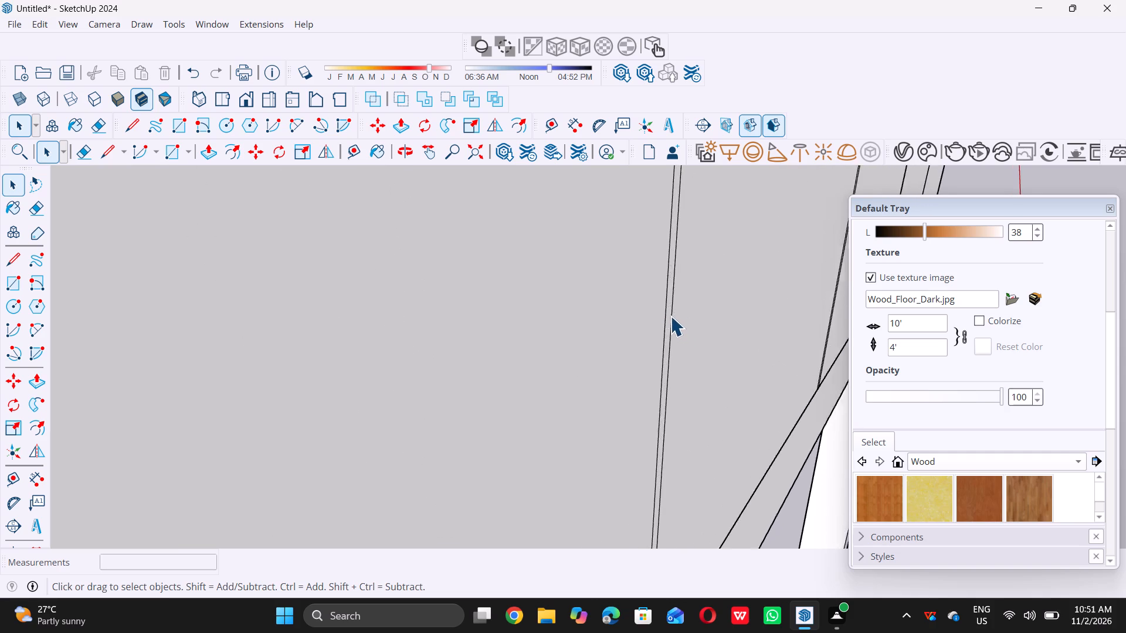
scroll(671, 317, up, 5)
click(669, 318)
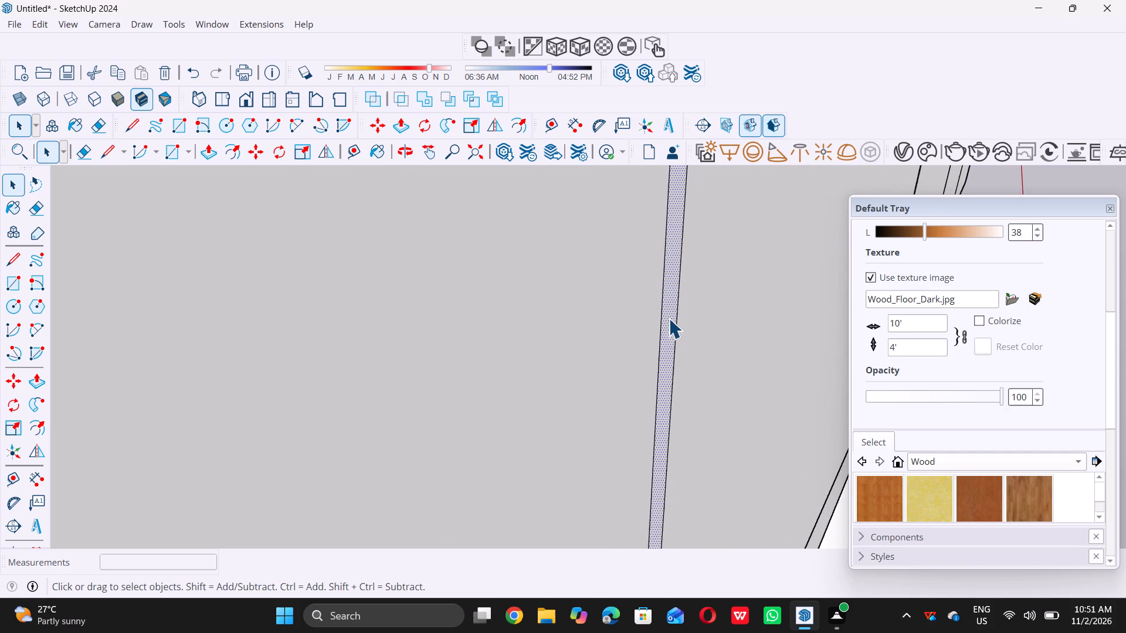
key(p)
click(668, 317)
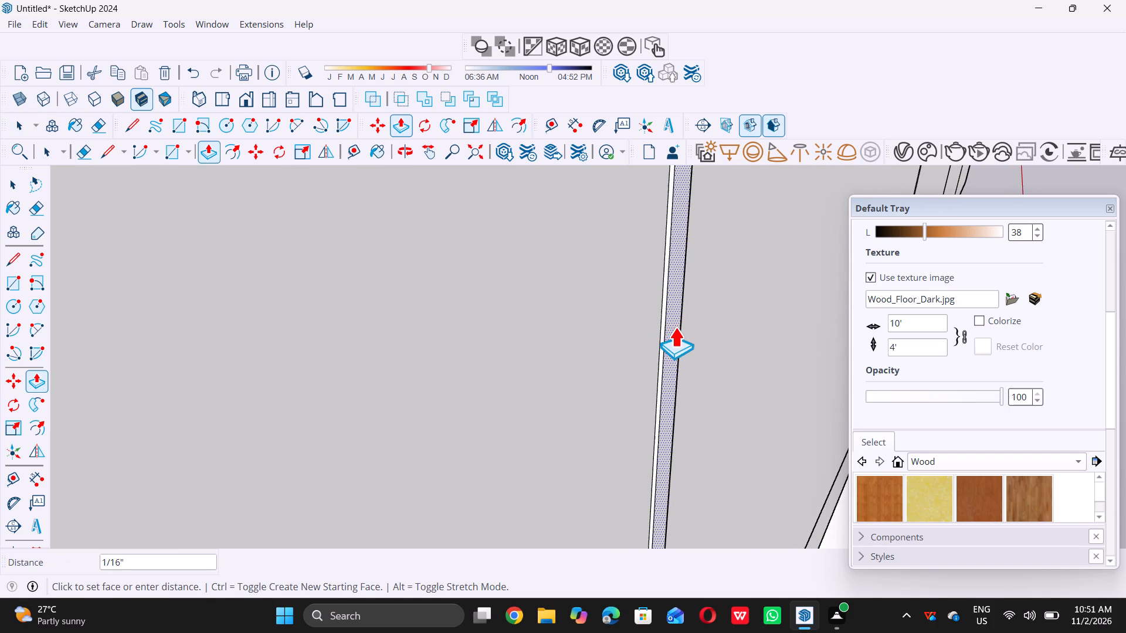
text(0.5)
key(shift+quotedbl)
key(Return)
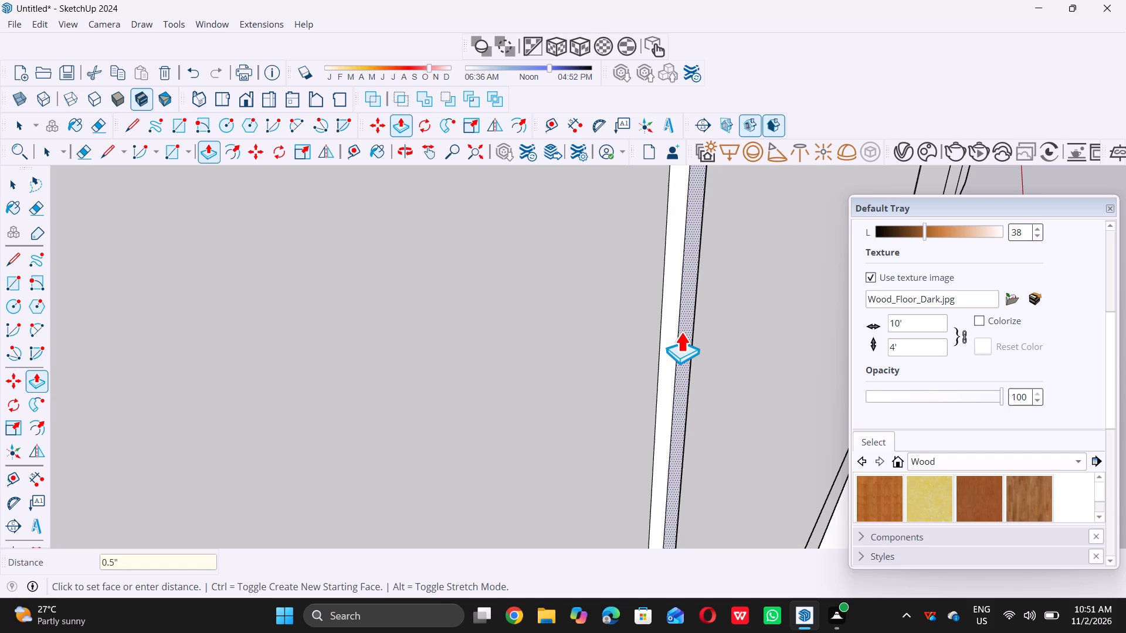
key(space)
Pull the fifth narrow groove strip outward 0.5" from the upper panel's face.
scroll(555, 379, down, 10)
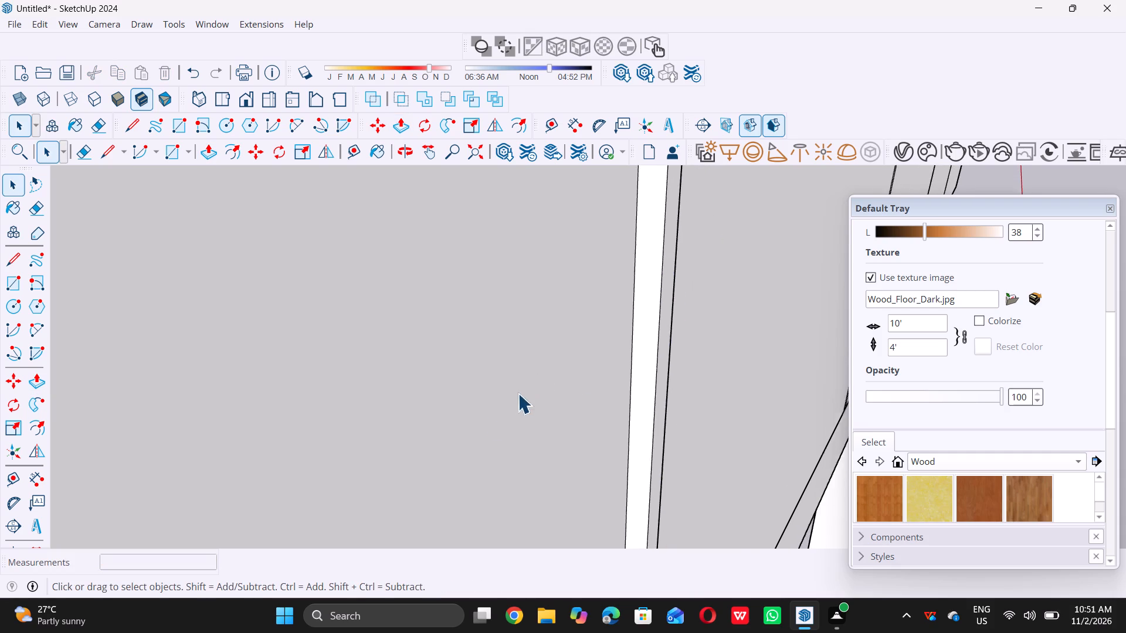
scroll(518, 393, down, 16)
scroll(472, 425, down, 7)
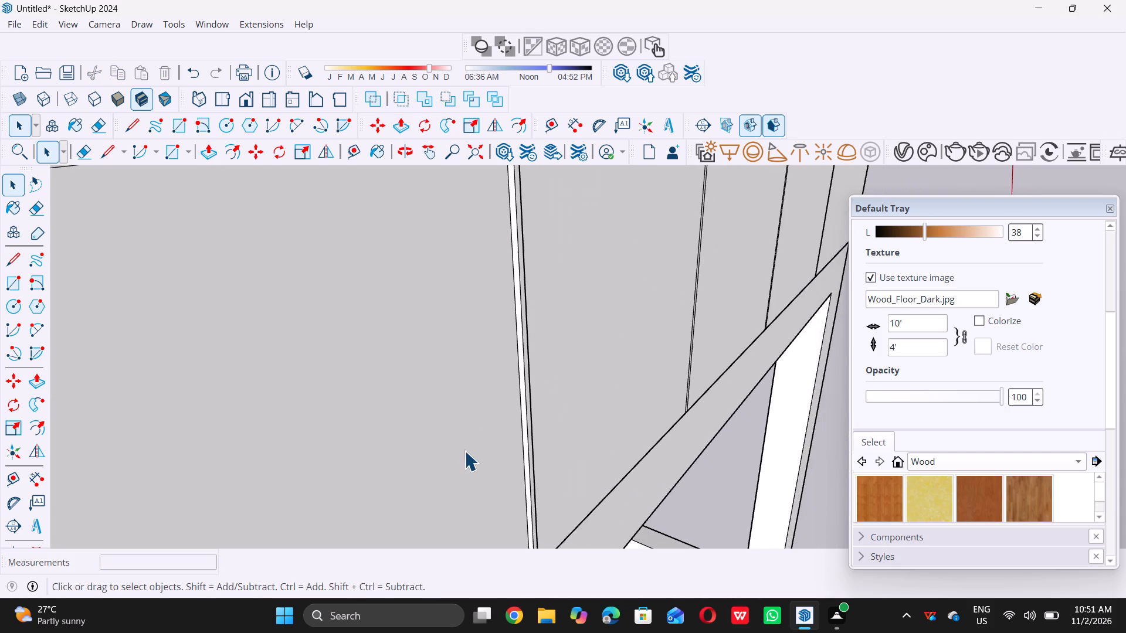
scroll(464, 451, down, 7)
scroll(610, 332, up, 6)
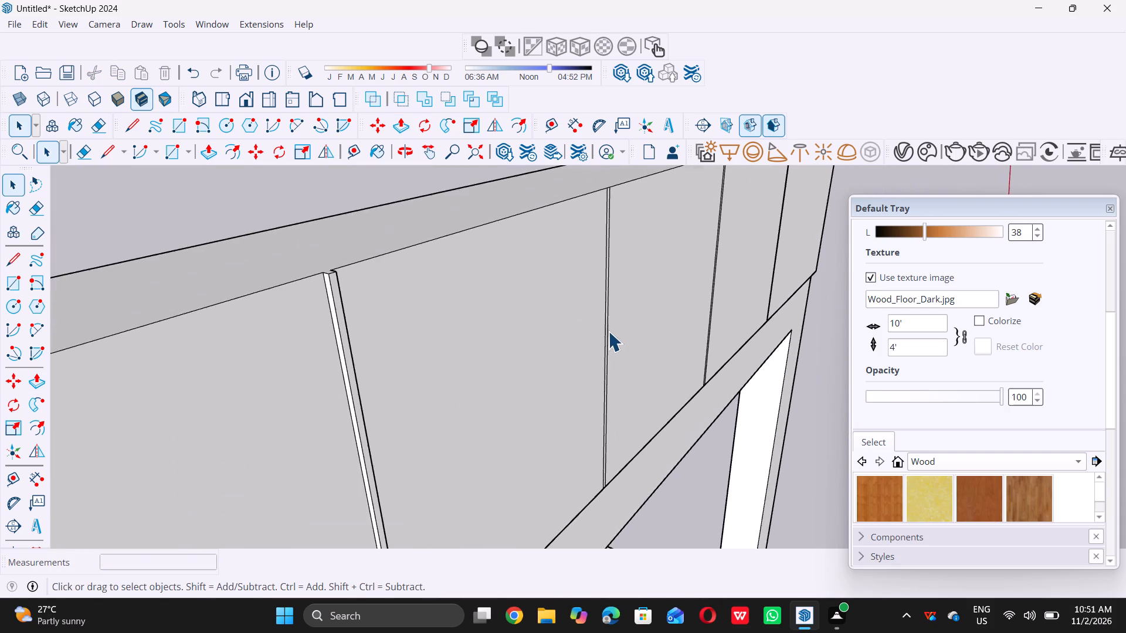
scroll(608, 331, up, 17)
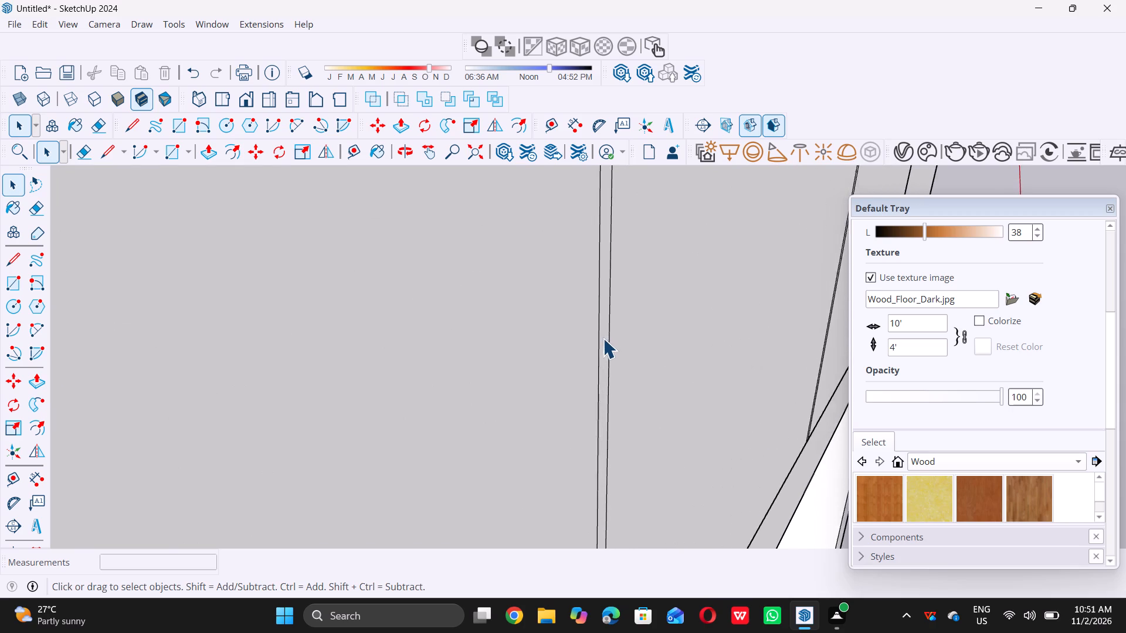
scroll(603, 338, up, 7)
click(603, 338)
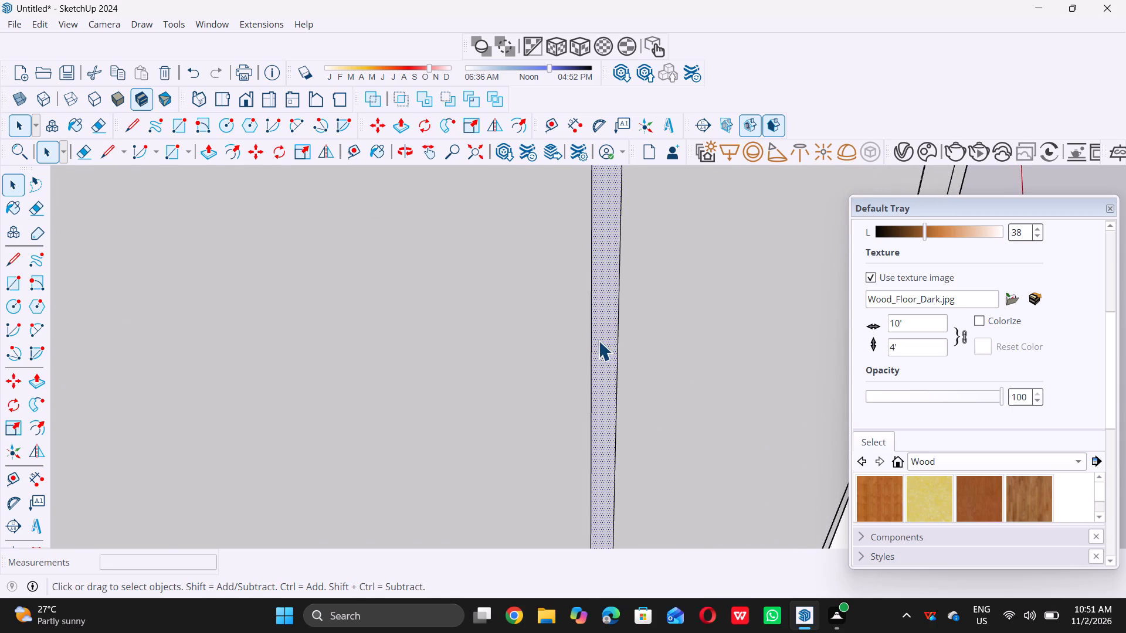
key(p)
click(598, 341)
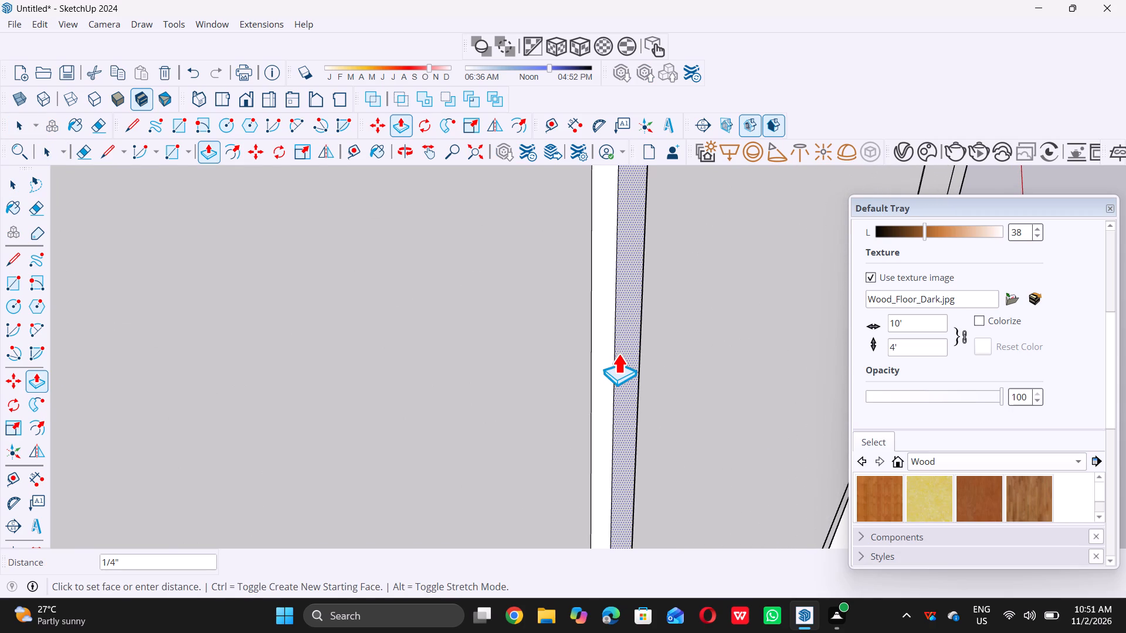
text(0.5)
key(shift+quotedbl)
key(Return)
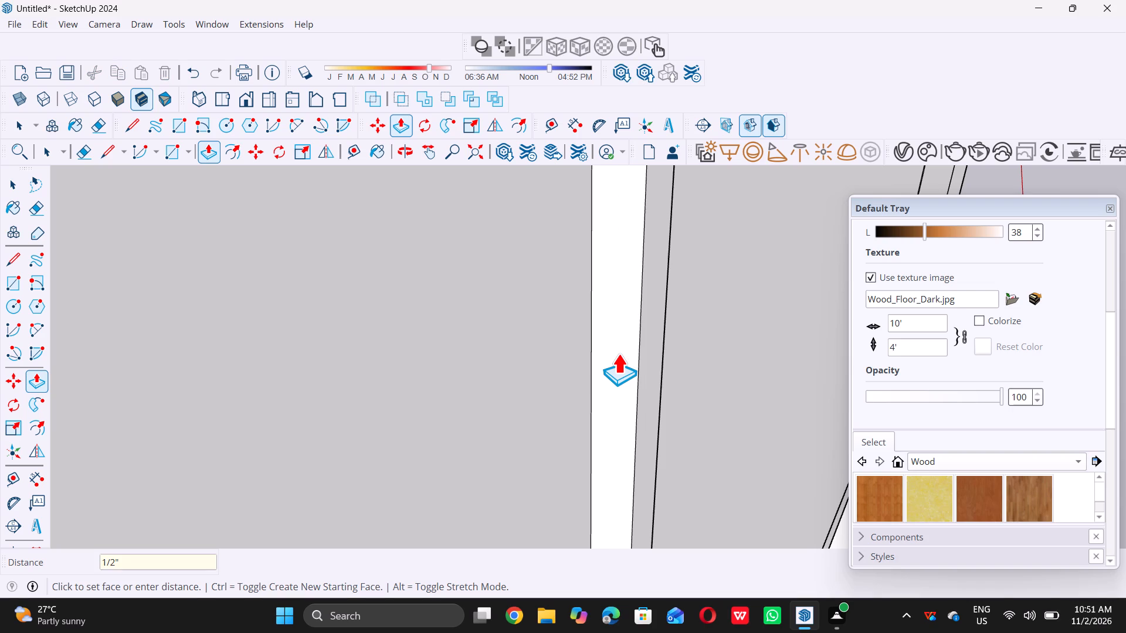
key(space)
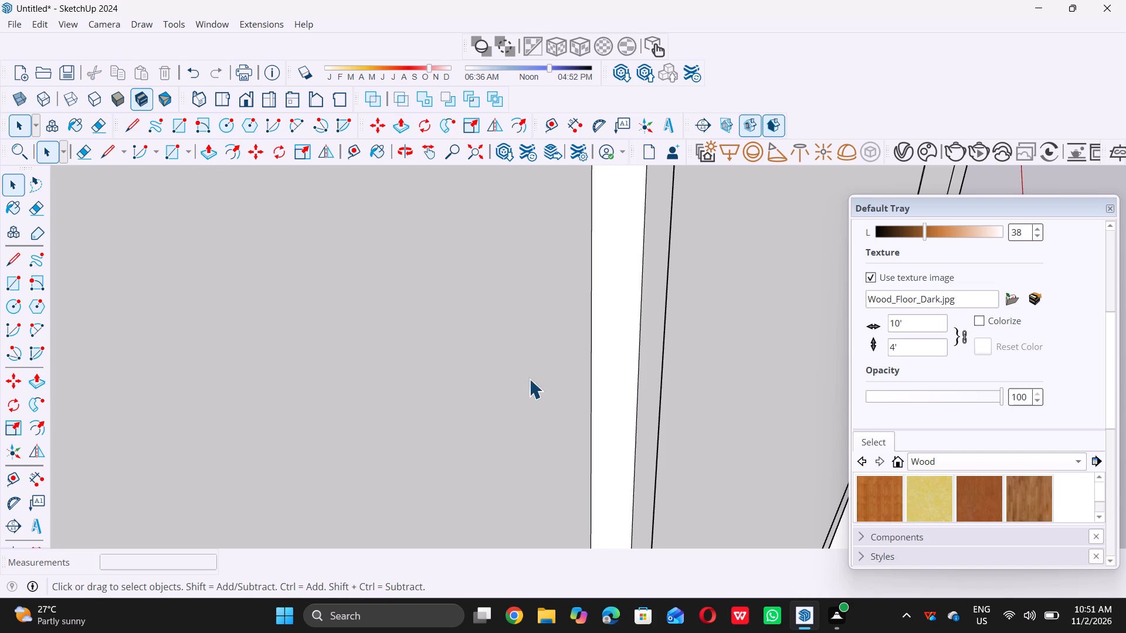
Pull the sixth narrow groove strip, second nearest the right post, outward 0.5" from the upper panel's face.
scroll(518, 384, down, 20)
scroll(518, 384, down, 9)
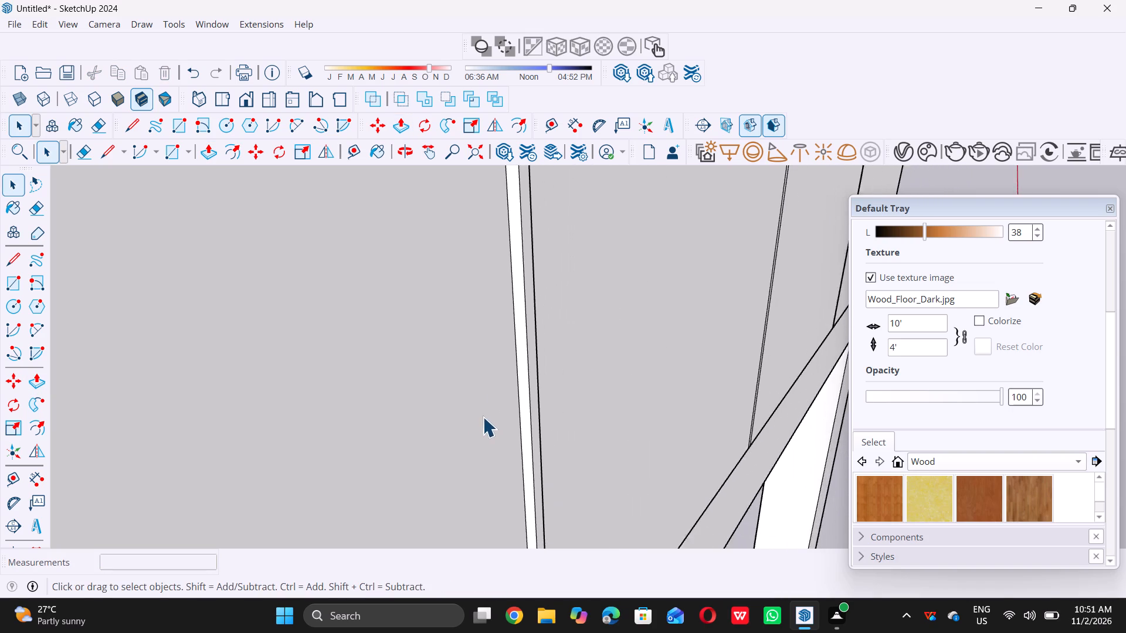
scroll(483, 417, down, 16)
scroll(649, 369, up, 5)
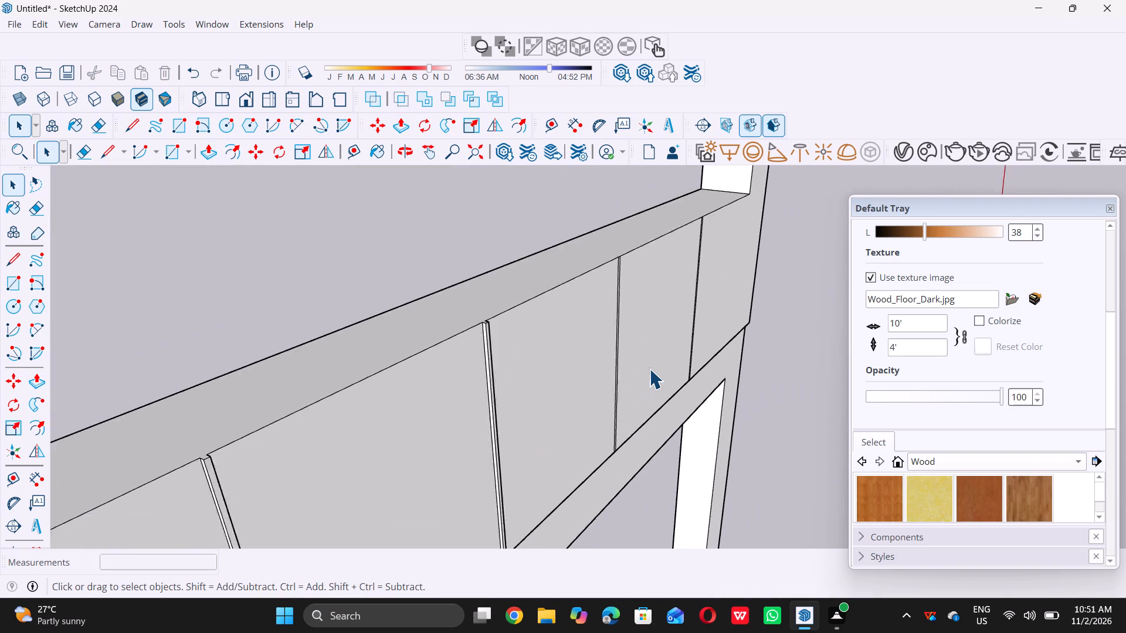
scroll(649, 369, up, 2)
scroll(594, 380, up, 12)
click(589, 373)
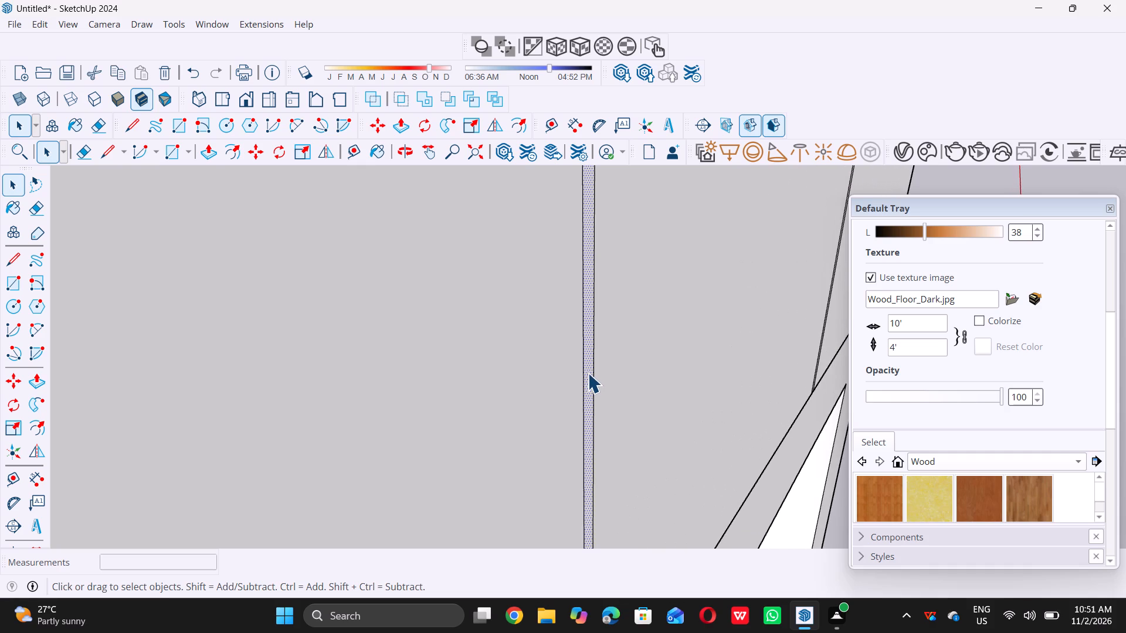
key(p)
click(586, 373)
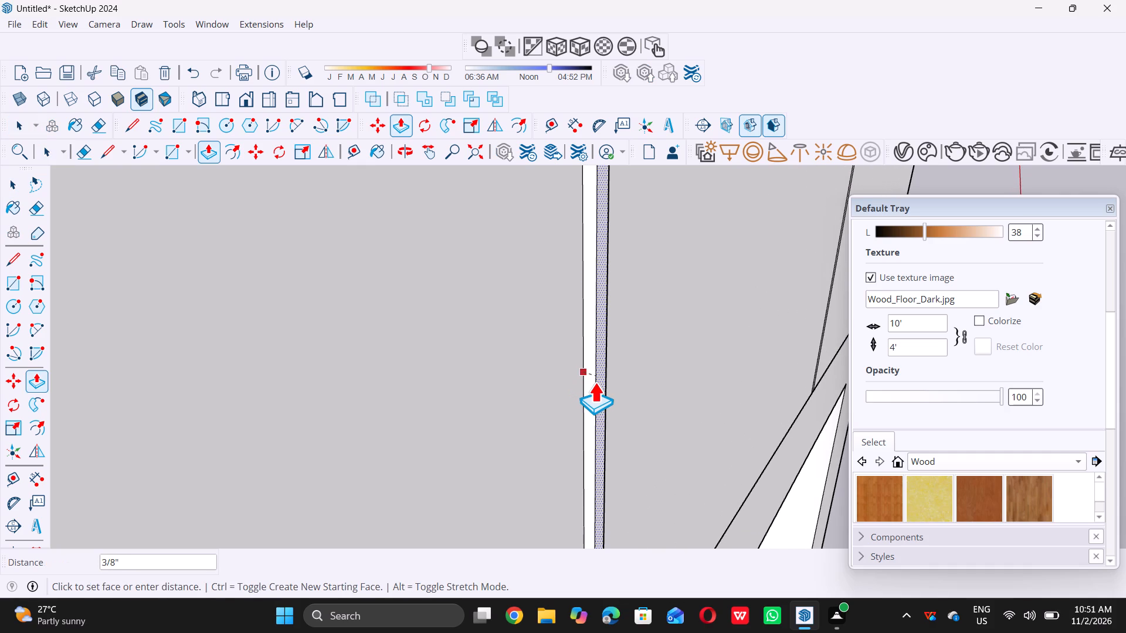
key(0)
text(.5)
key(shift+quotedbl)
key(Return)
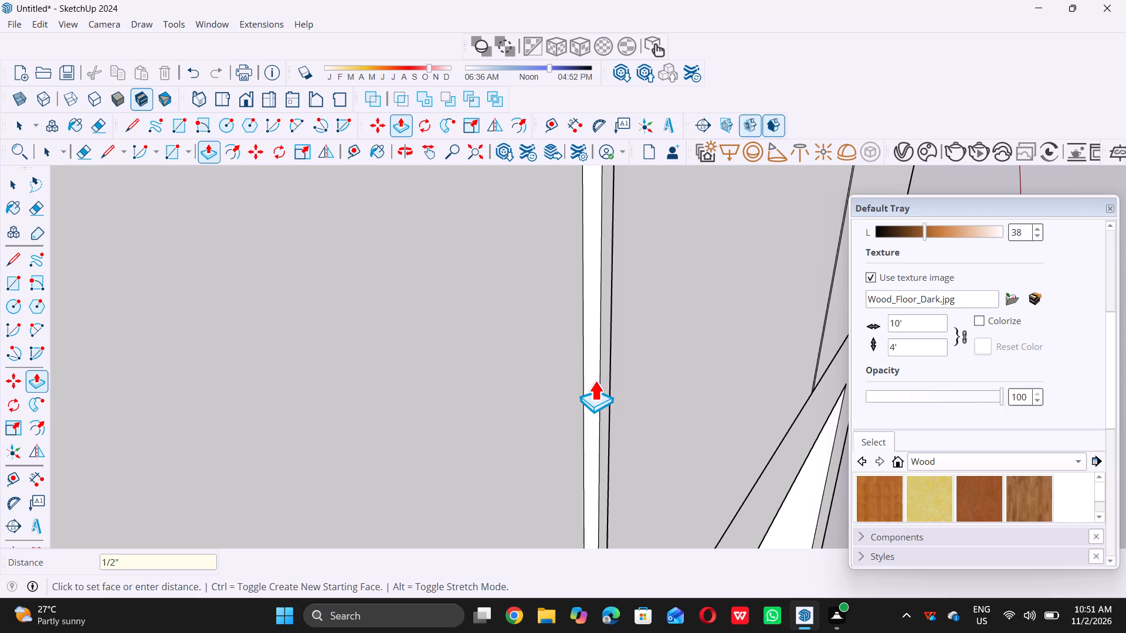
key(space)
Repeat the 0.5" outward pull on the last narrow groove strip, nearest the right post, and clear the selection.
scroll(548, 392, down, 6)
scroll(469, 386, down, 5)
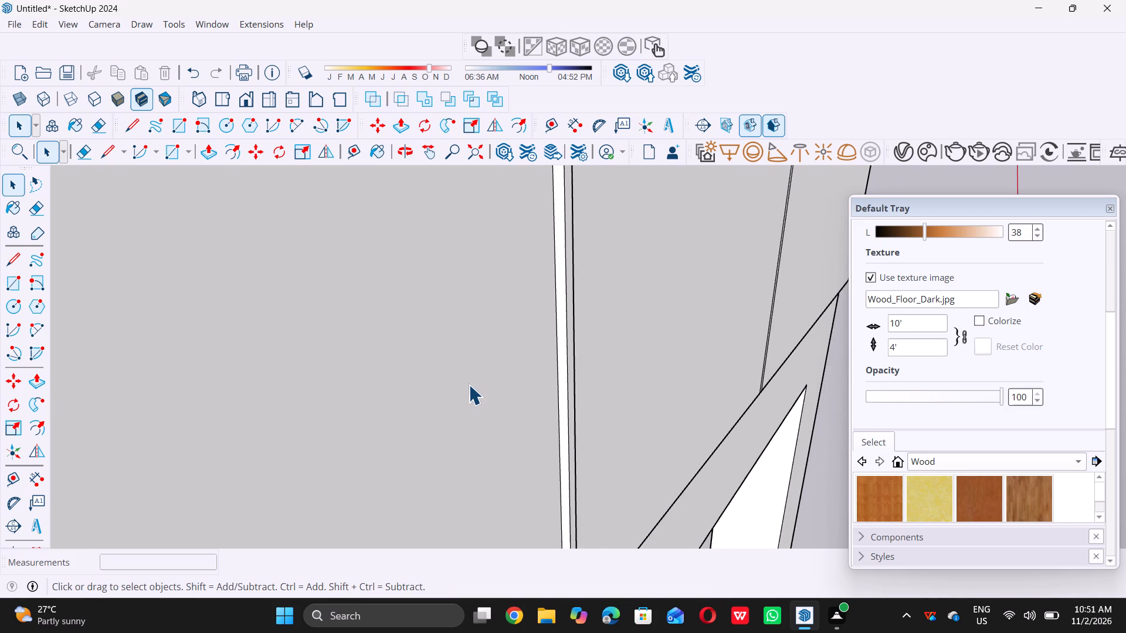
scroll(469, 384, down, 10)
scroll(641, 349, up, 2)
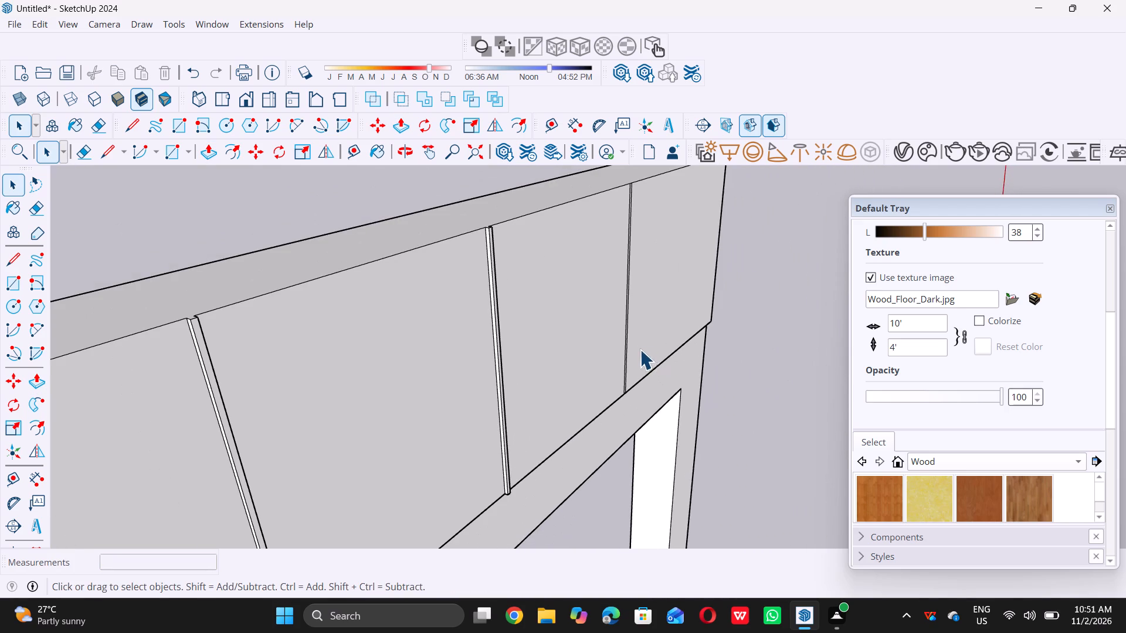
scroll(640, 349, up, 20)
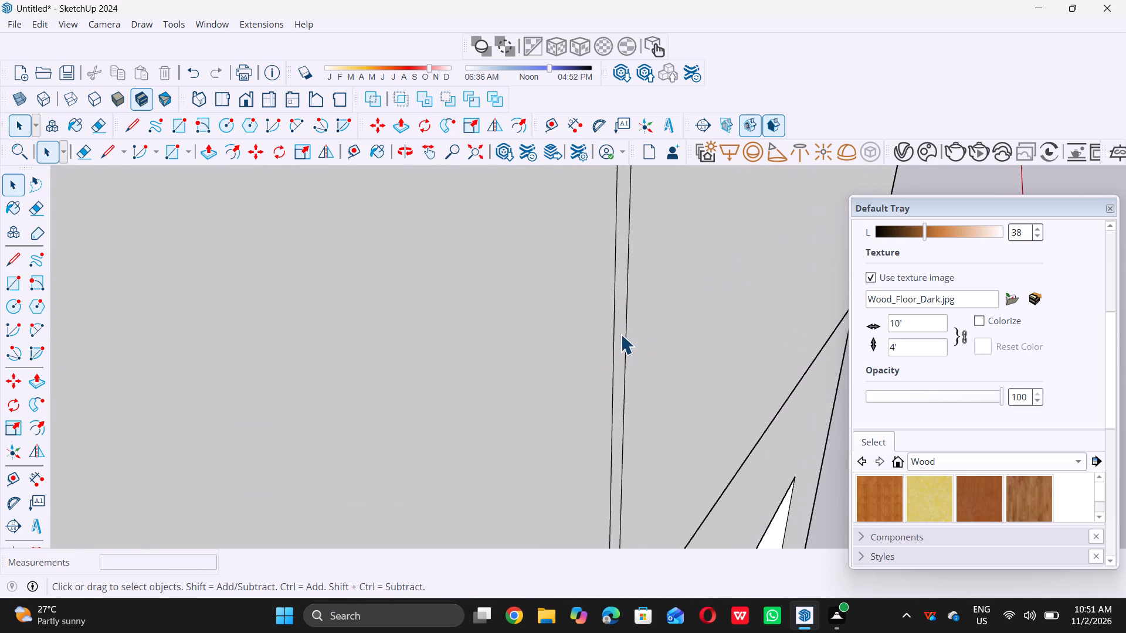
click(620, 334)
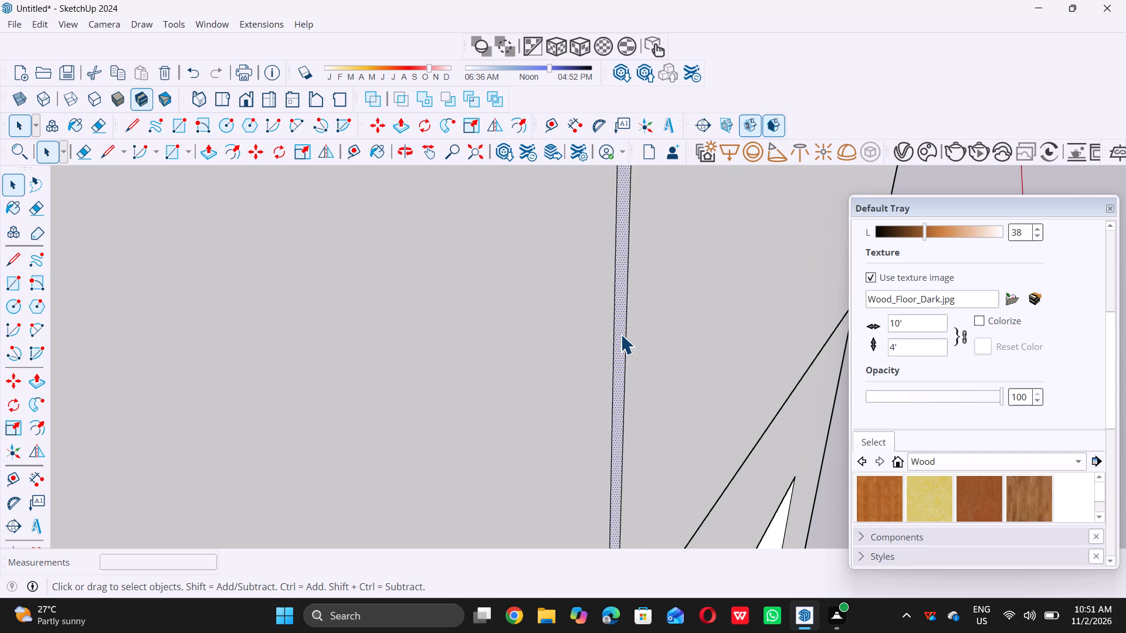
key(p)
double_click(619, 334)
key(space)
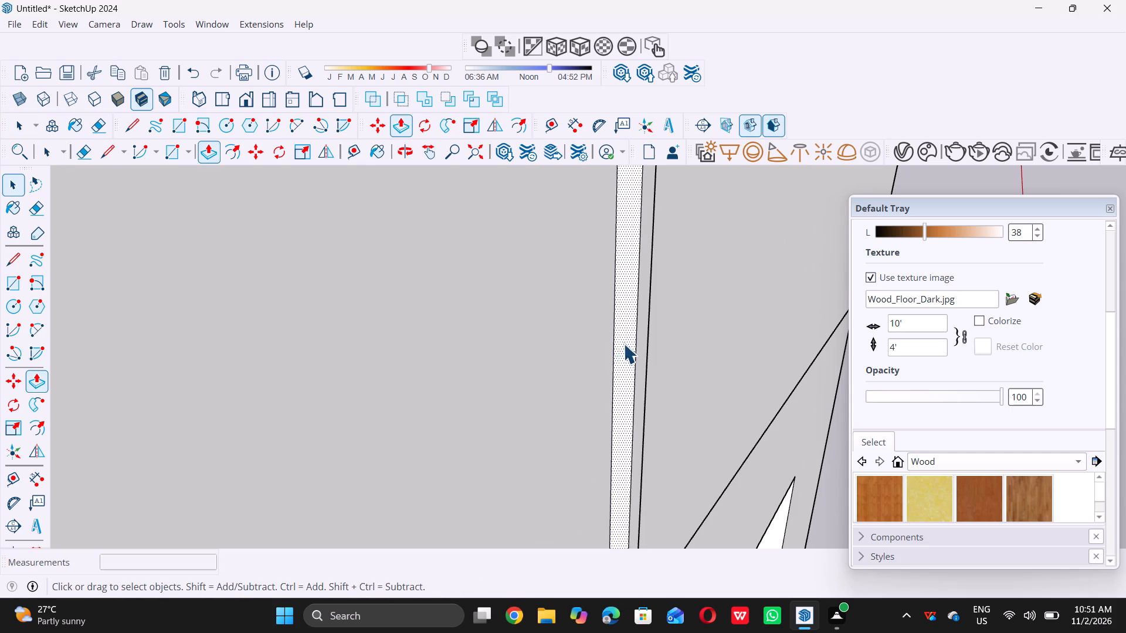
scroll(612, 346, down, 19)
scroll(505, 380, down, 7)
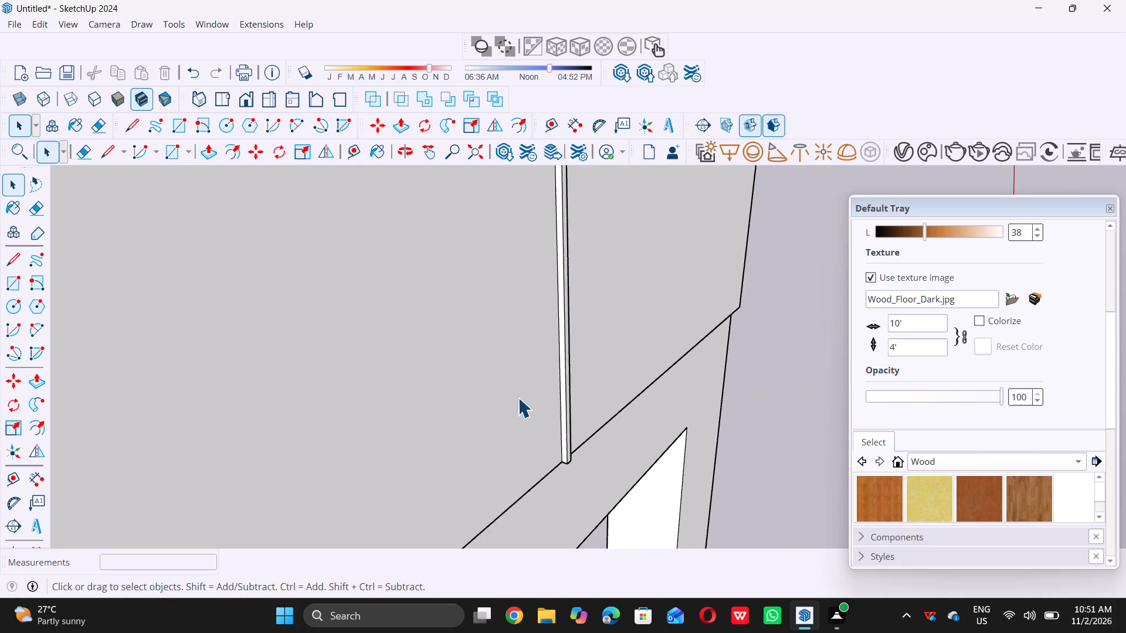
scroll(518, 397, down, 20)
scroll(518, 397, down, 3)
click(783, 298)
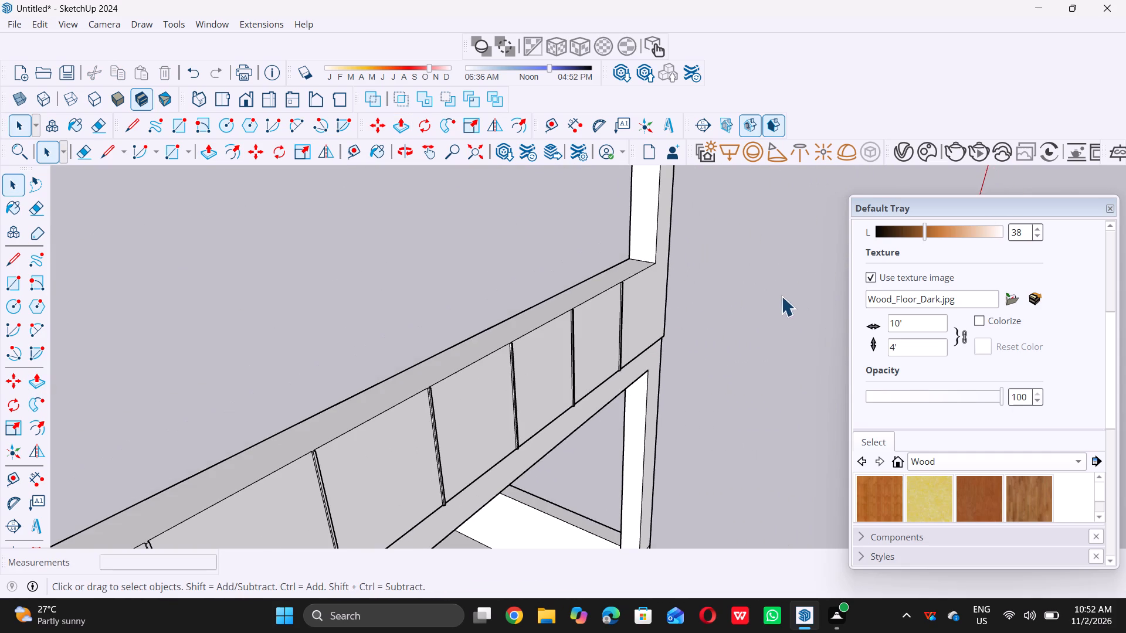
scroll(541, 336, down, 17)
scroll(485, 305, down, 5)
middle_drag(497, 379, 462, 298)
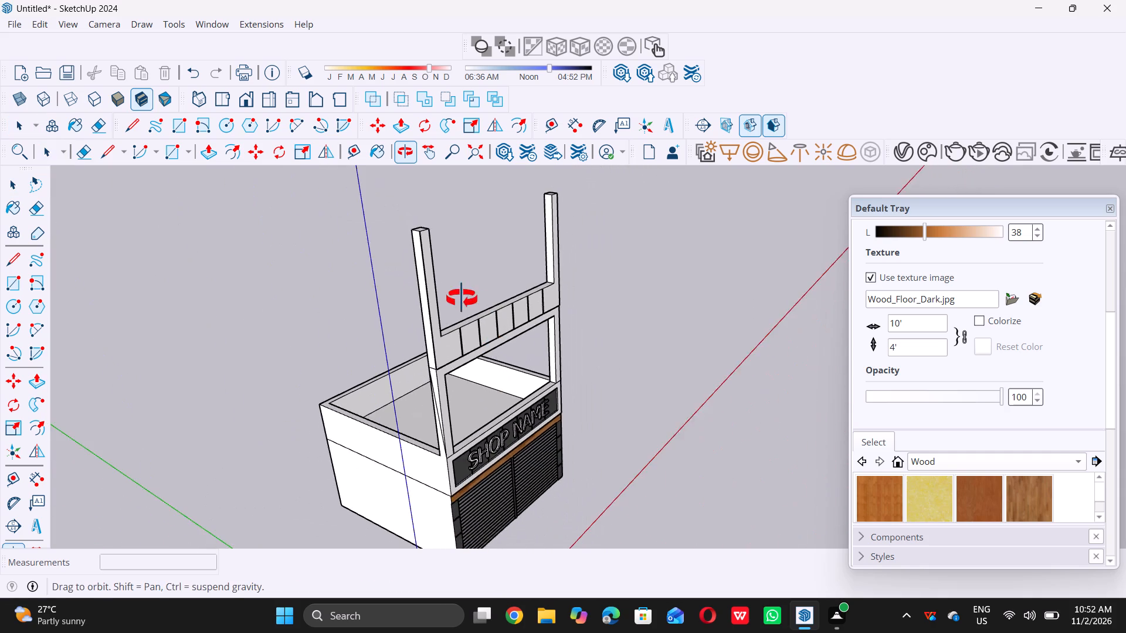
Inspect the upper panel and its projecting narrow strips from the front, close up and from above.
middle_drag(462, 298, 240, 291)
middle_click(239, 291)
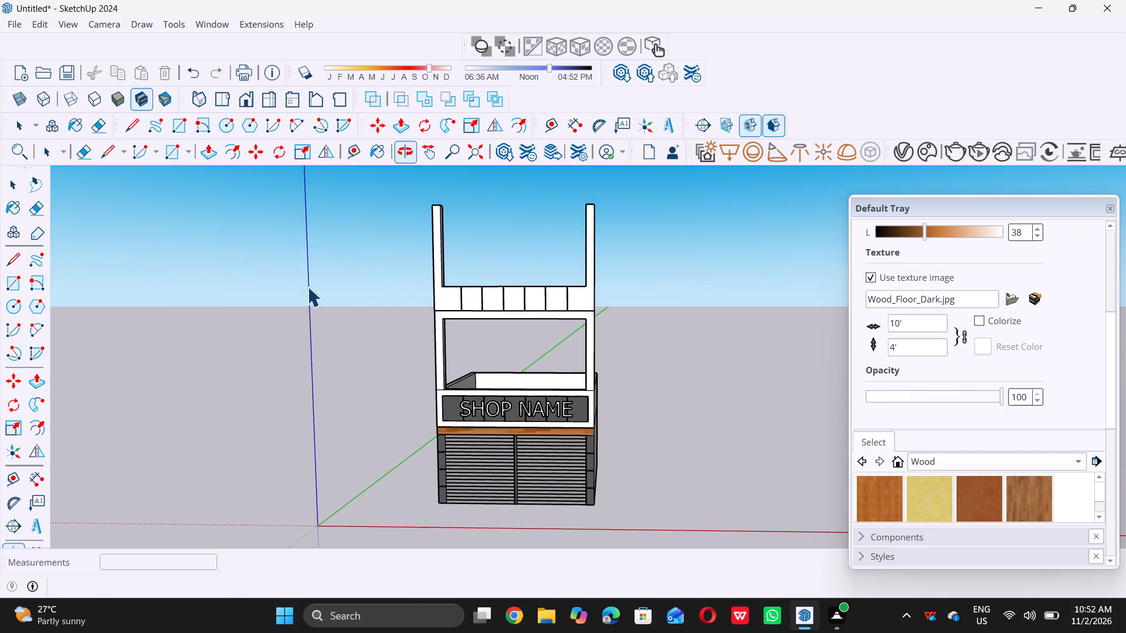
scroll(462, 278, up, 6)
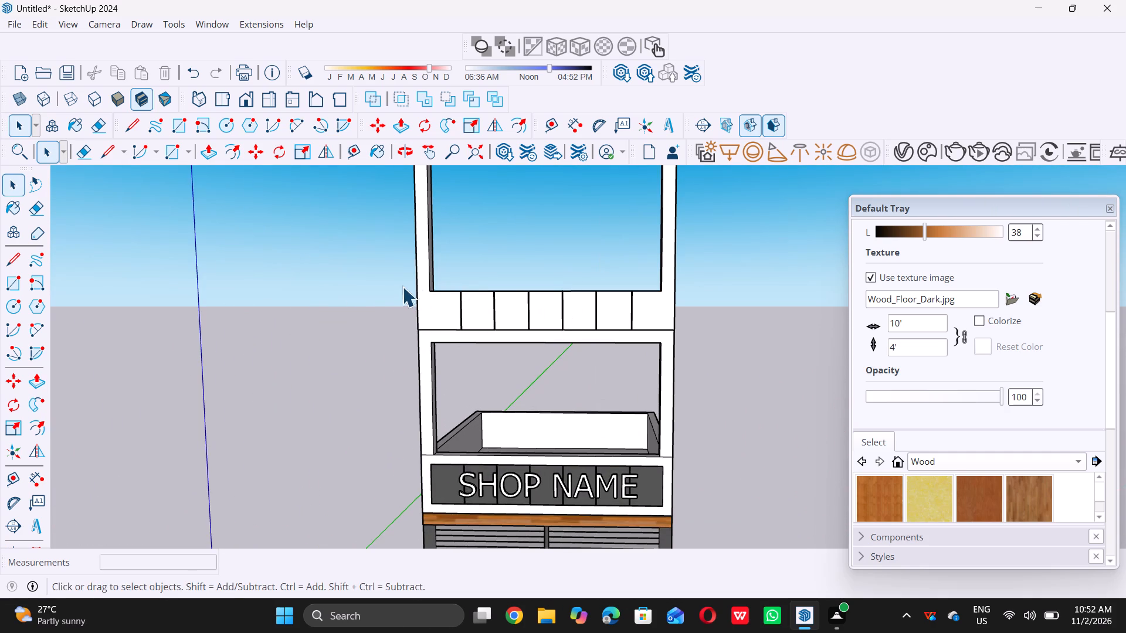
middle_drag(398, 295, 446, 313)
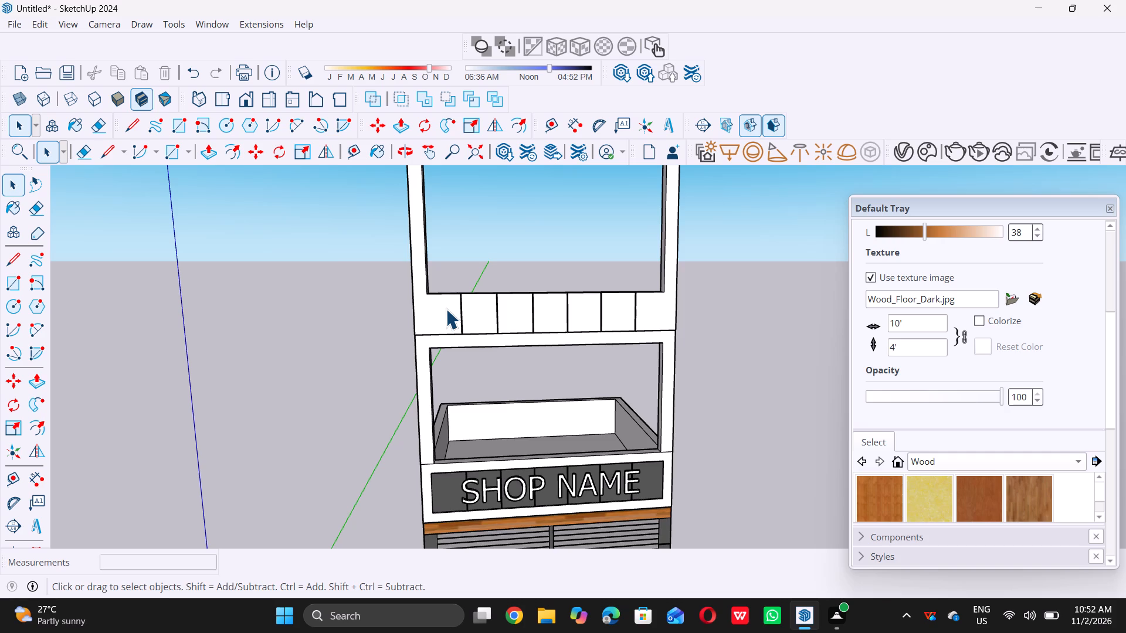
scroll(468, 274, up, 5)
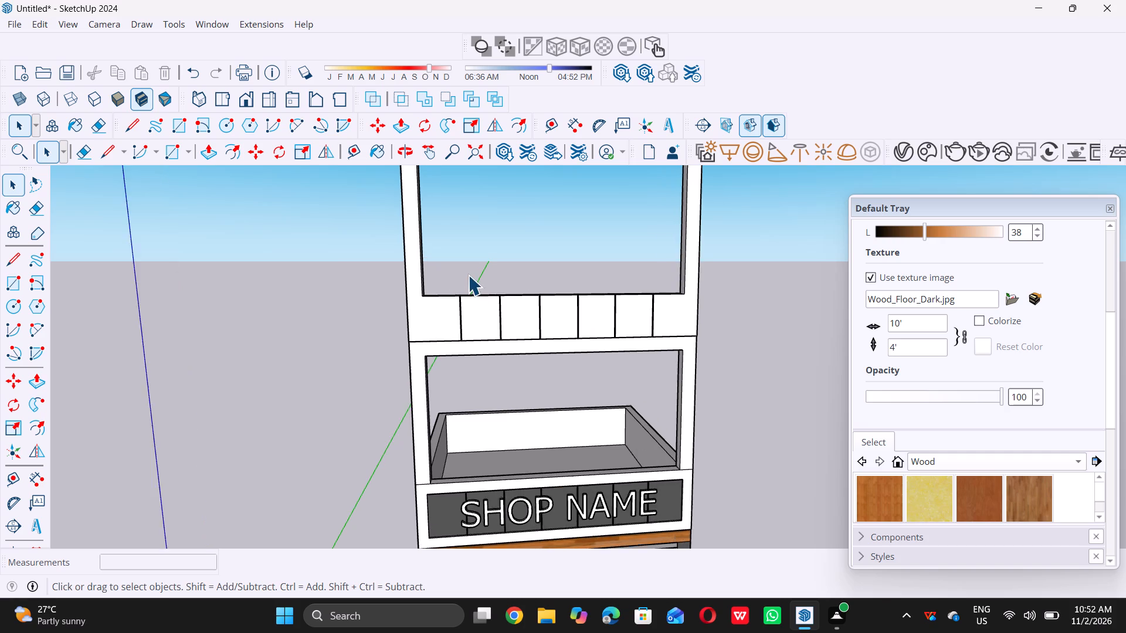
scroll(464, 288, up, 6)
middle_drag(423, 318, 370, 390)
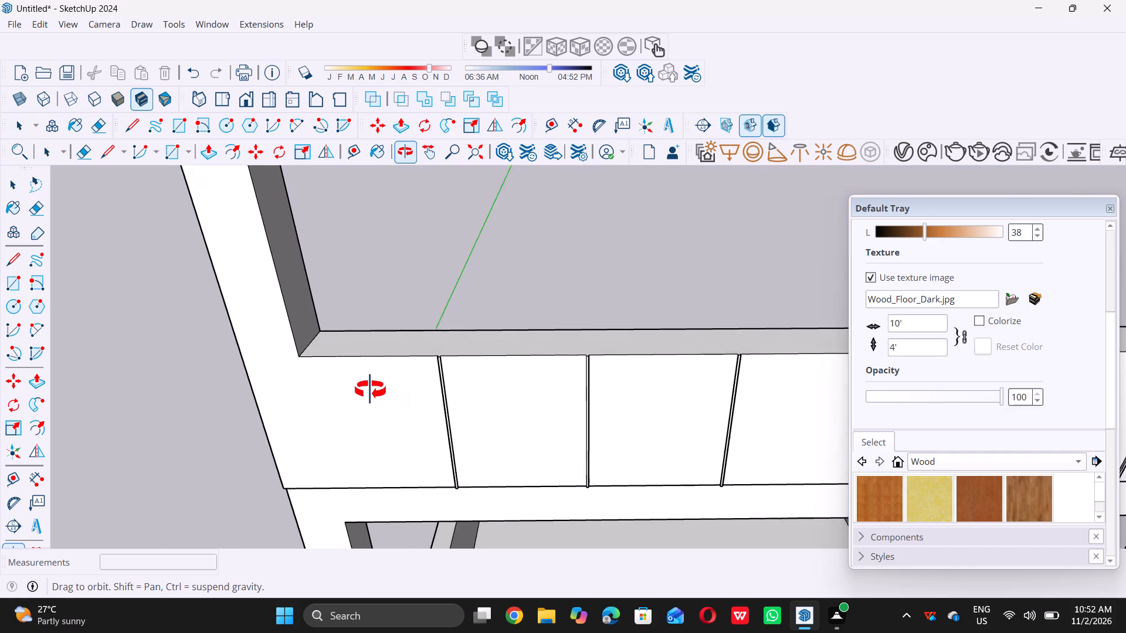
middle_drag(370, 390, 370, 387)
middle_click(370, 387)
middle_click(377, 366)
middle_click(378, 364)
scroll(379, 348, down, 11)
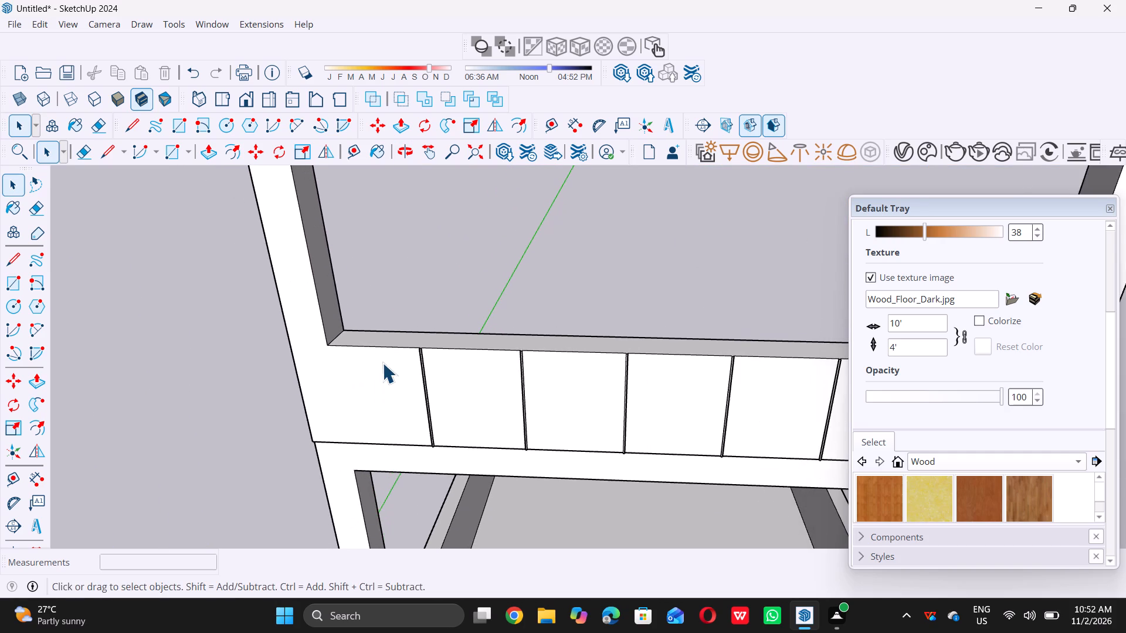
scroll(382, 363, down, 14)
scroll(489, 435, down, 1)
middle_drag(457, 460, 540, 353)
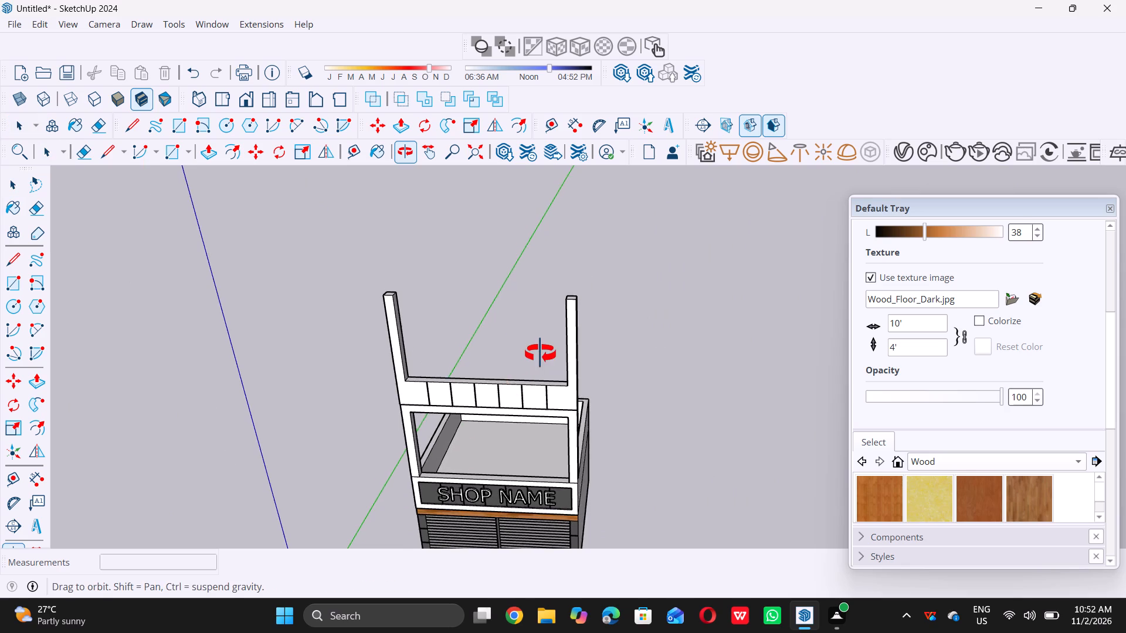
middle_drag(540, 353, 511, 333)
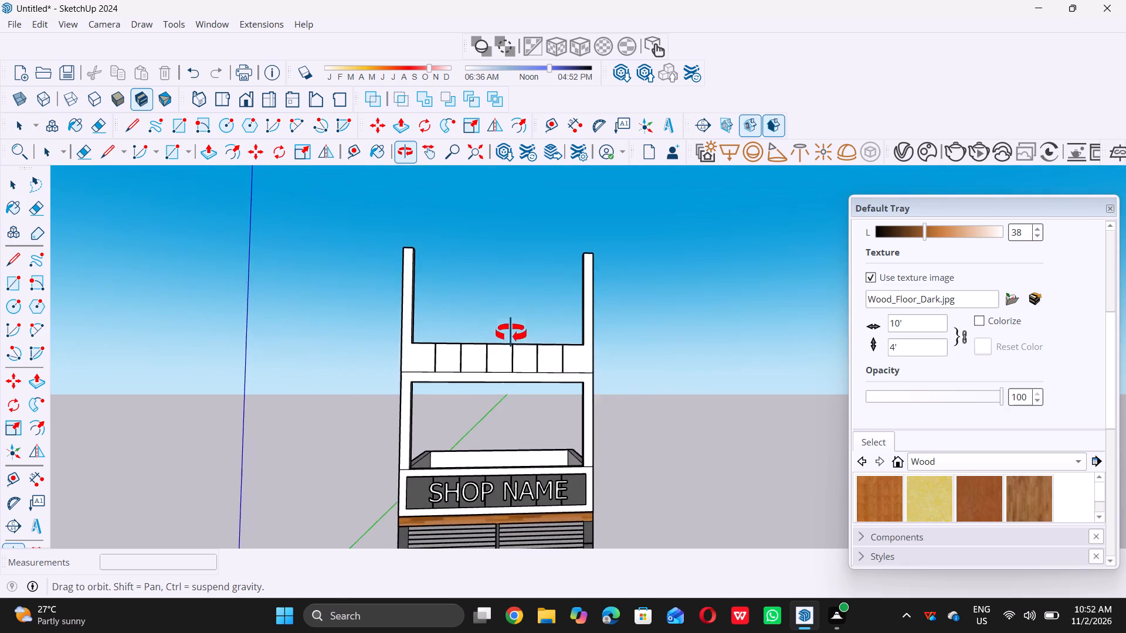
Review the whole shop front with its upper-facade frame from low, frontal and raised viewpoints.
scroll(503, 371, up, 4)
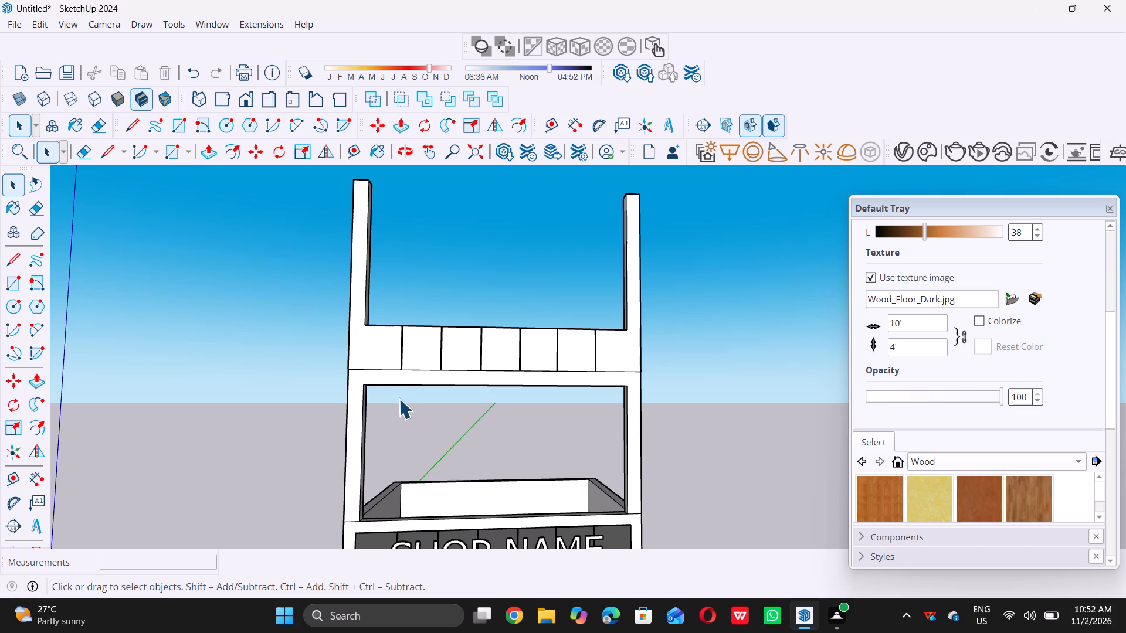
scroll(394, 321, down, 6)
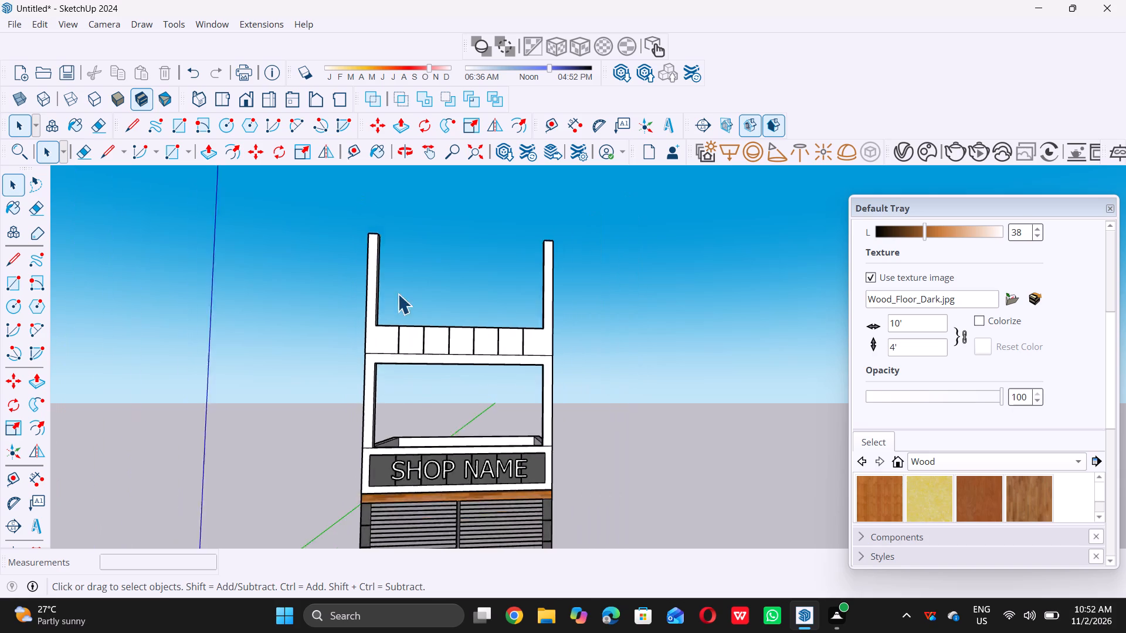
middle_drag(384, 260, 371, 345)
scroll(379, 322, down, 7)
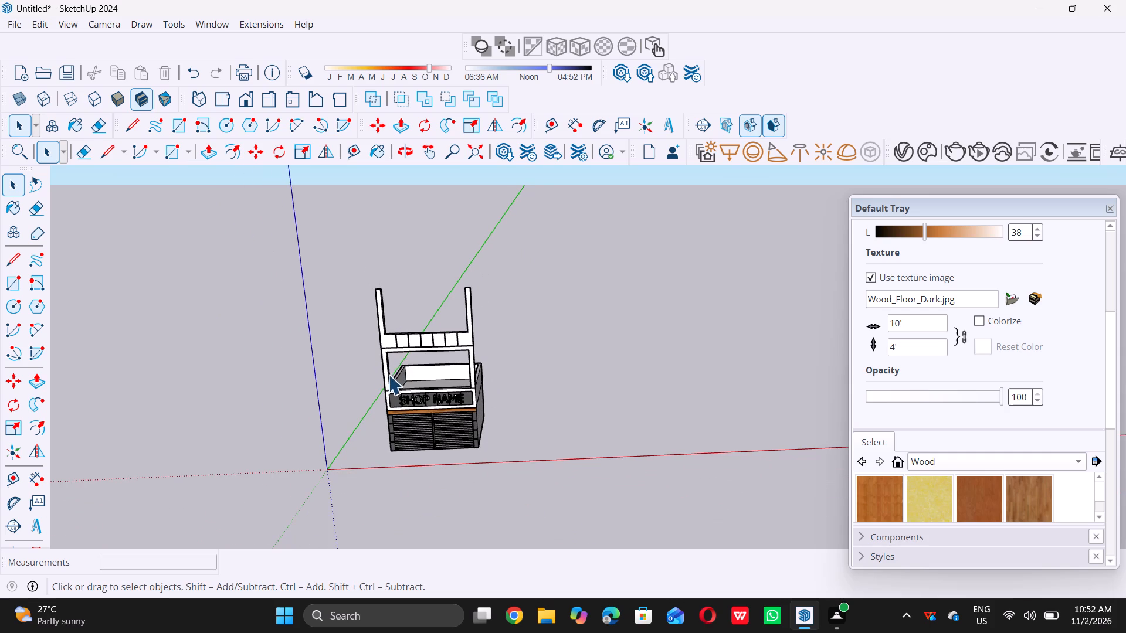
scroll(388, 375, down, 2)
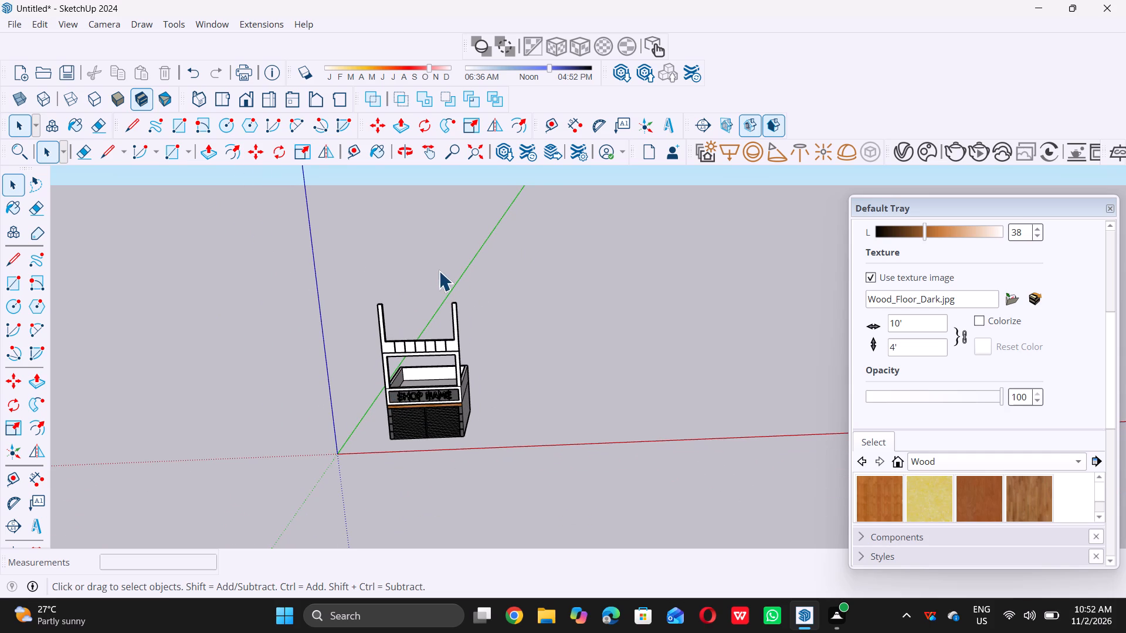
scroll(362, 420, up, 13)
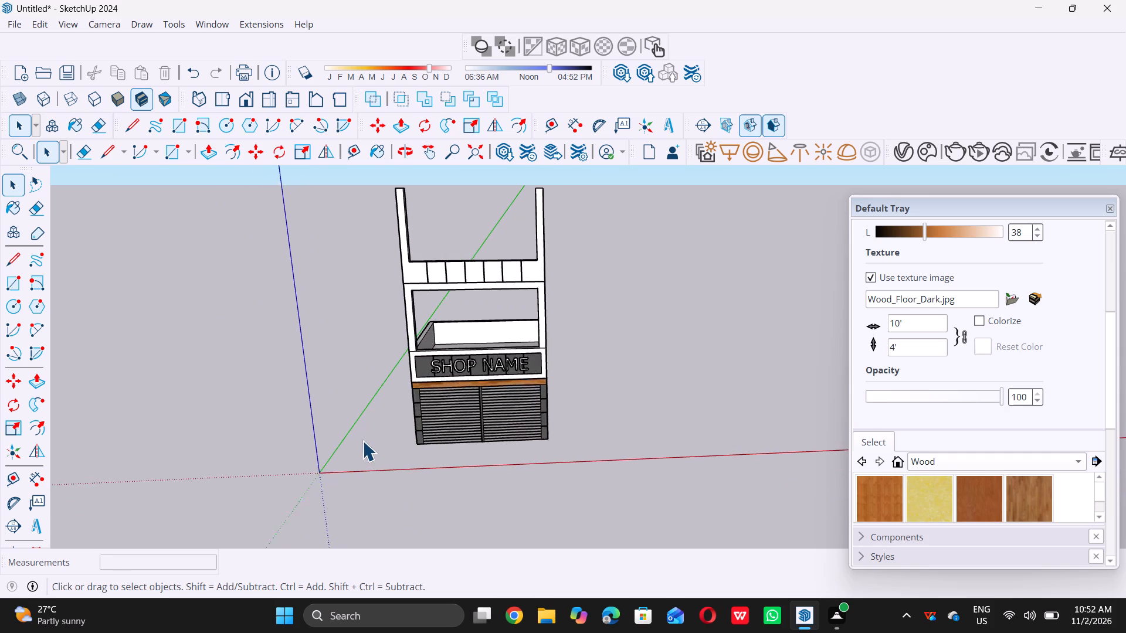
scroll(365, 468, down, 7)
middle_drag(382, 484, 419, 424)
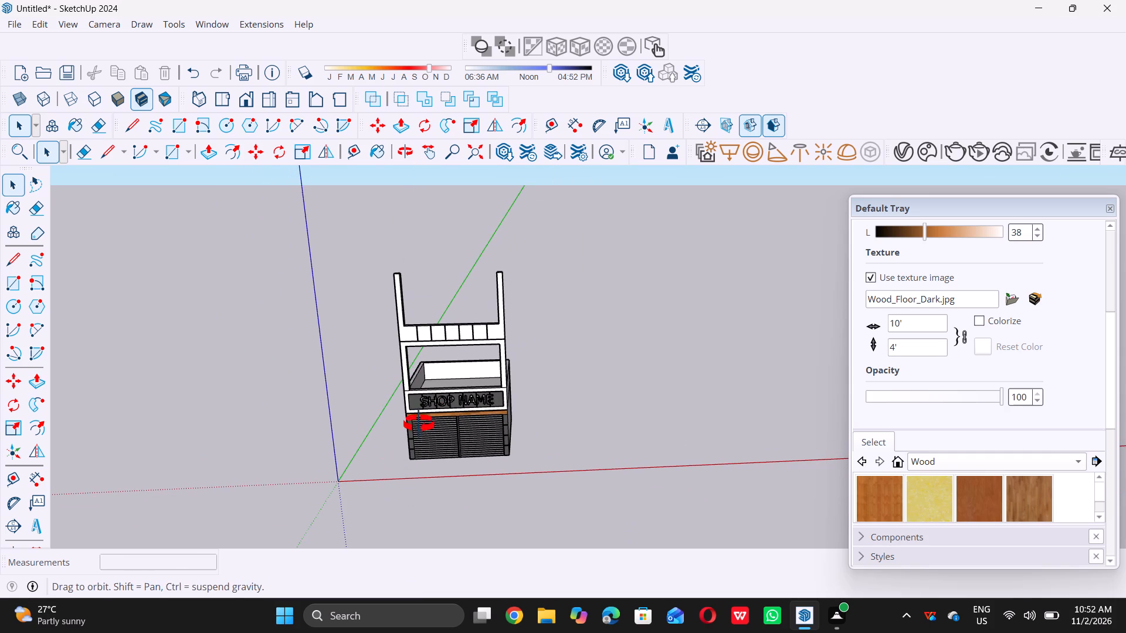
middle_drag(419, 424, 448, 371)
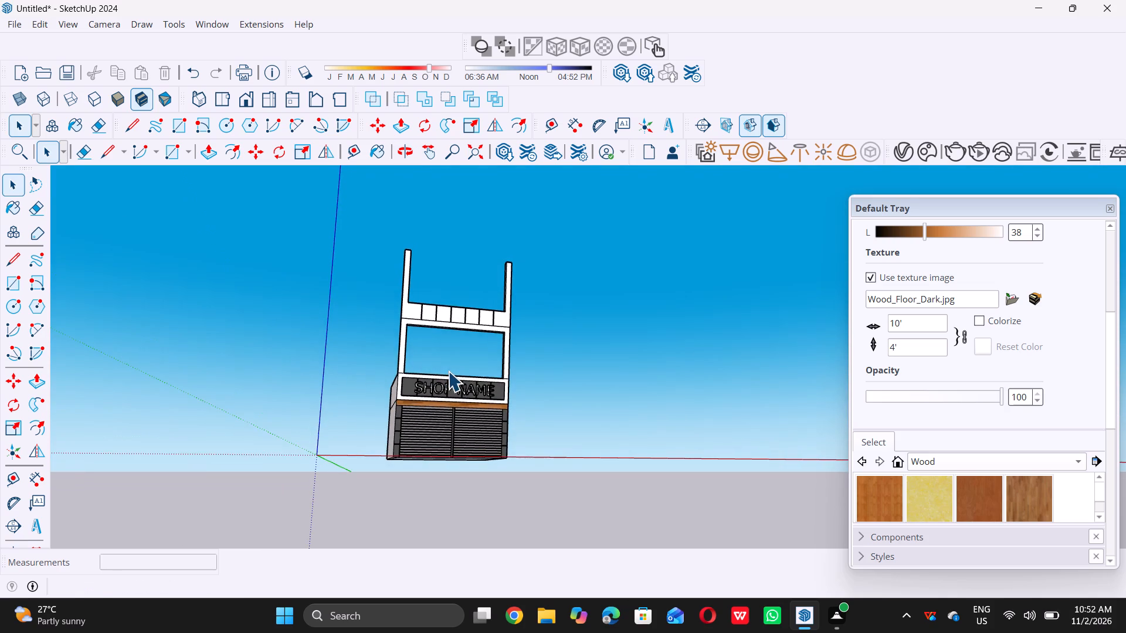
scroll(440, 400, up, 6)
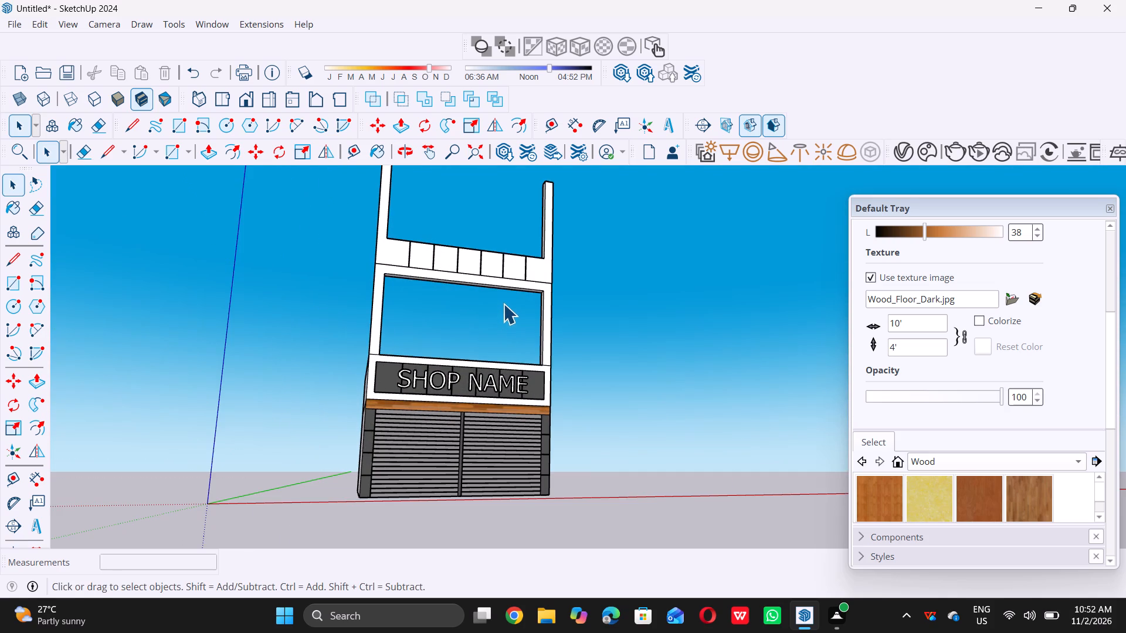
middle_drag(497, 302, 487, 322)
scroll(487, 321, down, 1)
middle_click(487, 322)
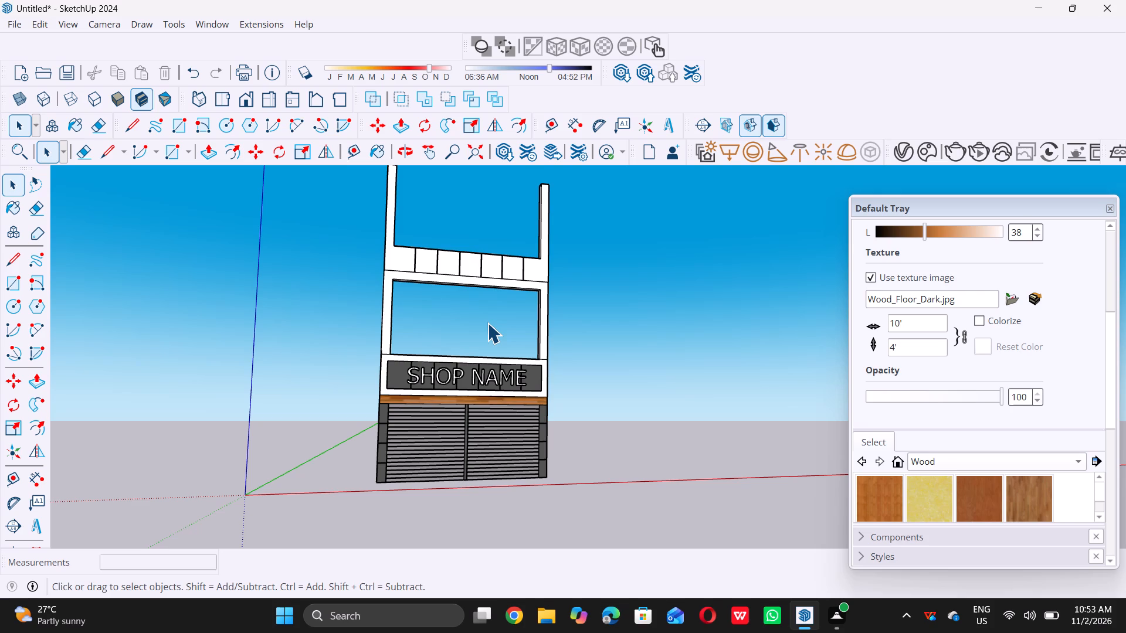
scroll(447, 365, down, 11)
middle_drag(474, 278, 369, 351)
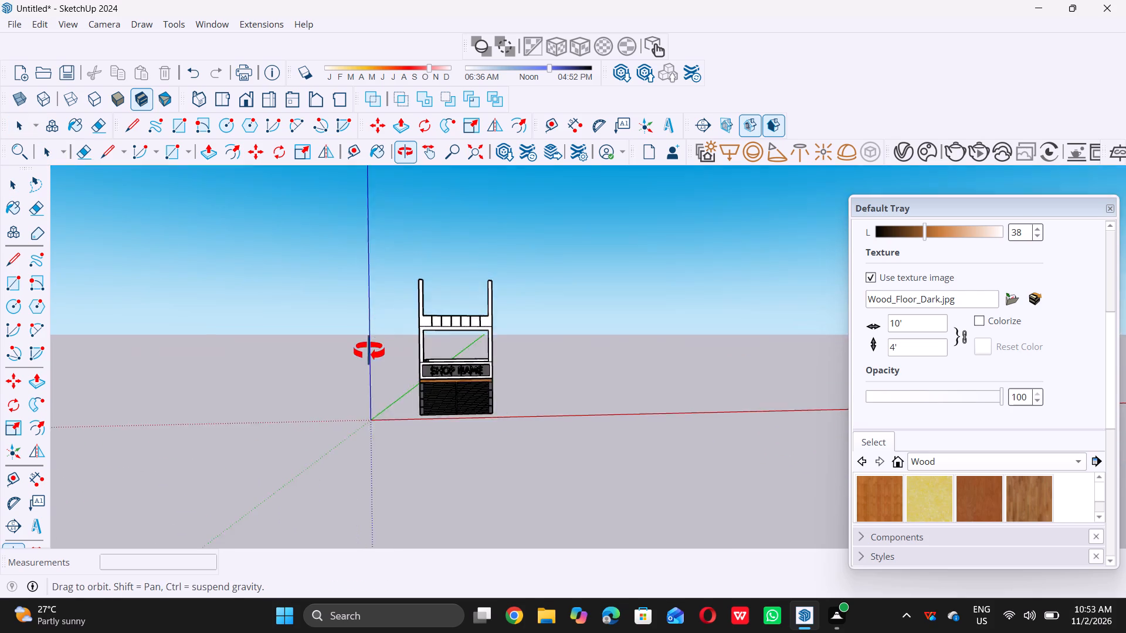
middle_drag(369, 351, 363, 354)
scroll(459, 285, up, 12)
scroll(421, 296, down, 11)
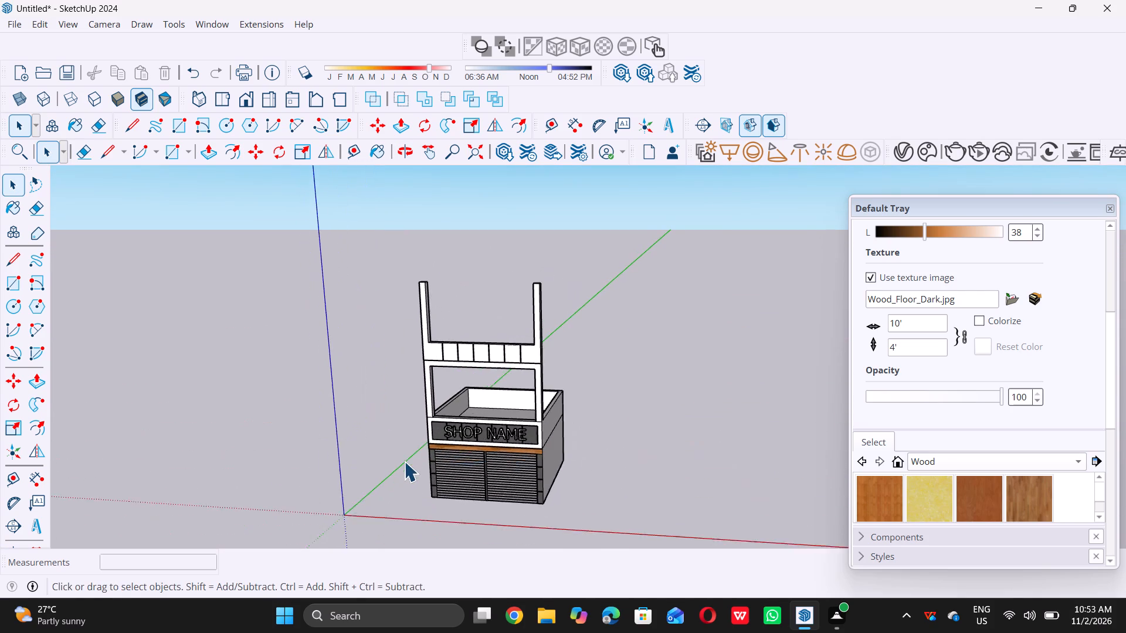
Examine the open upper end of the facade frame, focusing on the top of the left post.
scroll(404, 461, down, 4)
scroll(435, 312, up, 12)
scroll(396, 375, up, 5)
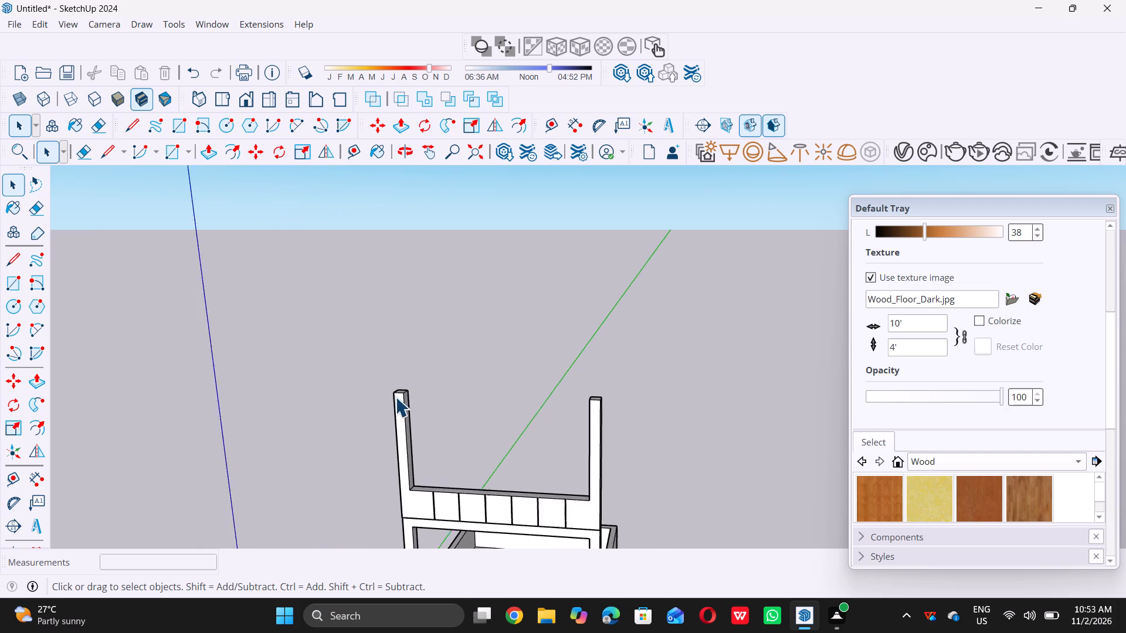
scroll(402, 387, up, 6)
scroll(411, 364, down, 13)
middle_drag(415, 324, 413, 384)
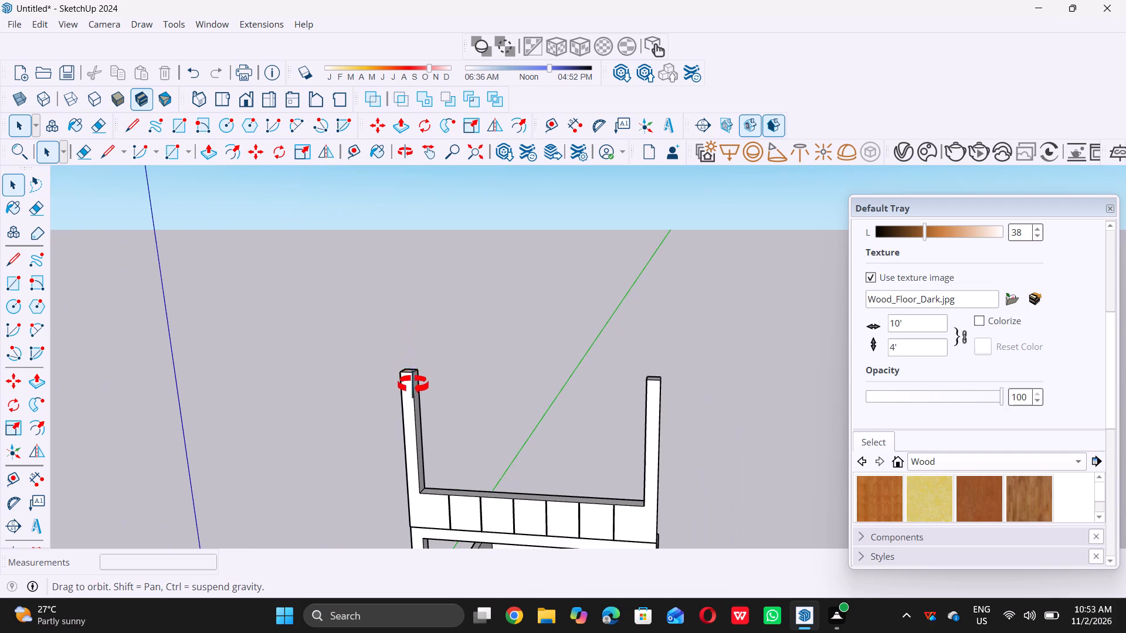
middle_drag(413, 384, 410, 402)
middle_click(410, 402)
scroll(405, 389, up, 7)
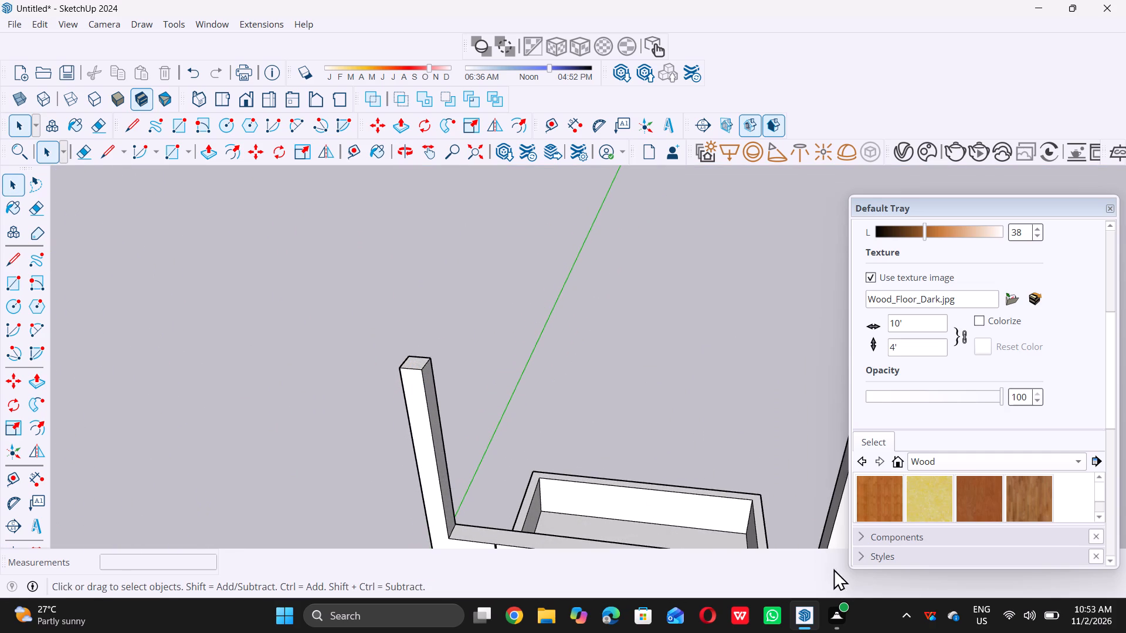
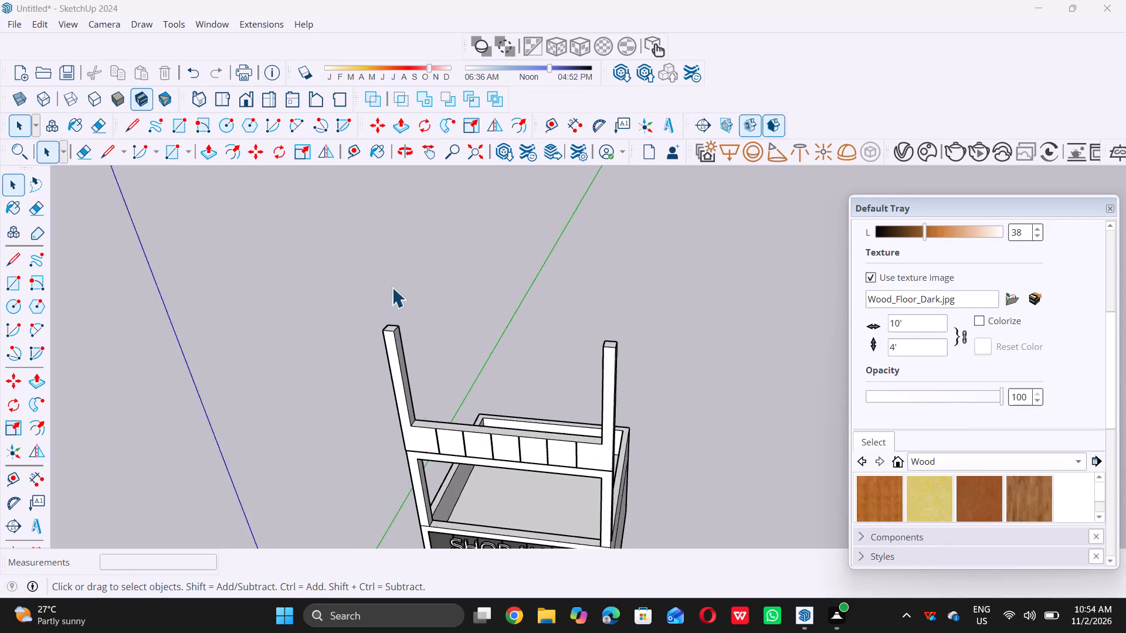
Push/Pull the top face of the left post upward by 3'.
middle_drag(391, 290, 391, 349)
scroll(387, 341, up, 7)
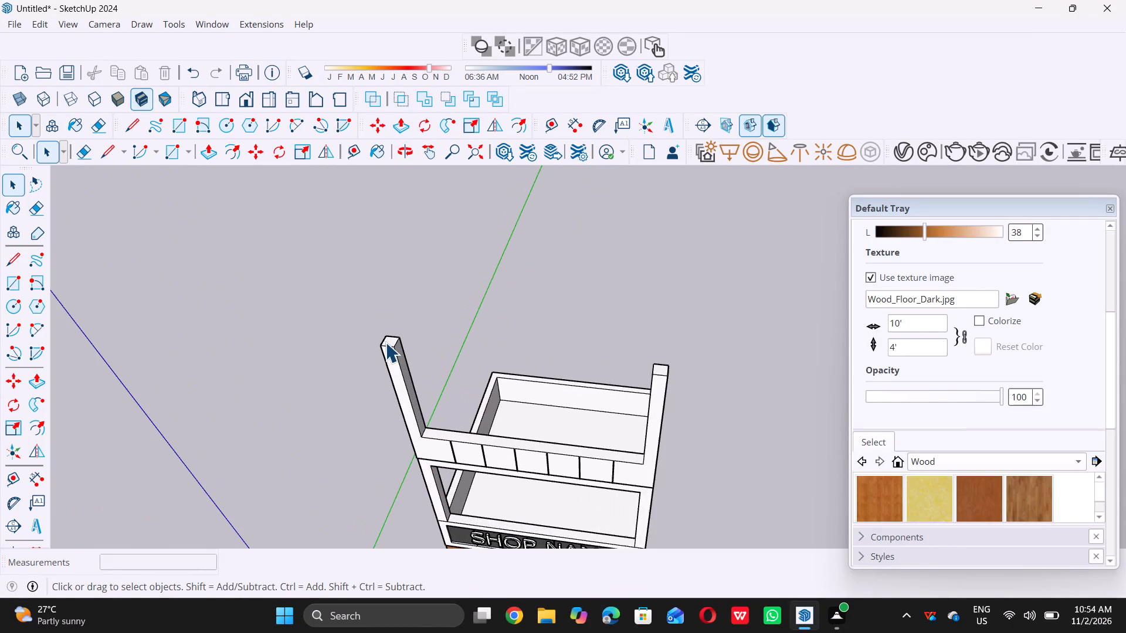
scroll(385, 342, up, 15)
click(396, 340)
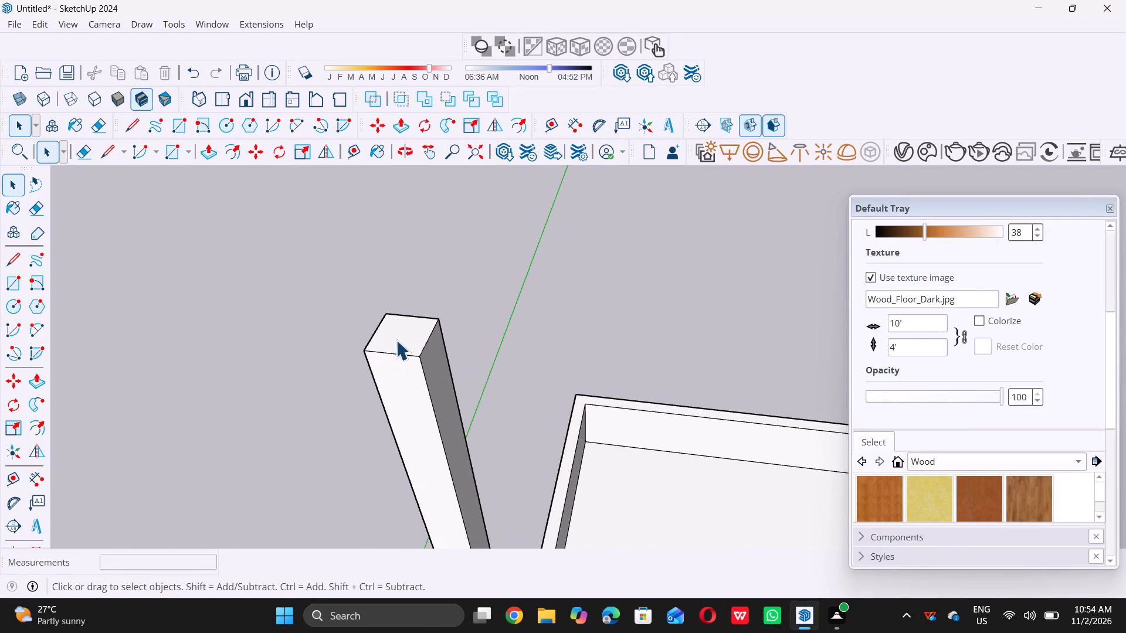
key(p)
click(396, 340)
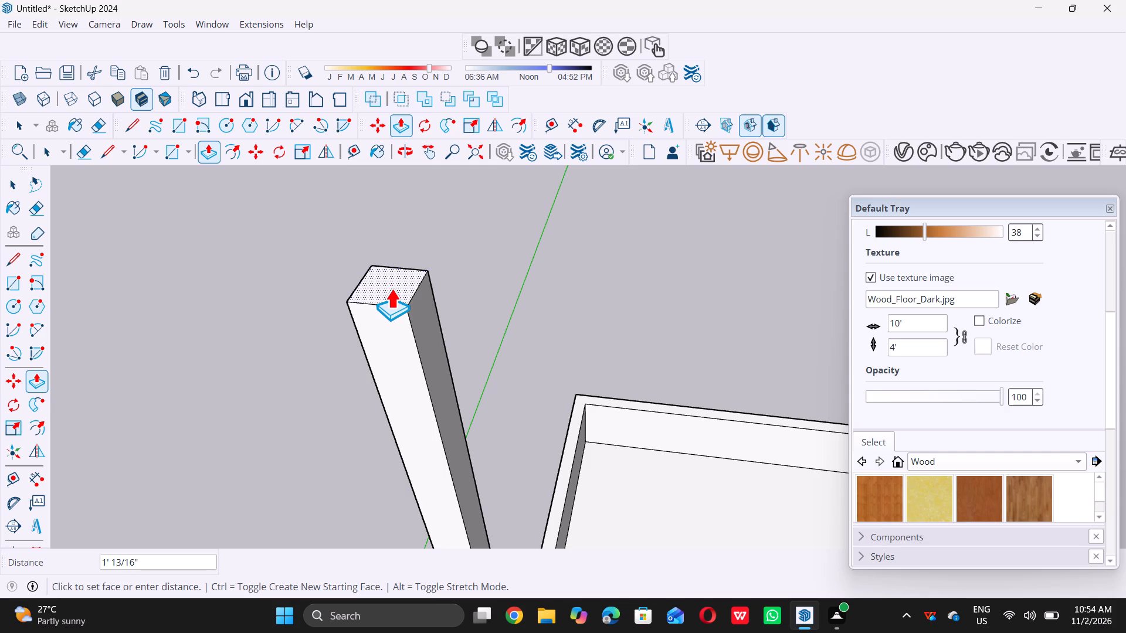
key(3)
key(apostrophe)
key(Return)
key(space)
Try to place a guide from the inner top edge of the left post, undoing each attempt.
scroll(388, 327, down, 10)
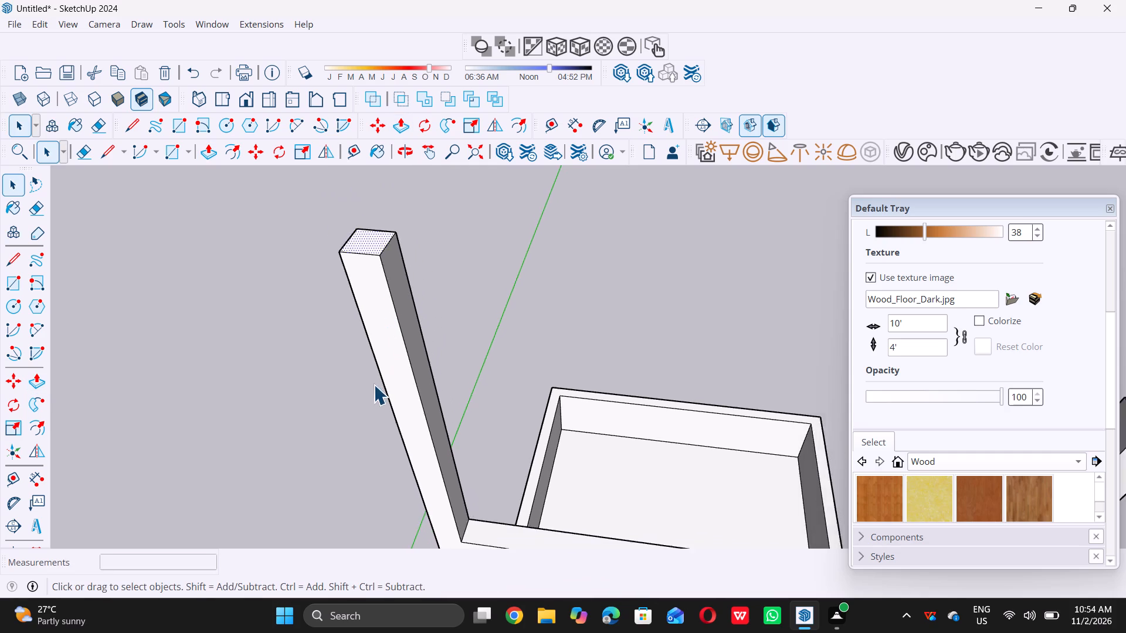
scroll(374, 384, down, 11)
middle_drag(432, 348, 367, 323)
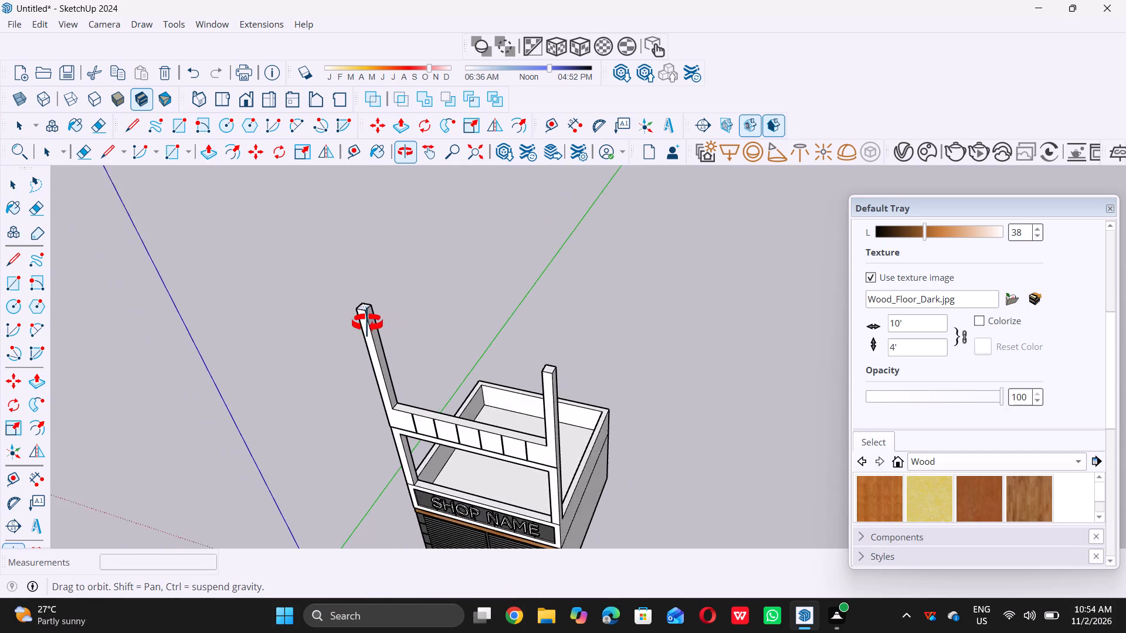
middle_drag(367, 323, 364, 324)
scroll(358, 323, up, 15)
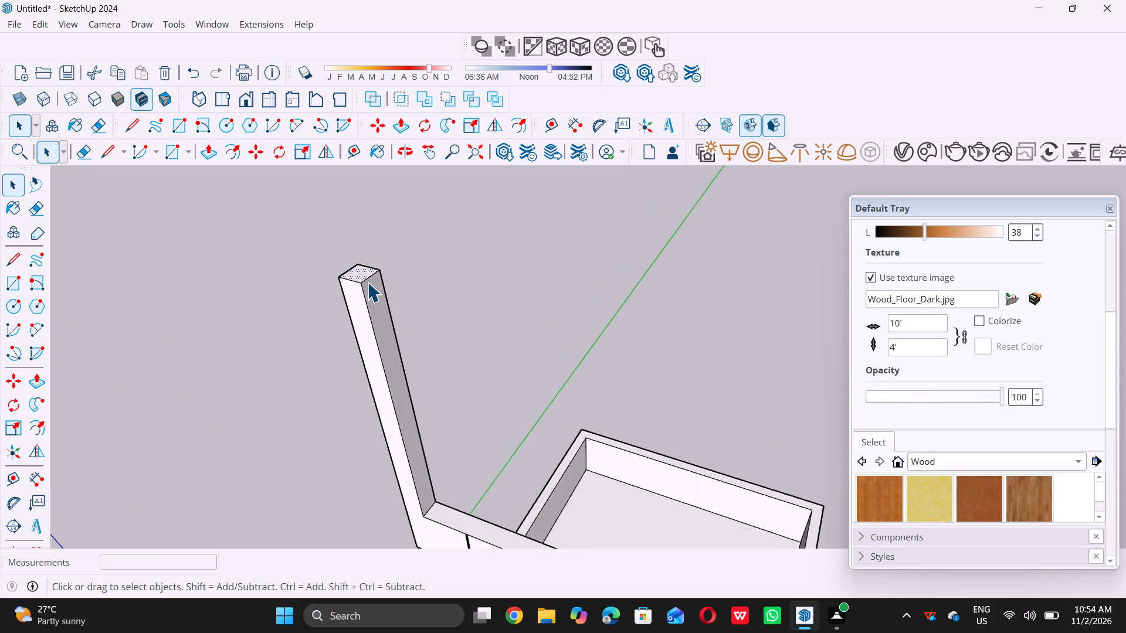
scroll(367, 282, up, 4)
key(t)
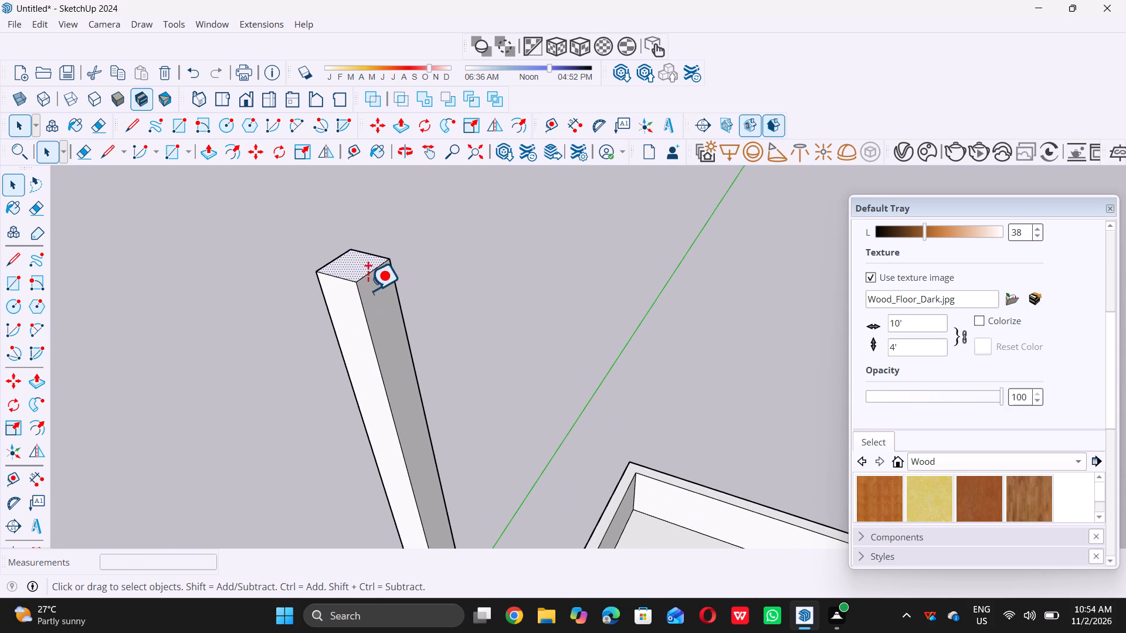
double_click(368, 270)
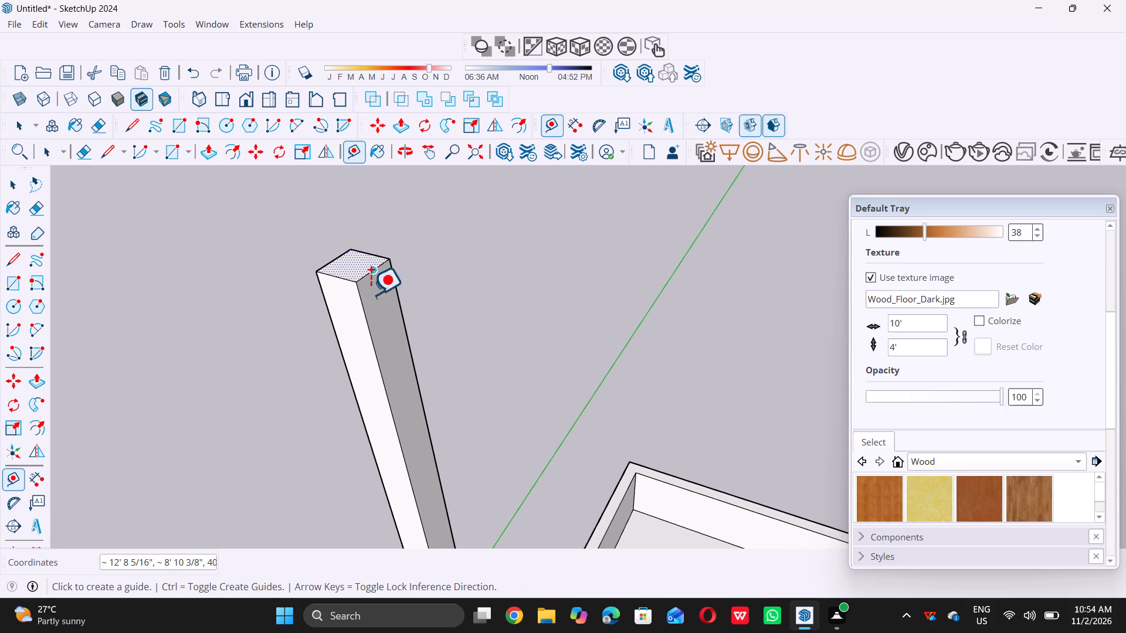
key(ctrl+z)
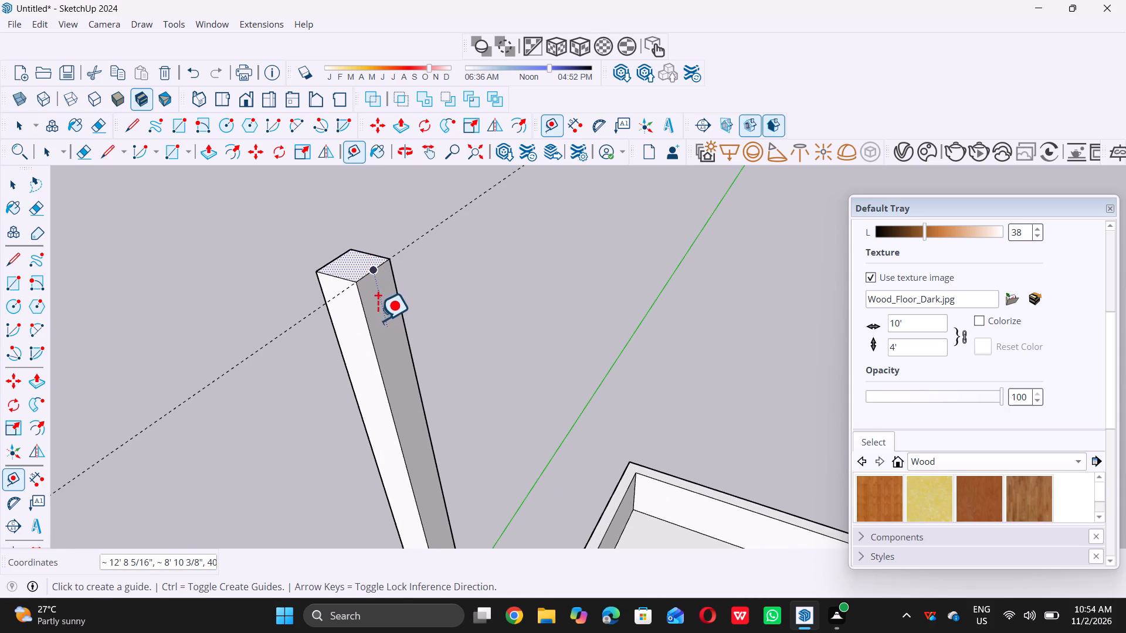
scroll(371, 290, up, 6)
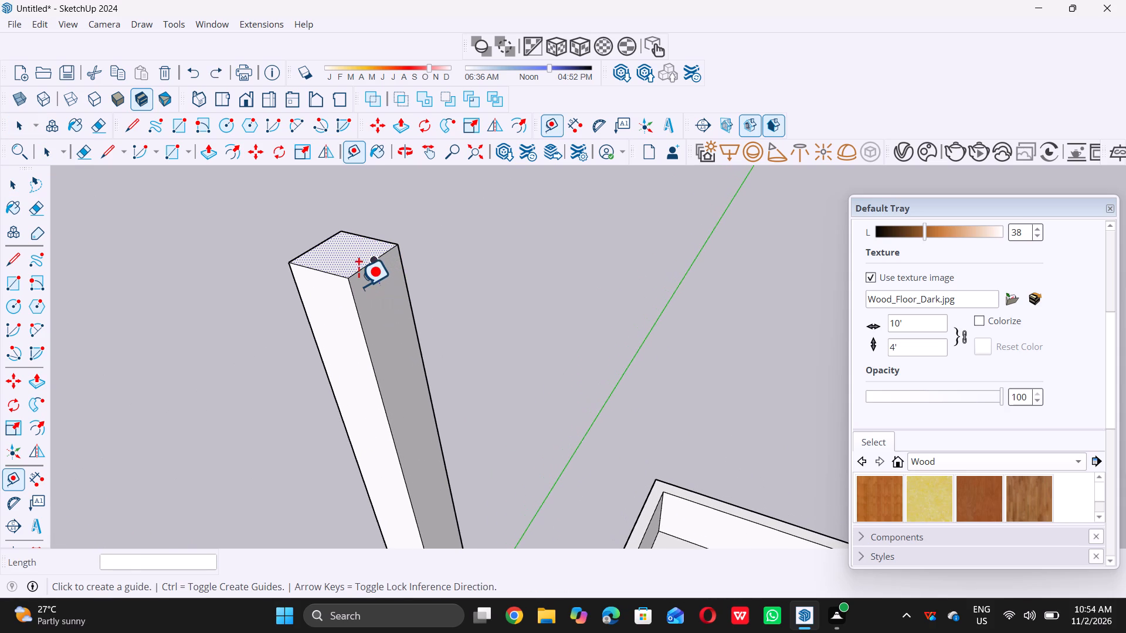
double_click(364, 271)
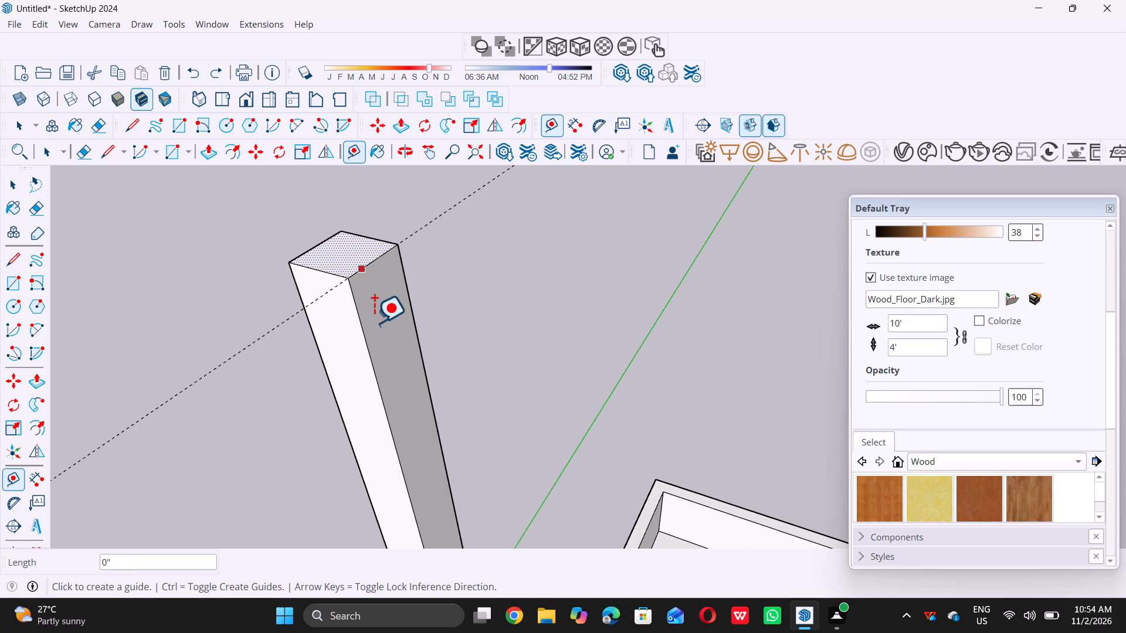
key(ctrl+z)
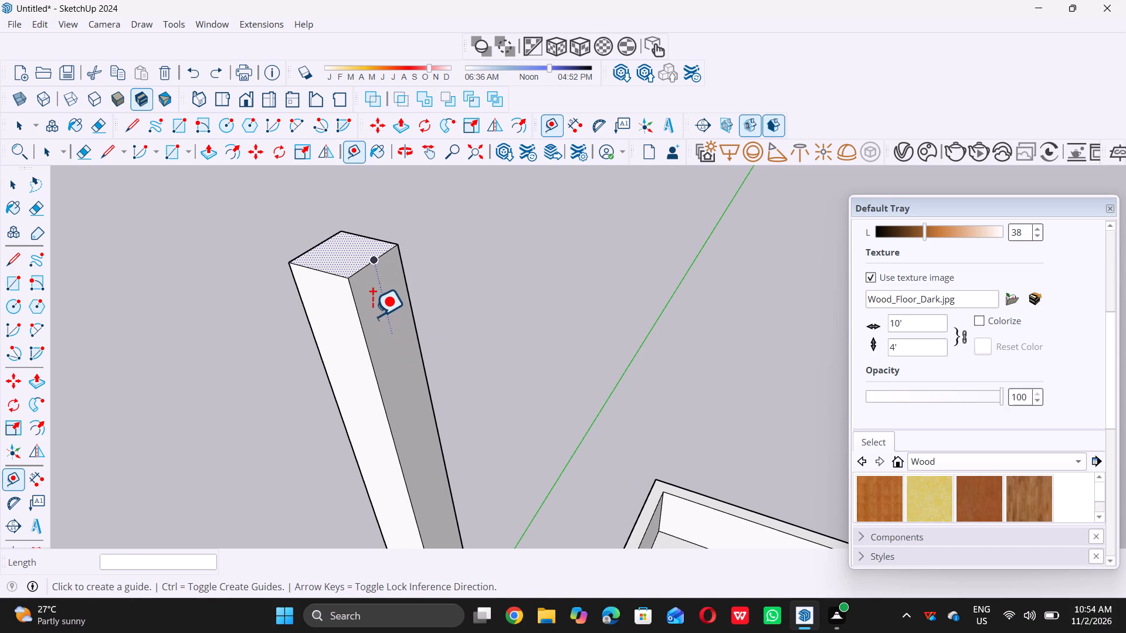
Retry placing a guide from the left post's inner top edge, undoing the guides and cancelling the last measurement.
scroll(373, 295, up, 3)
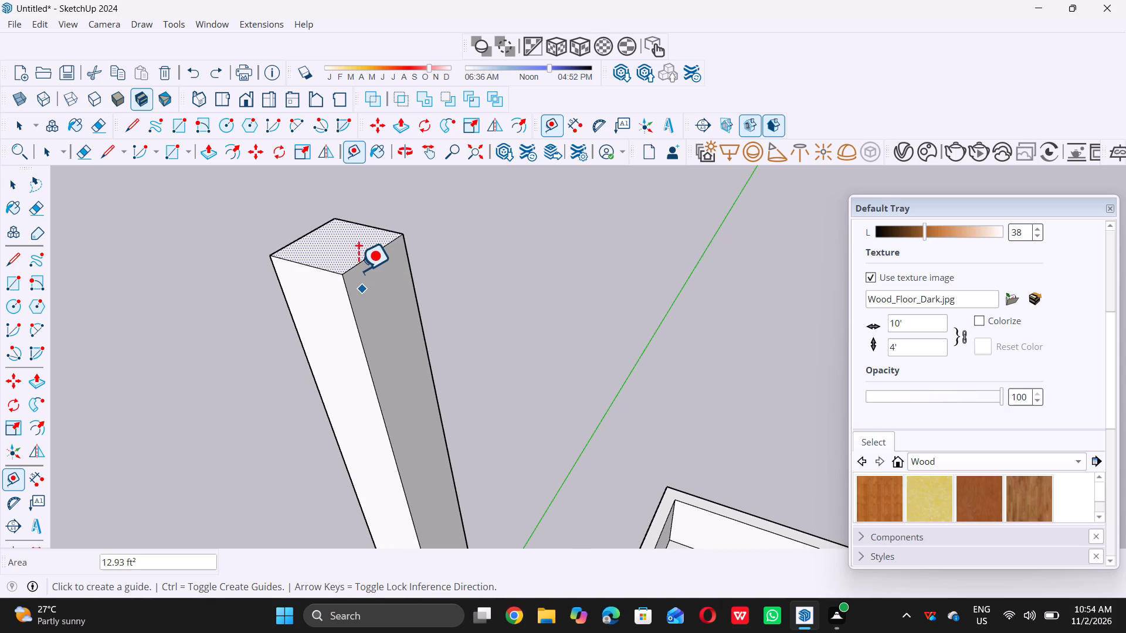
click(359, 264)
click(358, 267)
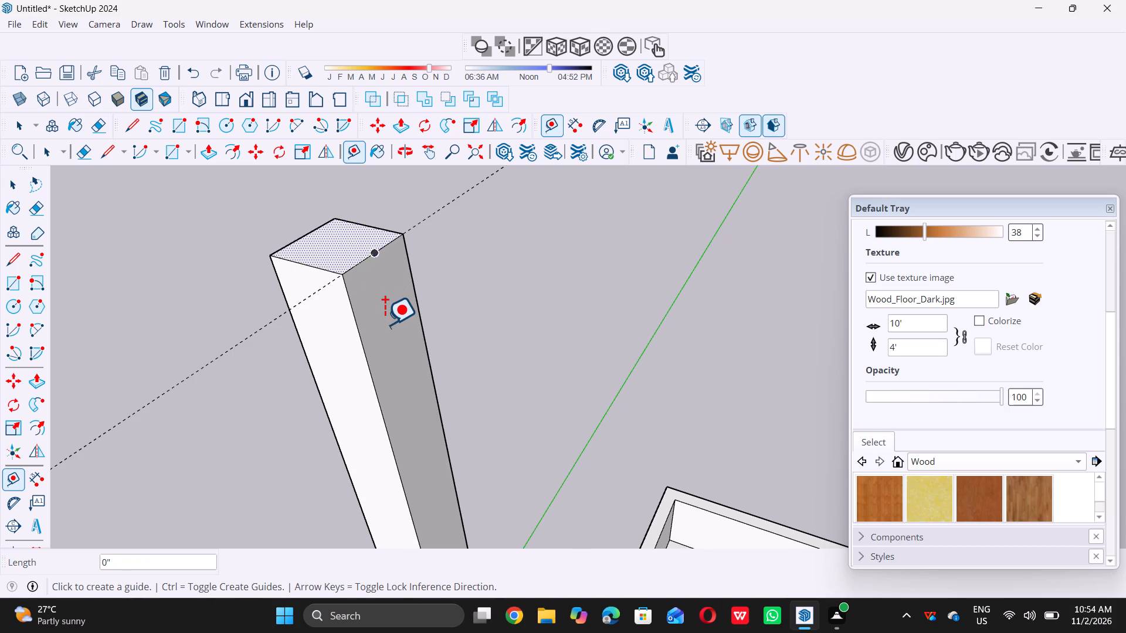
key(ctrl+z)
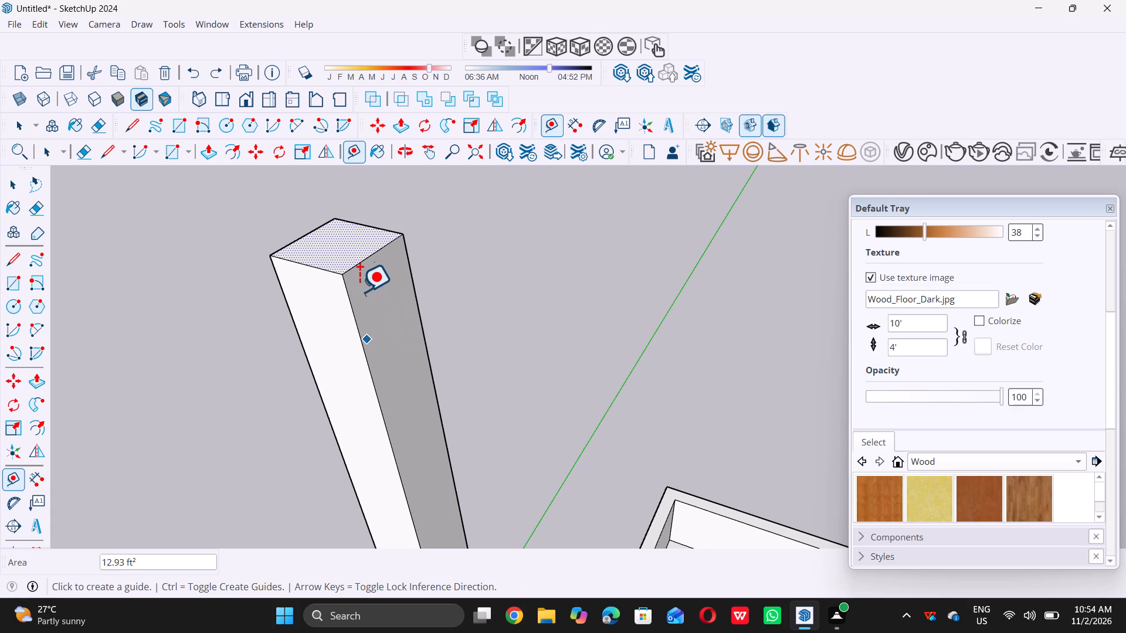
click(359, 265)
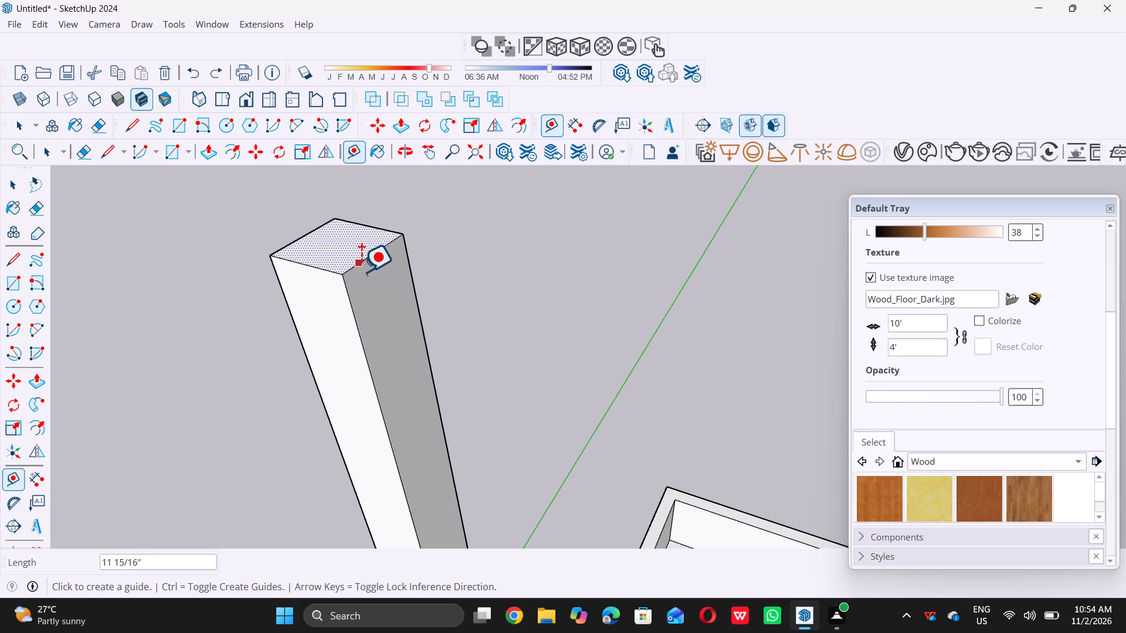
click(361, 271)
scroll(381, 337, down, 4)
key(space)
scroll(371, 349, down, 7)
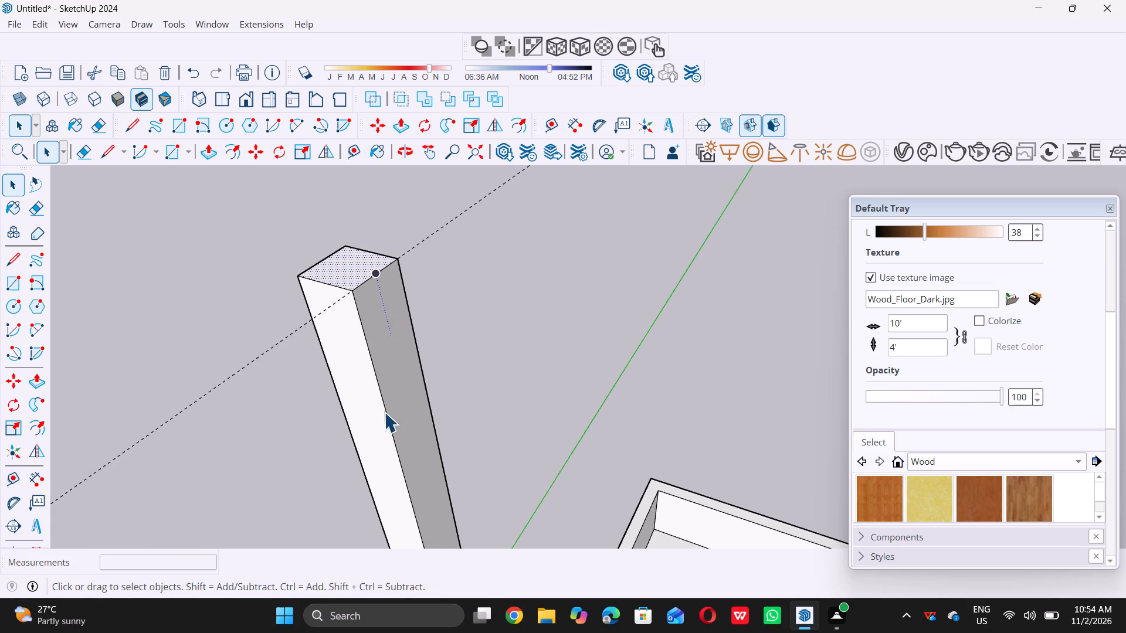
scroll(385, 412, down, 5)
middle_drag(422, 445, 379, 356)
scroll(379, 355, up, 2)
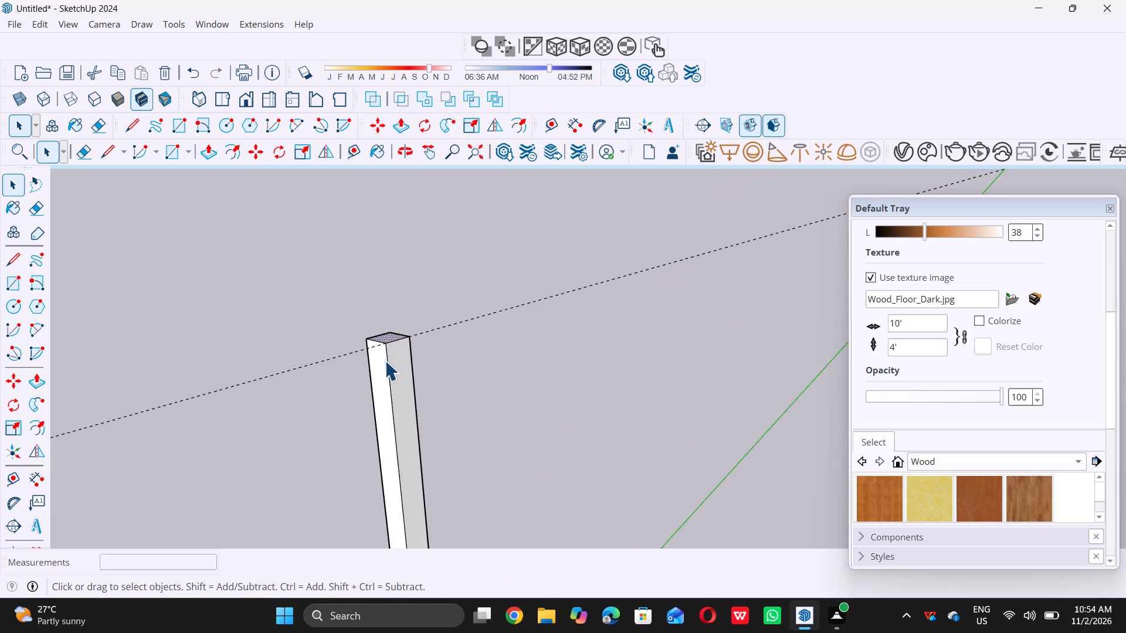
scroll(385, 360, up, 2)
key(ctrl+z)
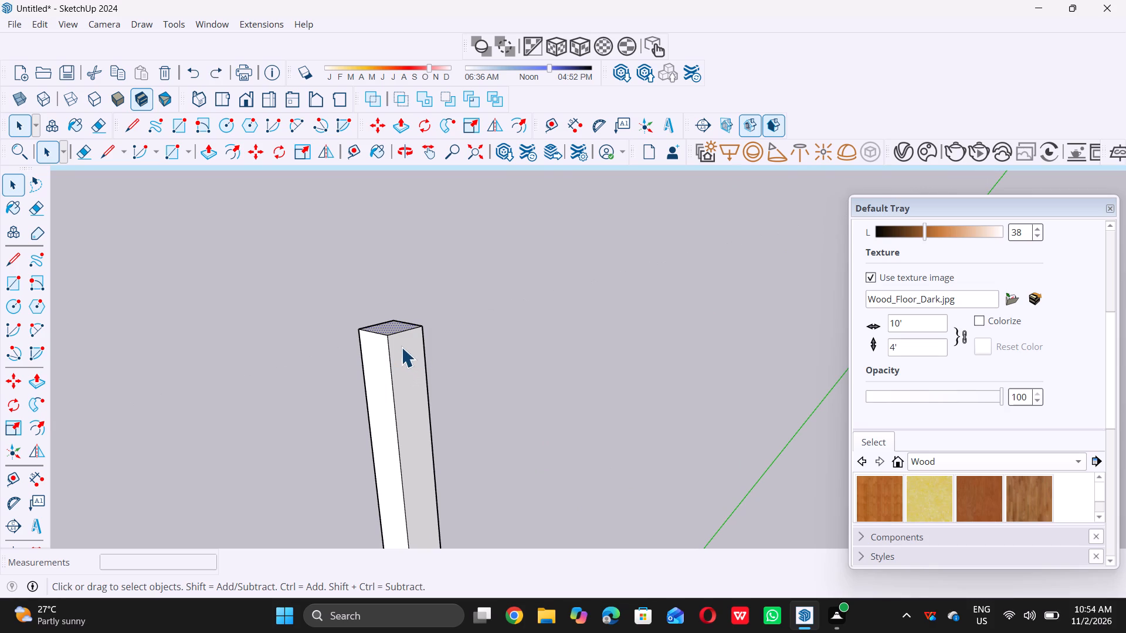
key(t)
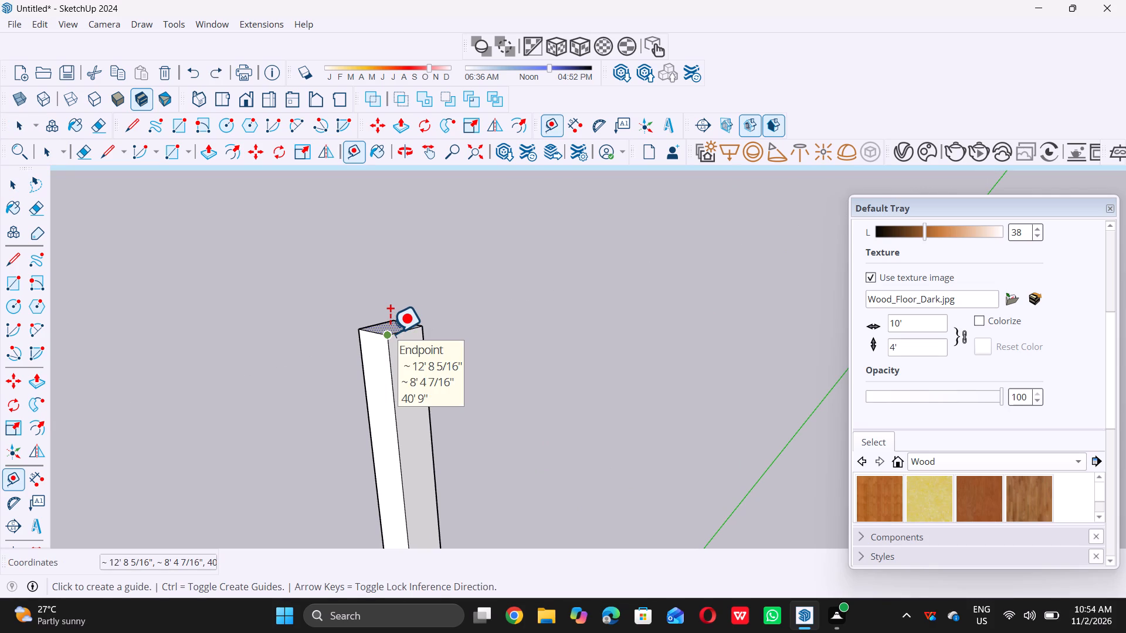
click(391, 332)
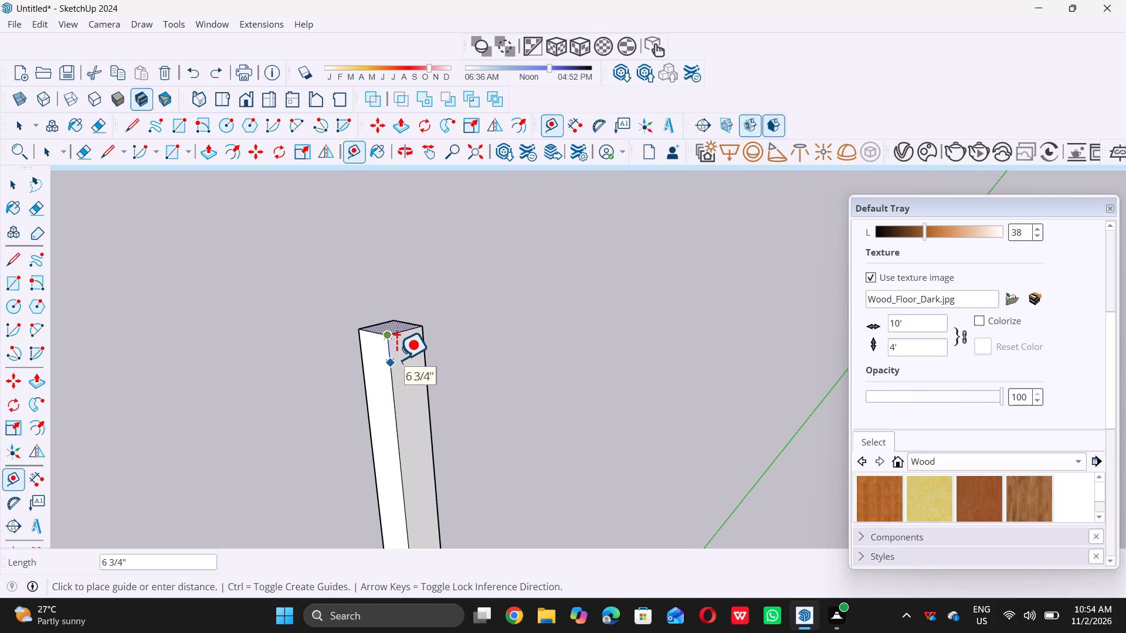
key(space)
Place a guide 3' below the inner top edge of the left post, on its inner face.
key(t)
scroll(401, 347, up, 5)
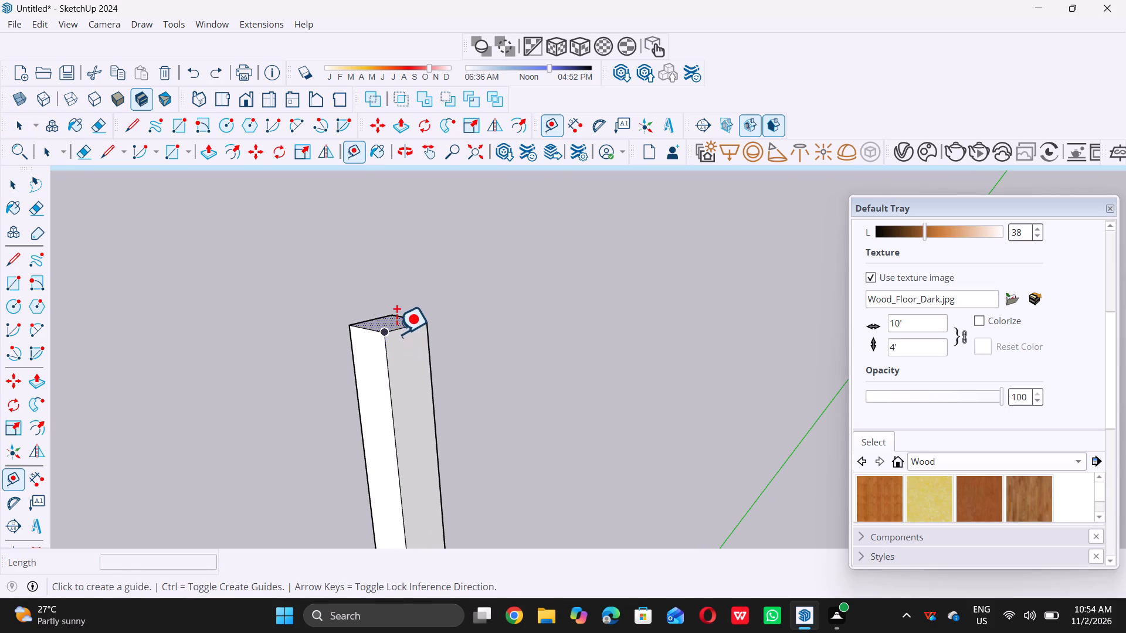
click(396, 326)
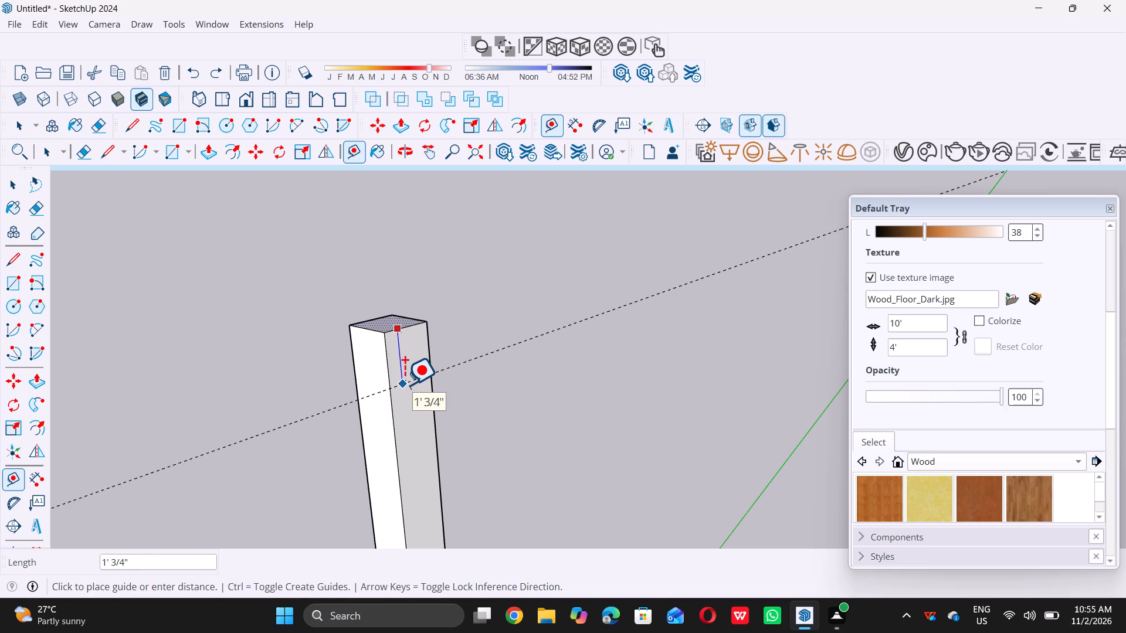
key(3)
key(apostrophe)
key(Return)
key(space)
Draw a 3' by 11 15/16" rectangle on the left post's inner face, from the guide up to the opposite top corner.
text(R)
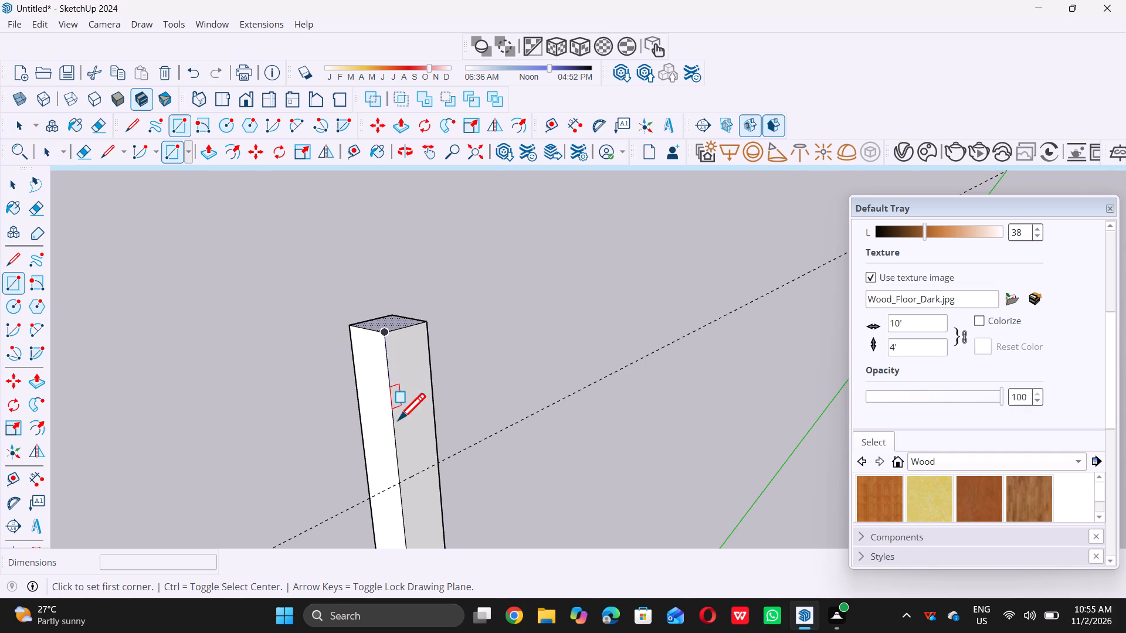
click(401, 485)
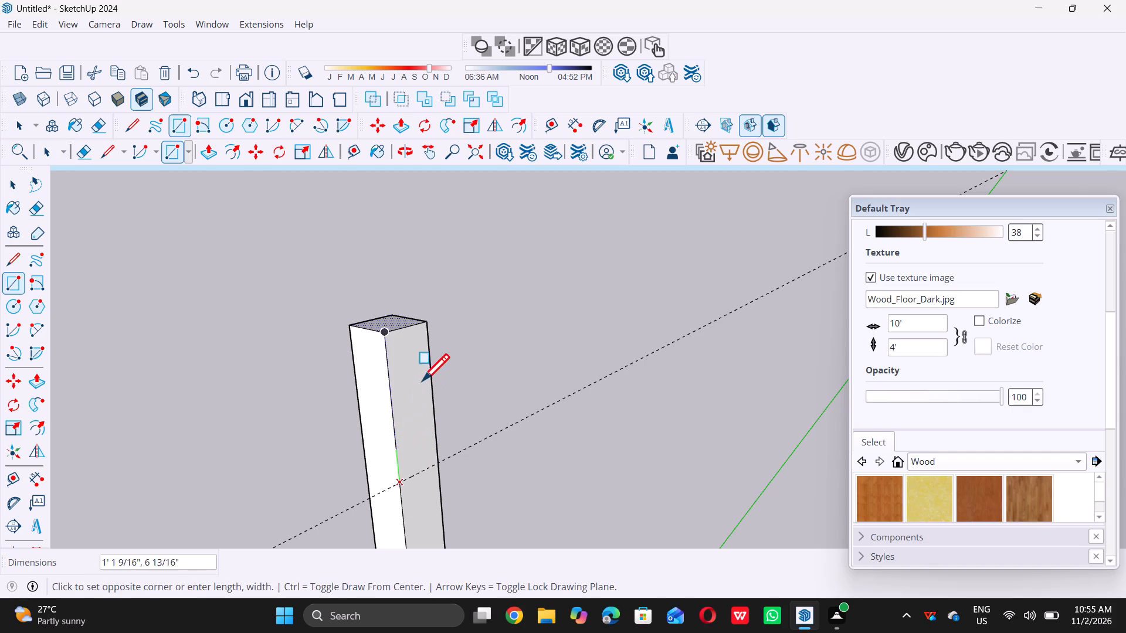
click(426, 326)
key(space)
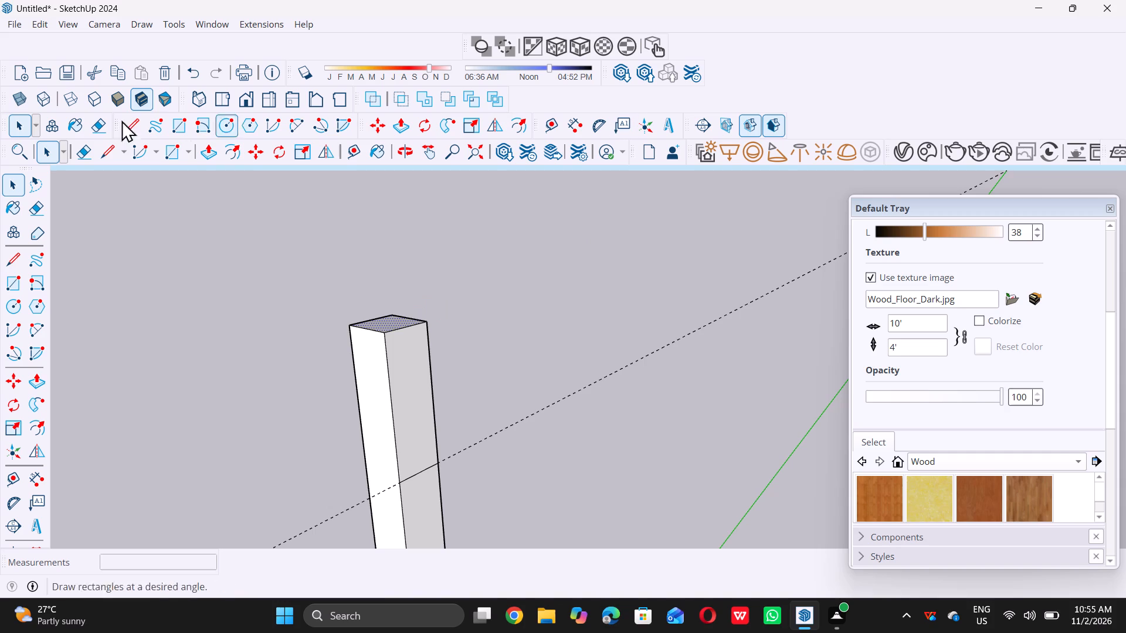
Delete all guides in the model and clear the selection.
double_click(38, 26)
click(40, 26)
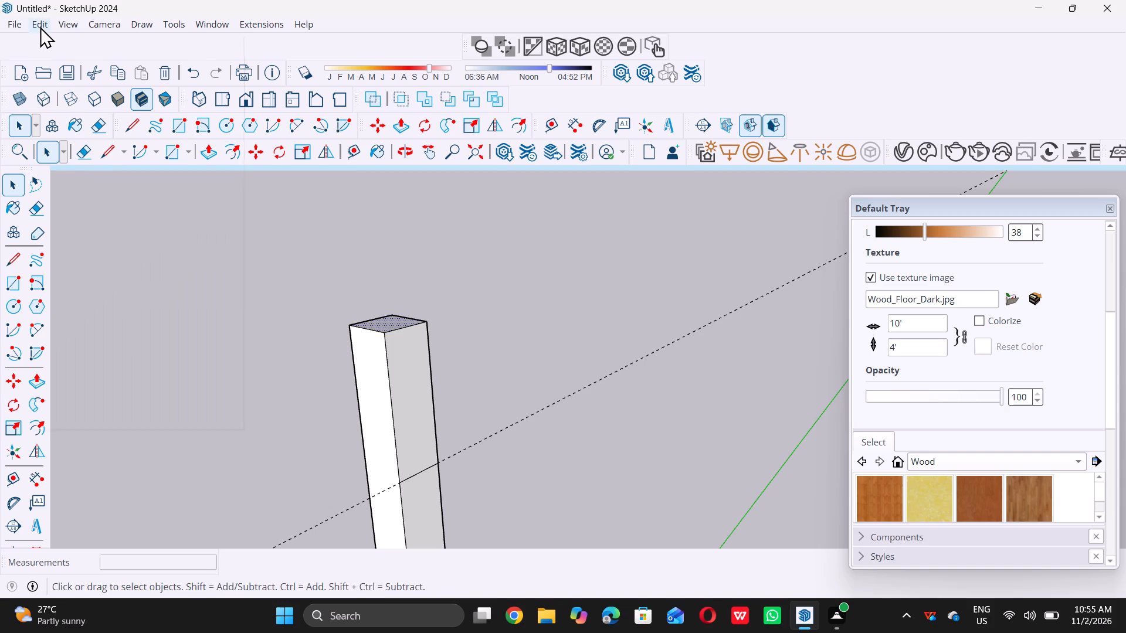
click(72, 175)
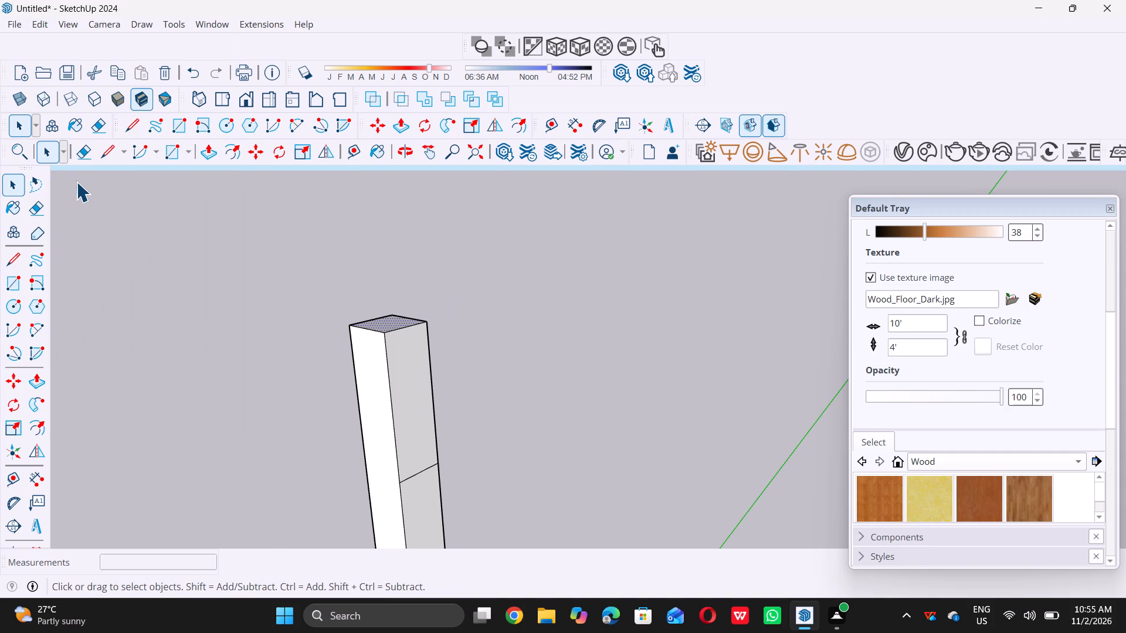
scroll(77, 186, down, 17)
double_click(165, 227)
Repeat the 3' Push/Pull on the rectangle atop the left post's inner face, extending it toward the right post.
scroll(165, 229, down, 7)
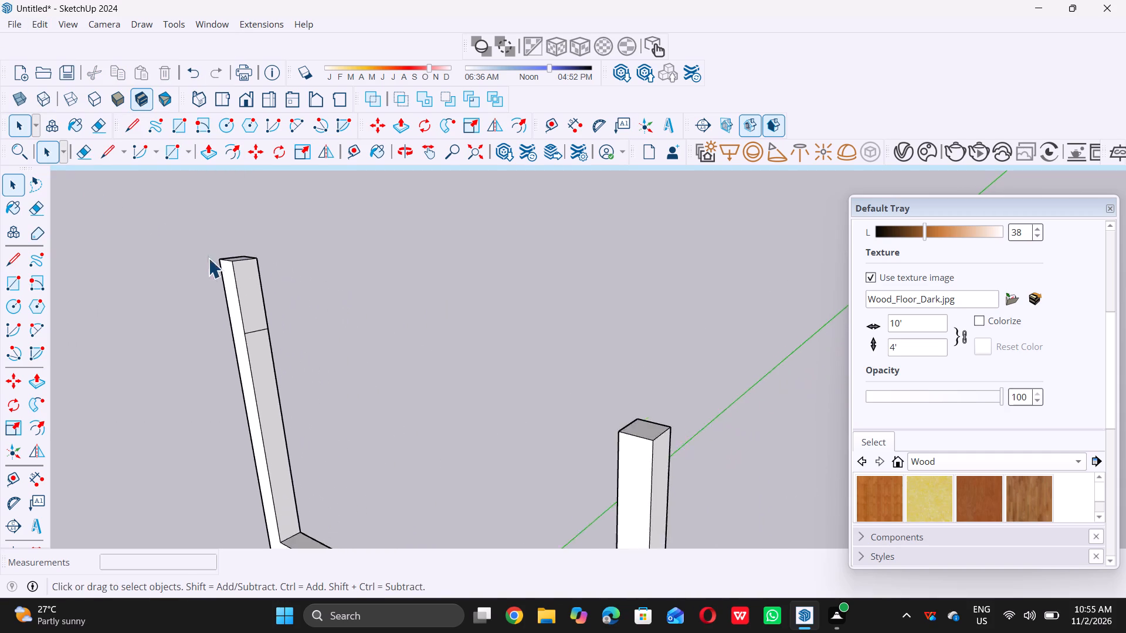
scroll(208, 258, down, 3)
middle_drag(206, 300, 280, 332)
scroll(167, 323, up, 4)
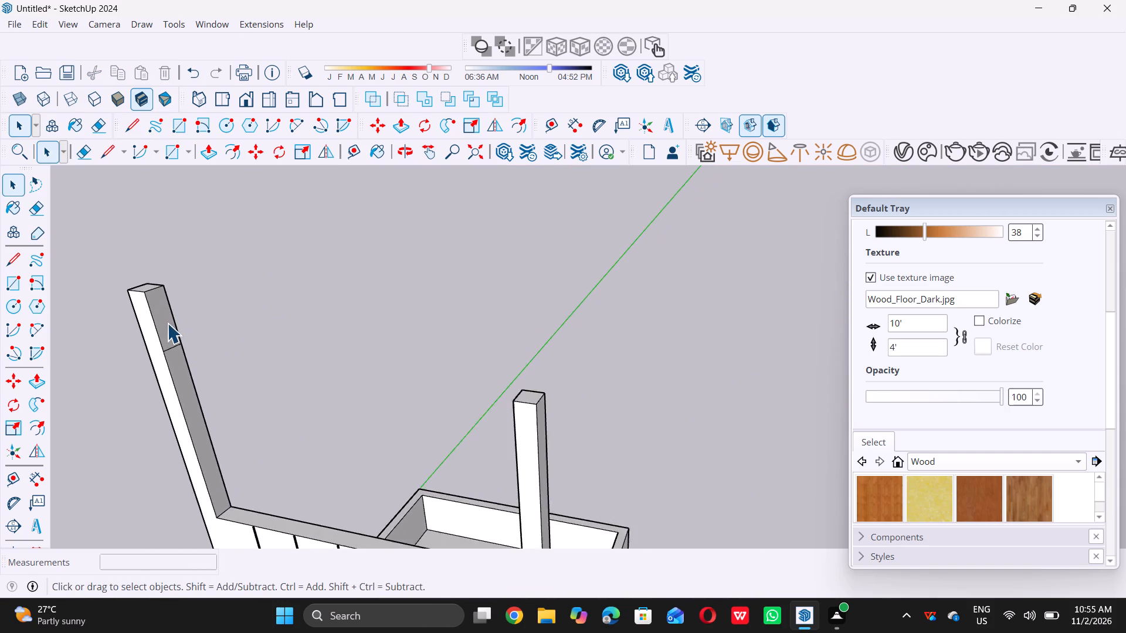
scroll(167, 323, up, 2)
double_click(166, 322)
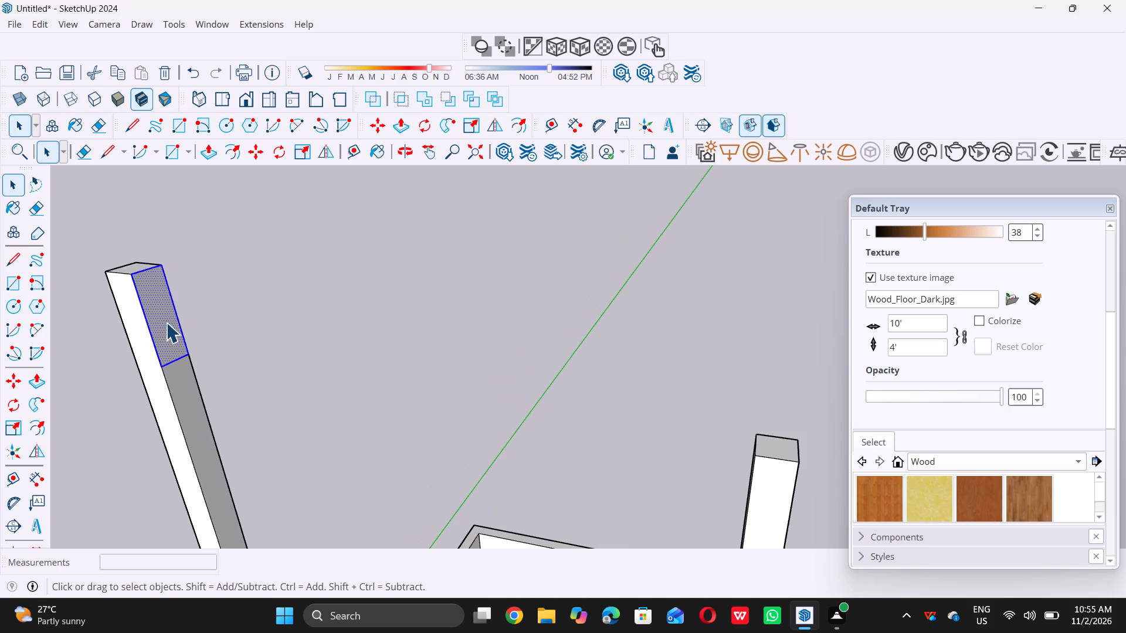
key(p)
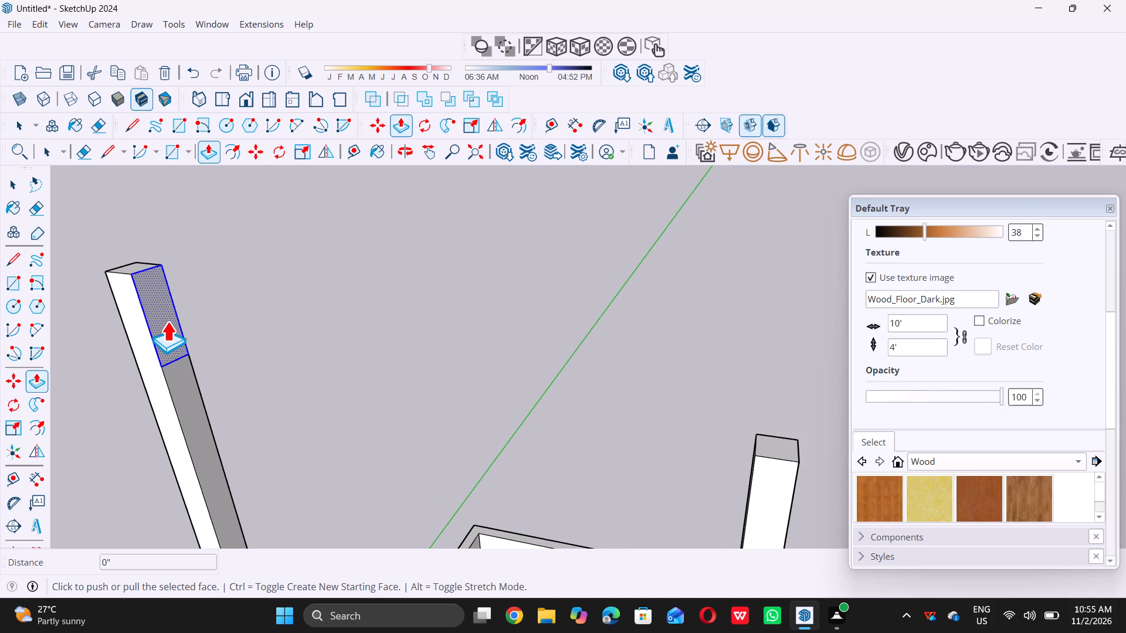
double_click(167, 320)
scroll(233, 343, down, 6)
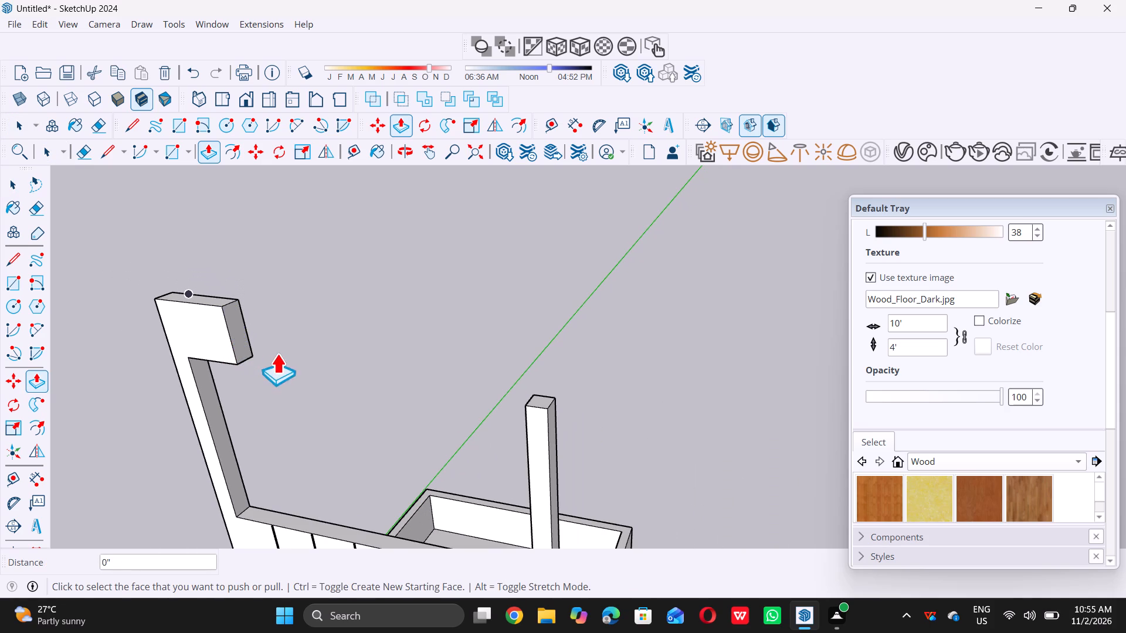
Push/Pull the top beam's end face 16' across to the right post's outer side, then clear the selection.
click(244, 329)
scroll(310, 353, down, 9)
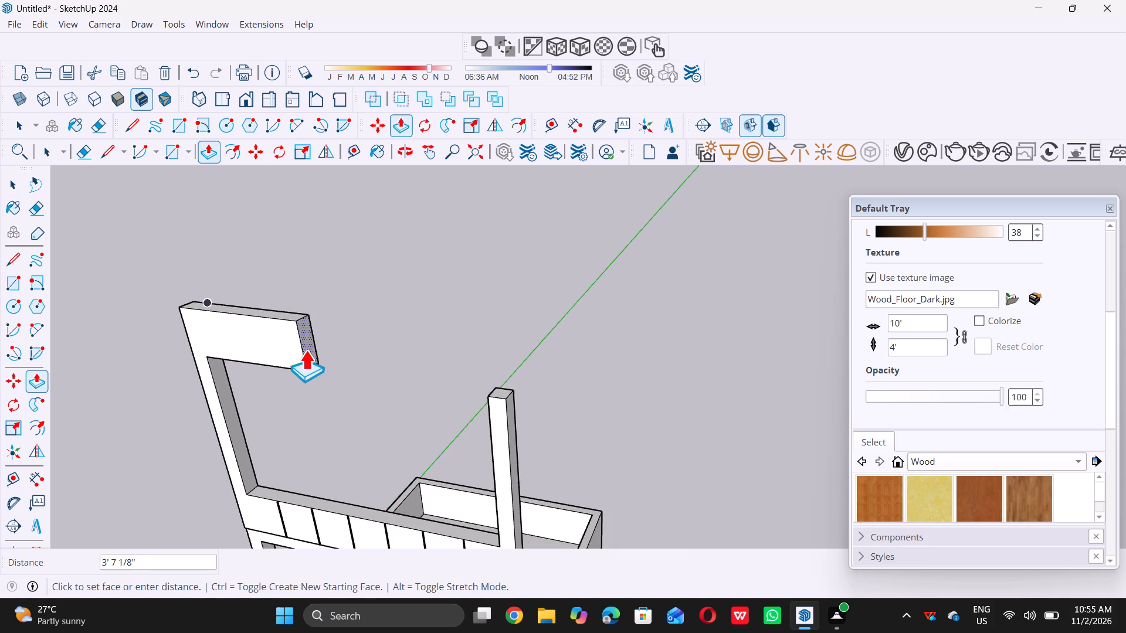
scroll(306, 350, down, 3)
scroll(425, 387, up, 4)
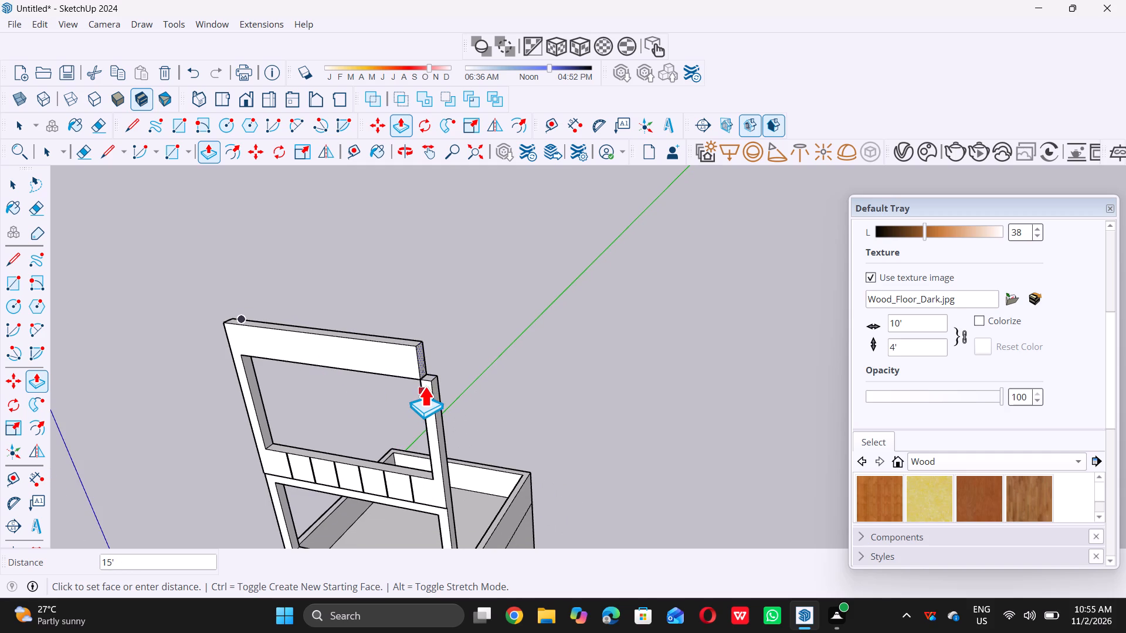
scroll(437, 389, up, 2)
double_click(437, 391)
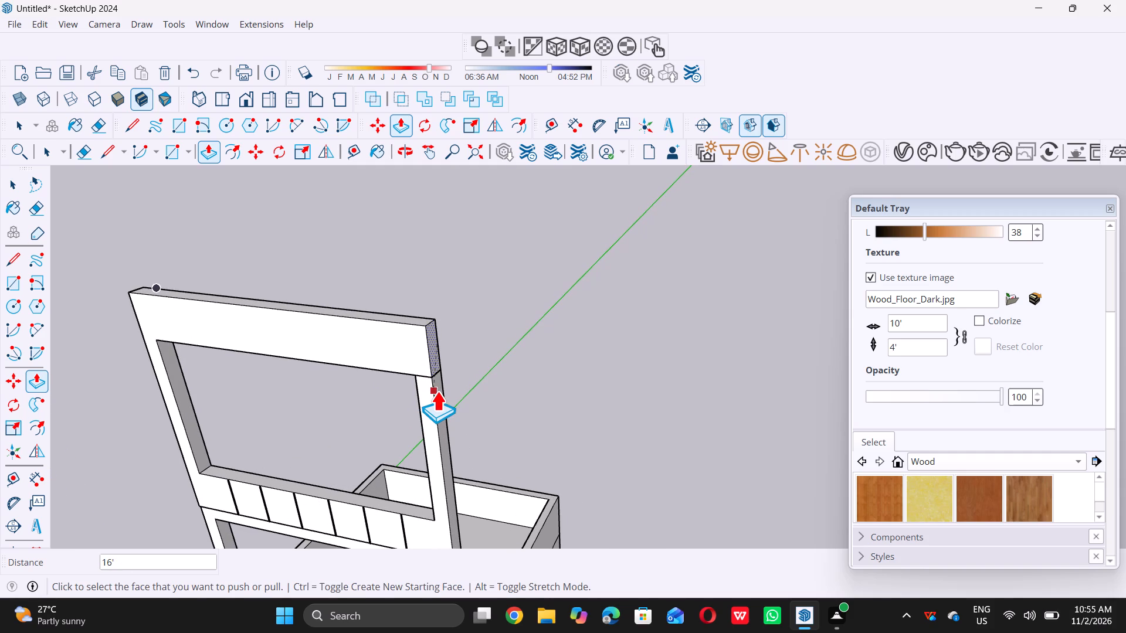
key(space)
click(524, 368)
Examine the upper-facade frame and the whole shop front from the front side.
scroll(524, 367, down, 8)
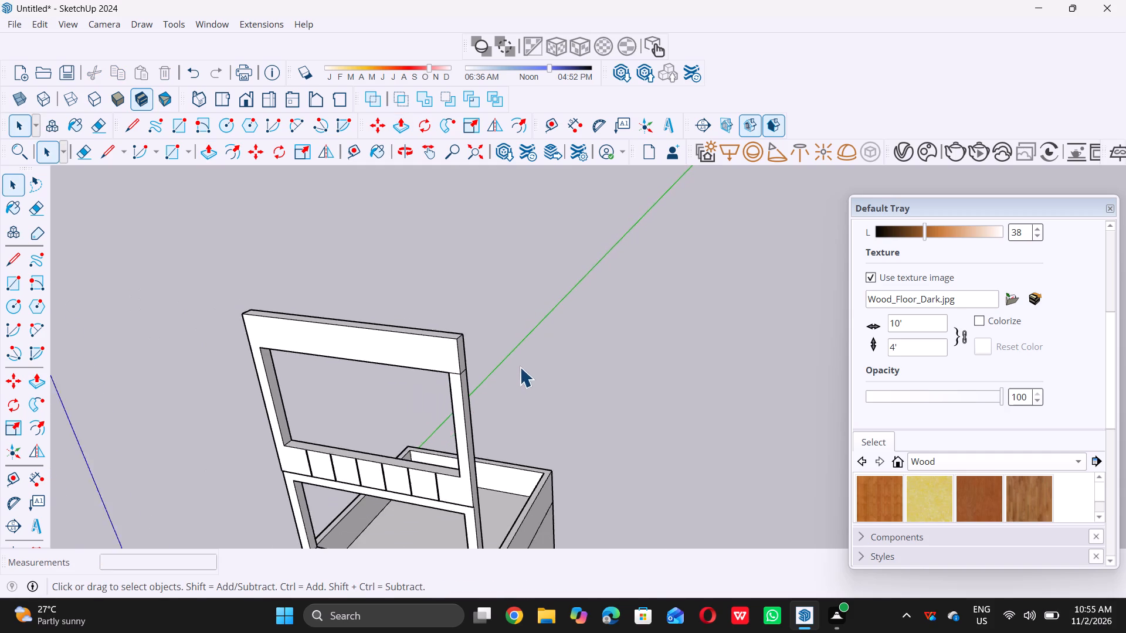
scroll(520, 367, down, 12)
middle_drag(430, 431, 535, 344)
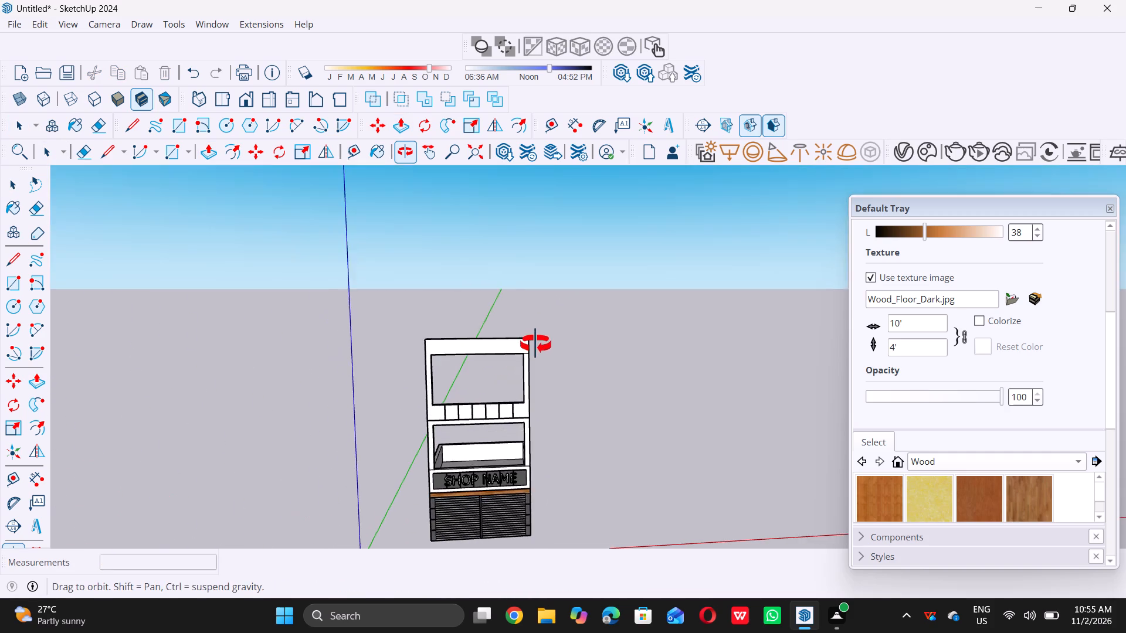
middle_drag(535, 344, 506, 339)
middle_drag(509, 345, 532, 345)
scroll(532, 345, up, 5)
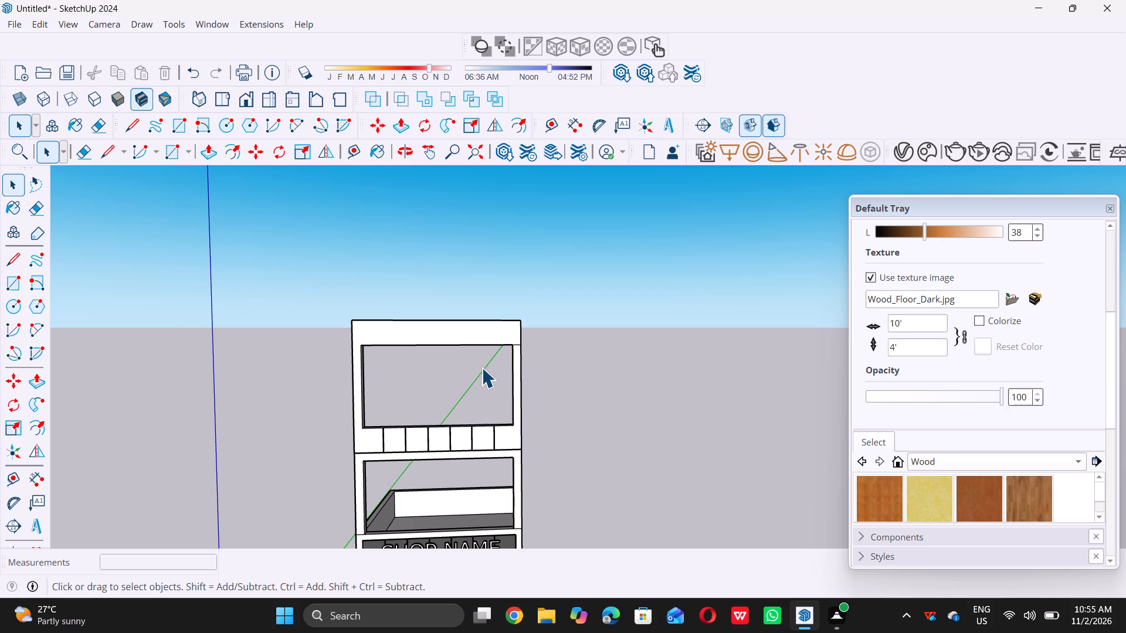
scroll(480, 369, down, 4)
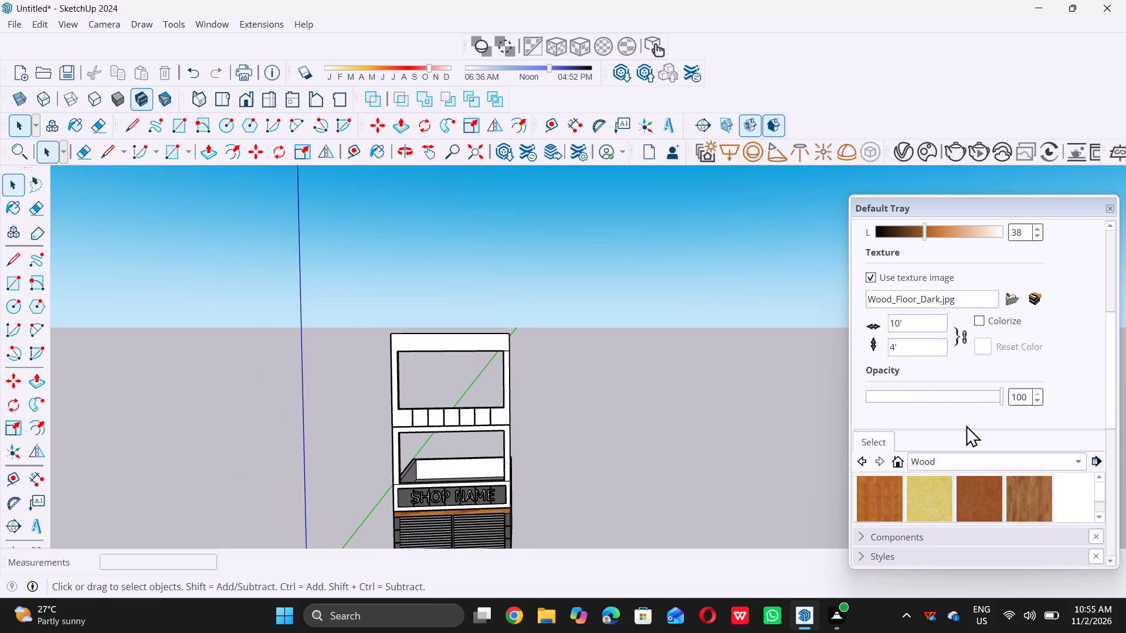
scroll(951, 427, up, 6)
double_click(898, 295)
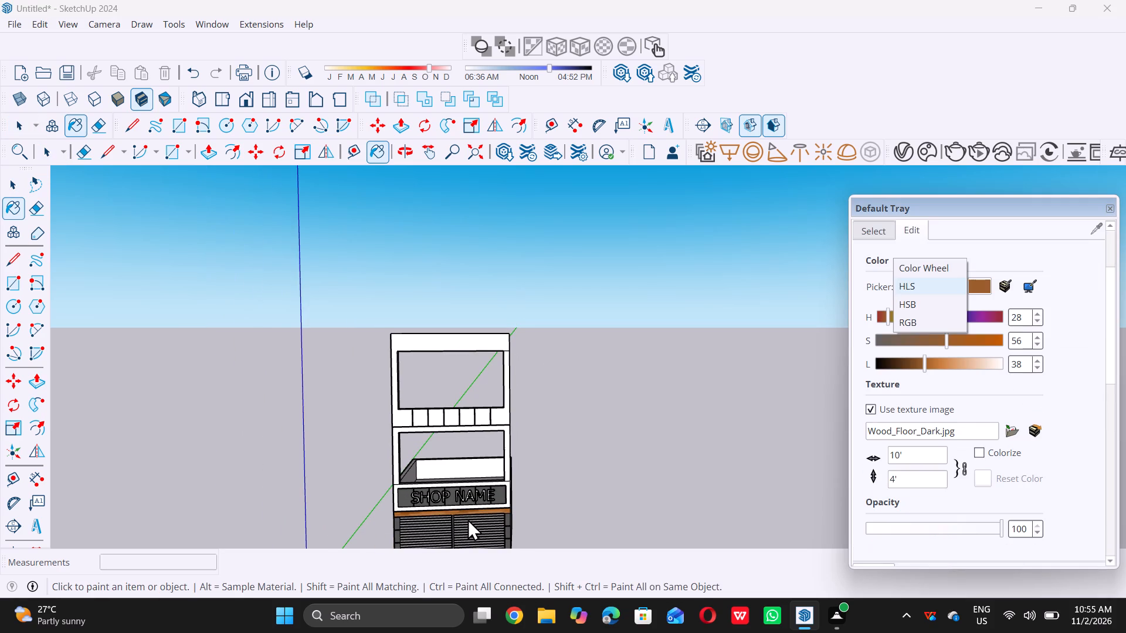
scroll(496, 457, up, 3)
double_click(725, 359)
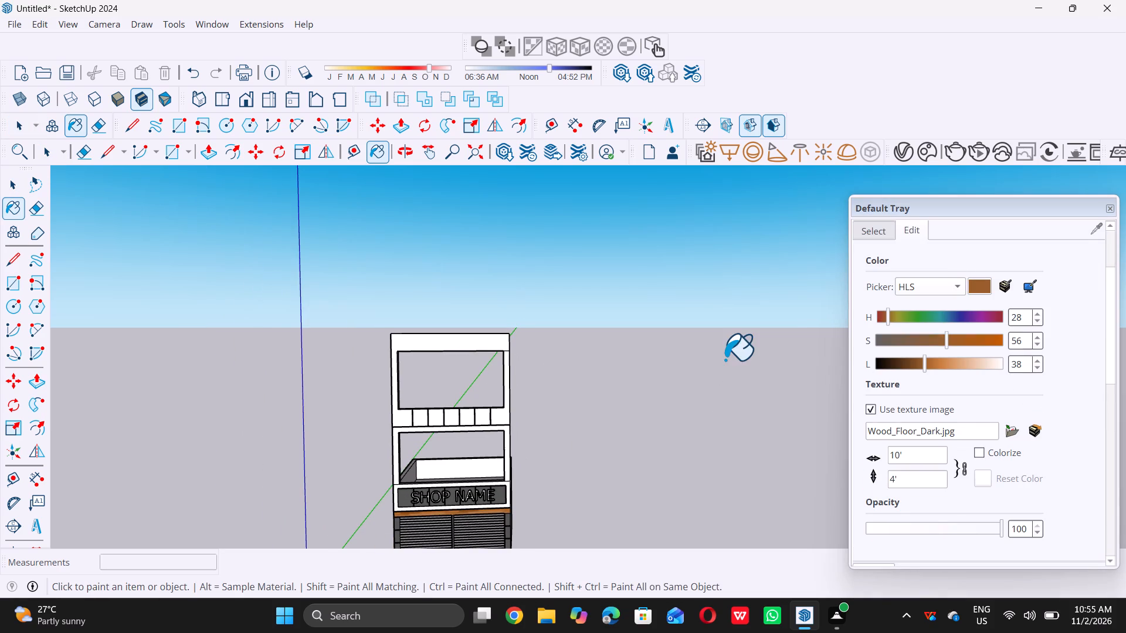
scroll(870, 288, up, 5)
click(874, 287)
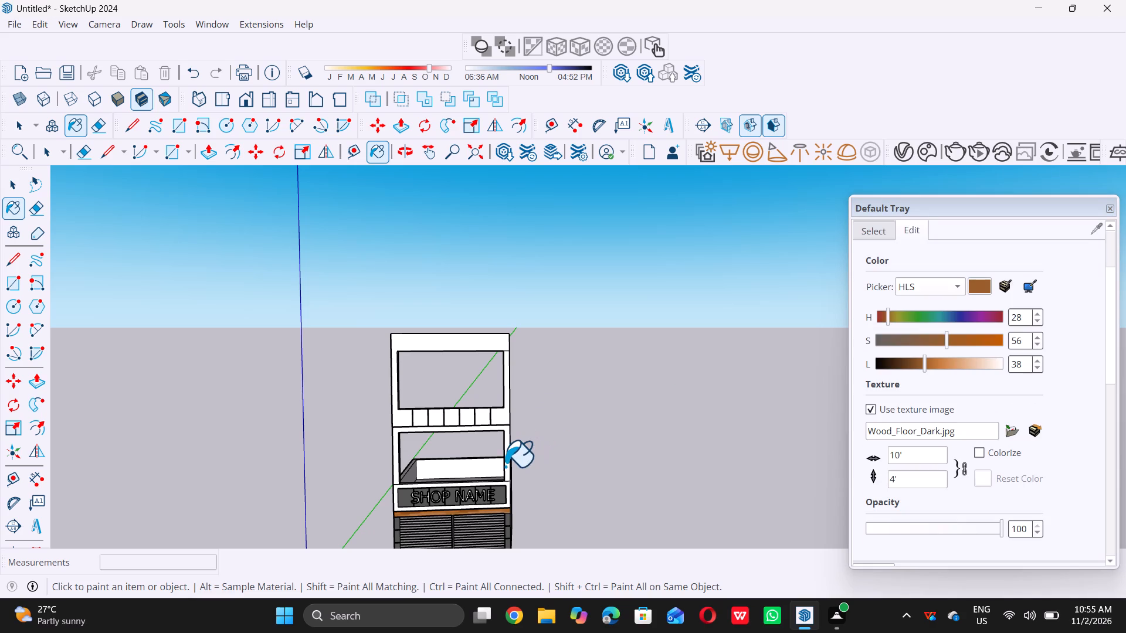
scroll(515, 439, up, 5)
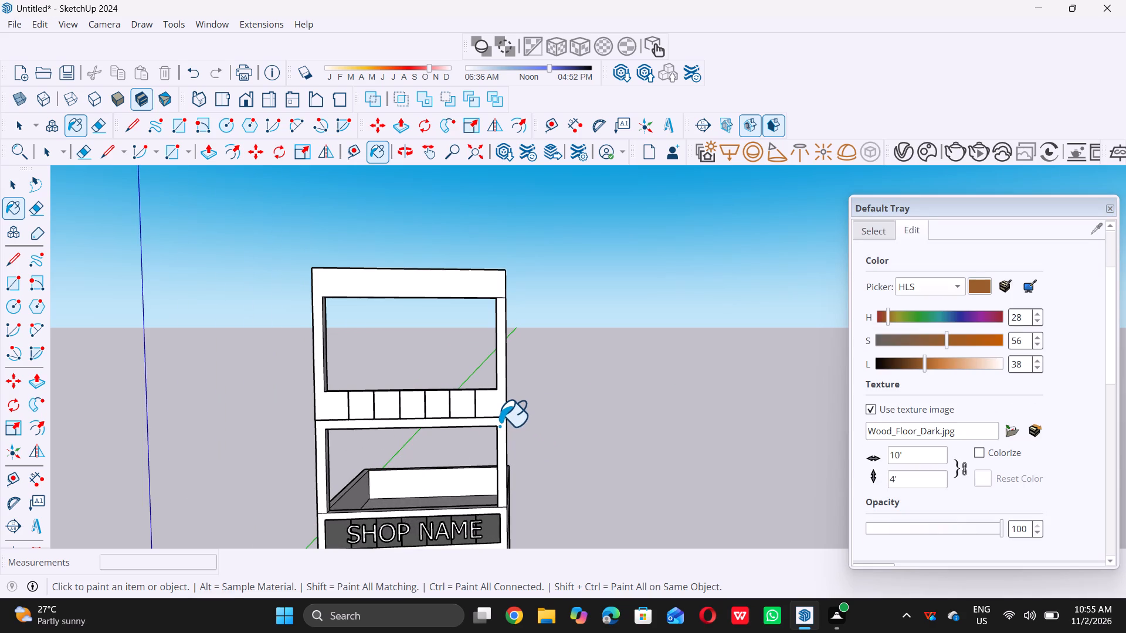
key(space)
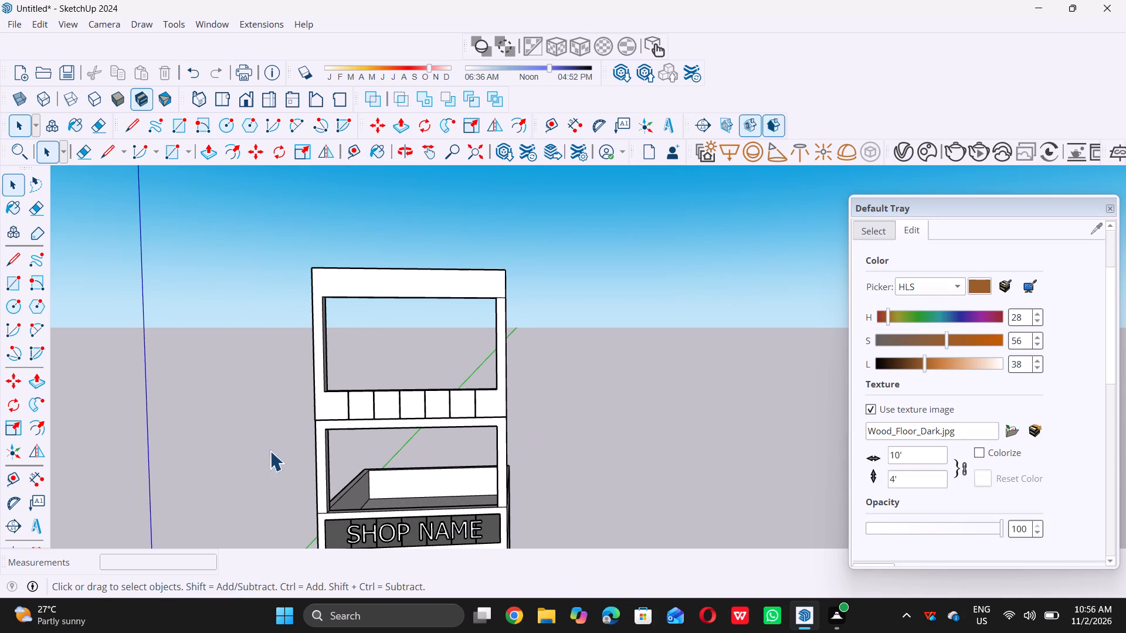
Draw an 11 15/16" line across the lower left post's front face, from the opening's upper corner to the outer edge.
scroll(272, 445, up, 5)
key(l)
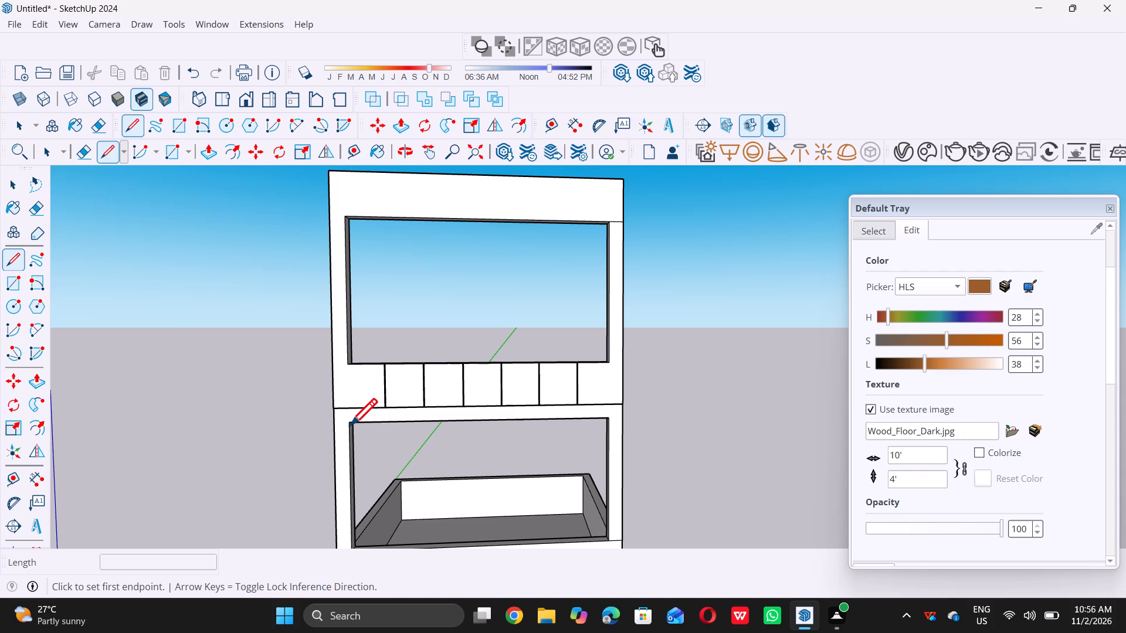
double_click(350, 422)
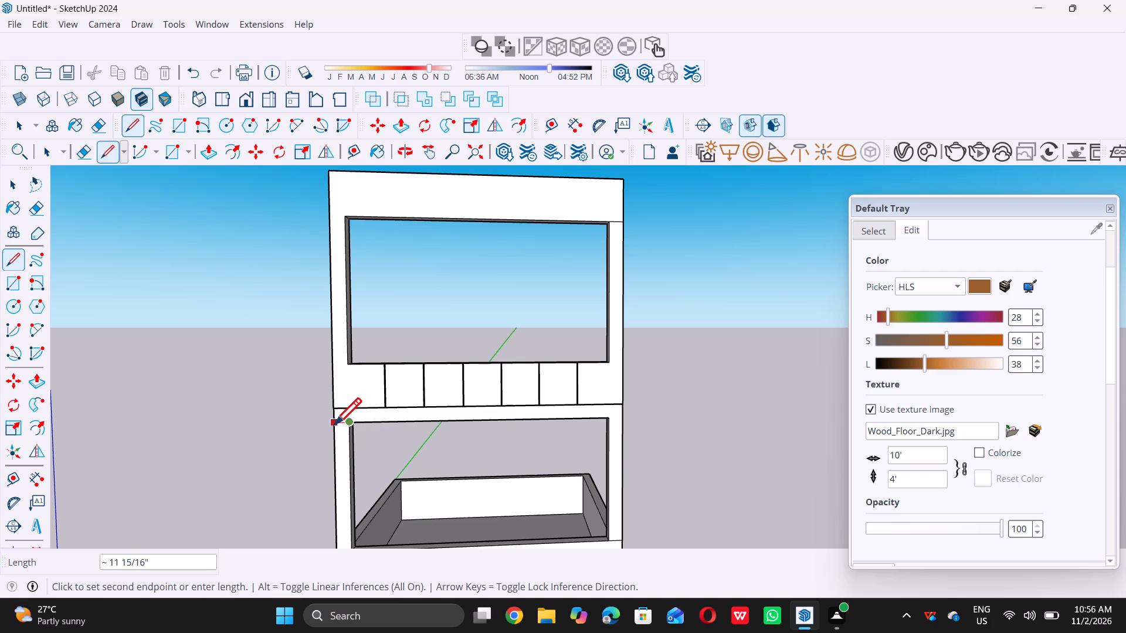
click(333, 424)
key(space)
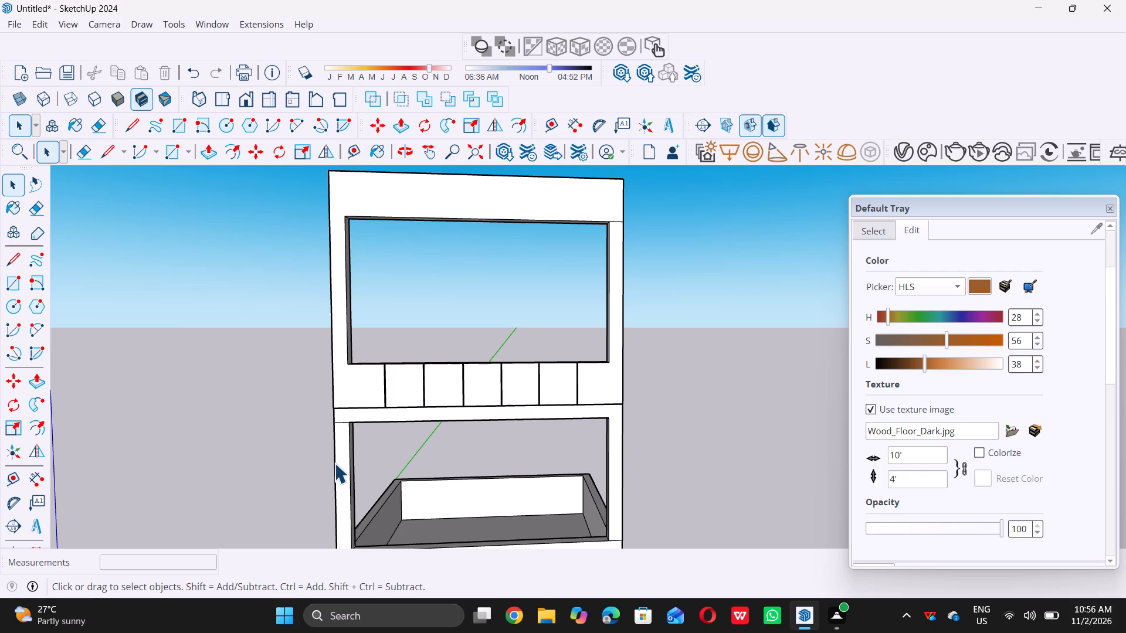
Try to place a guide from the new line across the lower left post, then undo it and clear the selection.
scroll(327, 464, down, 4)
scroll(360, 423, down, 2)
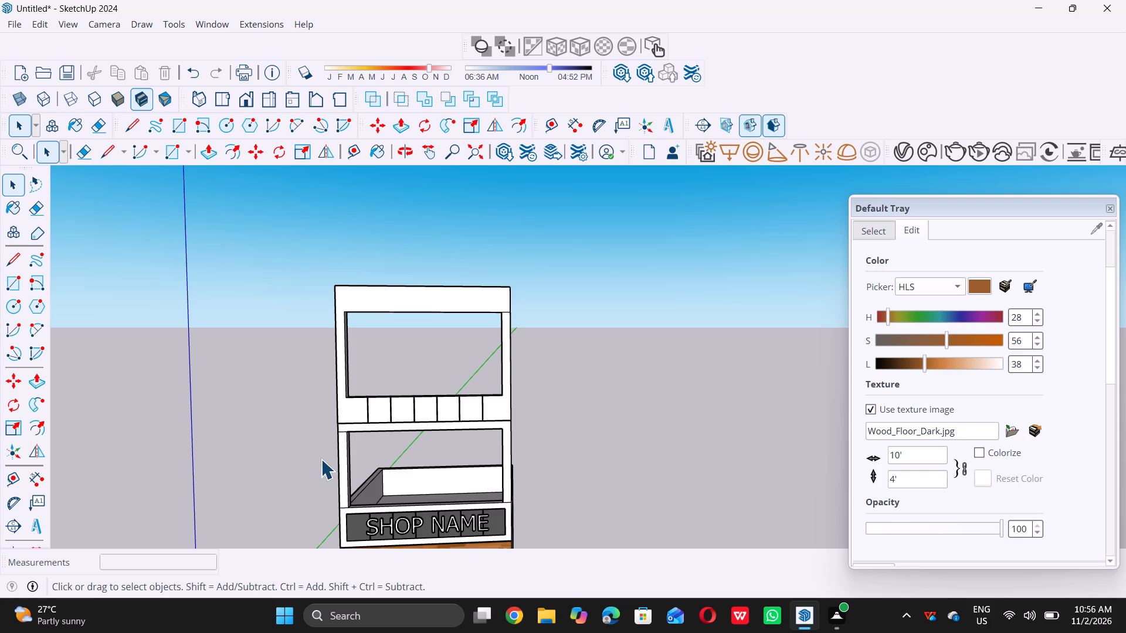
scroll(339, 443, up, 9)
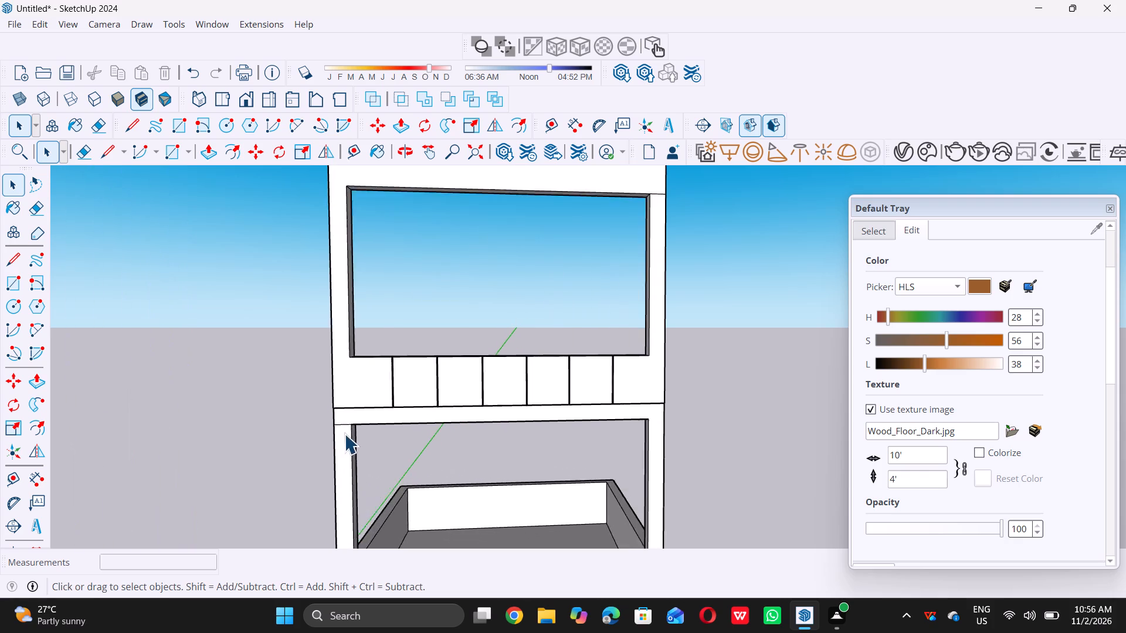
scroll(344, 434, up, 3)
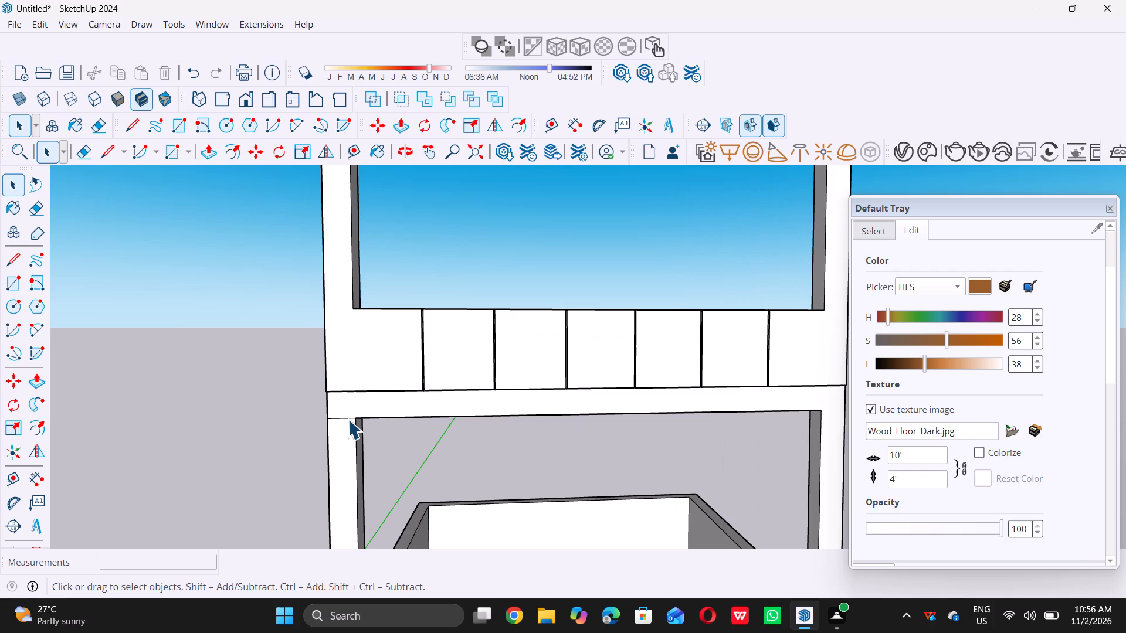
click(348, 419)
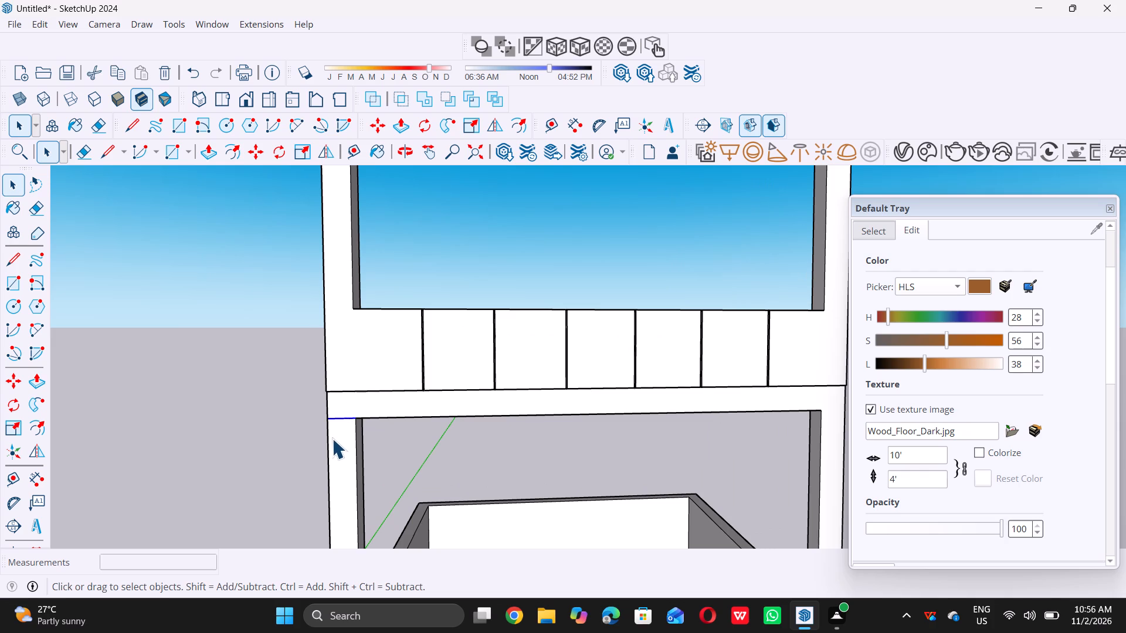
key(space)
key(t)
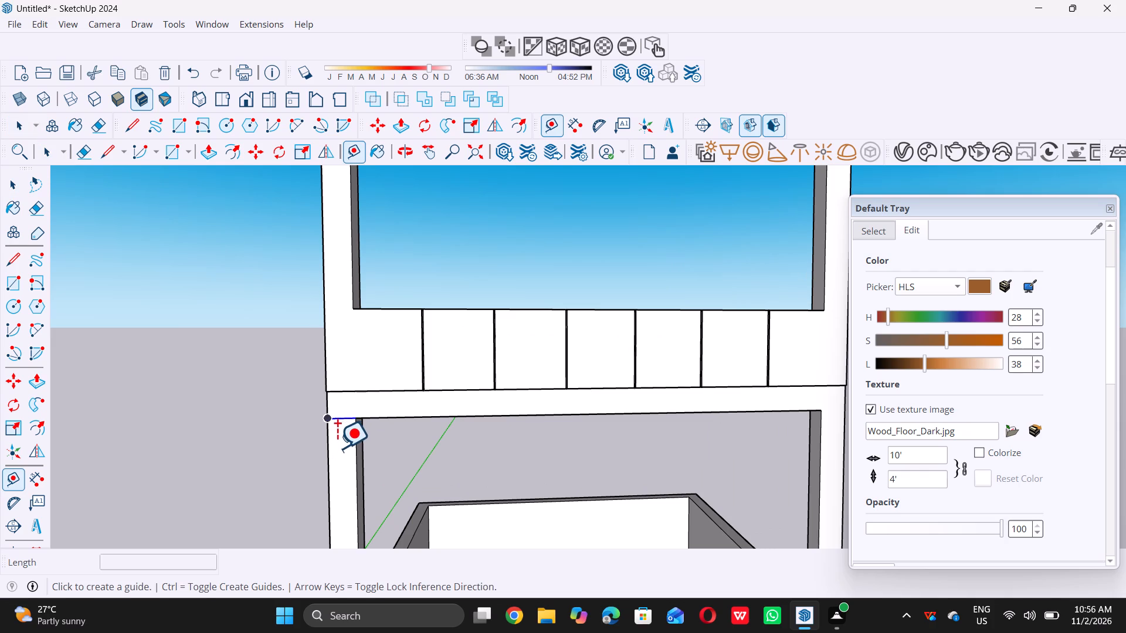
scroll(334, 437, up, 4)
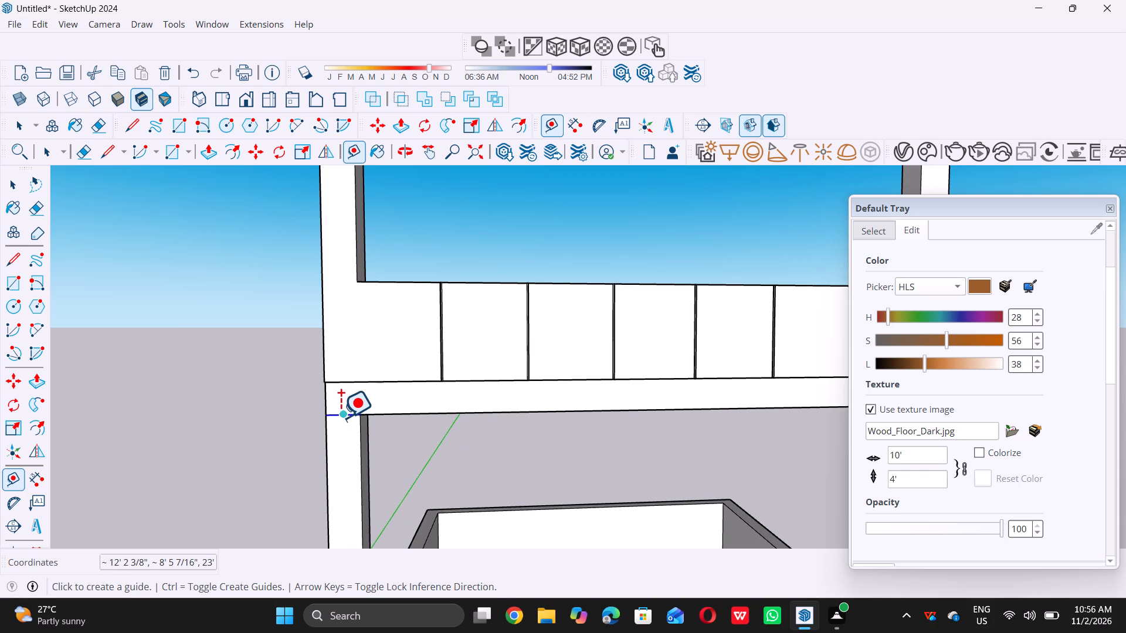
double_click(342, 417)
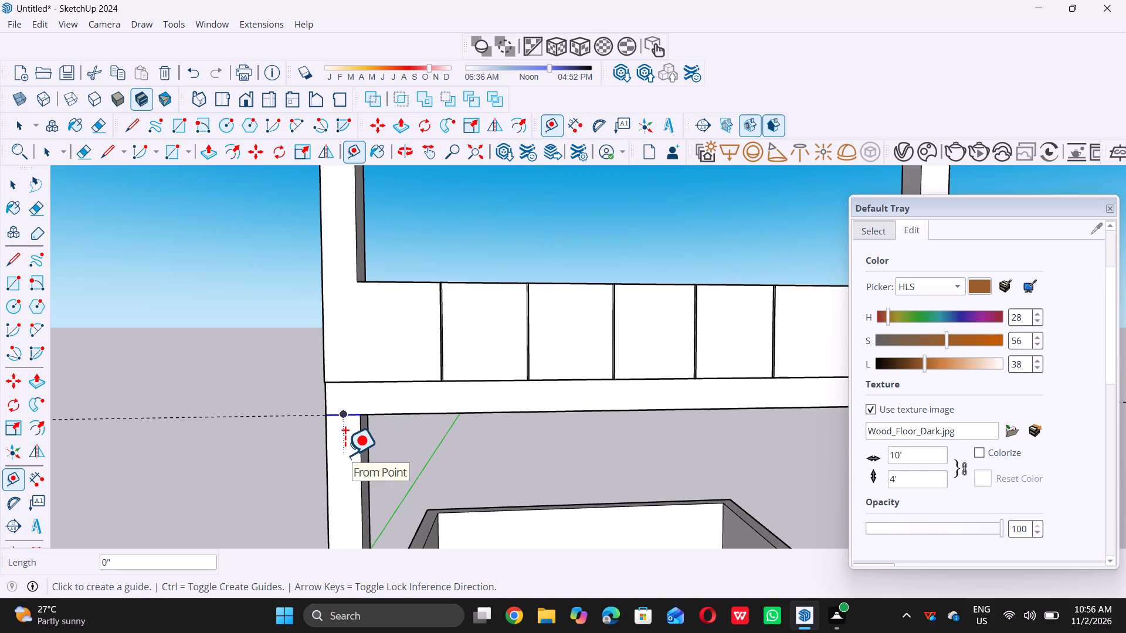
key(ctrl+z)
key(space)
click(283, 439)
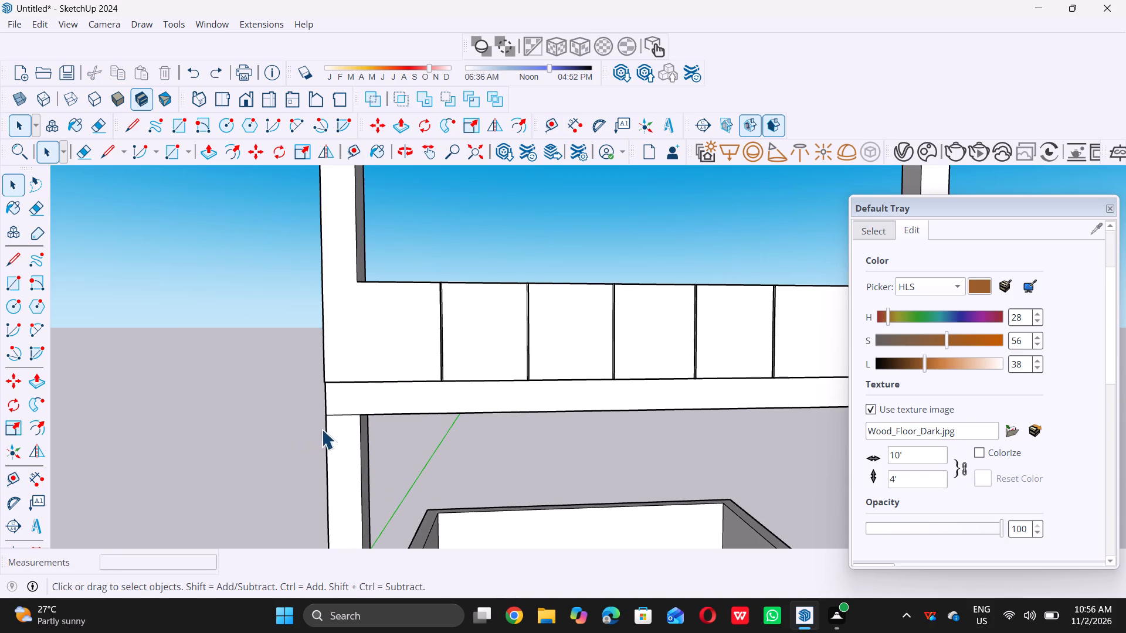
Place a guide about 1' 7 9/16" below the line across the lower left post's front face.
scroll(340, 431, up, 1)
key(t)
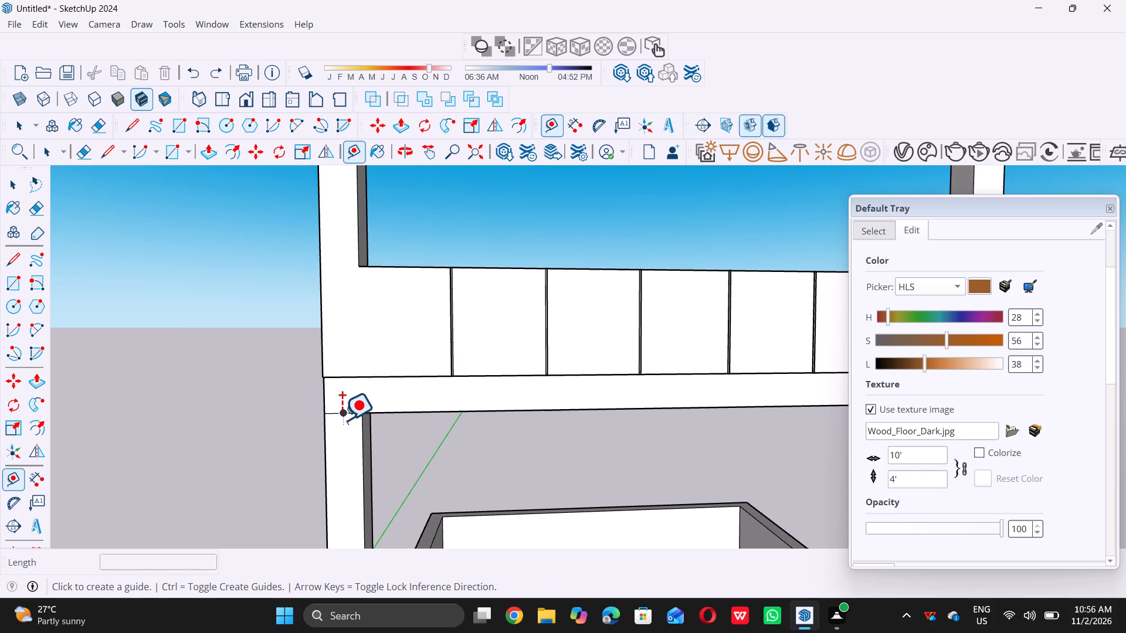
scroll(350, 412, up, 4)
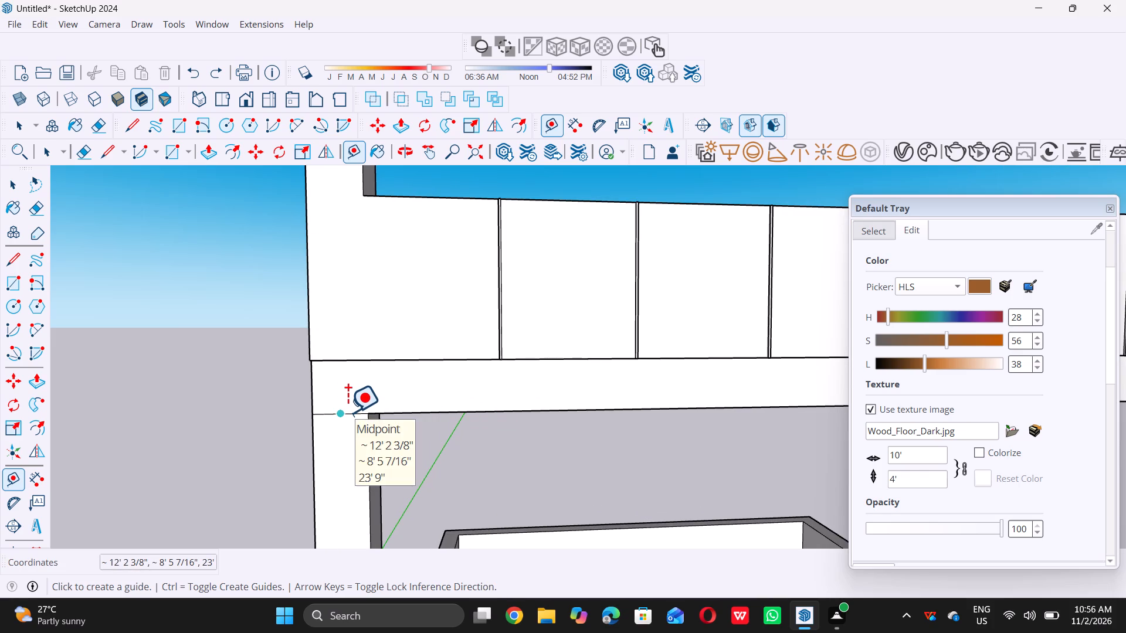
click(352, 412)
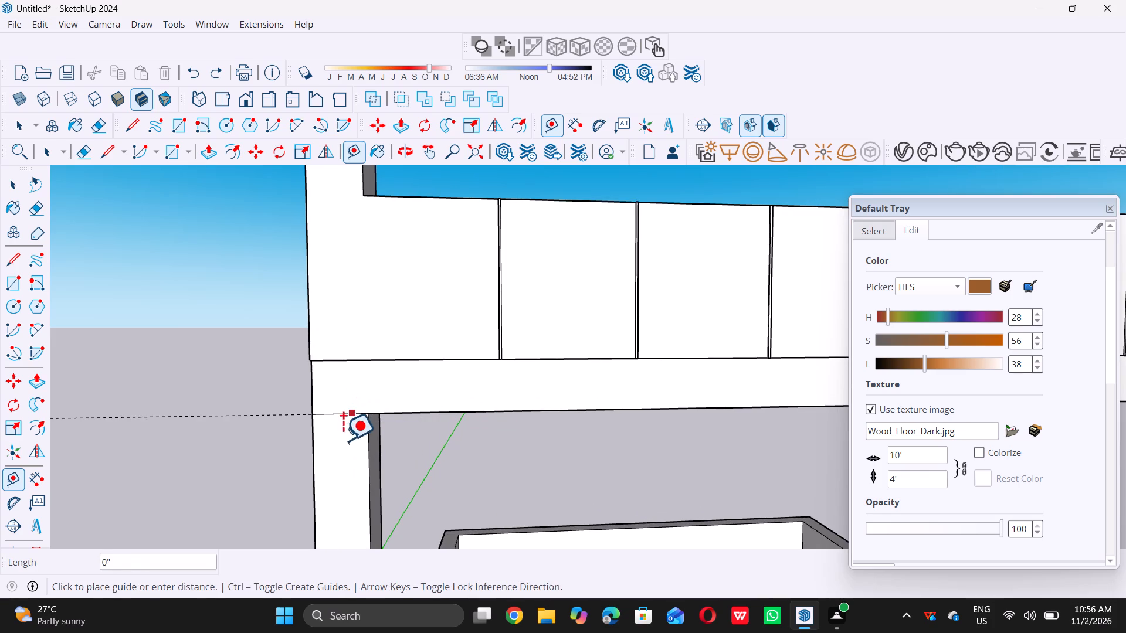
scroll(345, 482, down, 11)
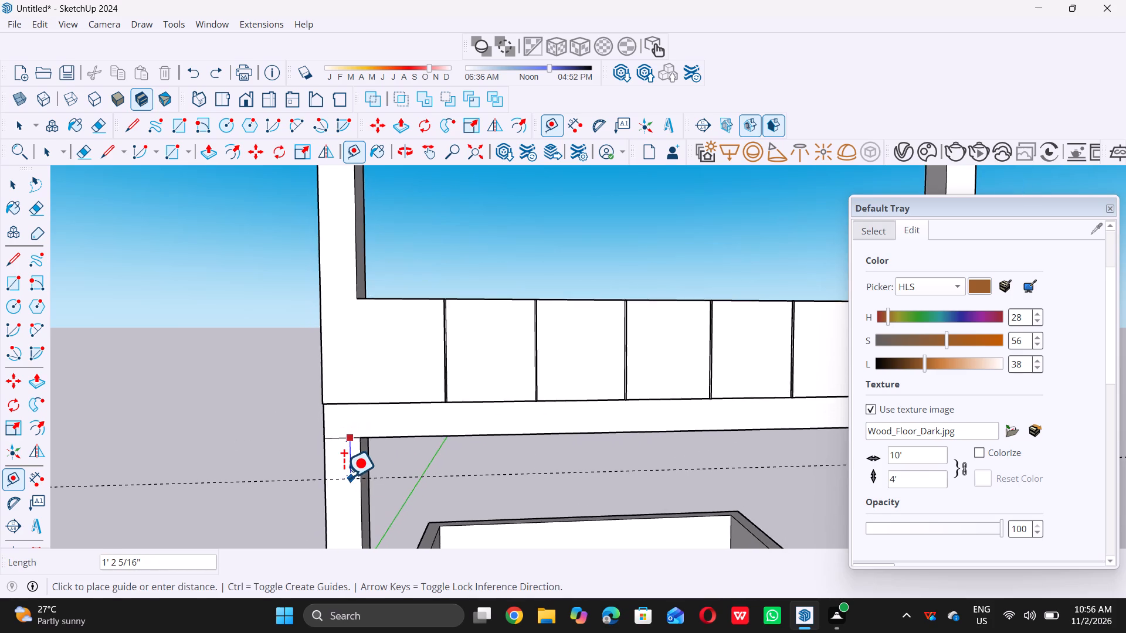
scroll(344, 478, down, 12)
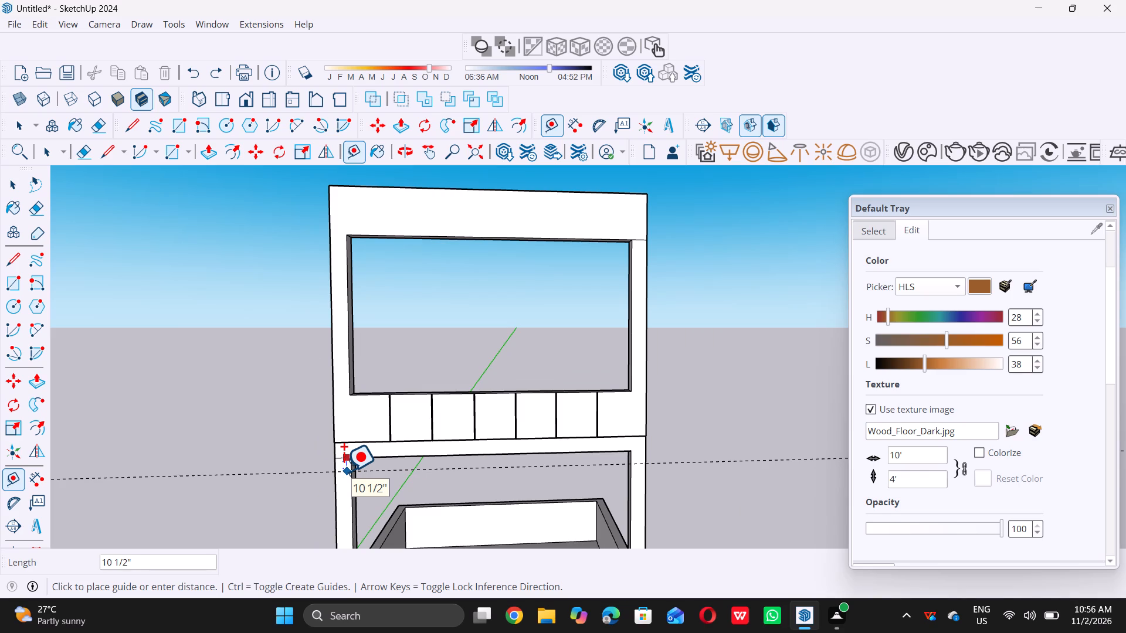
scroll(347, 474, down, 15)
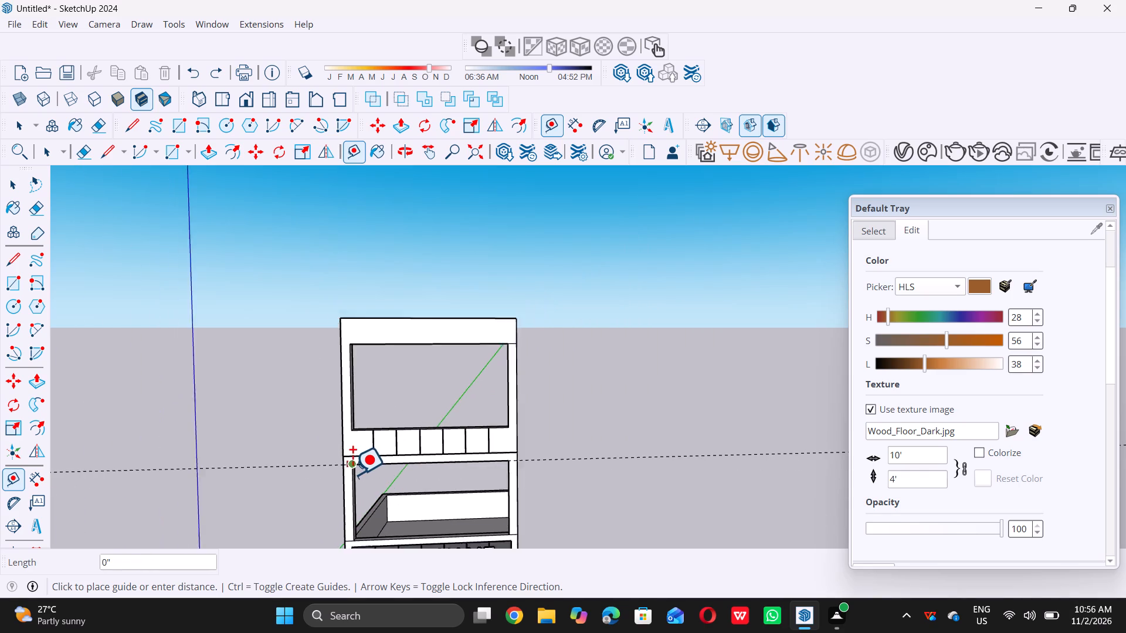
scroll(350, 478, up, 9)
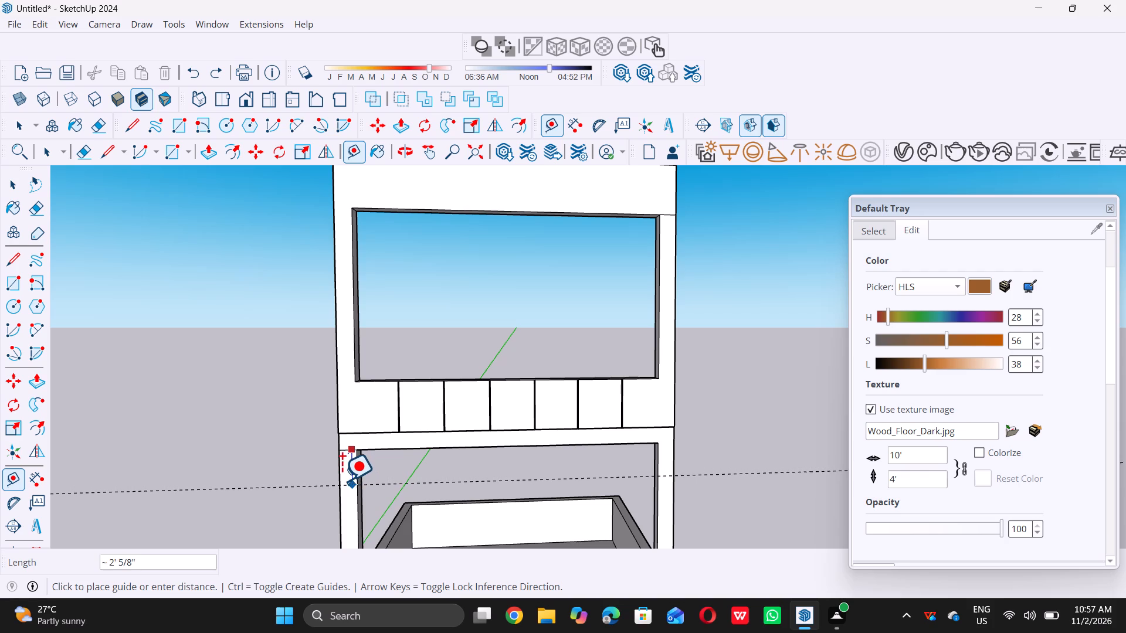
click(342, 478)
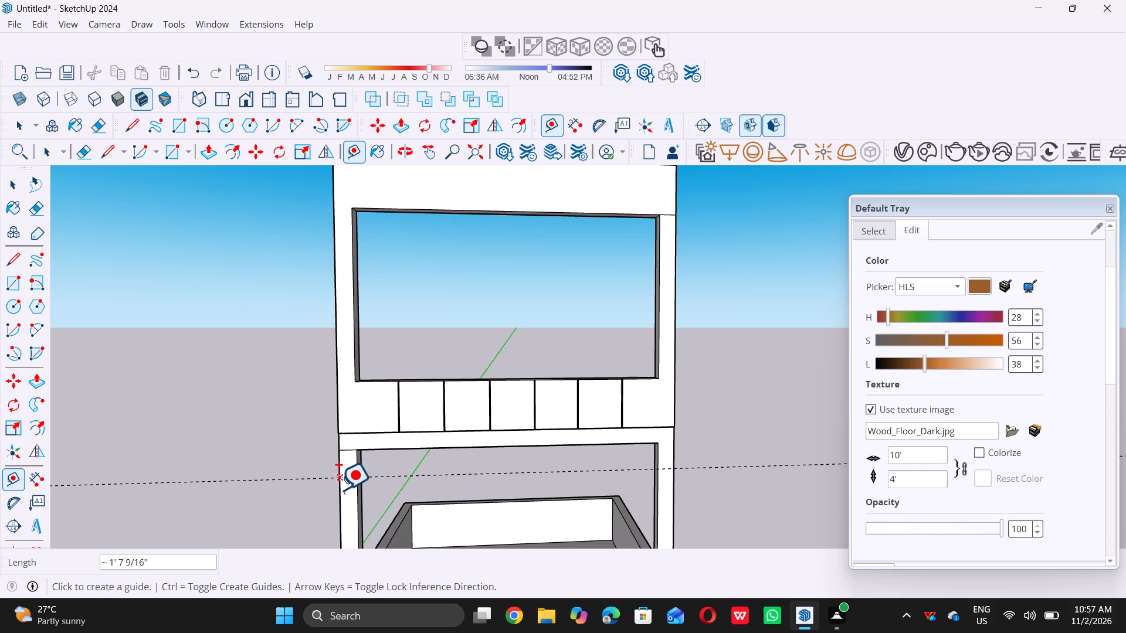
Place a guide 1" below the existing horizontal guide on the lower left post's front face.
scroll(337, 498, up, 18)
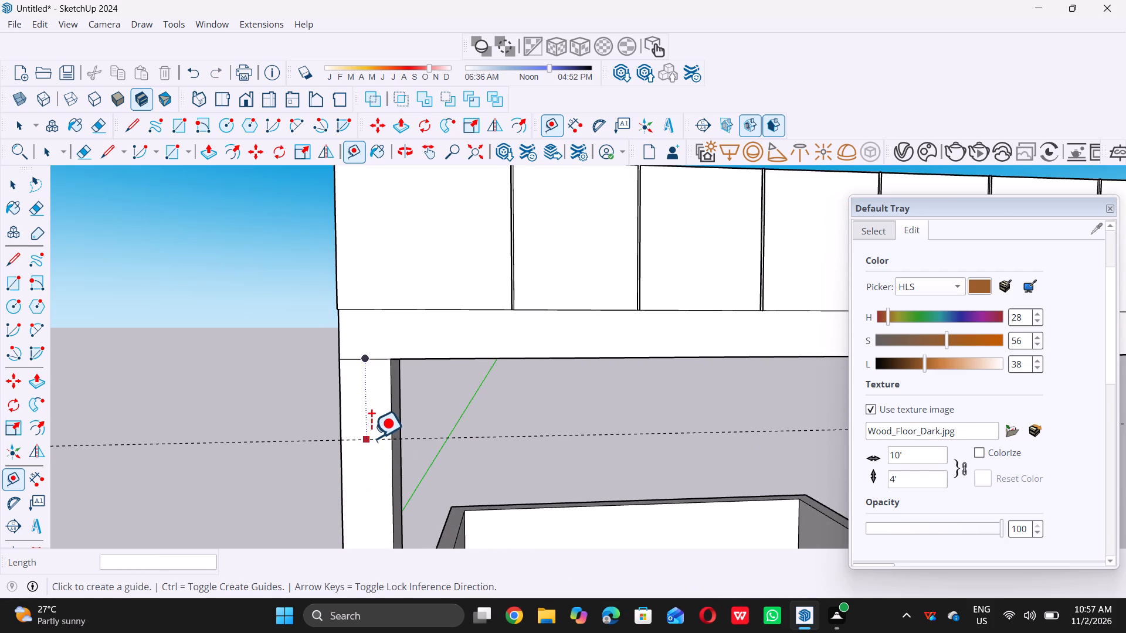
click(373, 438)
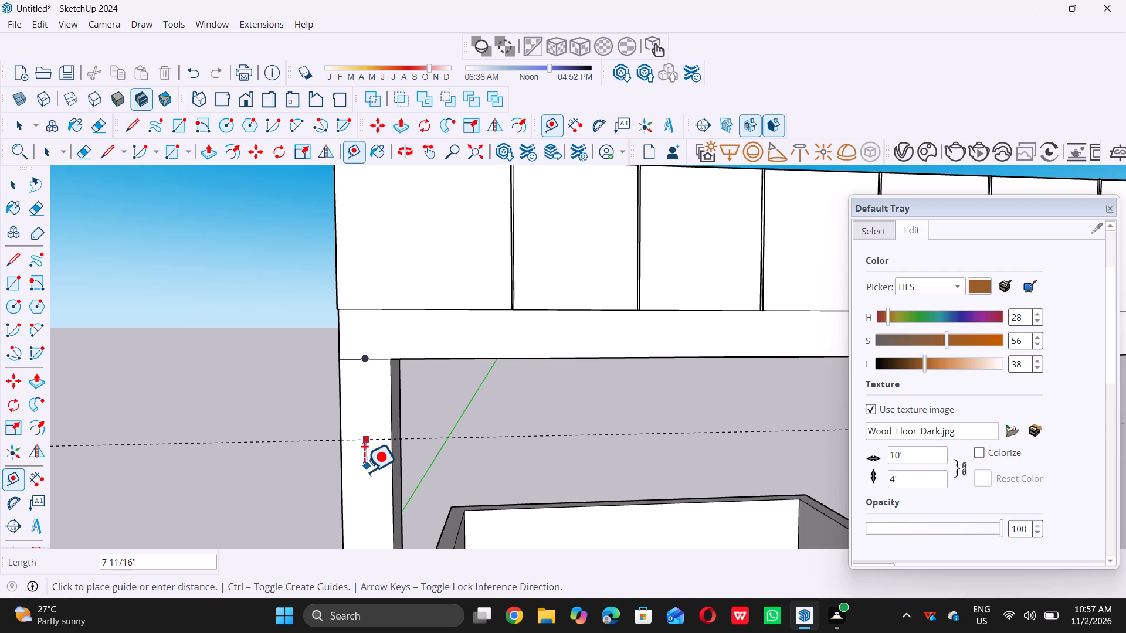
key(space)
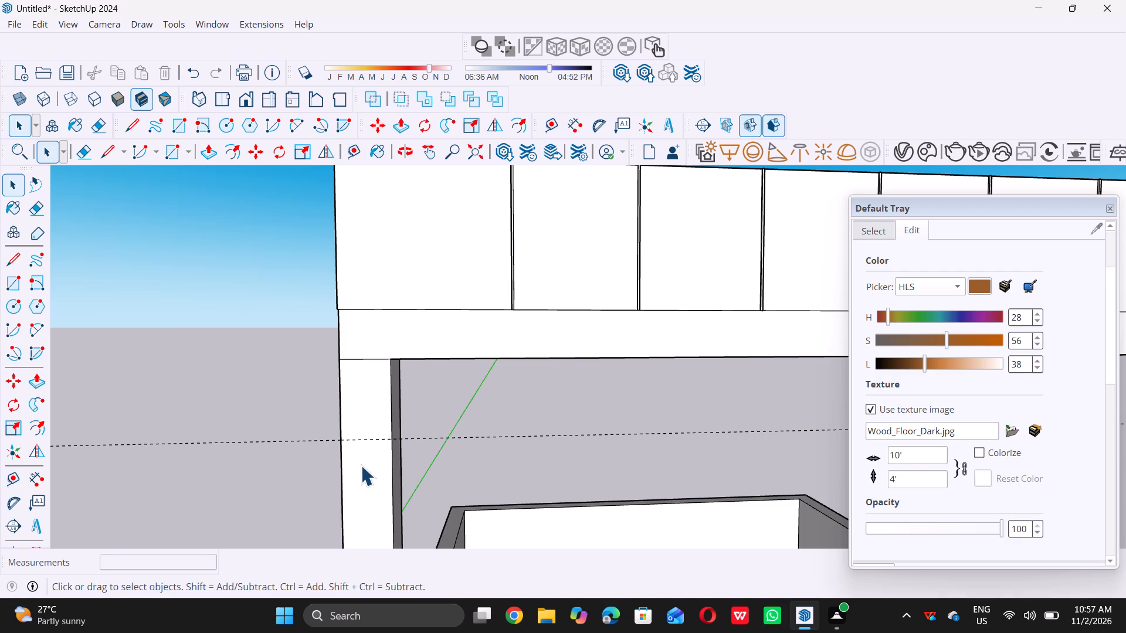
key(t)
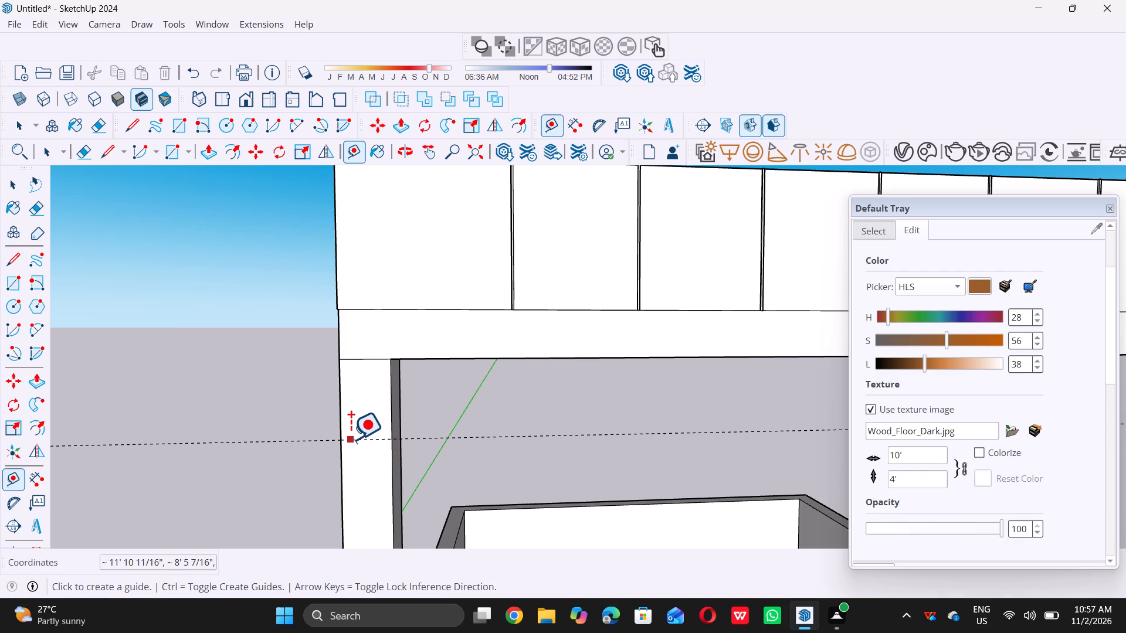
click(351, 437)
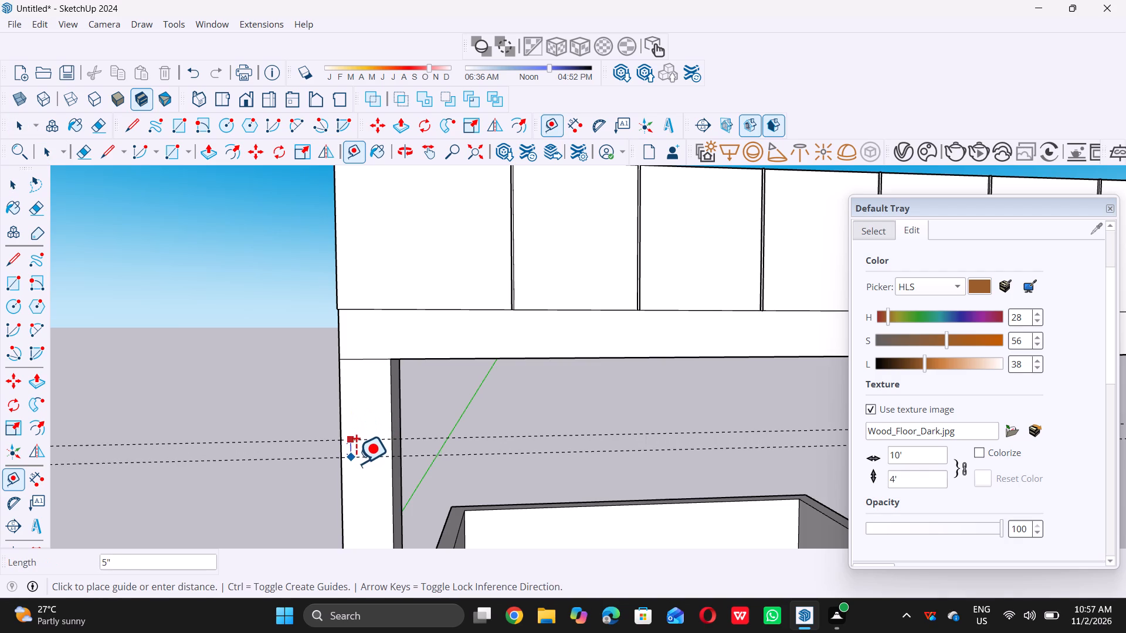
key(1)
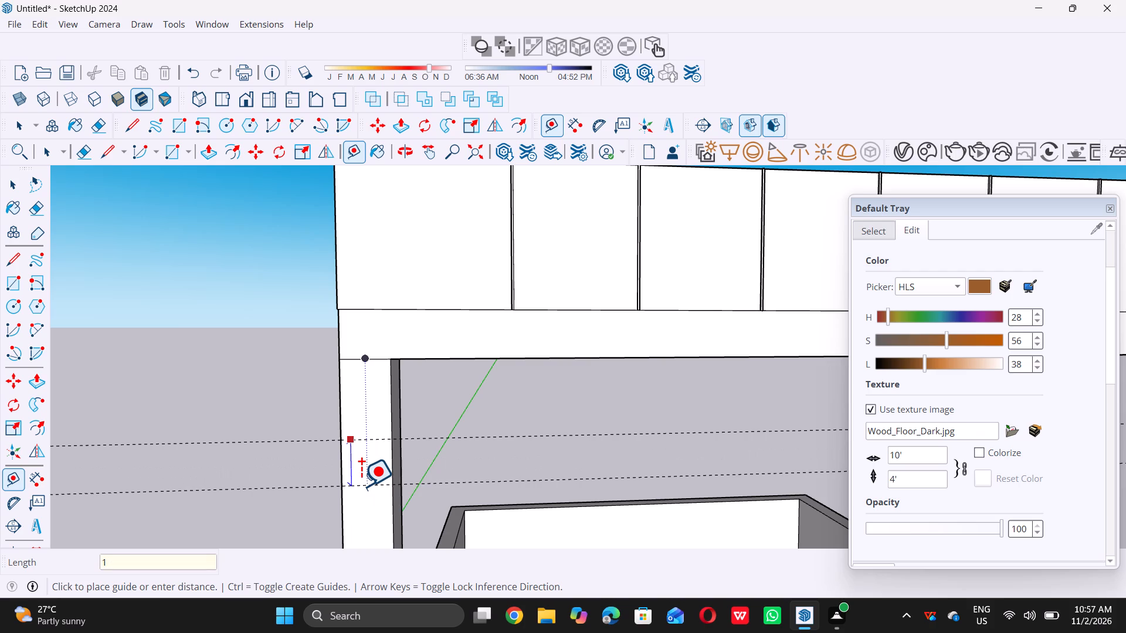
key(shift+quotedbl)
key(Return)
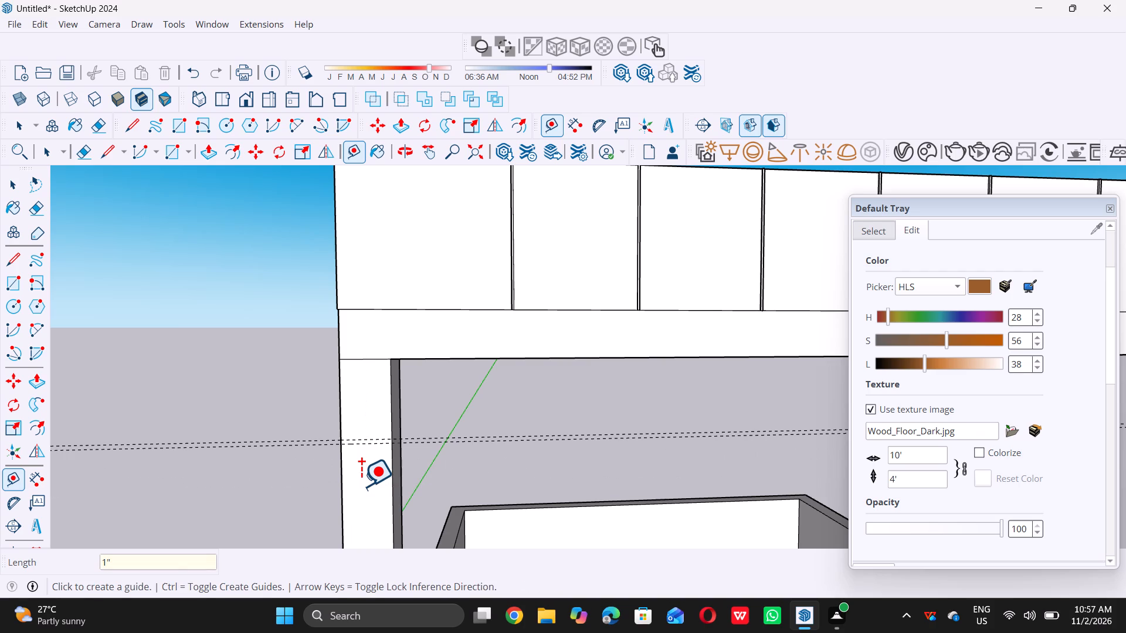
key(space)
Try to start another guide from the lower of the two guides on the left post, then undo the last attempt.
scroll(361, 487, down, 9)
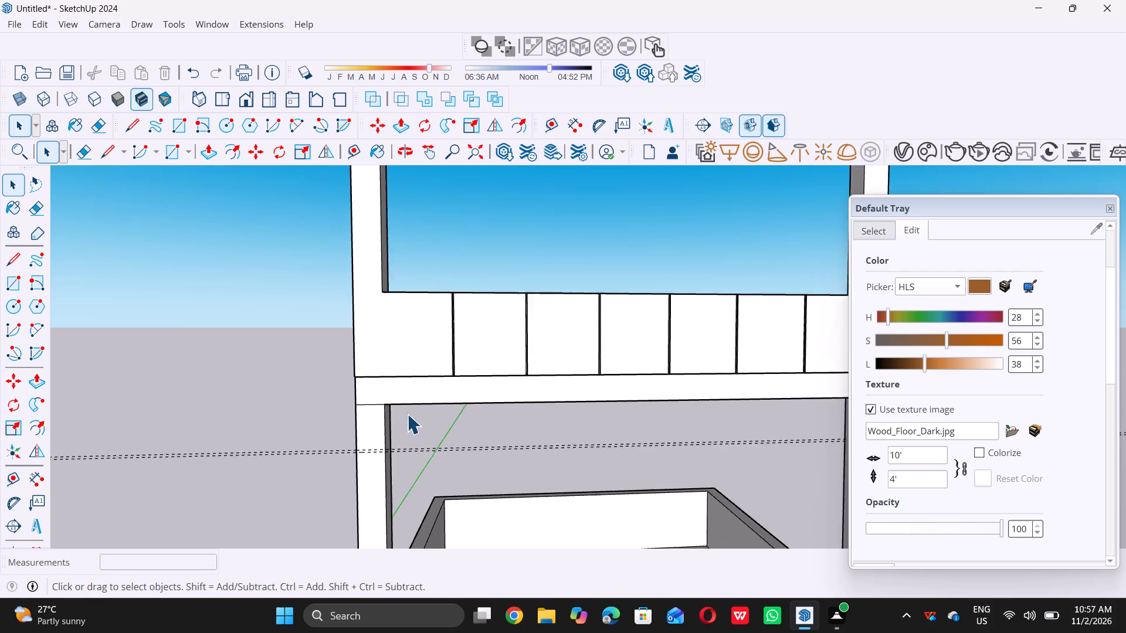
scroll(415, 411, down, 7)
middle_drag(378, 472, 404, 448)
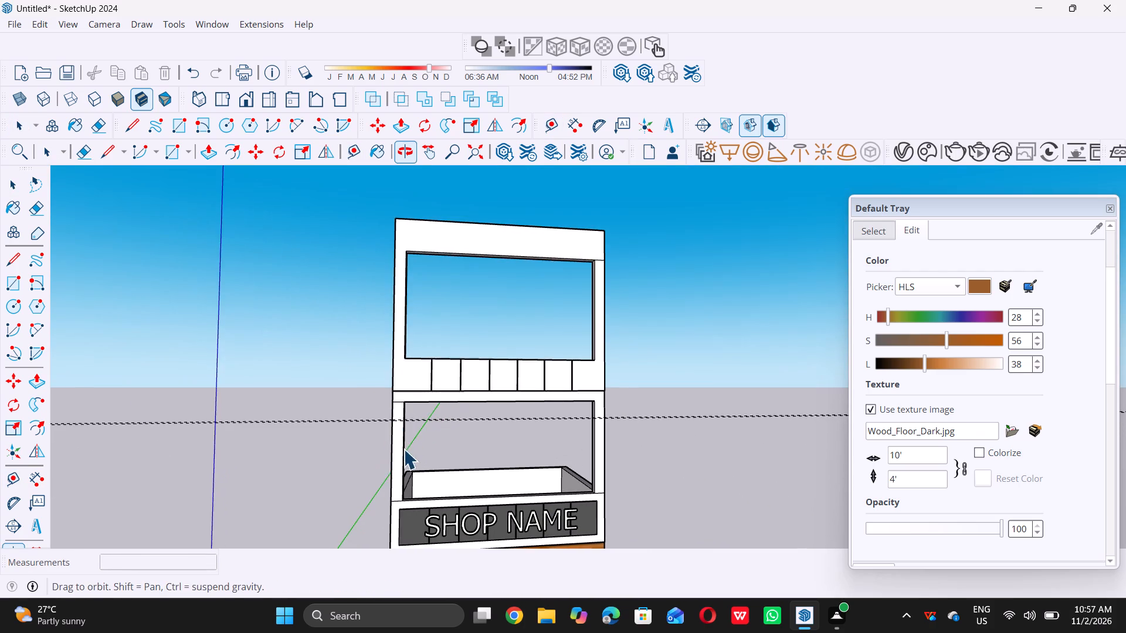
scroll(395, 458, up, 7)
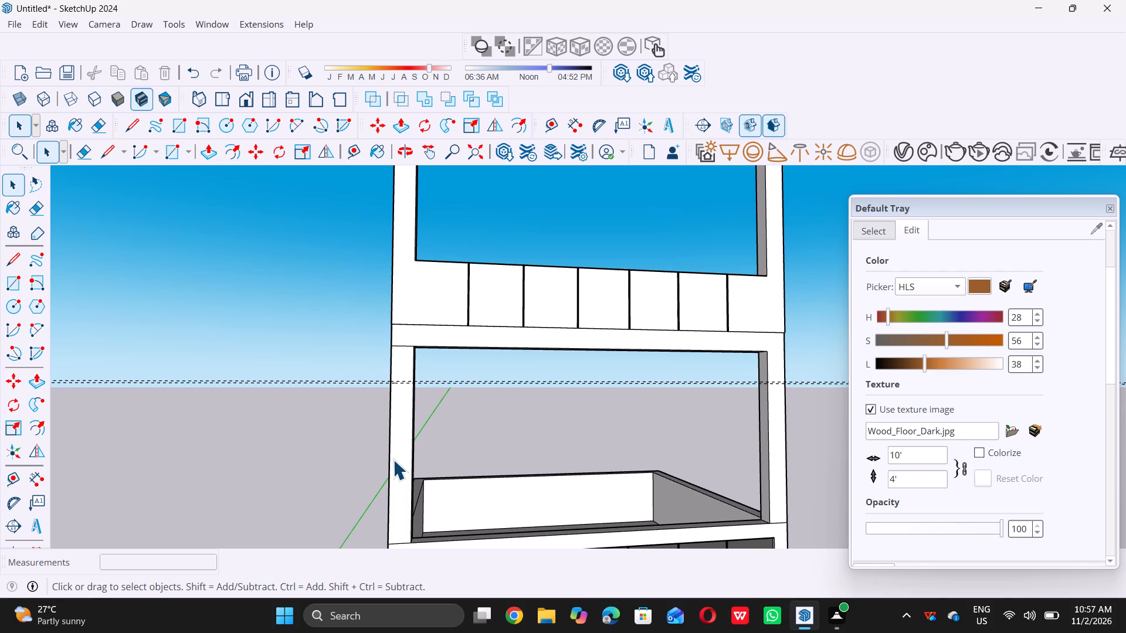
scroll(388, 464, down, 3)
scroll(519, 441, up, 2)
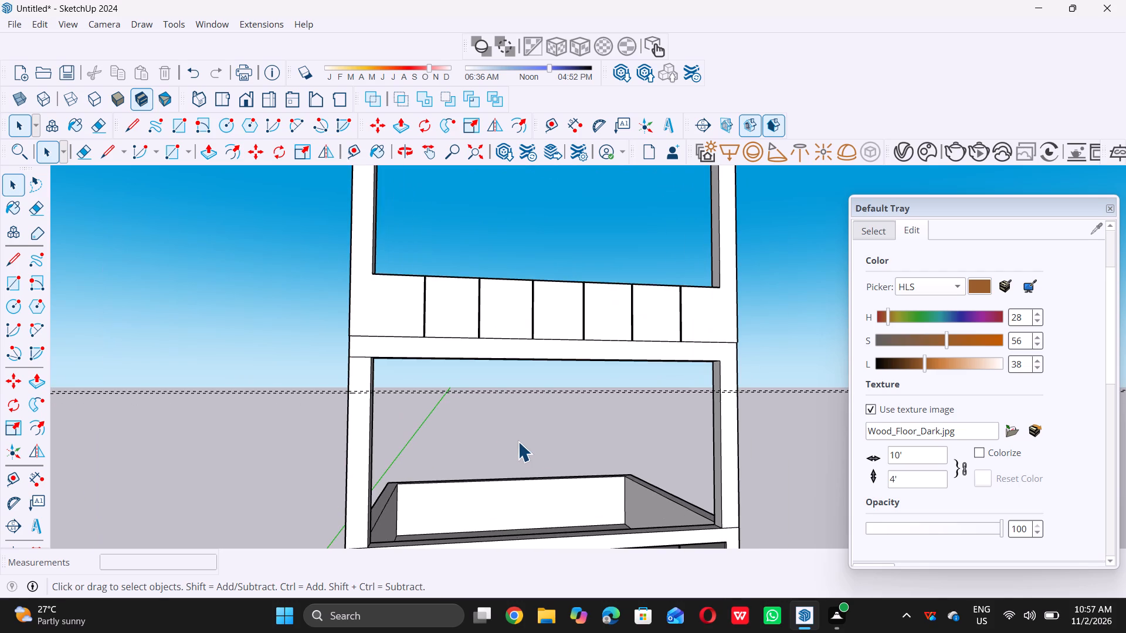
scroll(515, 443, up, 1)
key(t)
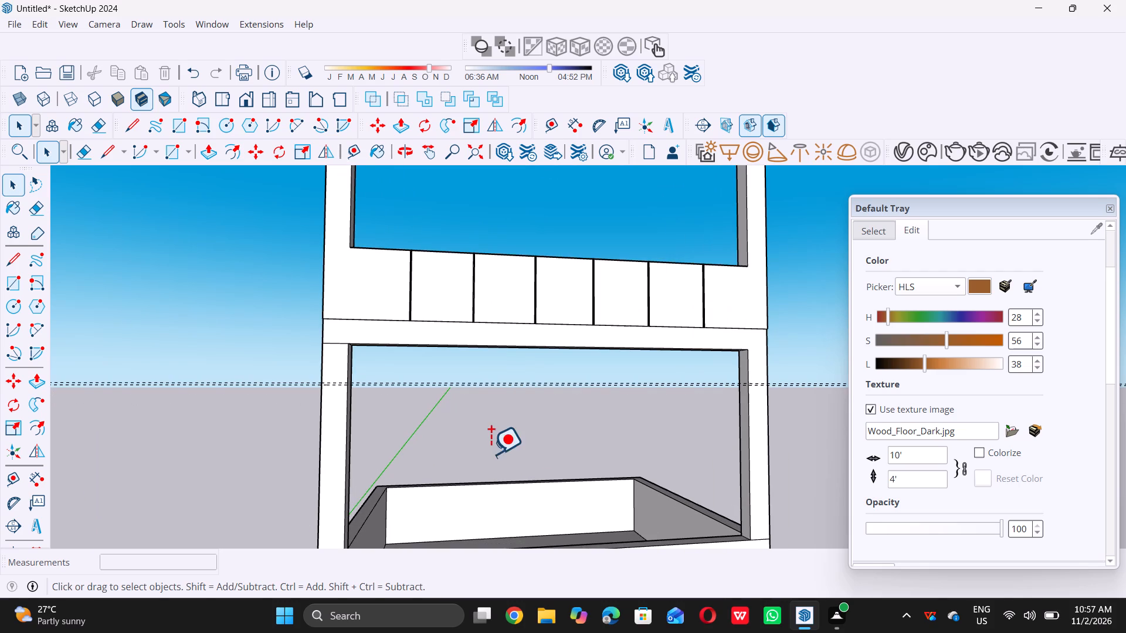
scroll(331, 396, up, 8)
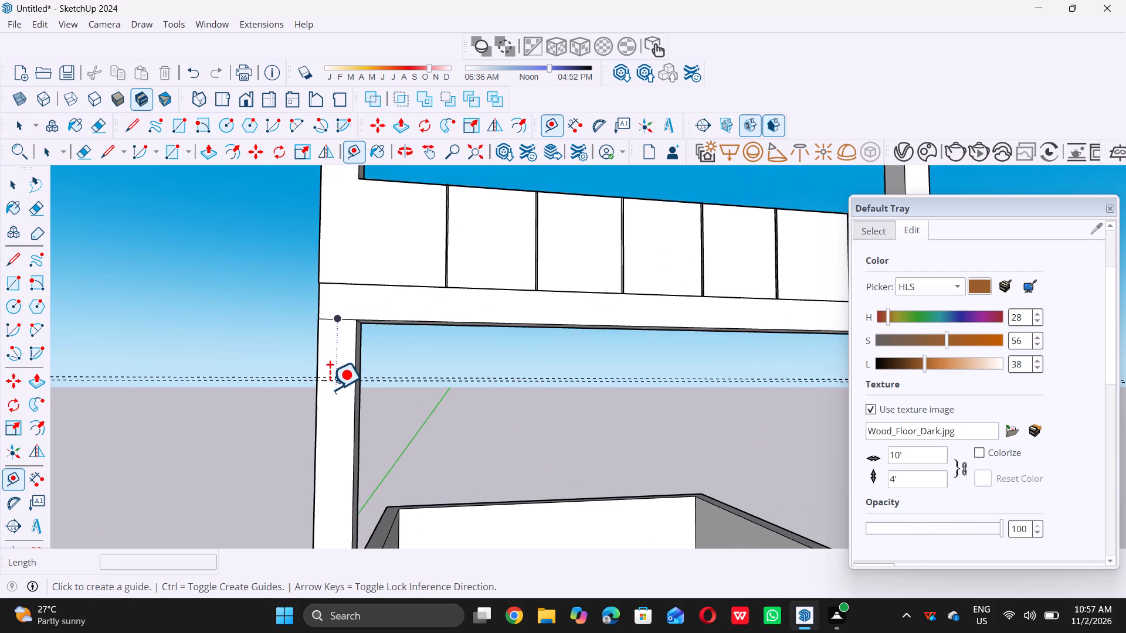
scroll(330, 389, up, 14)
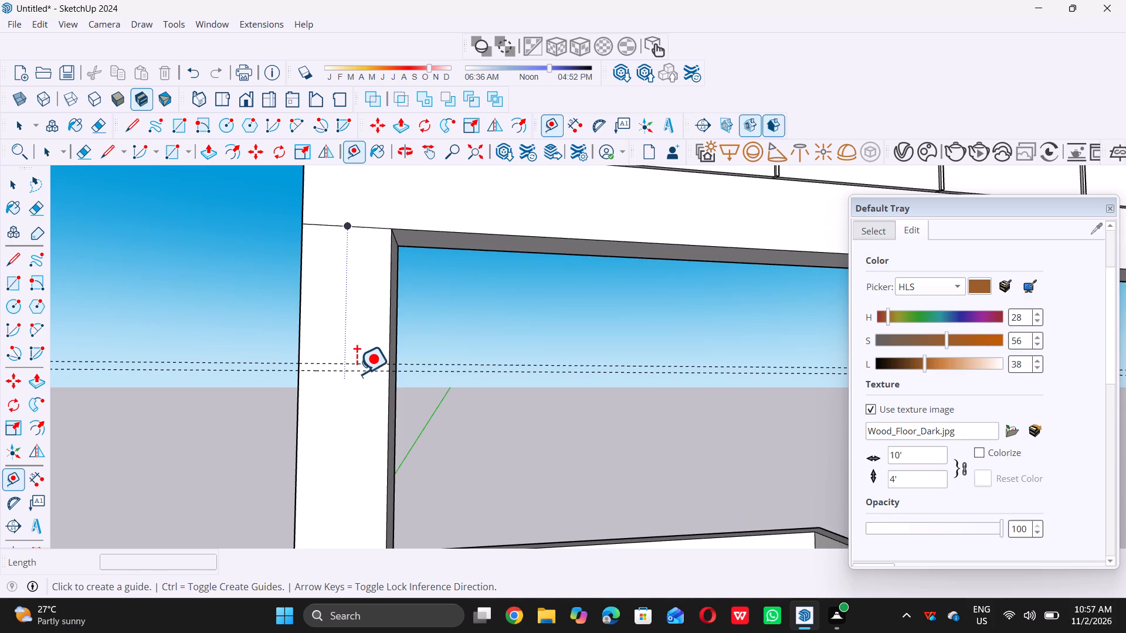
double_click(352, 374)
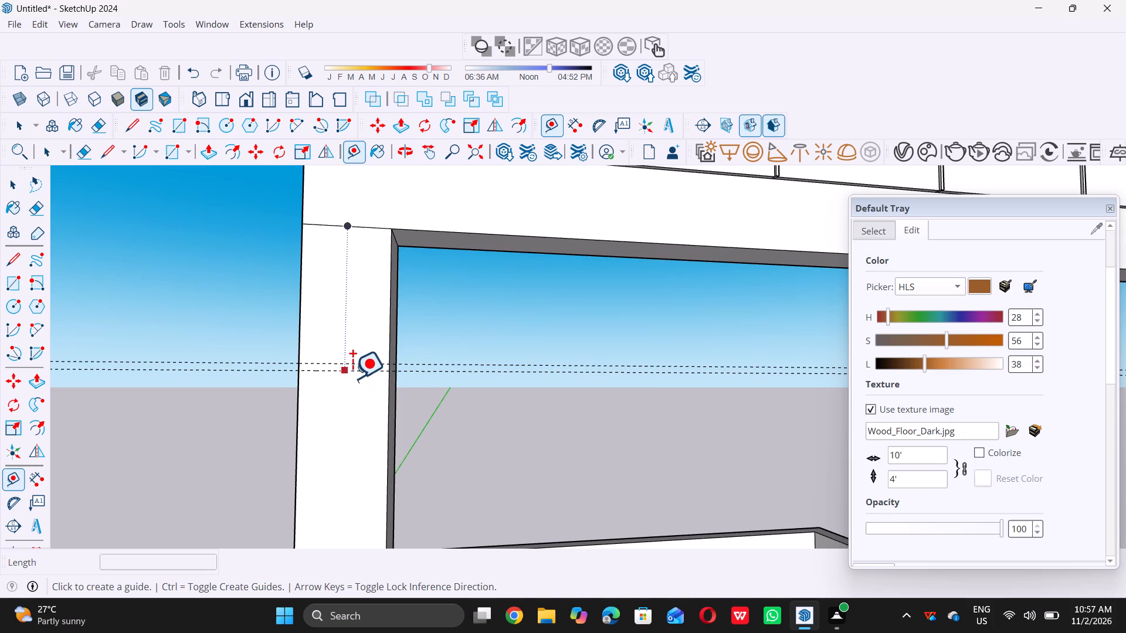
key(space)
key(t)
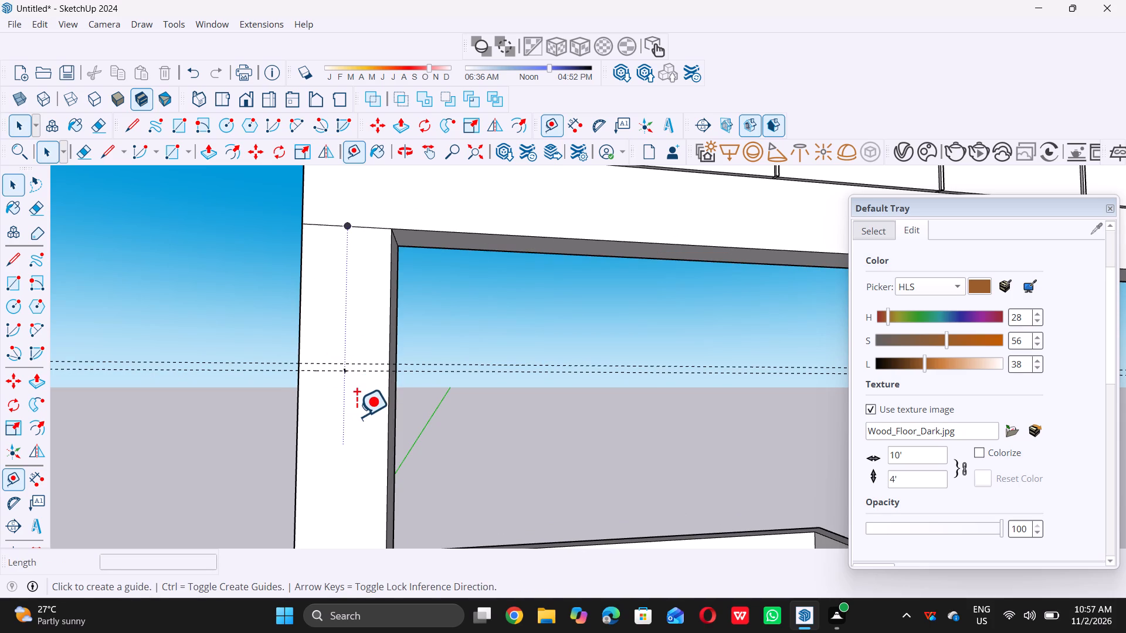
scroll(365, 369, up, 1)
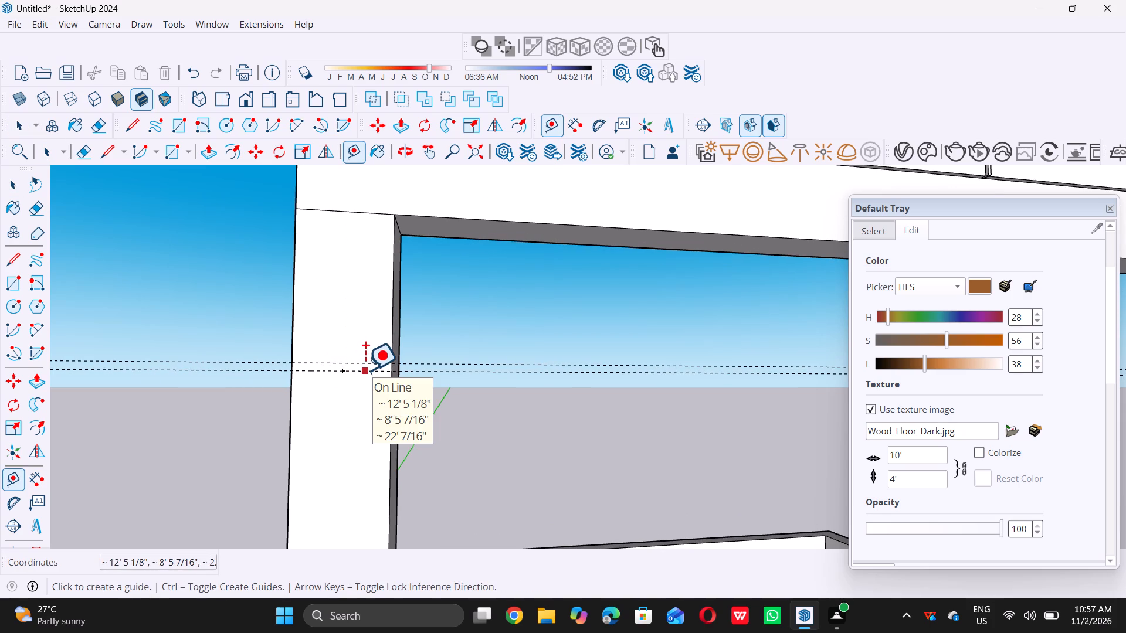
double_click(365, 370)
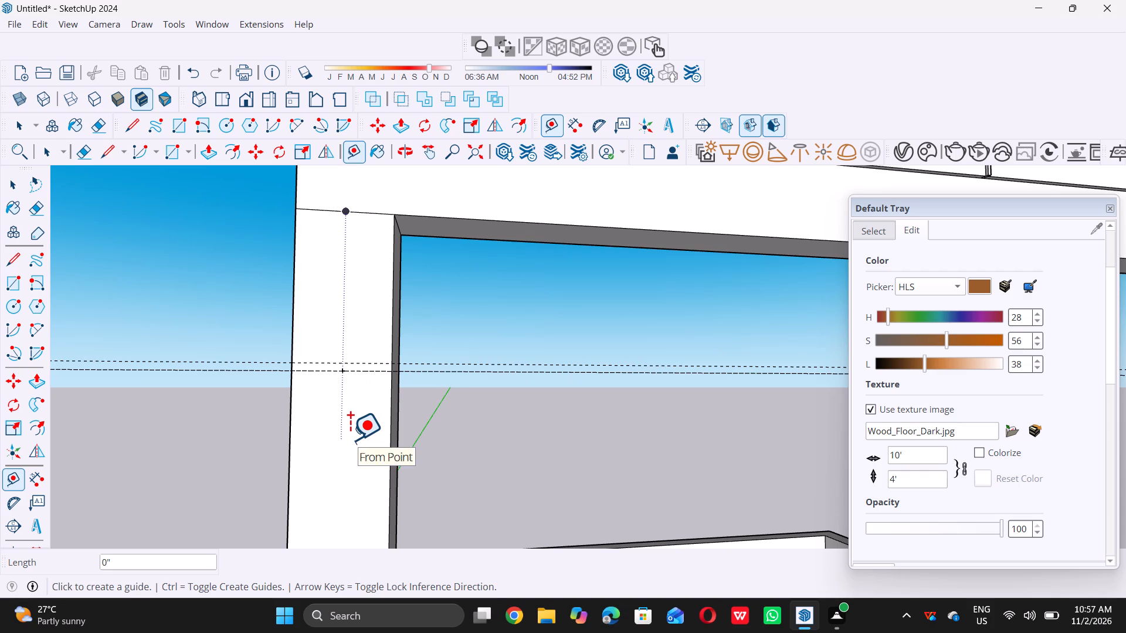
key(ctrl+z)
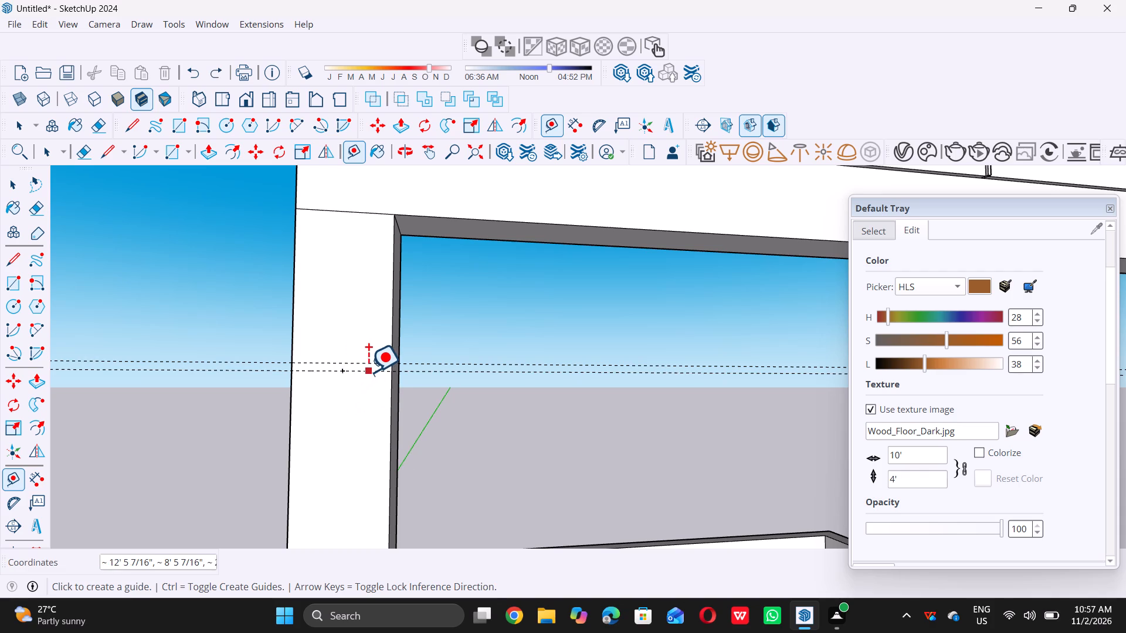
Place a guide about 2' below the lower guide of the 1"-spaced pair on the lower left post.
click(368, 372)
scroll(357, 445, down, 7)
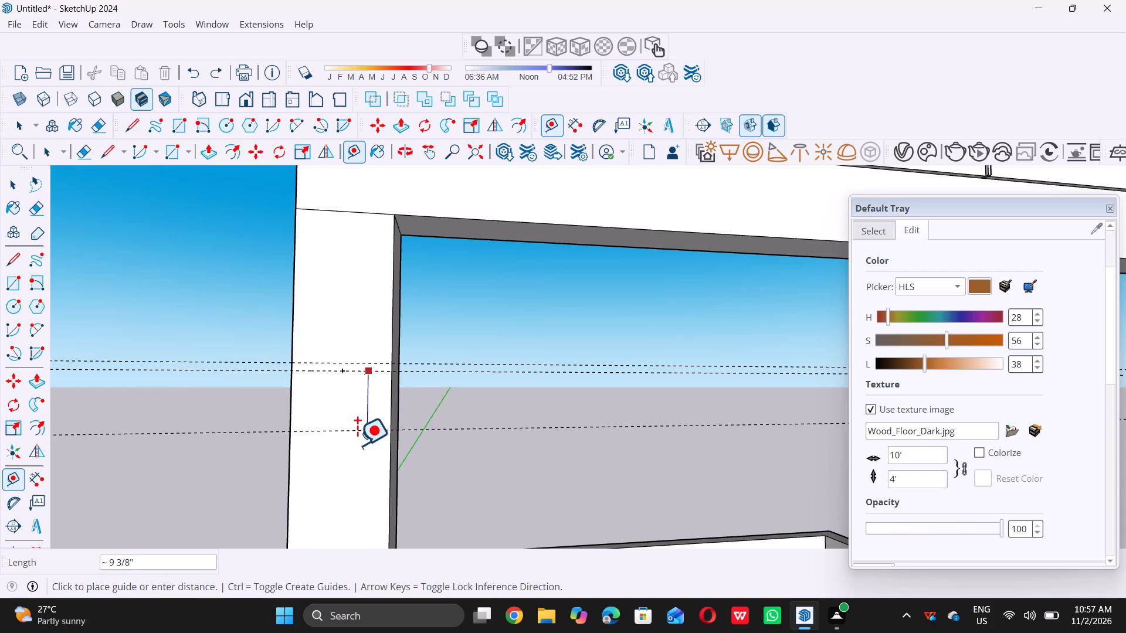
scroll(357, 445, down, 20)
scroll(357, 445, down, 5)
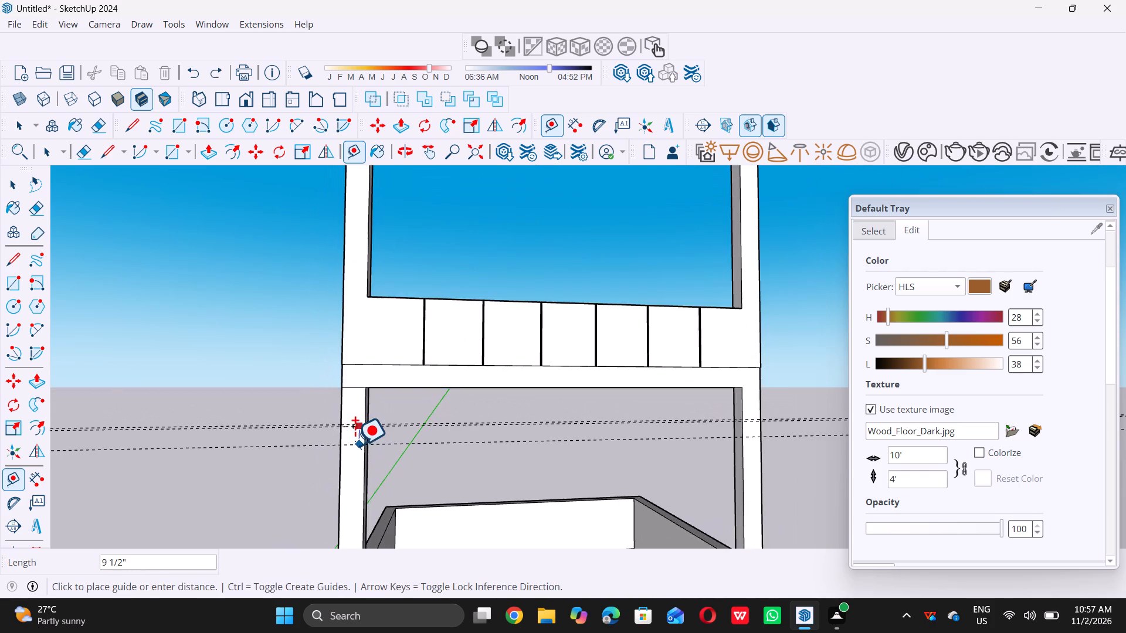
scroll(355, 475, down, 9)
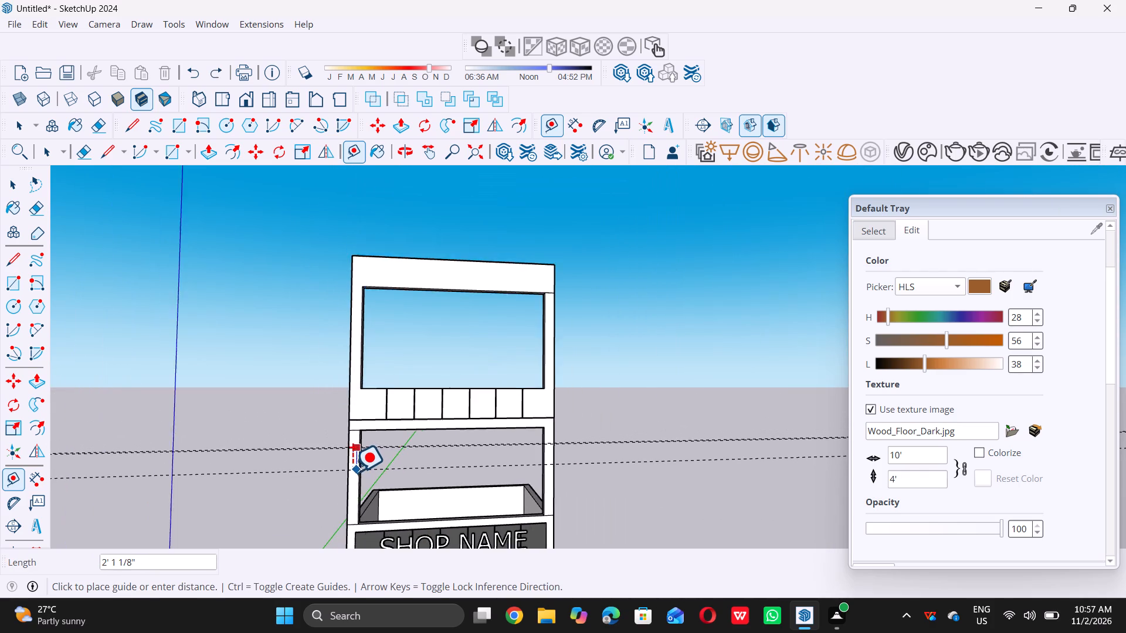
scroll(351, 472, up, 1)
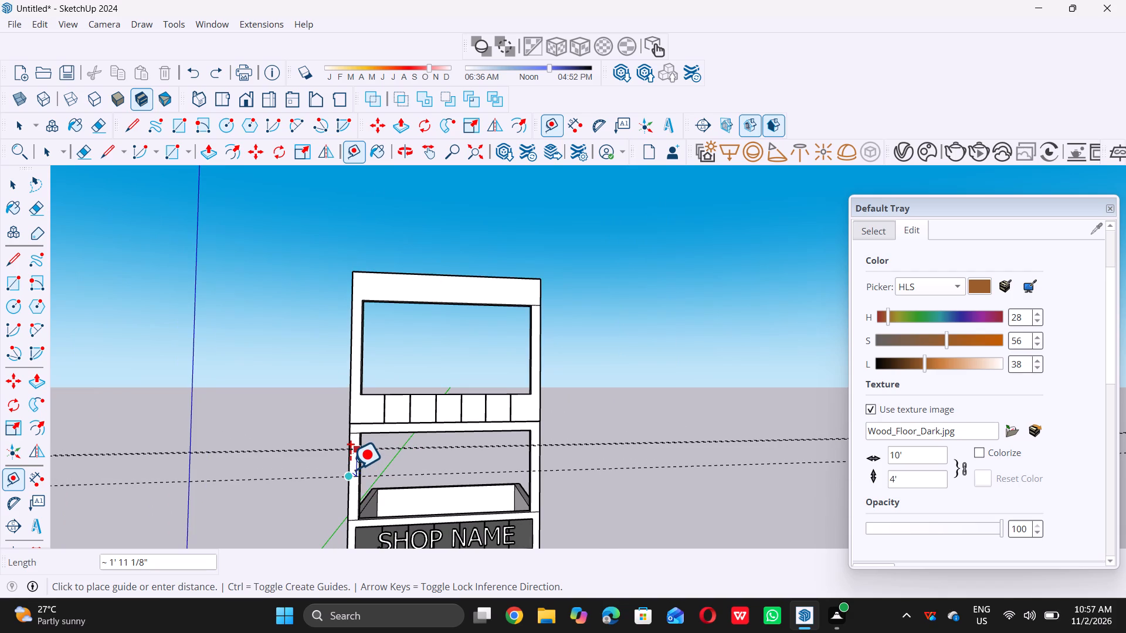
scroll(351, 473, up, 2)
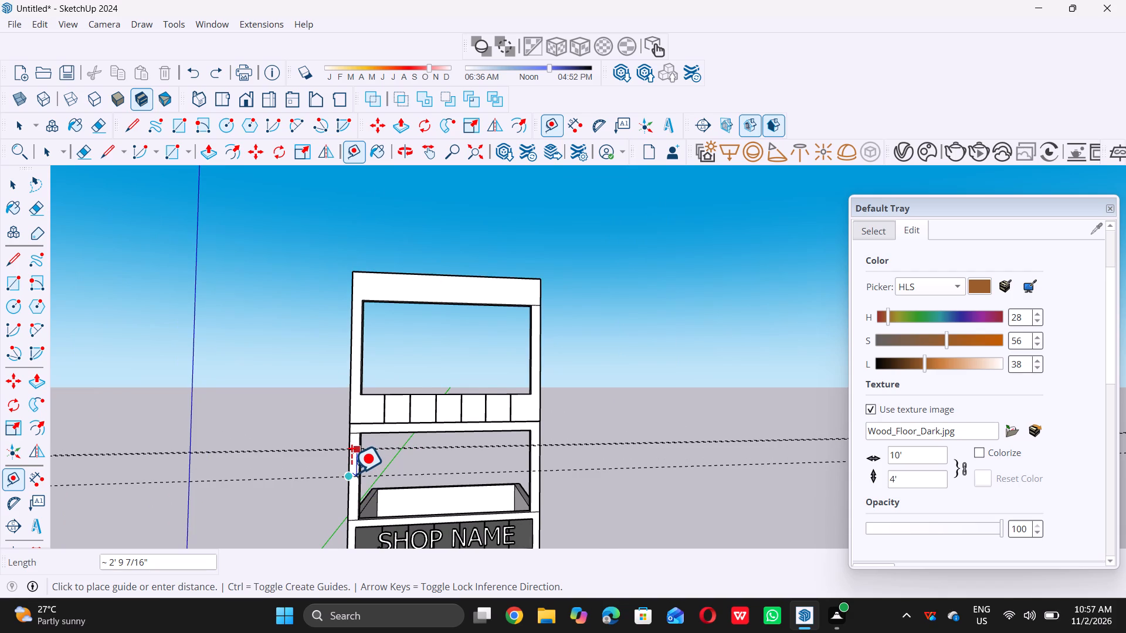
scroll(351, 473, up, 4)
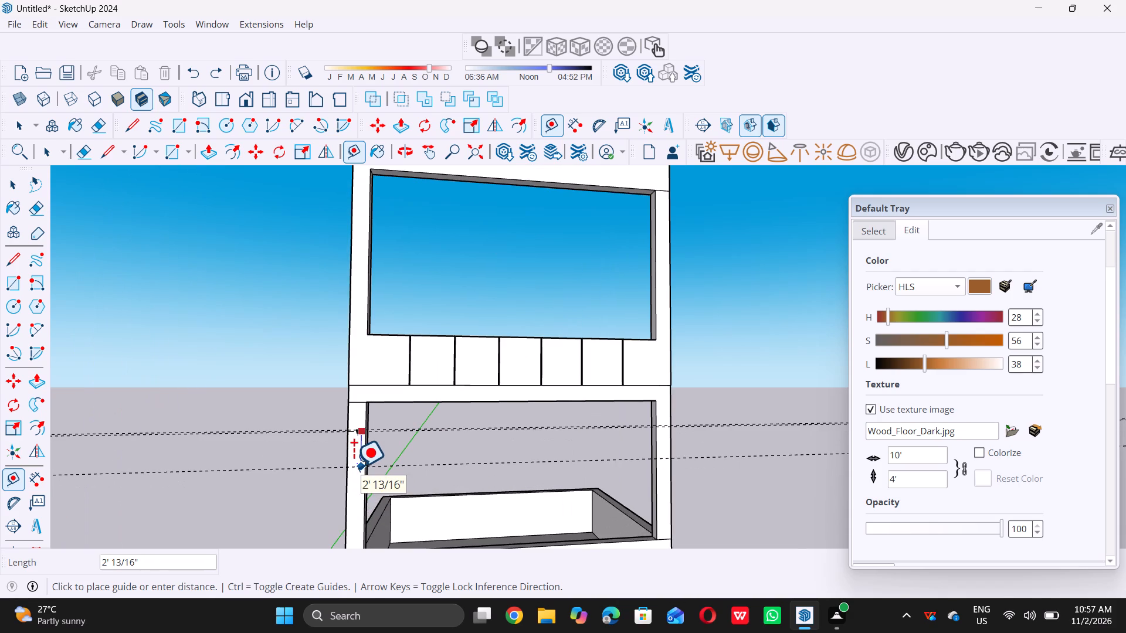
double_click(354, 466)
scroll(348, 484, up, 11)
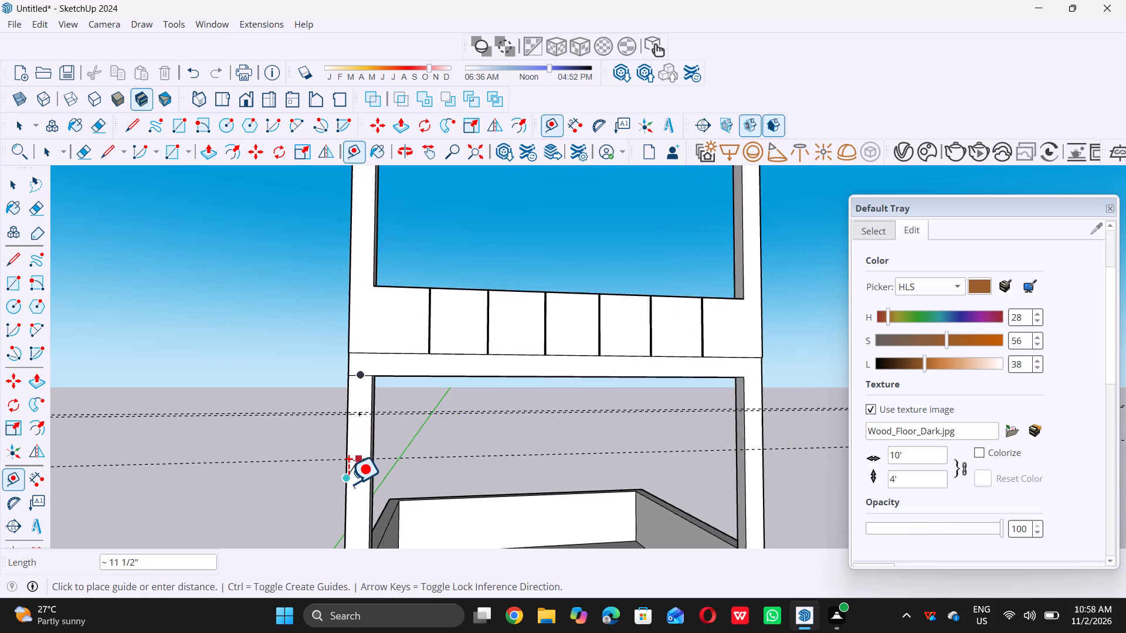
key(space)
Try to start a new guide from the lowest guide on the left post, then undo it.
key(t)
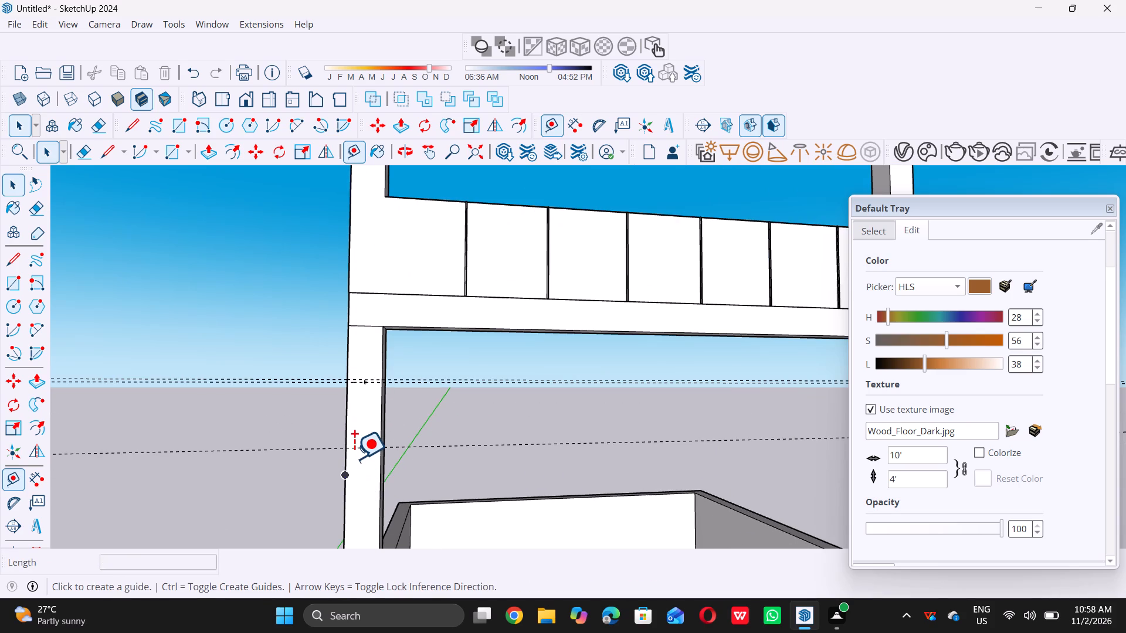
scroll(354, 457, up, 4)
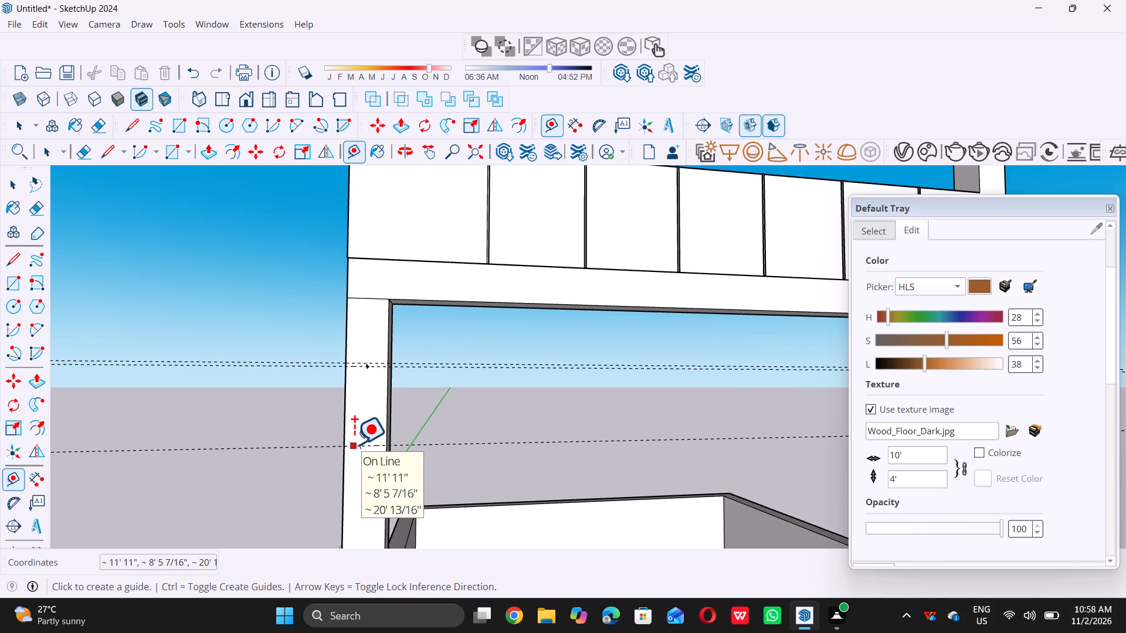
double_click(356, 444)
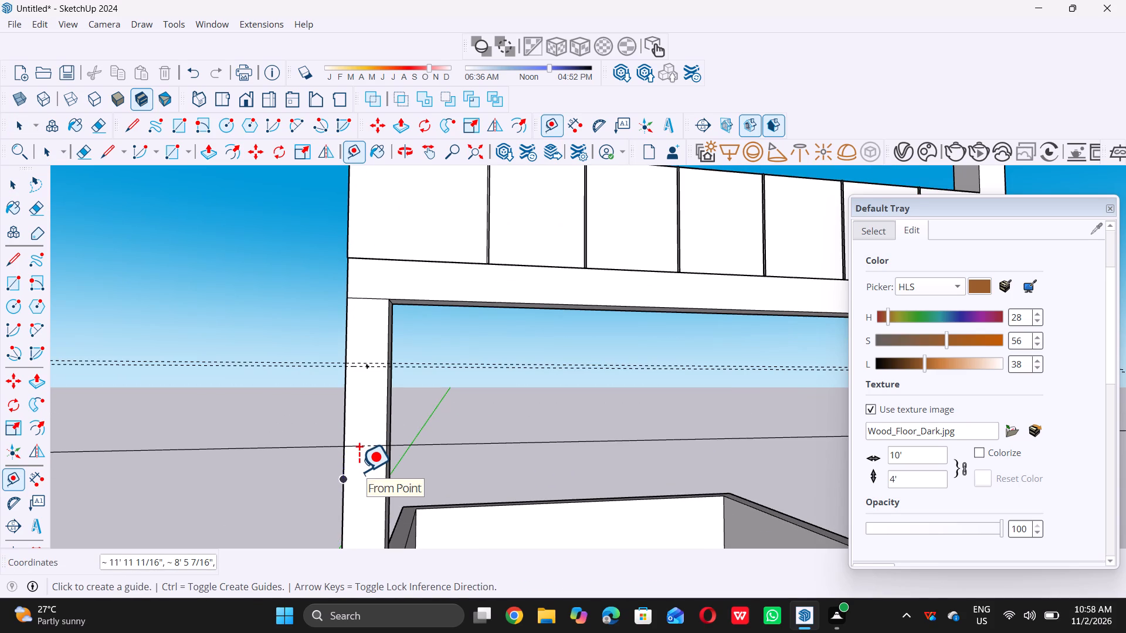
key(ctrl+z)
Place a guide 1" below the lowest guide on the lower left post's front face.
scroll(359, 451, up, 5)
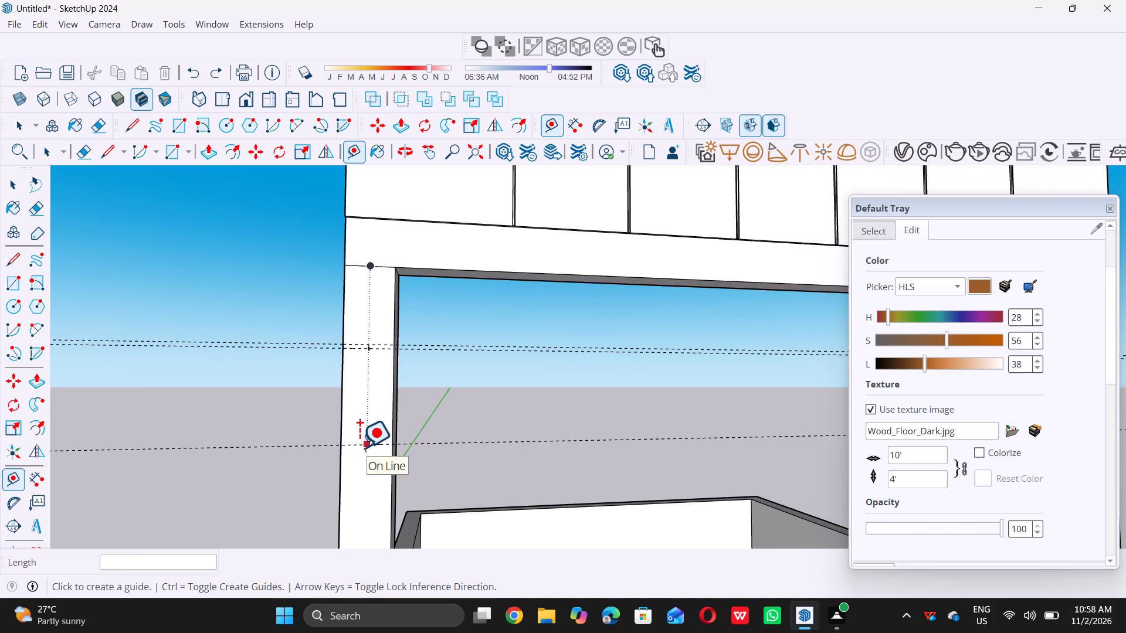
click(350, 446)
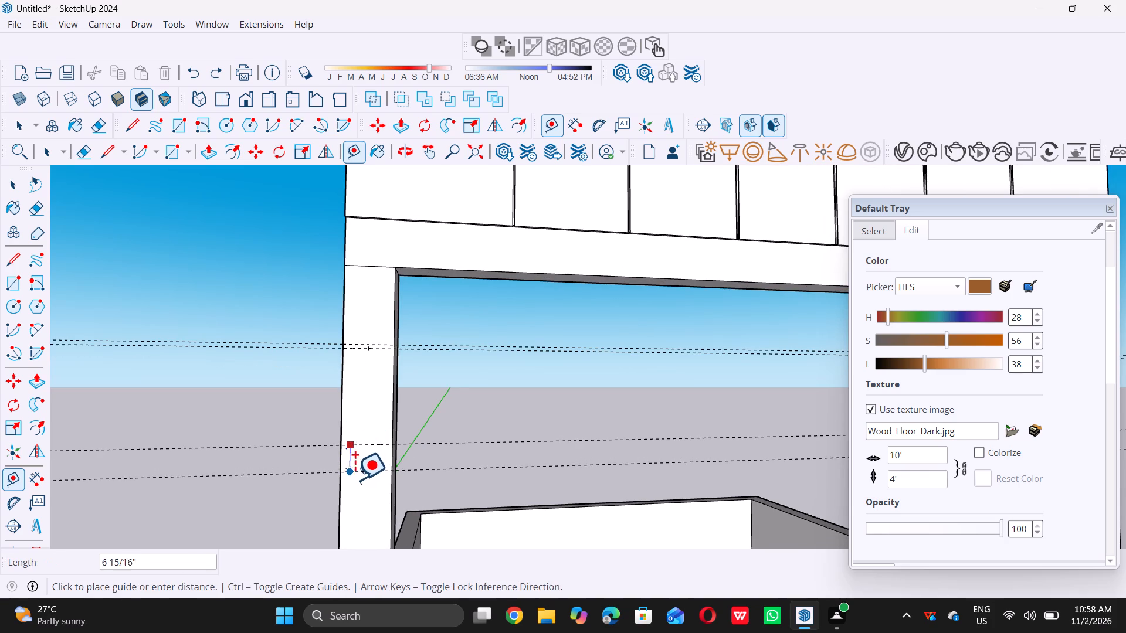
key(1)
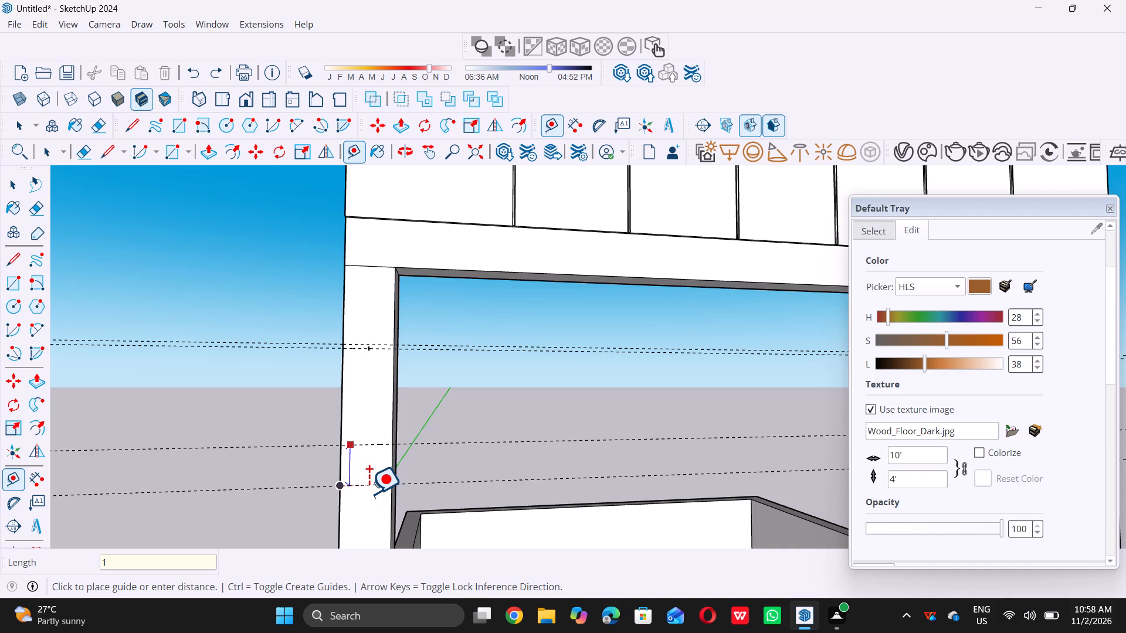
key(shift+quotedbl)
key(Return)
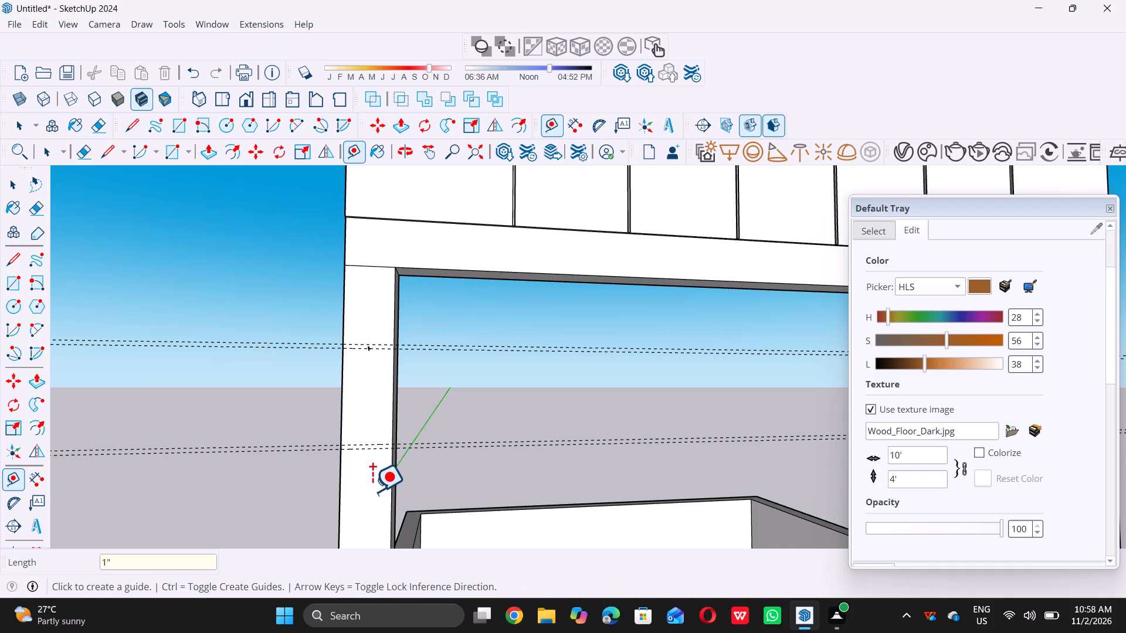
scroll(372, 491, down, 15)
scroll(401, 443, down, 6)
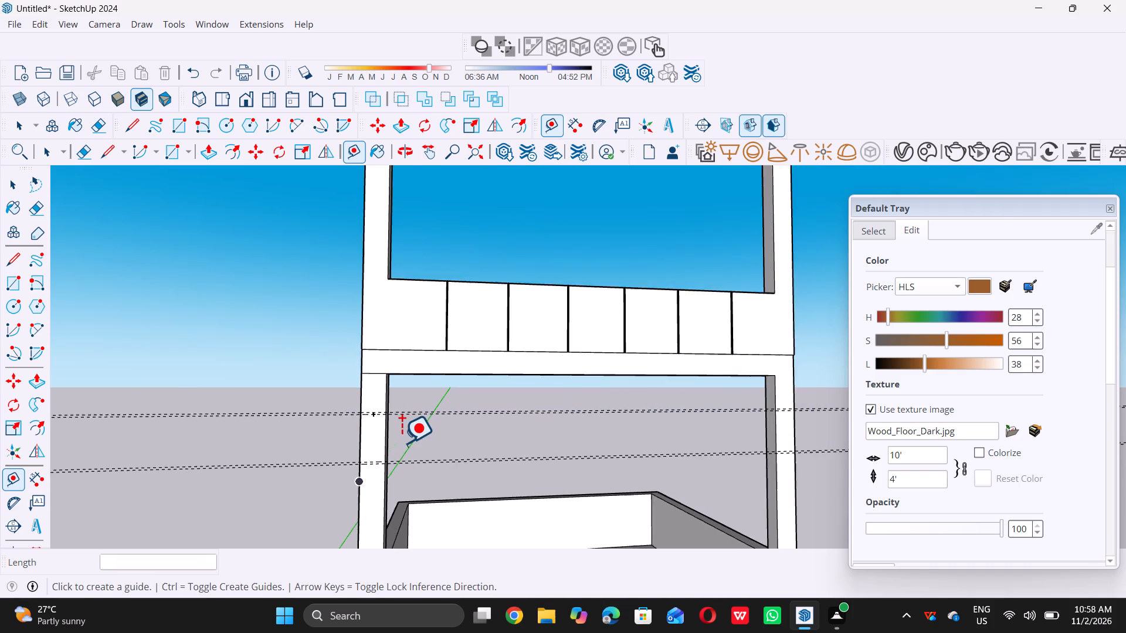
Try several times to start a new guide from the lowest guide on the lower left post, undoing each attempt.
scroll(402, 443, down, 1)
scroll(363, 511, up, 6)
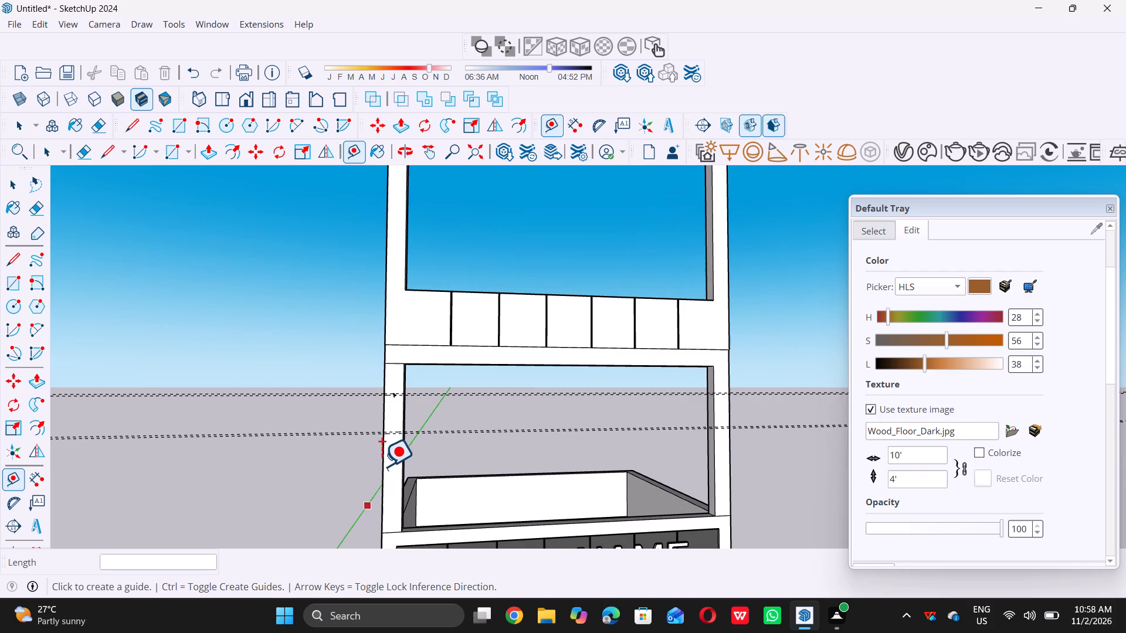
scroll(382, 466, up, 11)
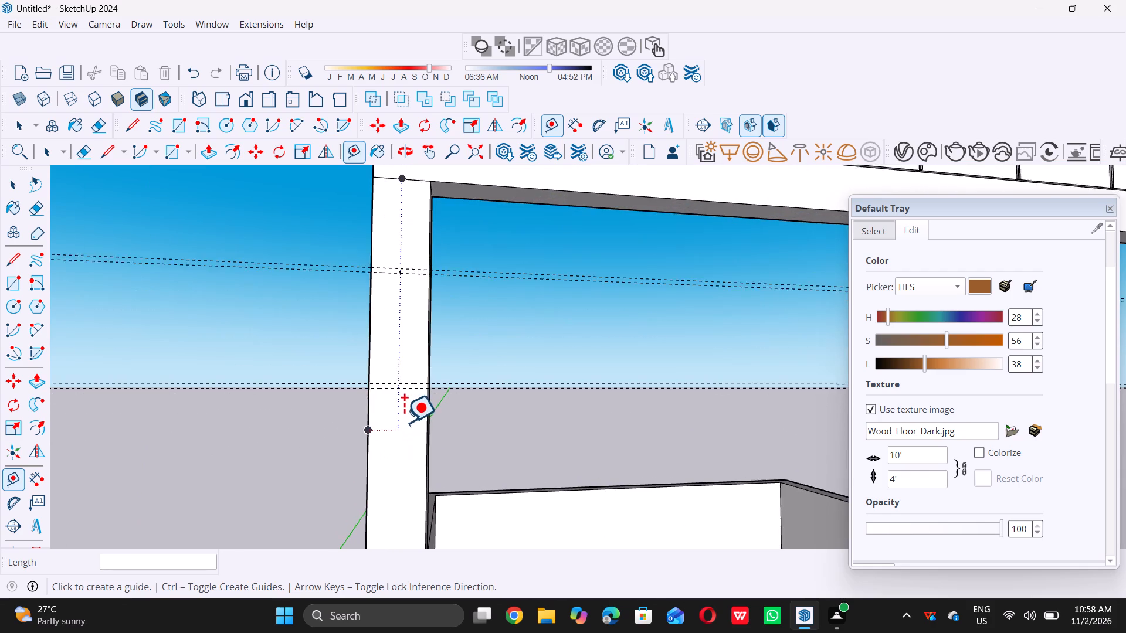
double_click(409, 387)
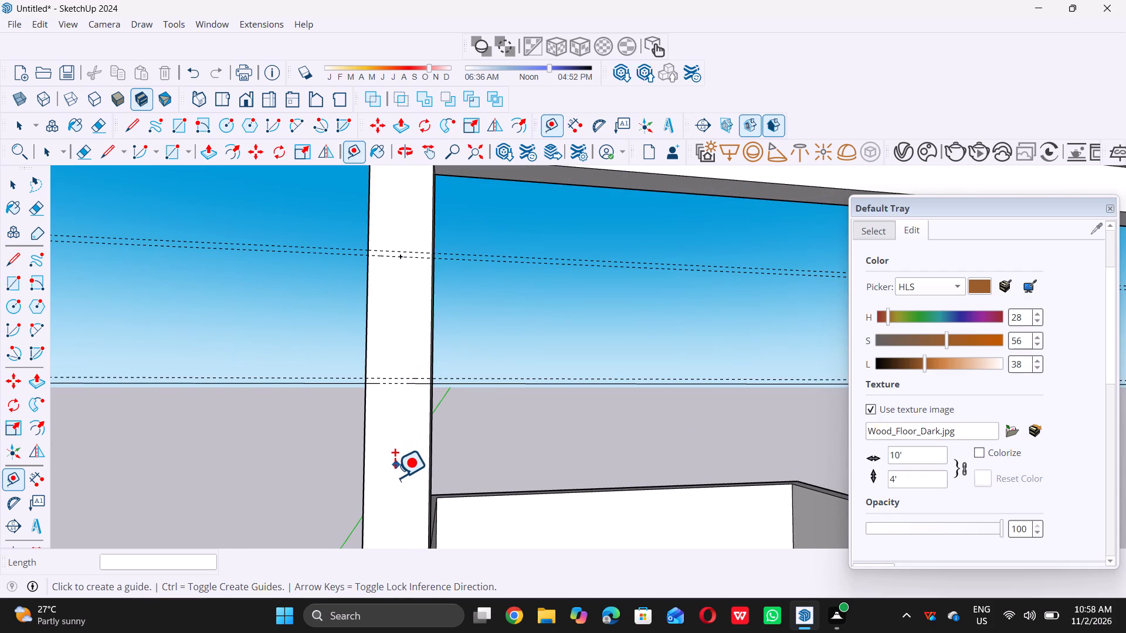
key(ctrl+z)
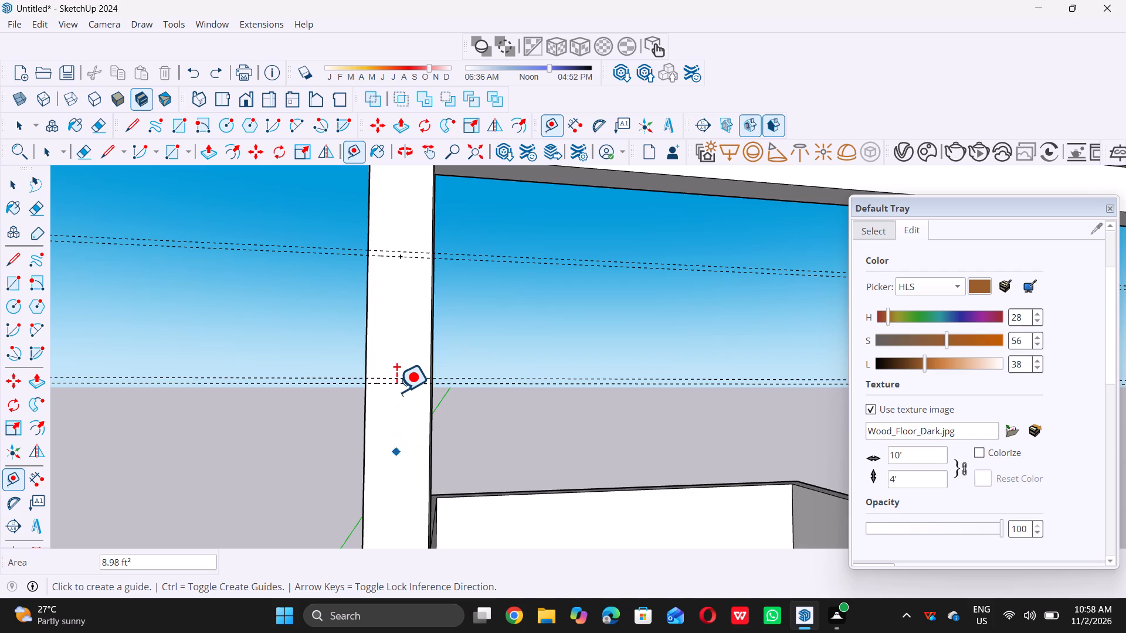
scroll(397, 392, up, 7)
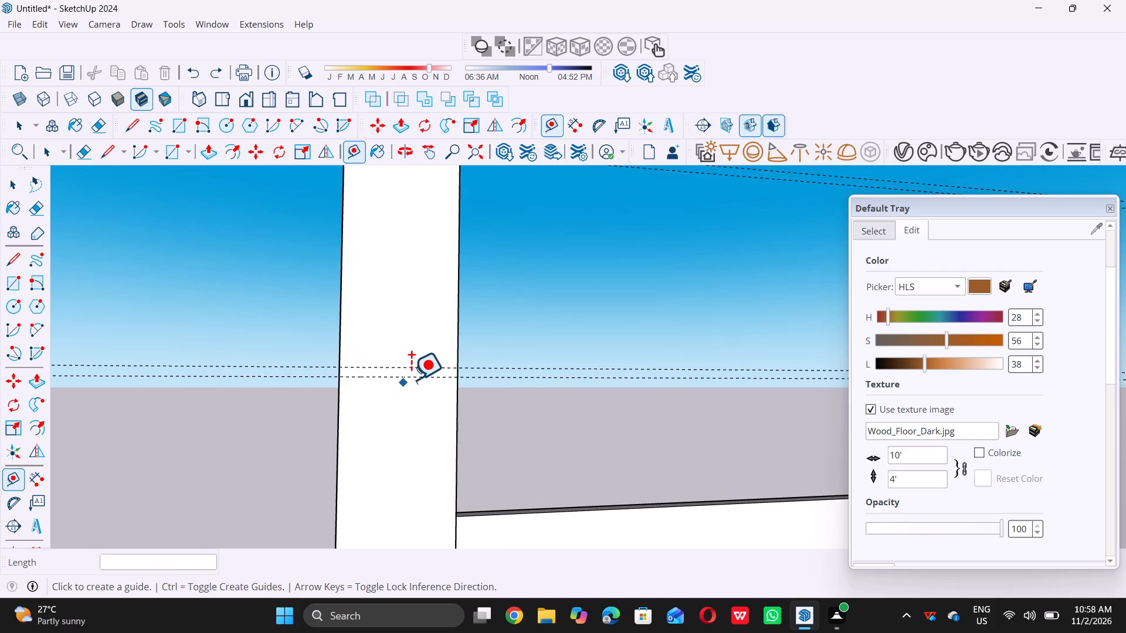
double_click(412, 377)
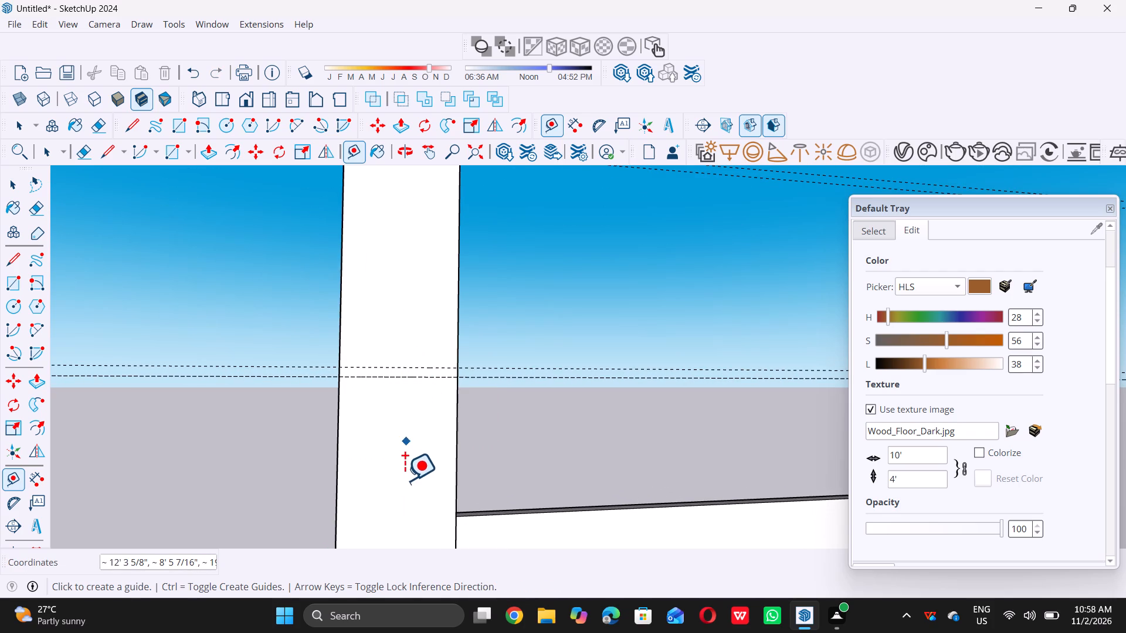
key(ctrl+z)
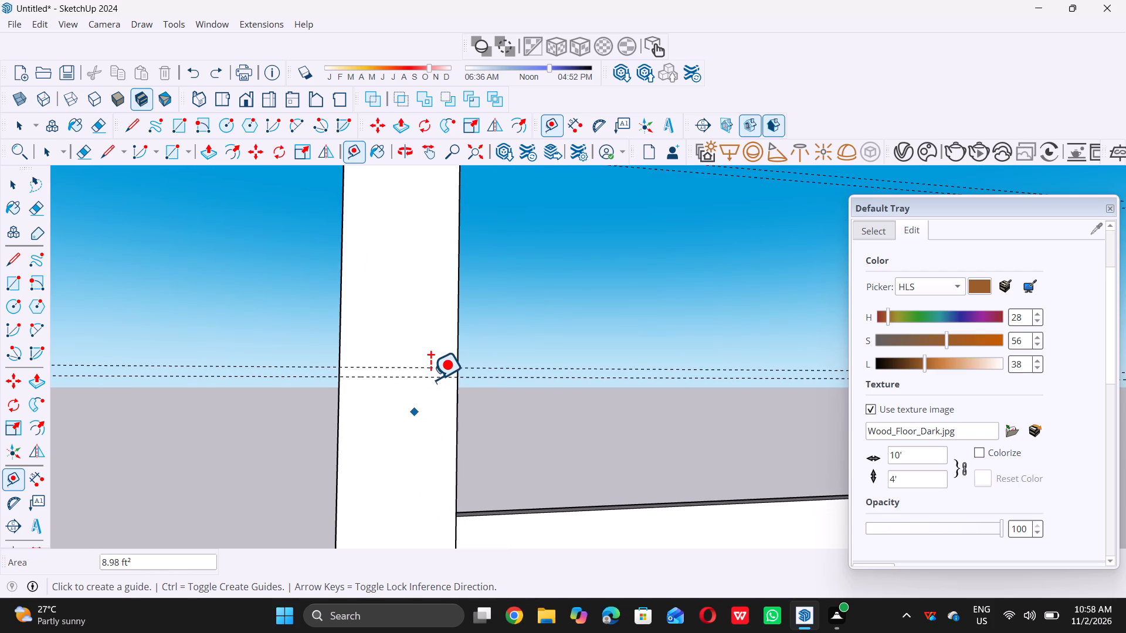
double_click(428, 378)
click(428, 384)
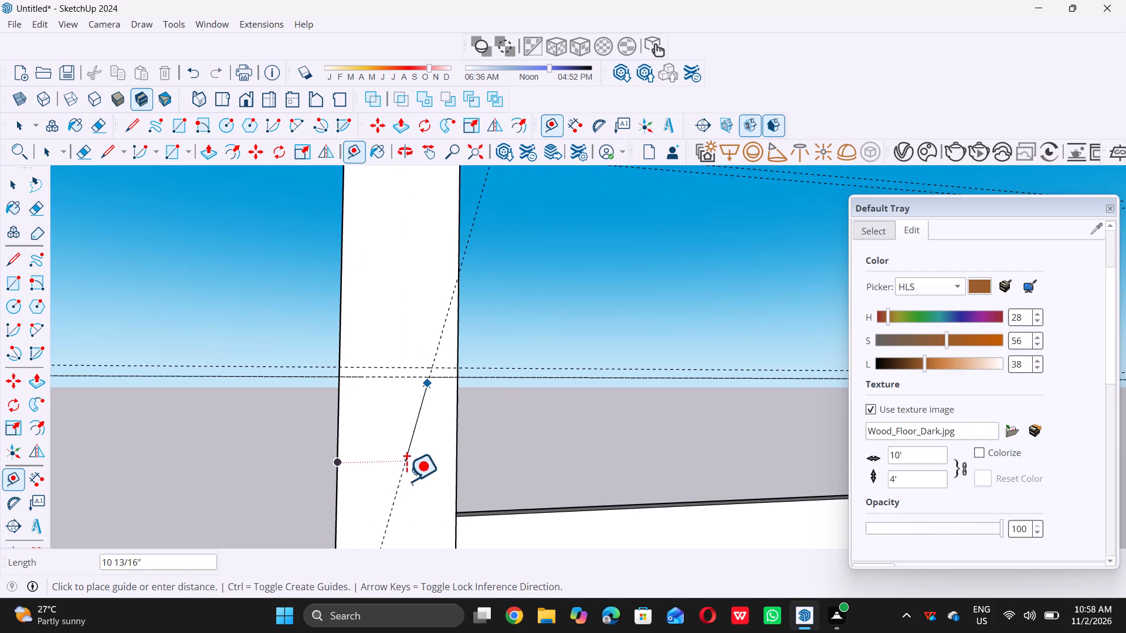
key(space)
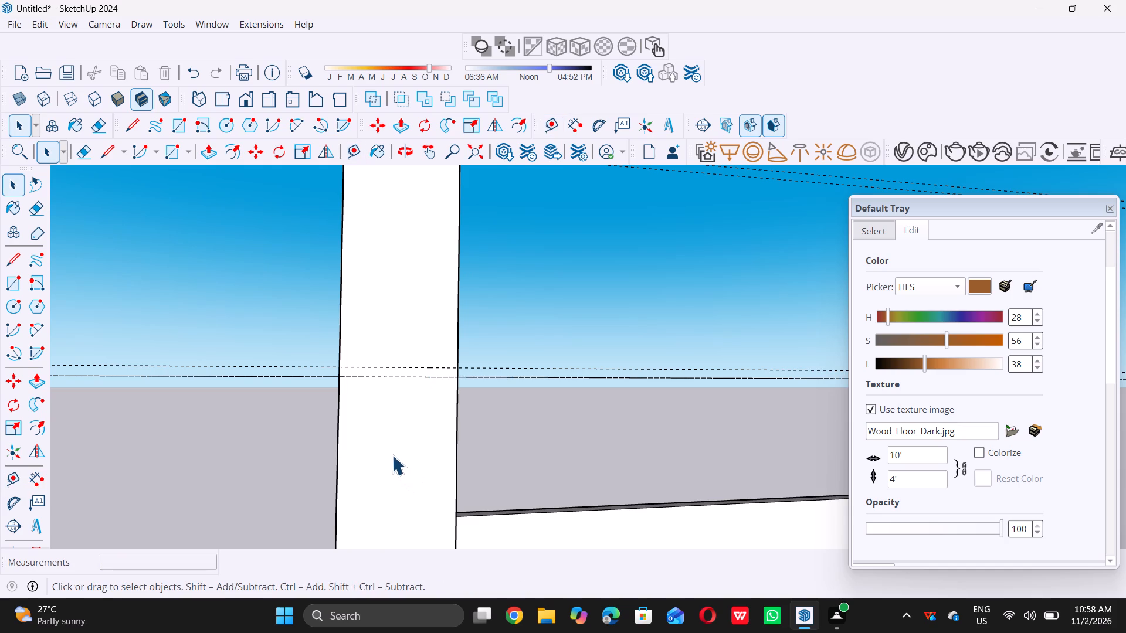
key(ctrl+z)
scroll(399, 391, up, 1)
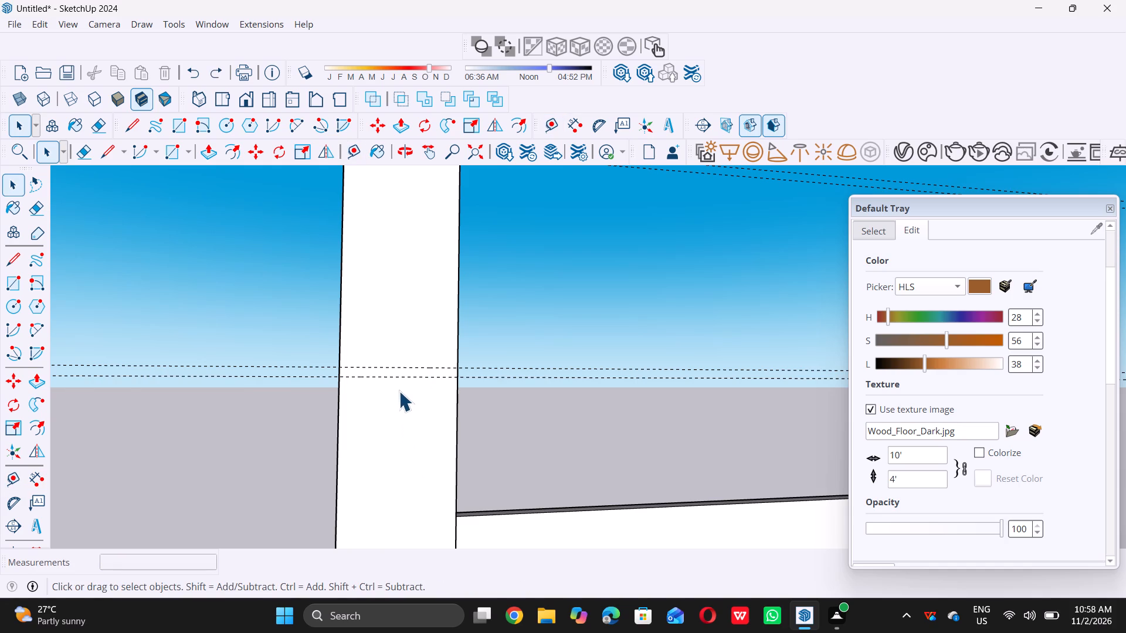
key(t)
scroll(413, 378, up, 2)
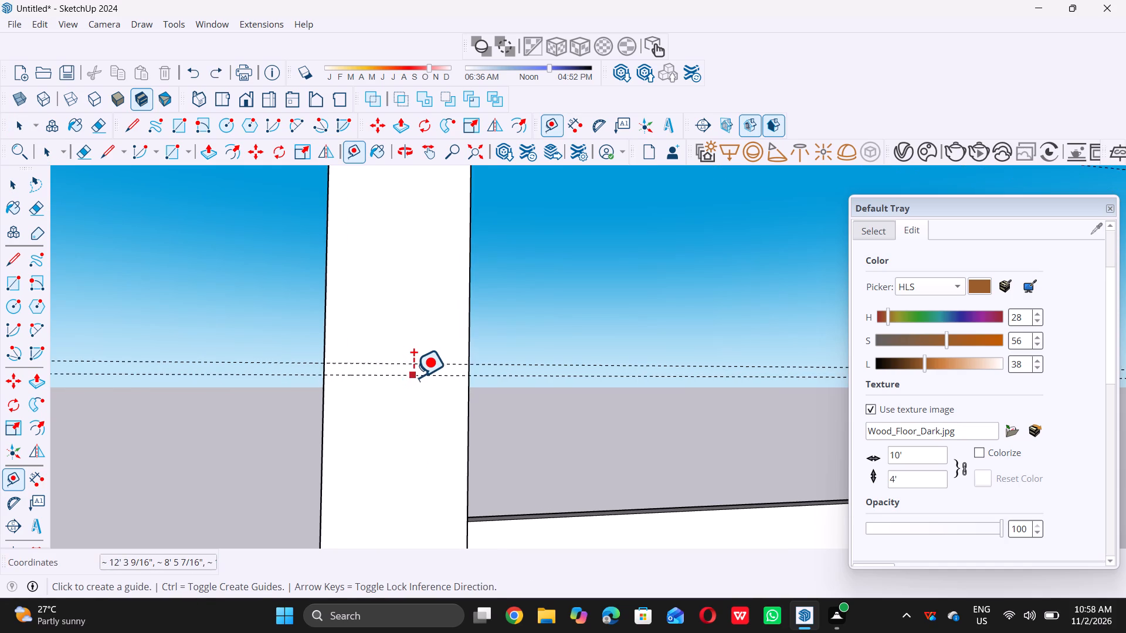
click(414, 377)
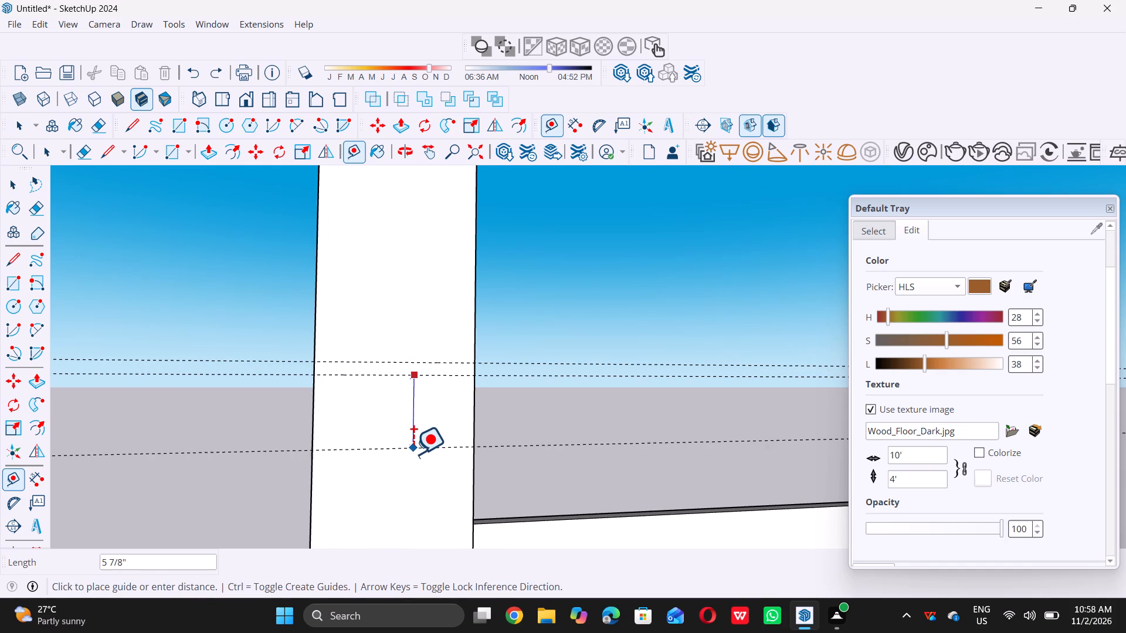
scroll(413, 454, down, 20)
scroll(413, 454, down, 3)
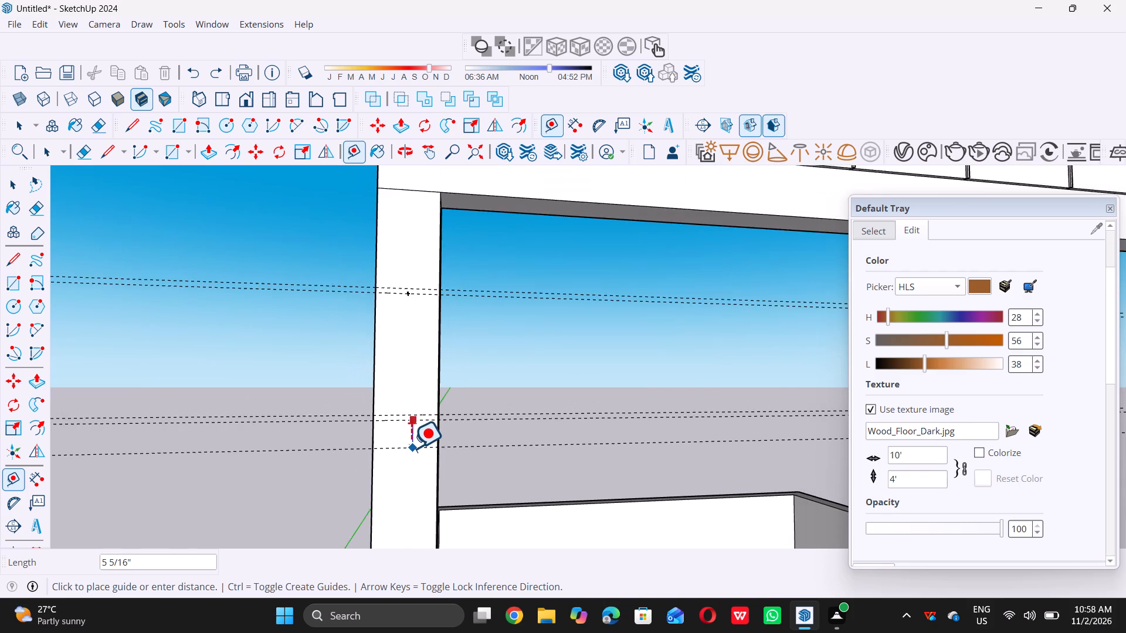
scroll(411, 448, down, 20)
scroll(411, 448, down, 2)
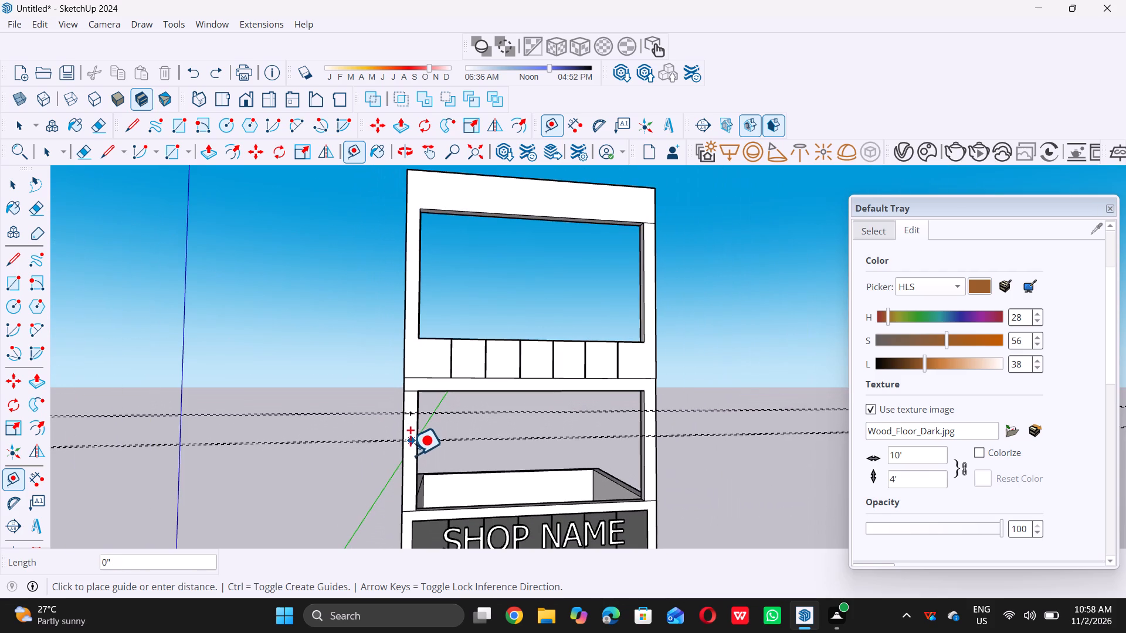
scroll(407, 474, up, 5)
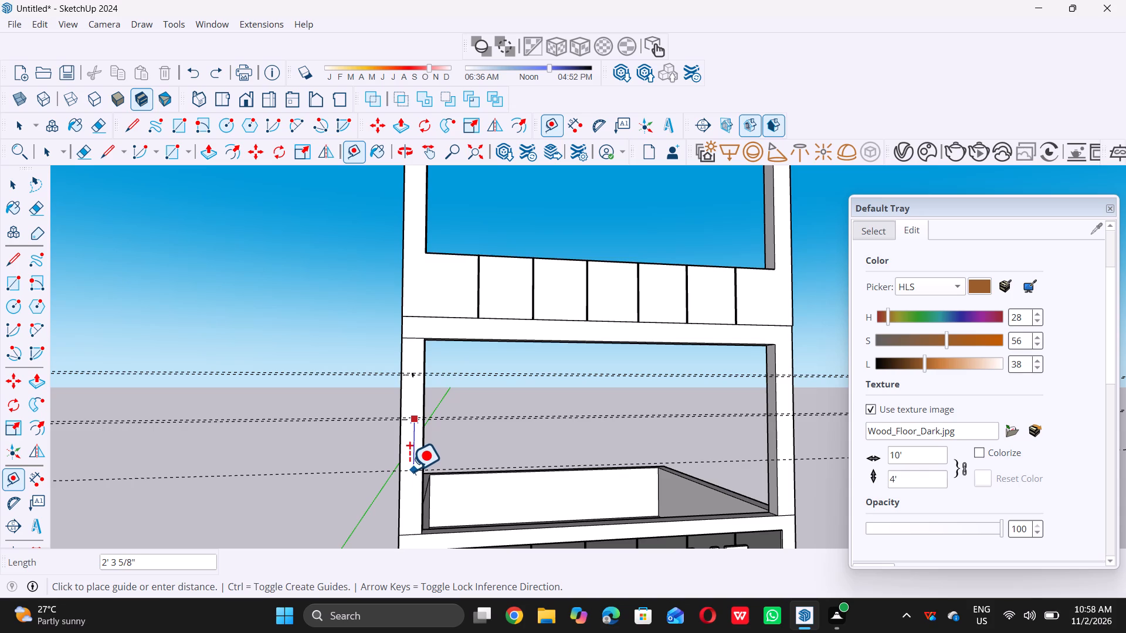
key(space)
Undo the two lowest guides on the lower left post, keeping only the upper 1"-spaced pair.
key(ctrl+z)
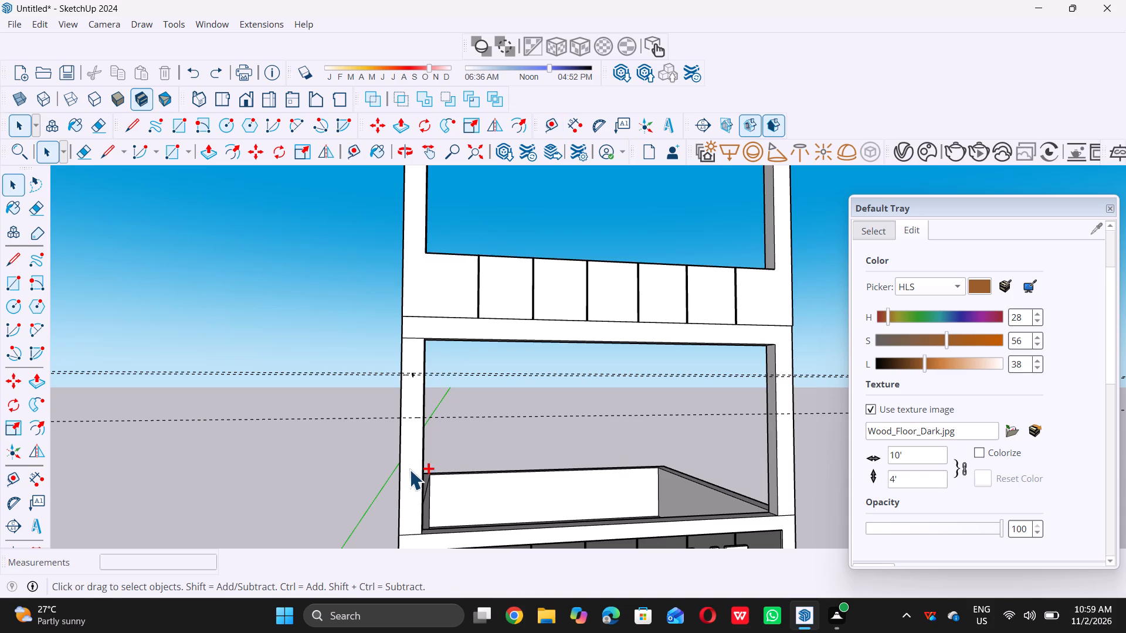
key(ctrl+z)
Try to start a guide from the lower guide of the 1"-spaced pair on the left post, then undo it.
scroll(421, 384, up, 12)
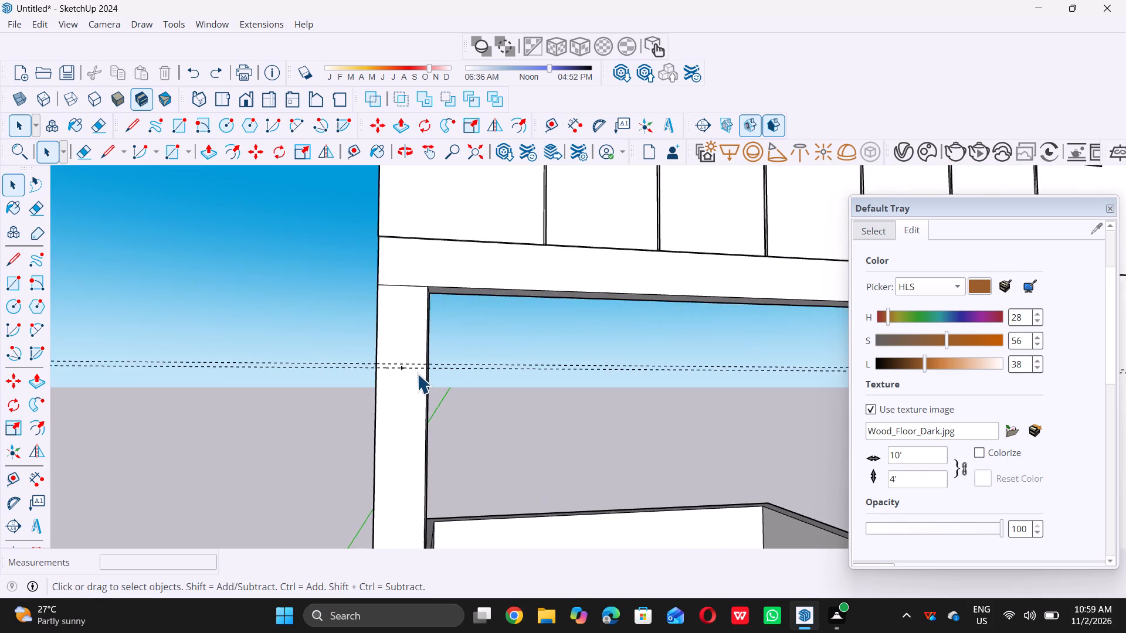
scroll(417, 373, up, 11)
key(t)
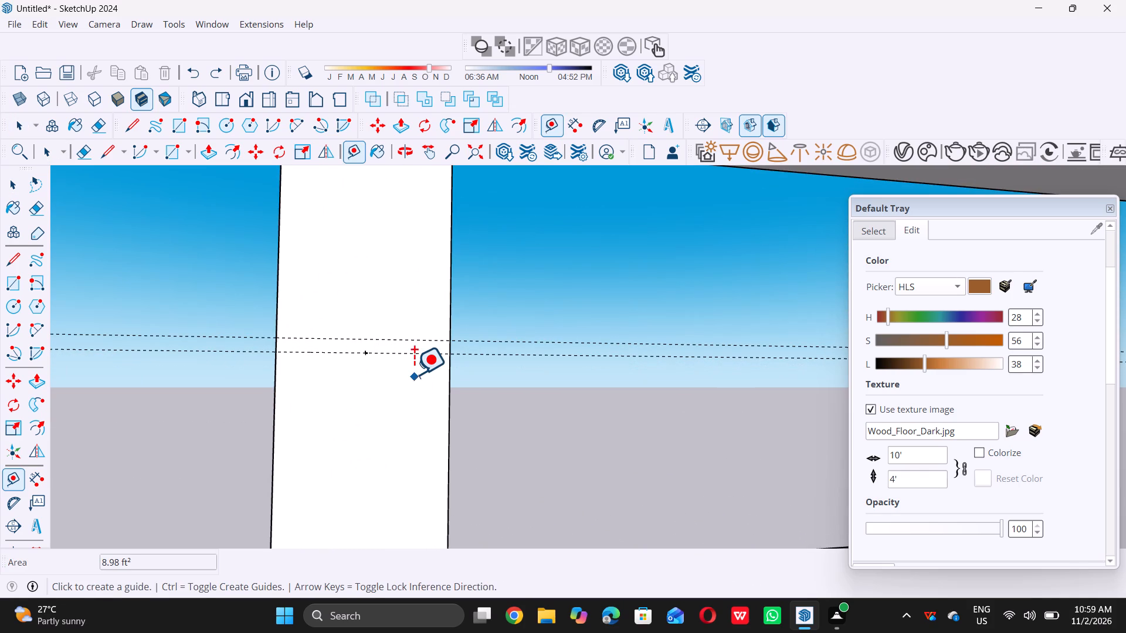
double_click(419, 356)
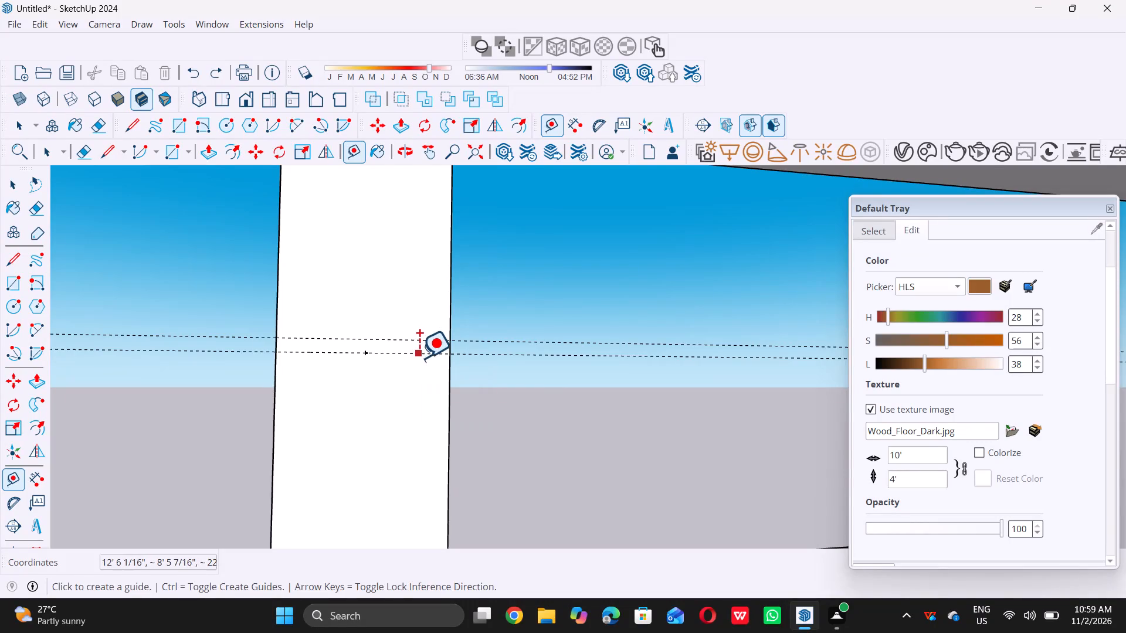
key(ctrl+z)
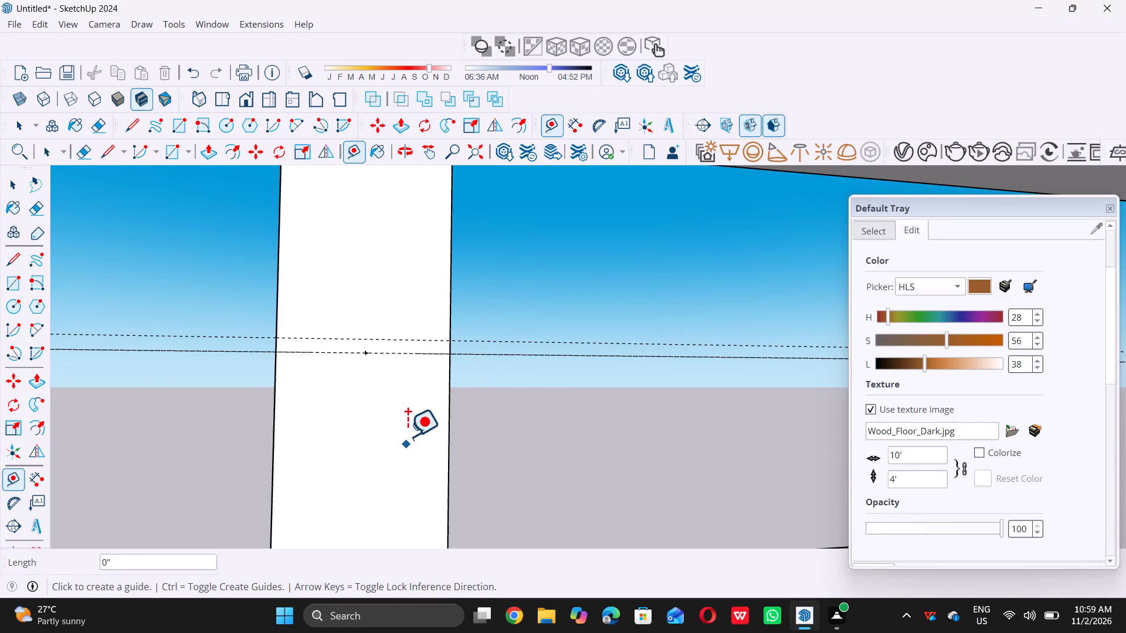
Place a guide about 2' 9" below the lower guide of the 1"-spaced pair on the lower left post.
click(415, 353)
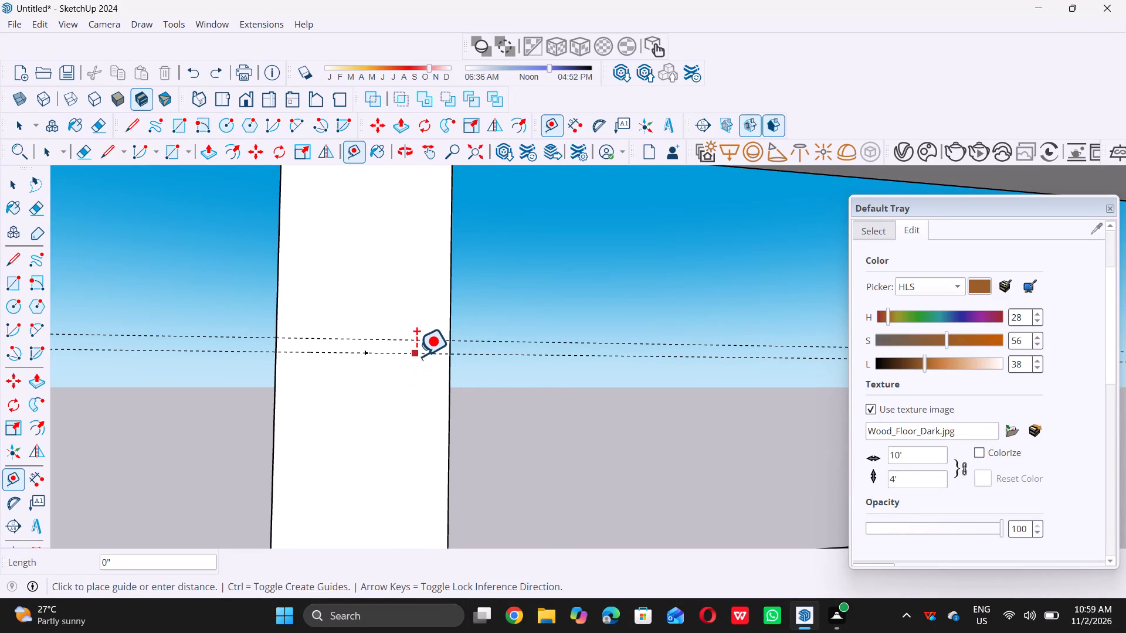
scroll(405, 467, down, 14)
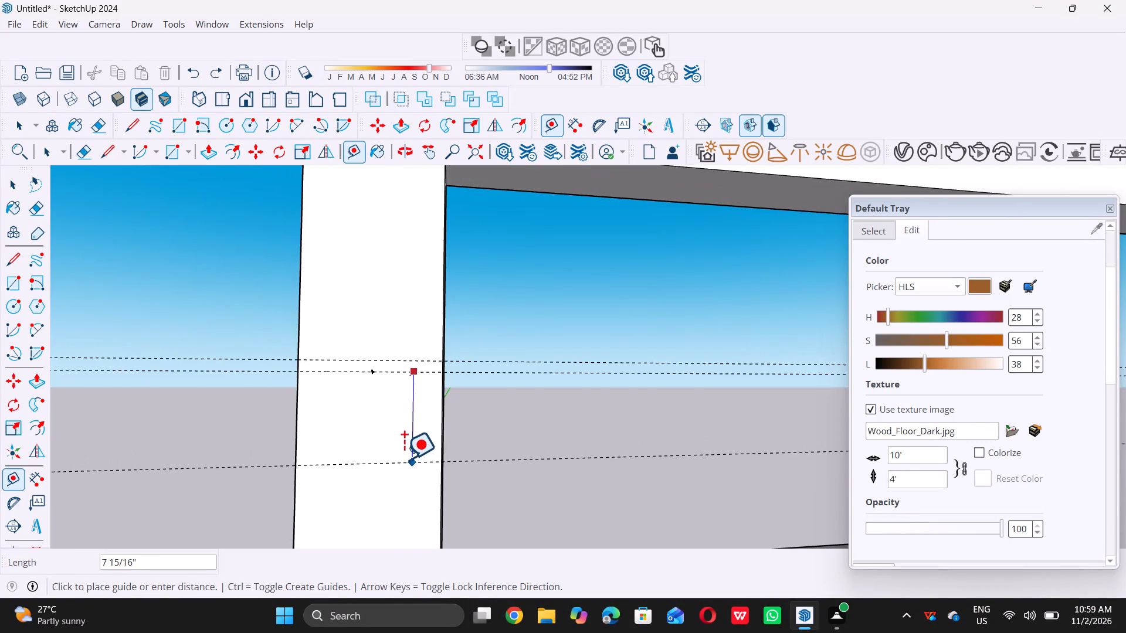
scroll(404, 459, down, 20)
scroll(404, 459, down, 10)
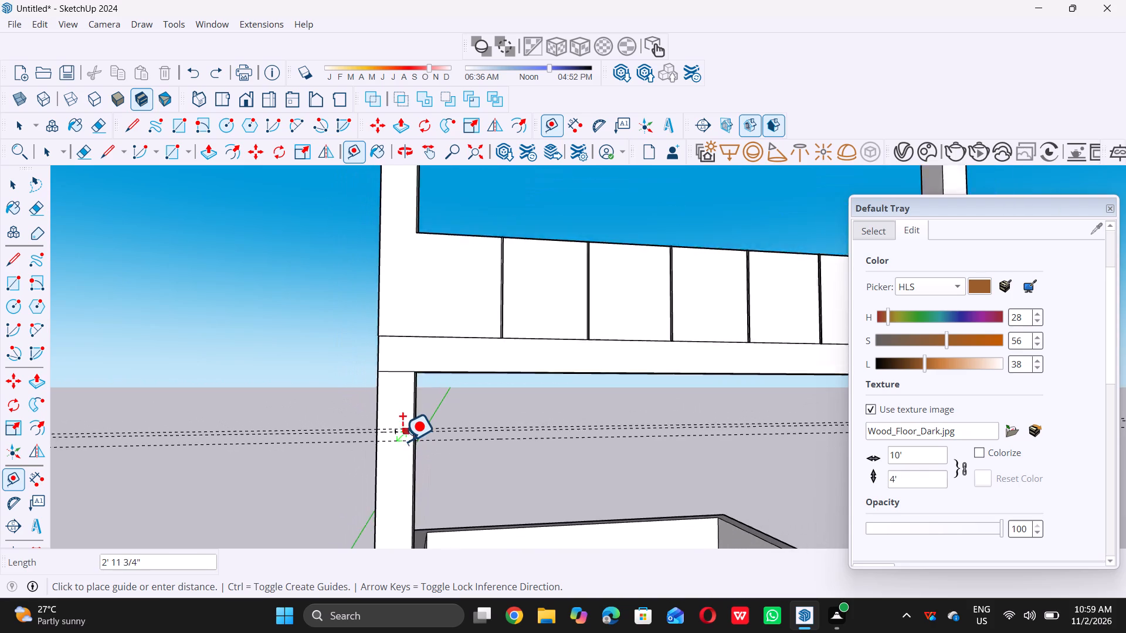
scroll(402, 441, down, 9)
scroll(399, 486, up, 2)
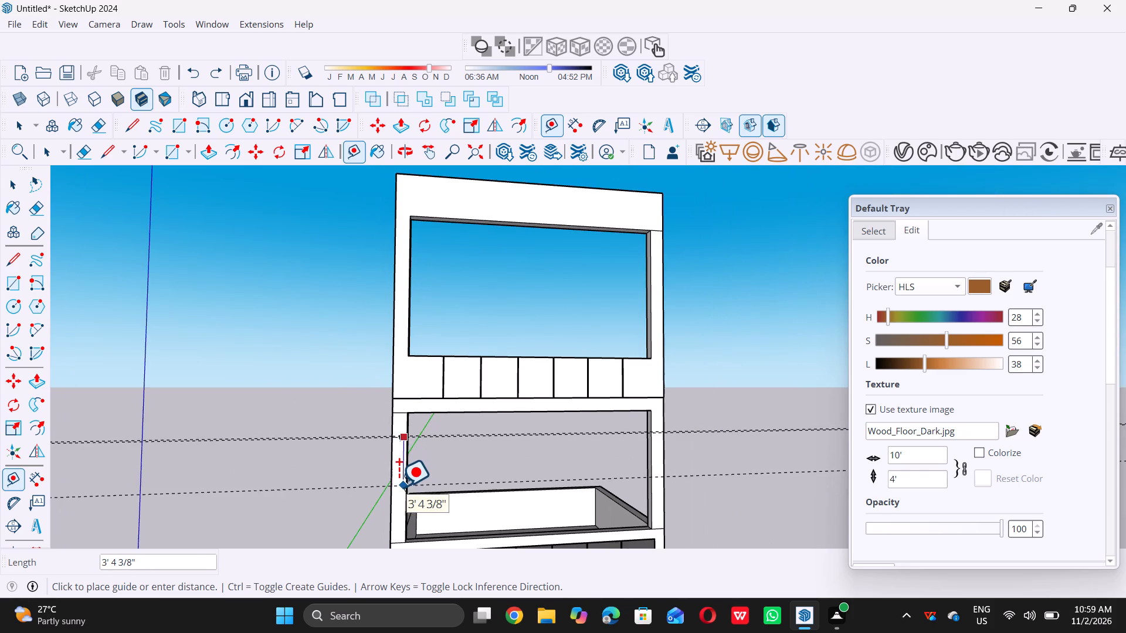
scroll(399, 486, up, 2)
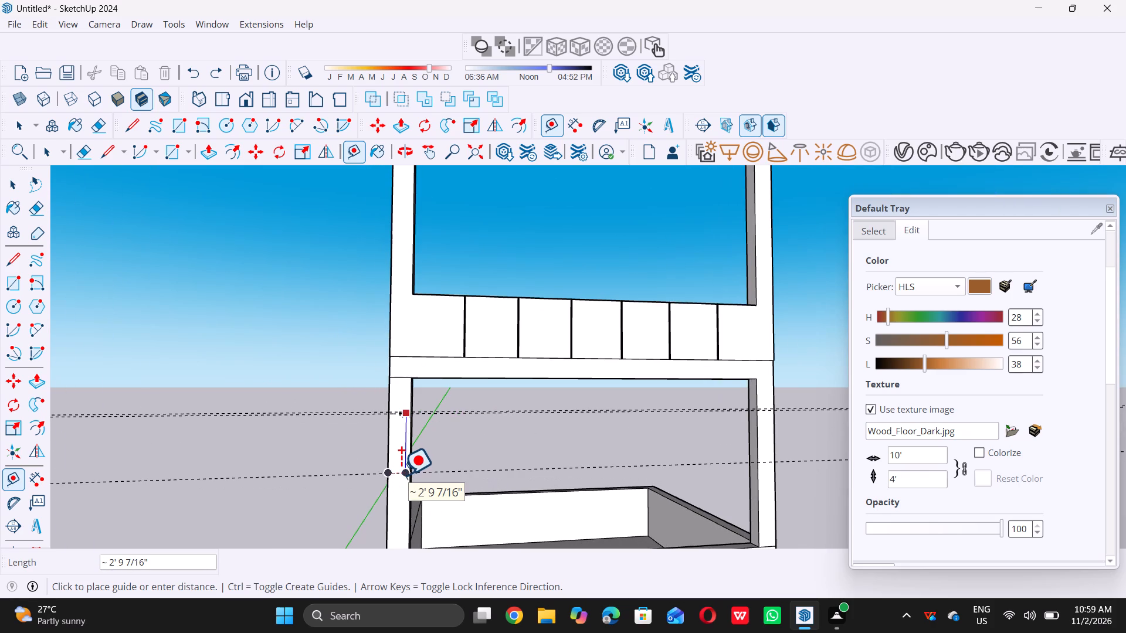
double_click(402, 473)
scroll(403, 473, down, 11)
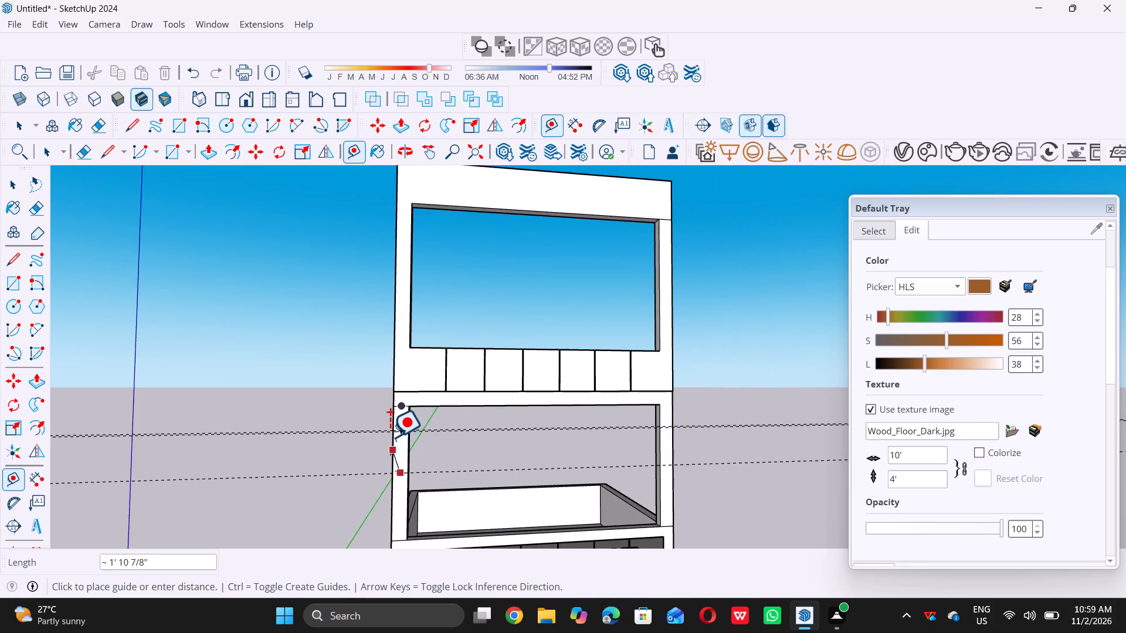
scroll(390, 437, down, 7)
key(space)
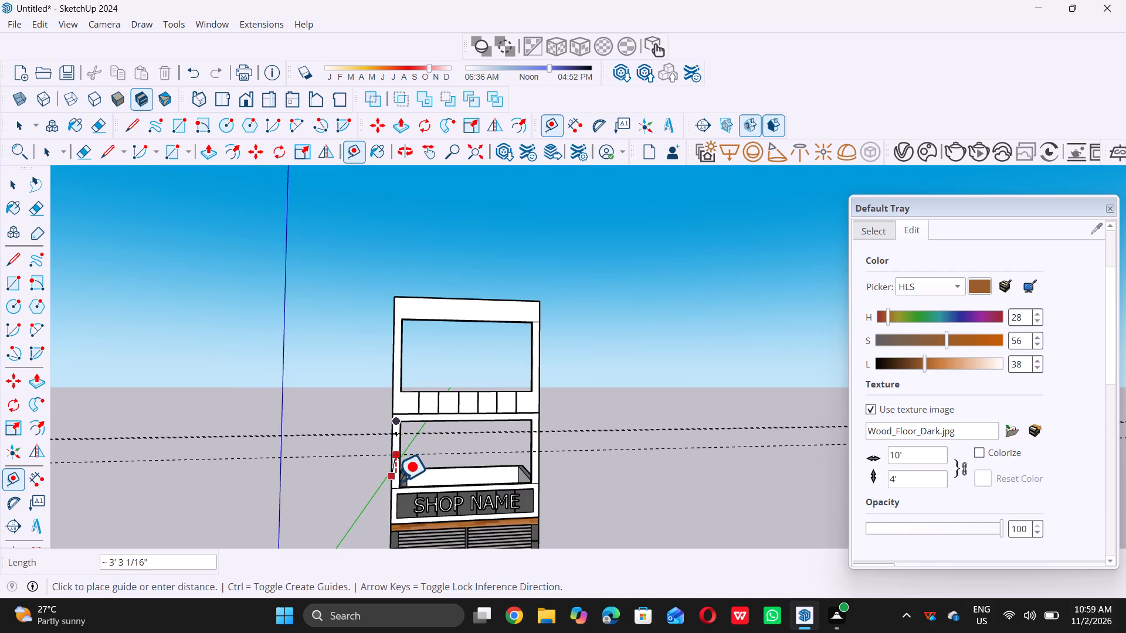
Mark a guide point on the lowest guide where it crosses the lower left post's front face.
scroll(392, 486, up, 11)
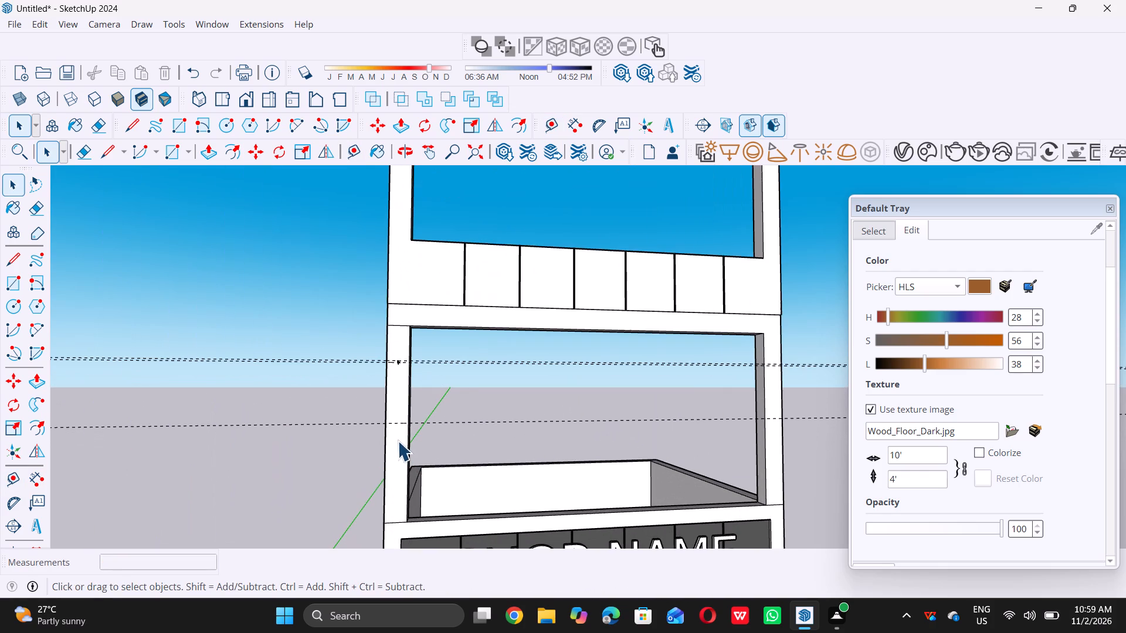
key(t)
scroll(396, 426, up, 7)
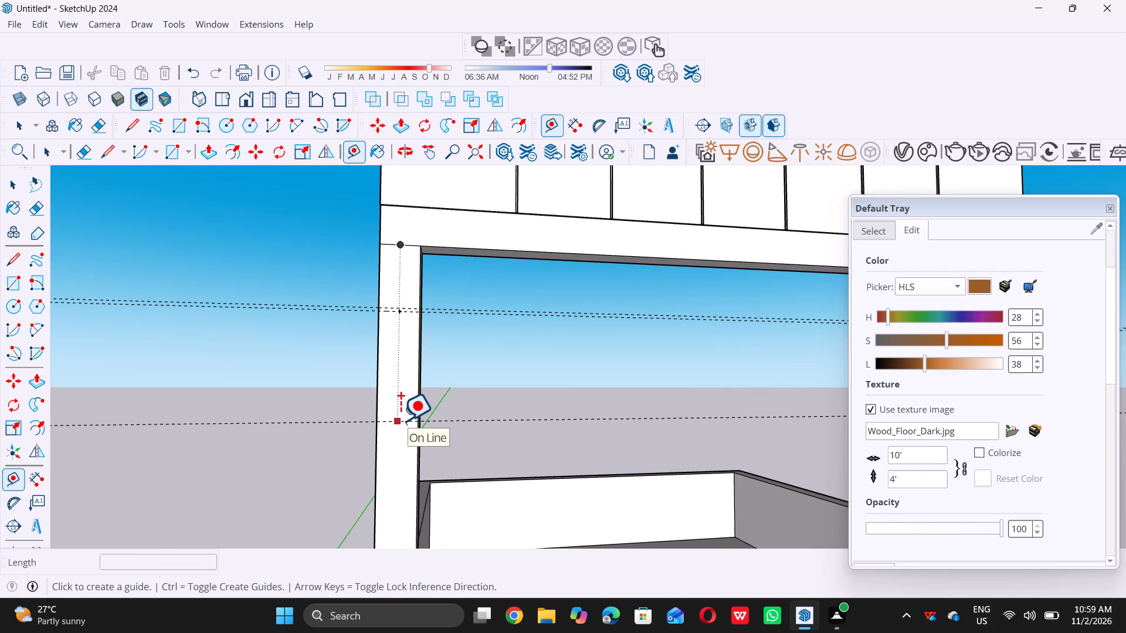
double_click(401, 421)
key(space)
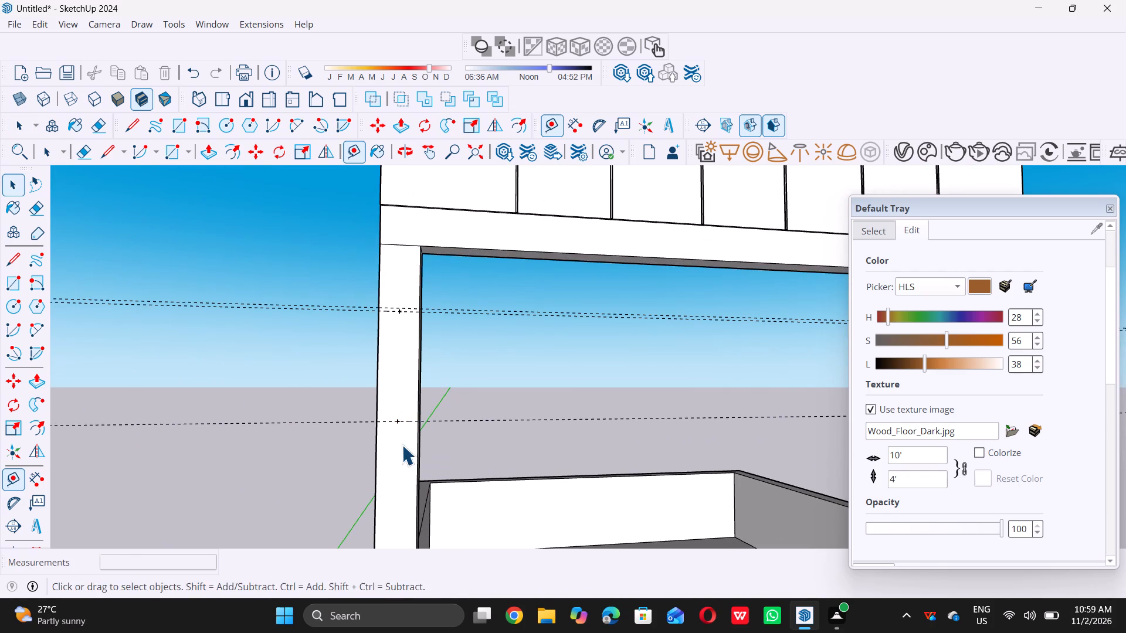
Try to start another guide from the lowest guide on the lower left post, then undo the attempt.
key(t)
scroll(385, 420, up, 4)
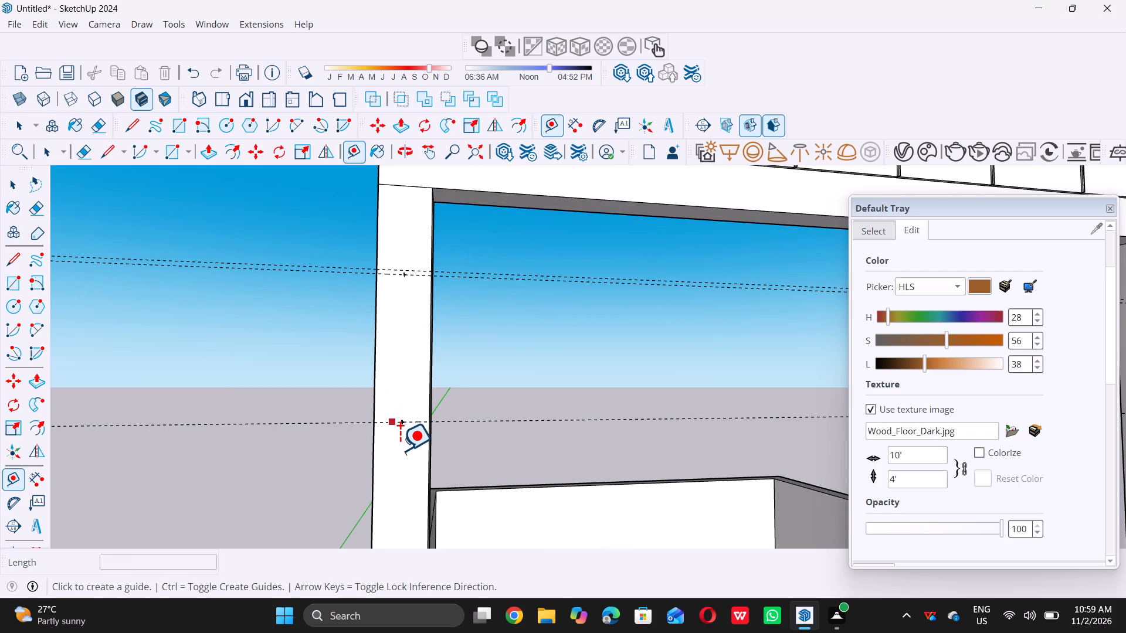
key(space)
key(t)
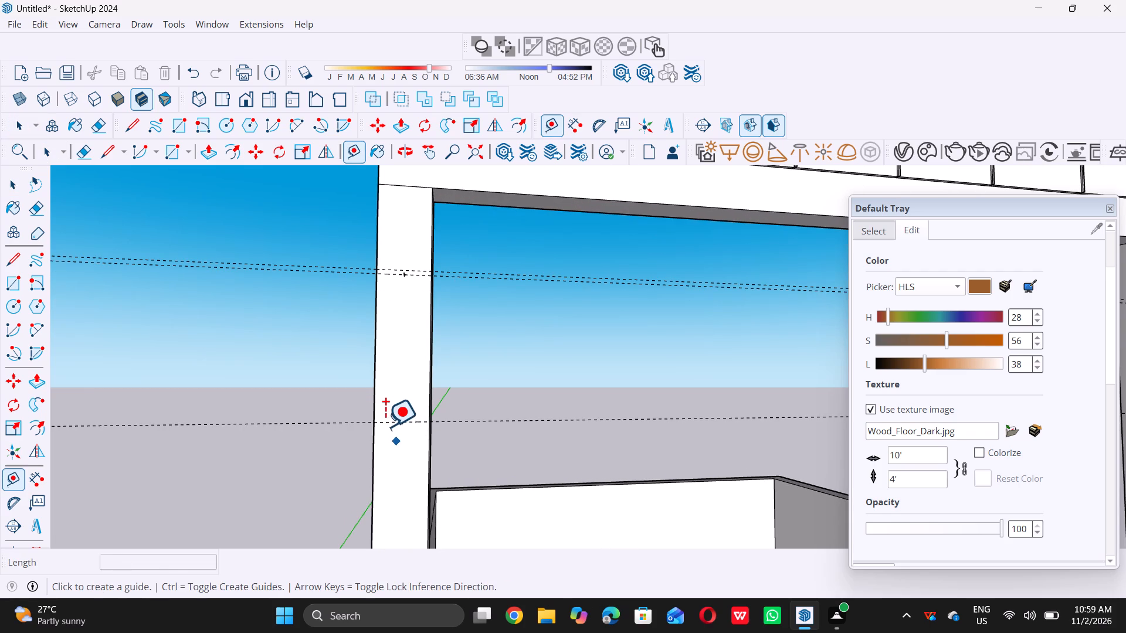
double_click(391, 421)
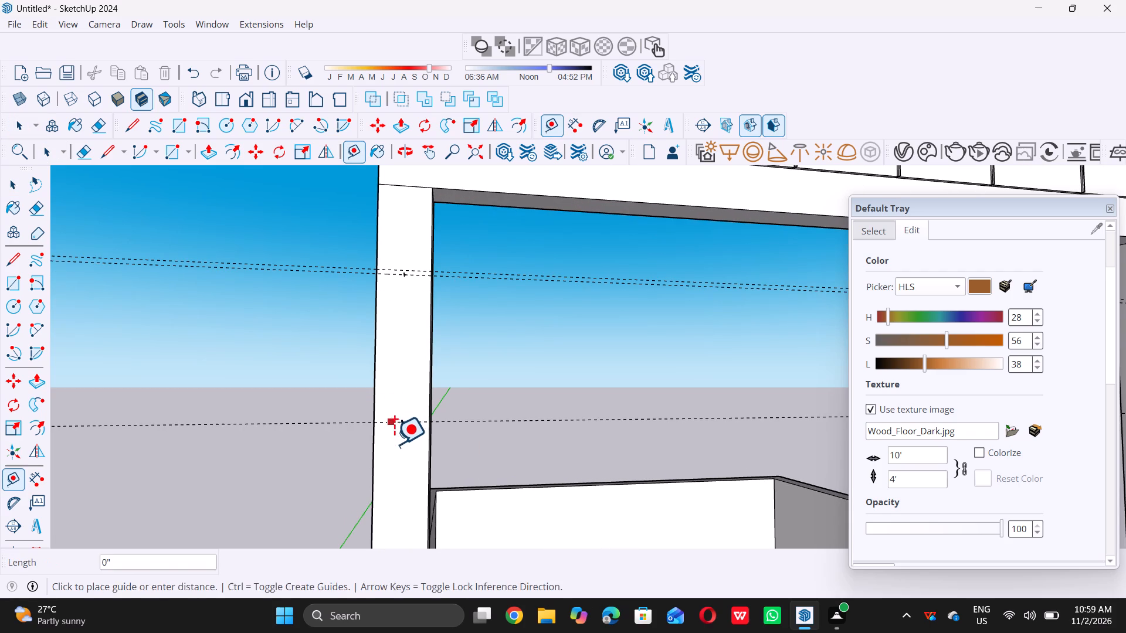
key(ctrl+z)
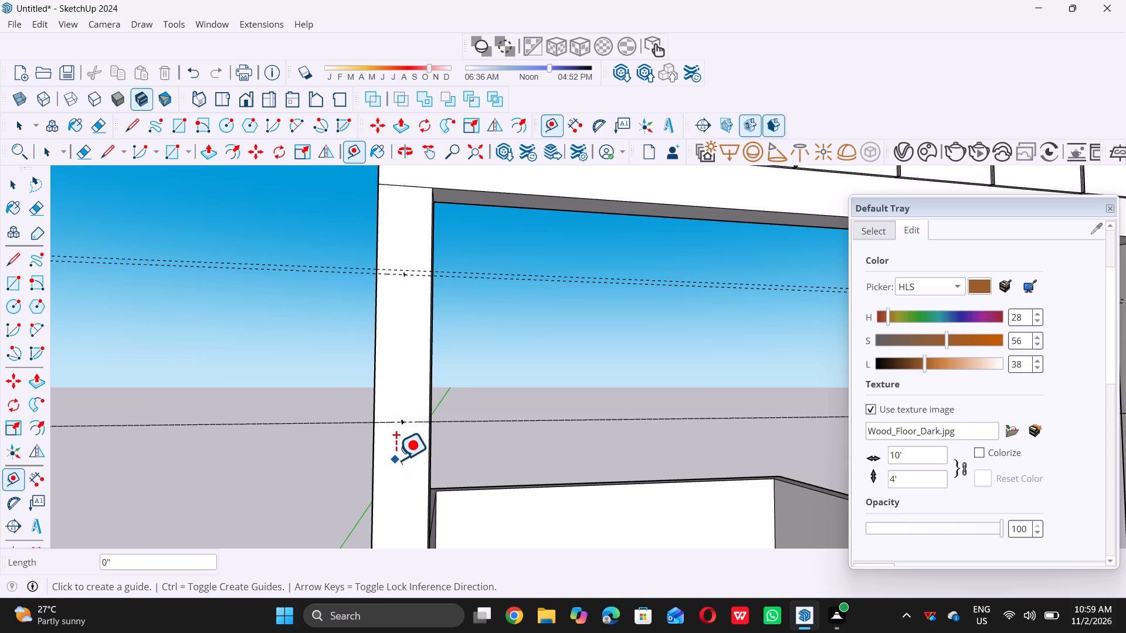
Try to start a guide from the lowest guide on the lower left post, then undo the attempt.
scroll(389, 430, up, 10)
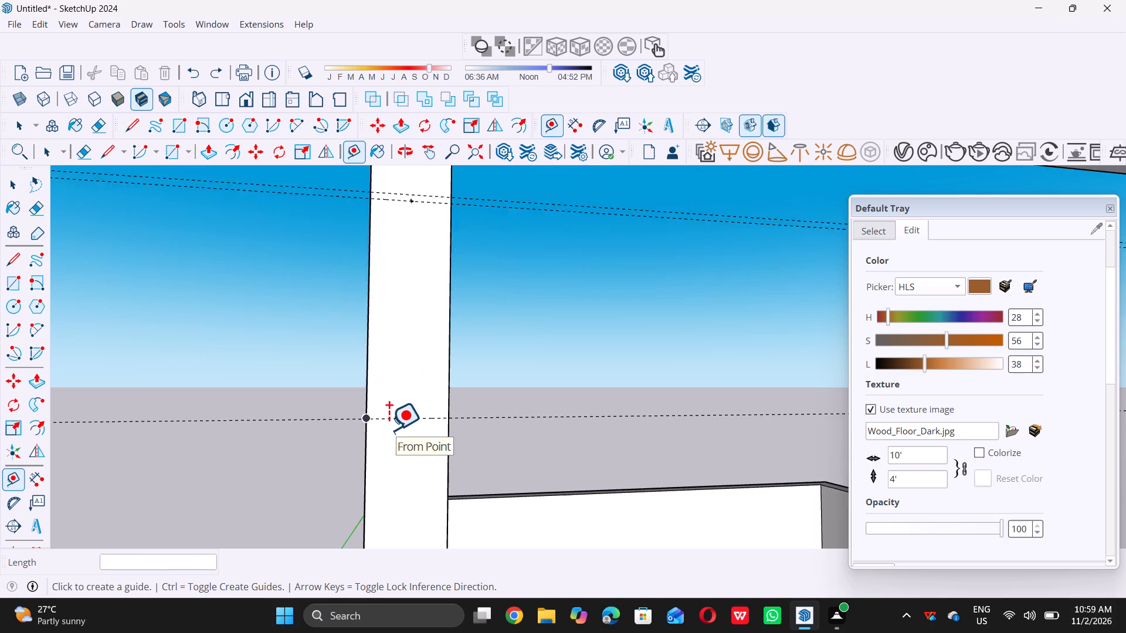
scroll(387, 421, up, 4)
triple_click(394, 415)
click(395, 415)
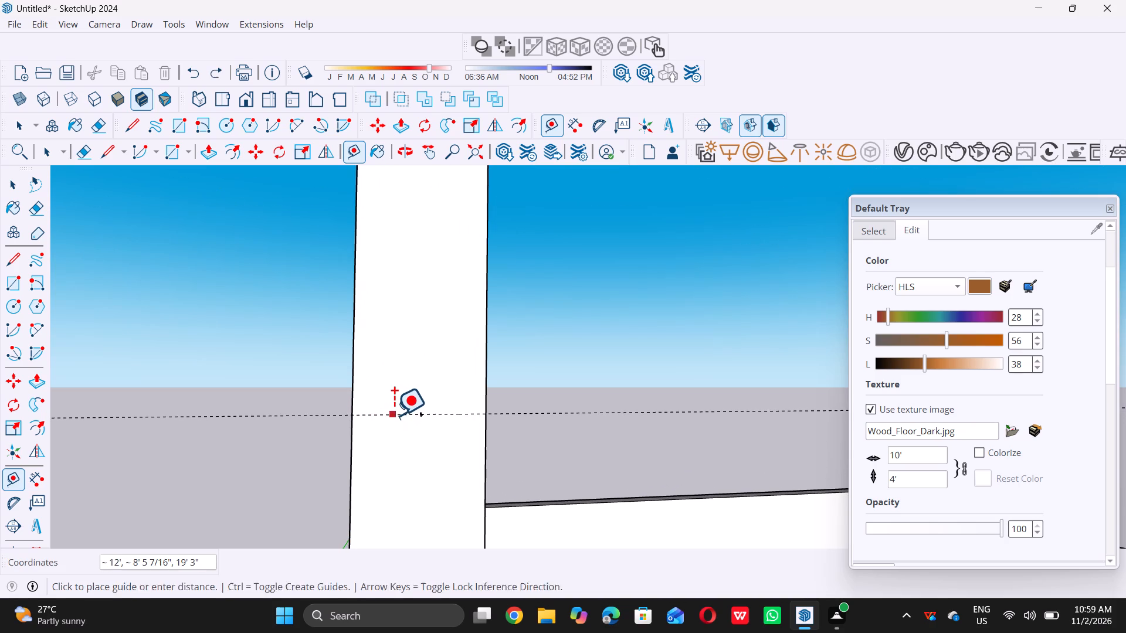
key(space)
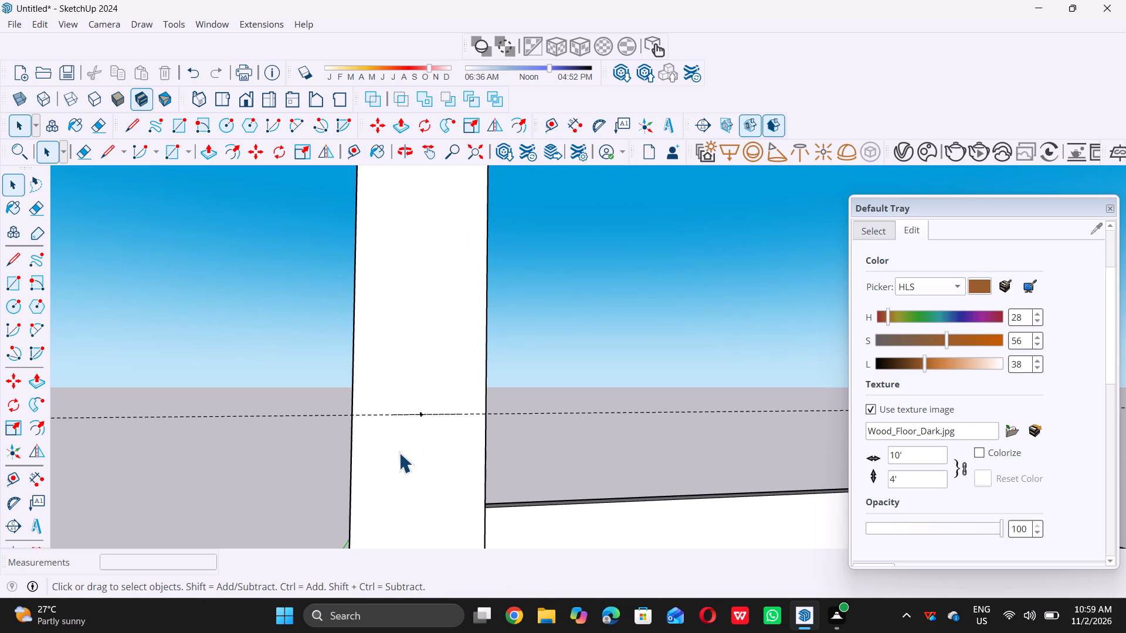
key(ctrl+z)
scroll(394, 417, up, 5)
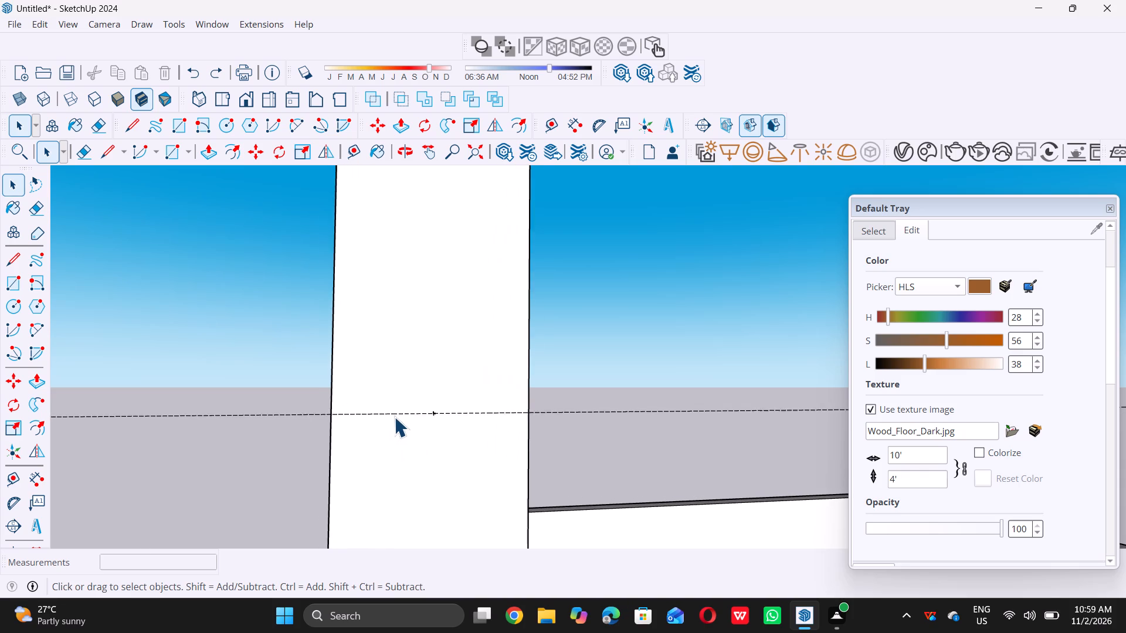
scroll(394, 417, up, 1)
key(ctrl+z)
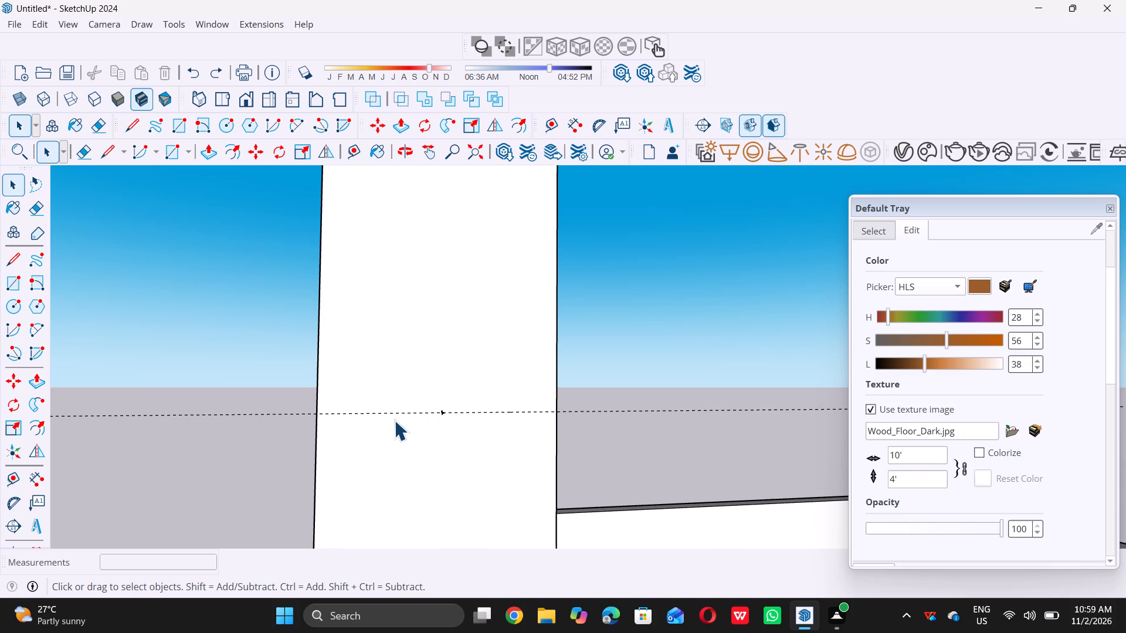
Place a guide 1" below the lowest guide on the lower left post.
key(t)
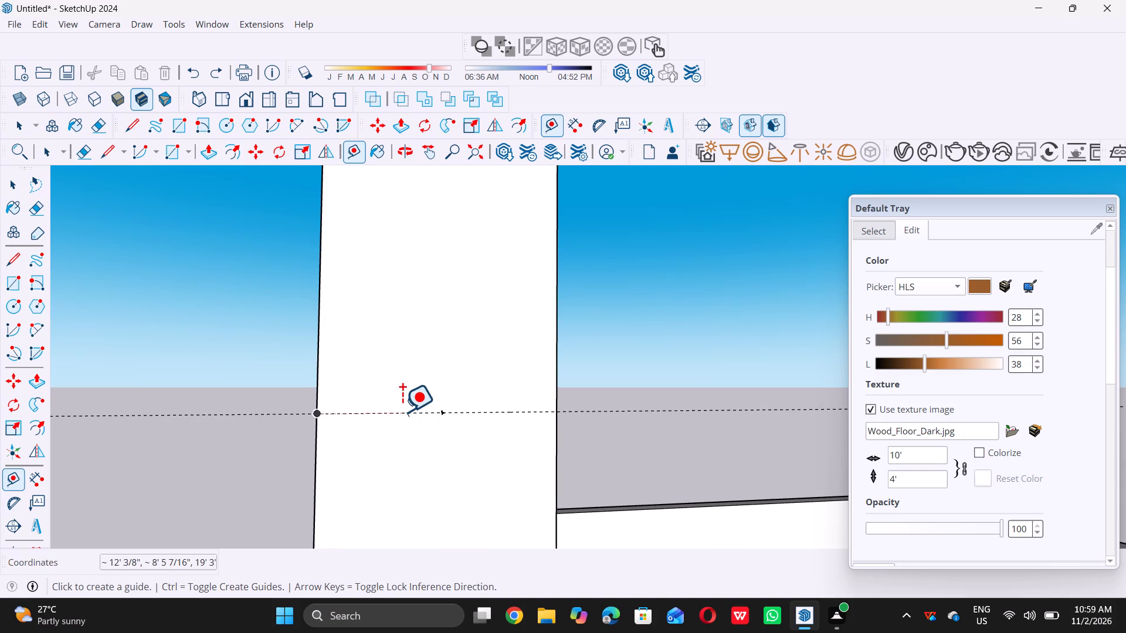
click(402, 413)
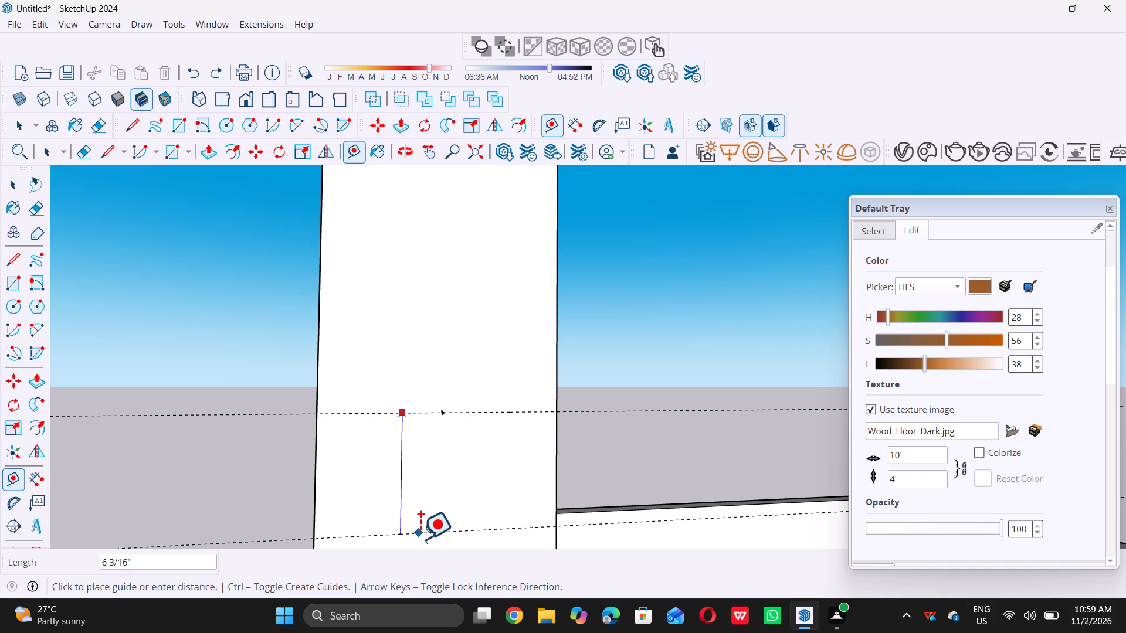
key(1)
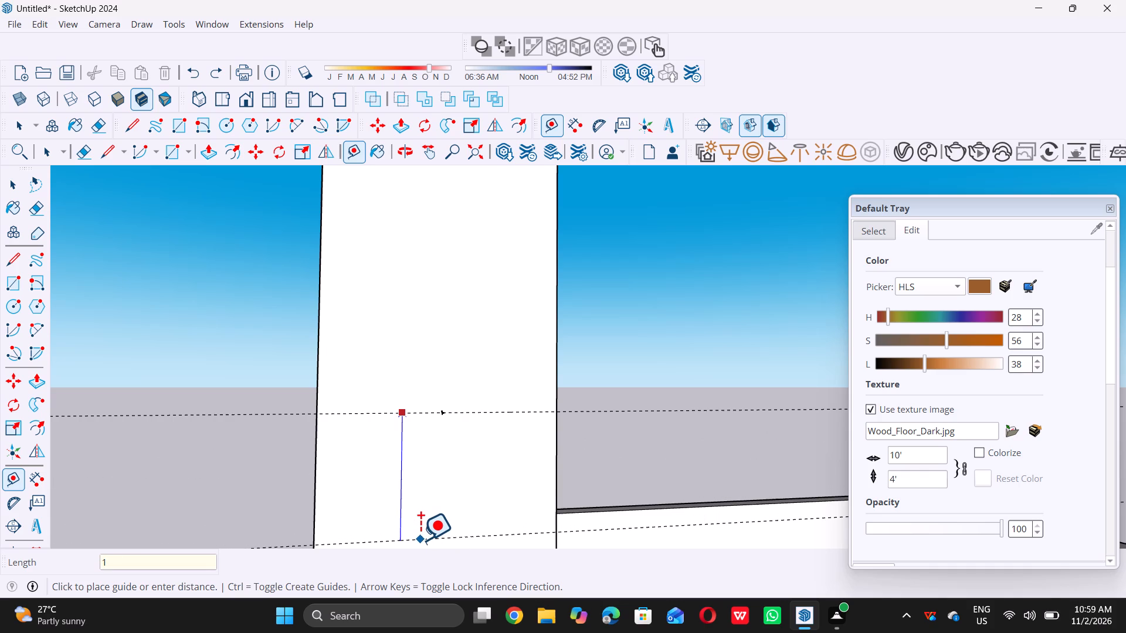
key(shift+quotedbl)
key(Return)
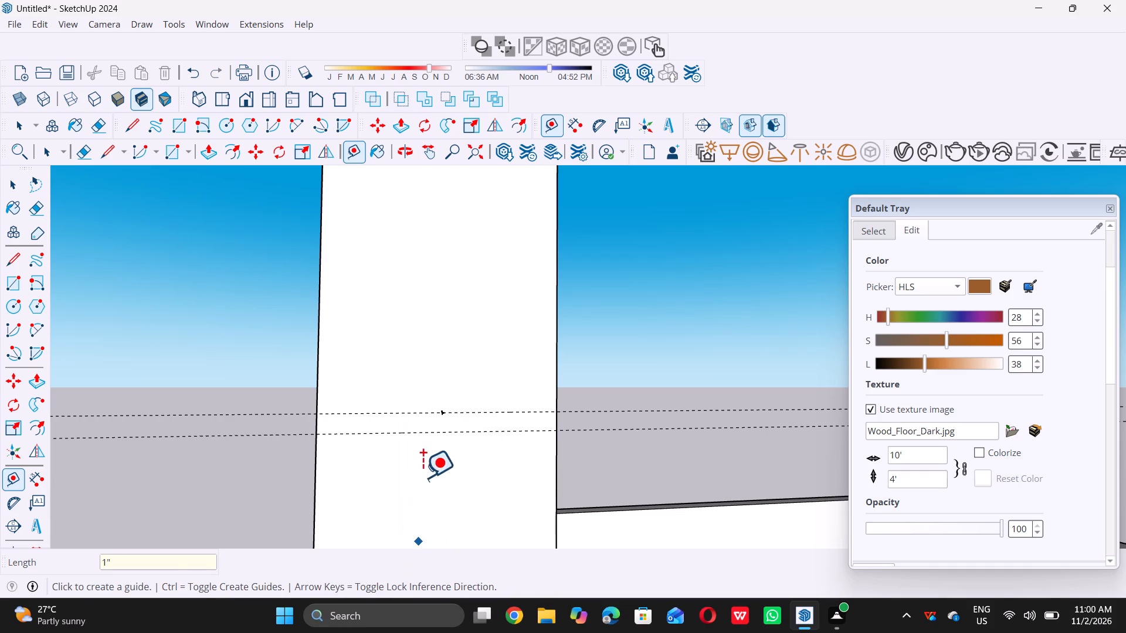
Place a short vertical guide across the lowest 1"-spaced pair on the left post, ending just below its lower guide.
scroll(445, 421, down, 19)
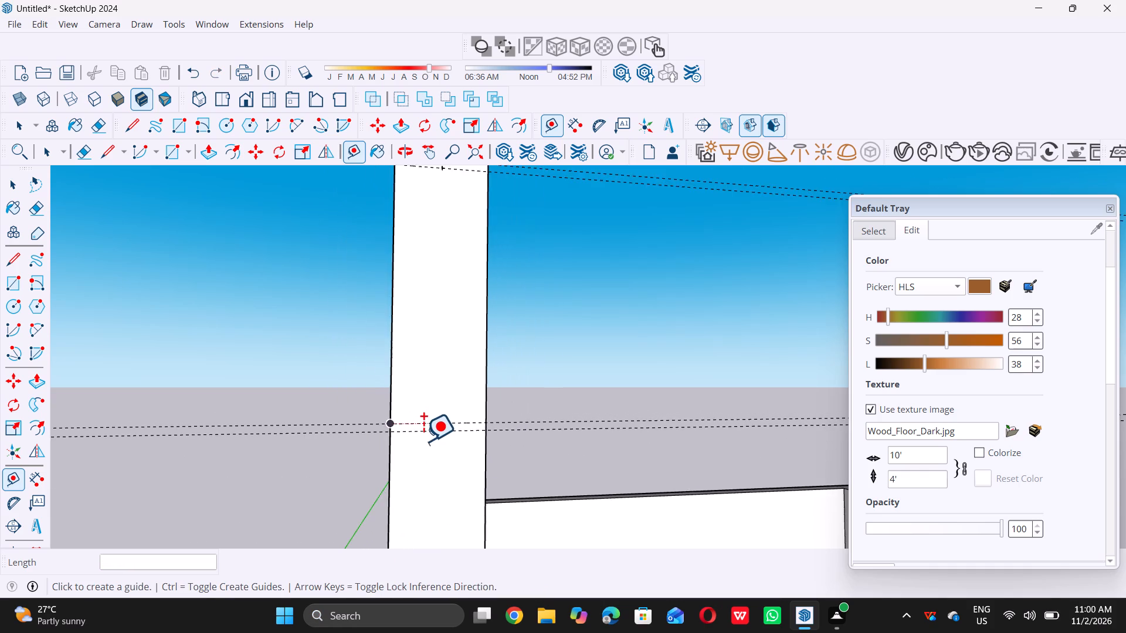
scroll(423, 441, down, 15)
scroll(359, 467, down, 3)
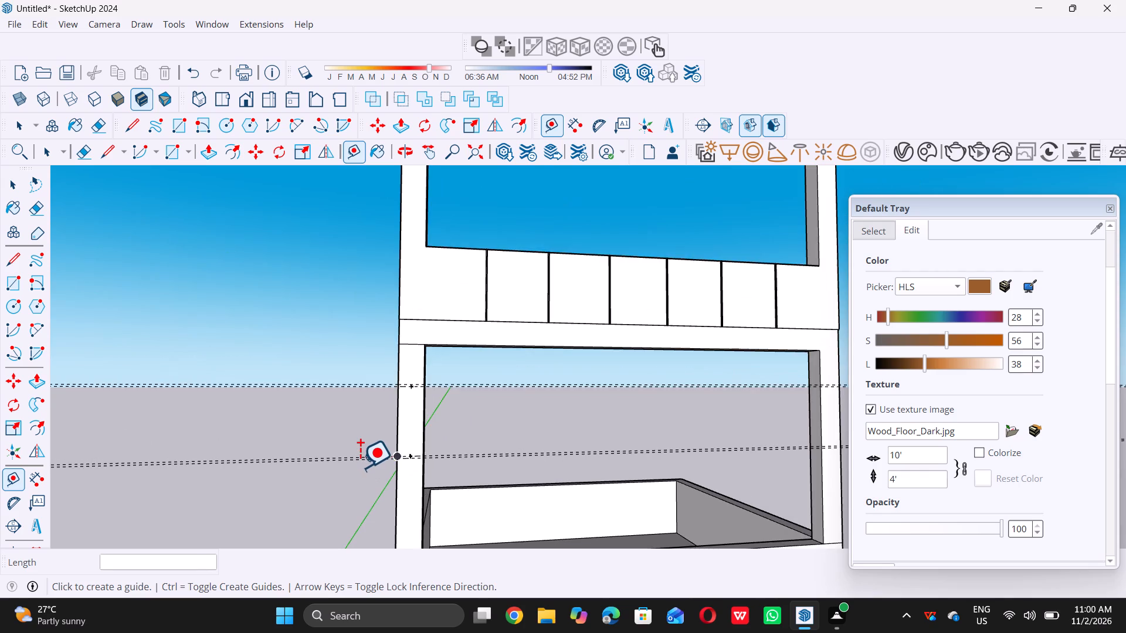
scroll(360, 467, down, 2)
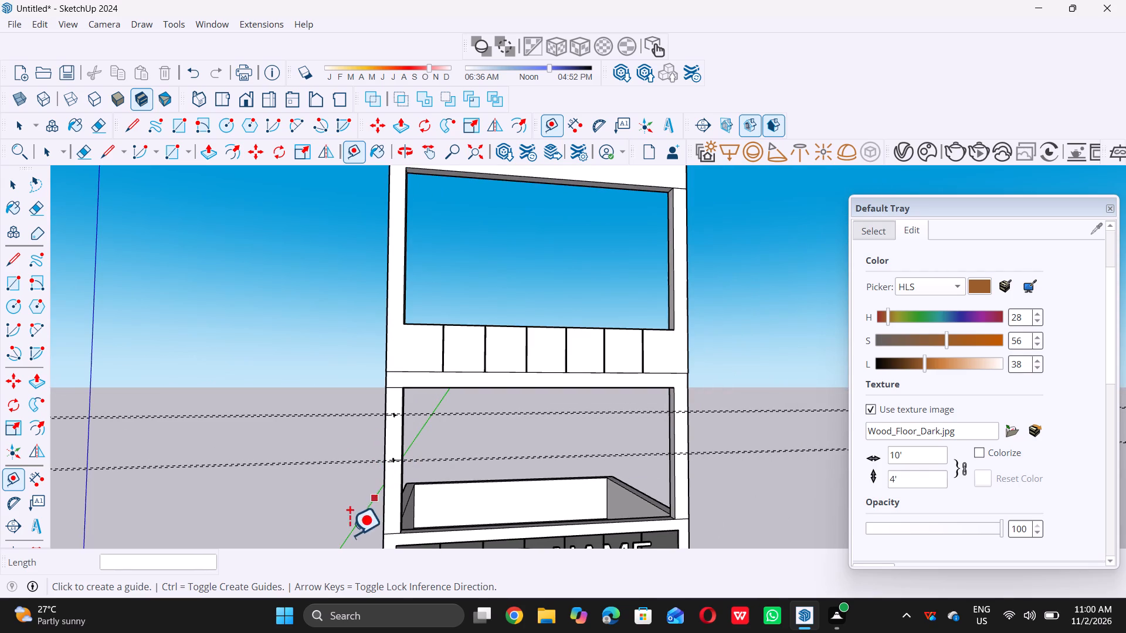
scroll(392, 477, down, 7)
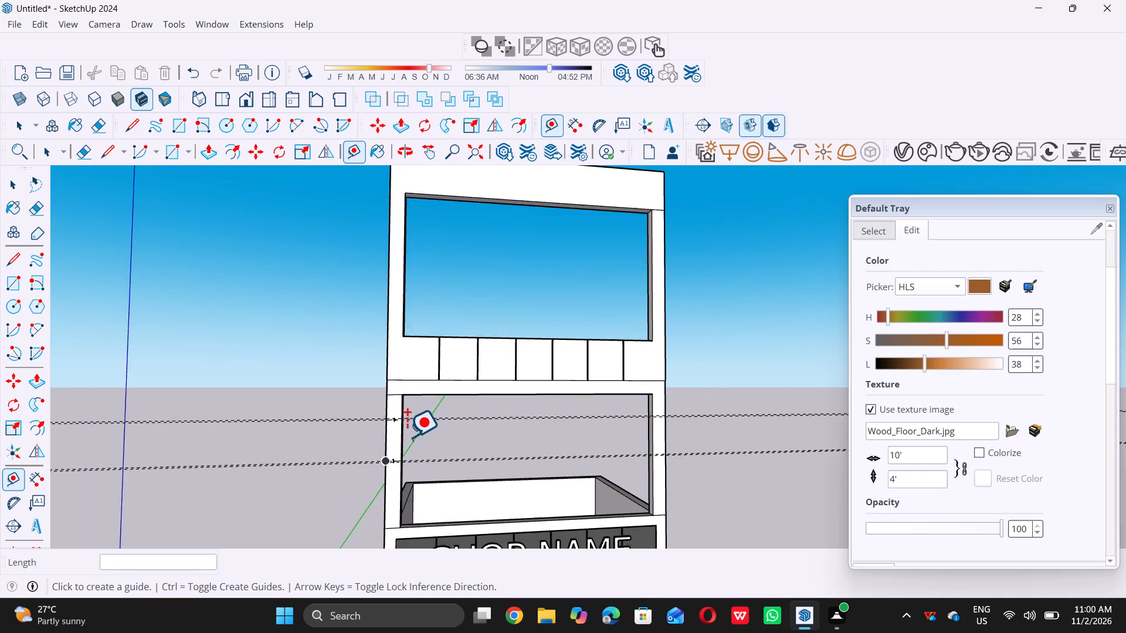
scroll(375, 499, up, 11)
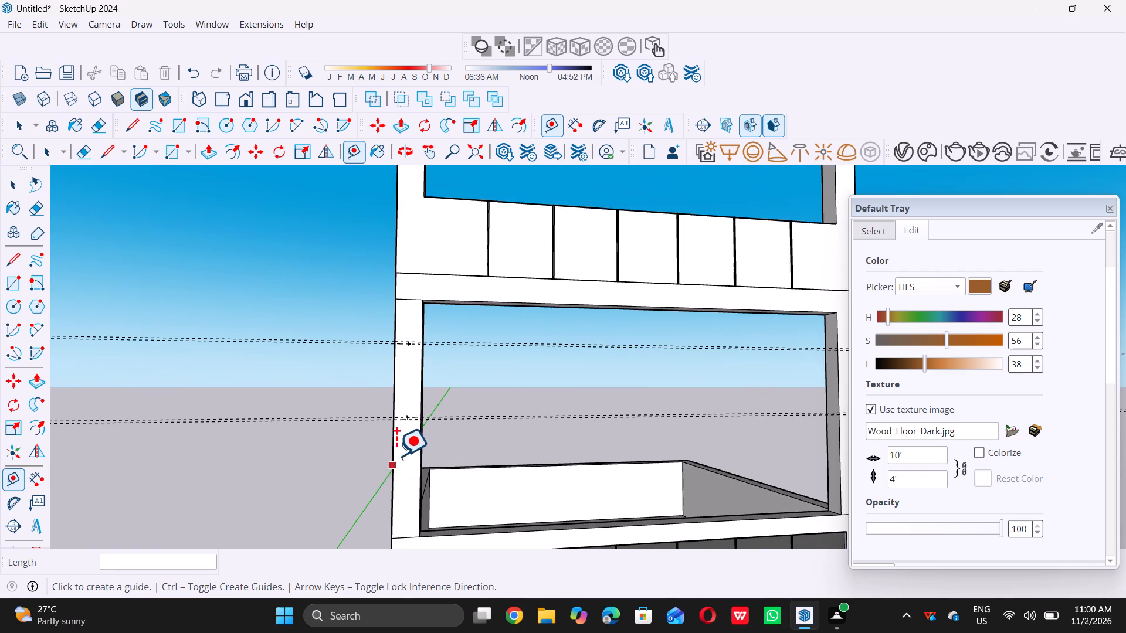
scroll(398, 440, up, 17)
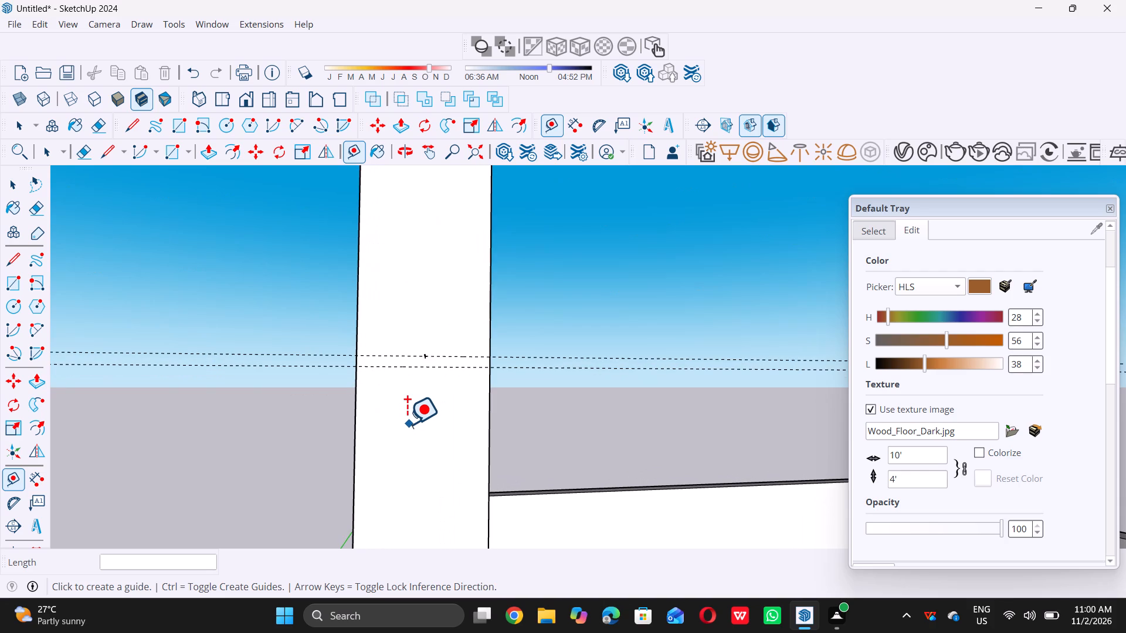
double_click(409, 372)
key(space)
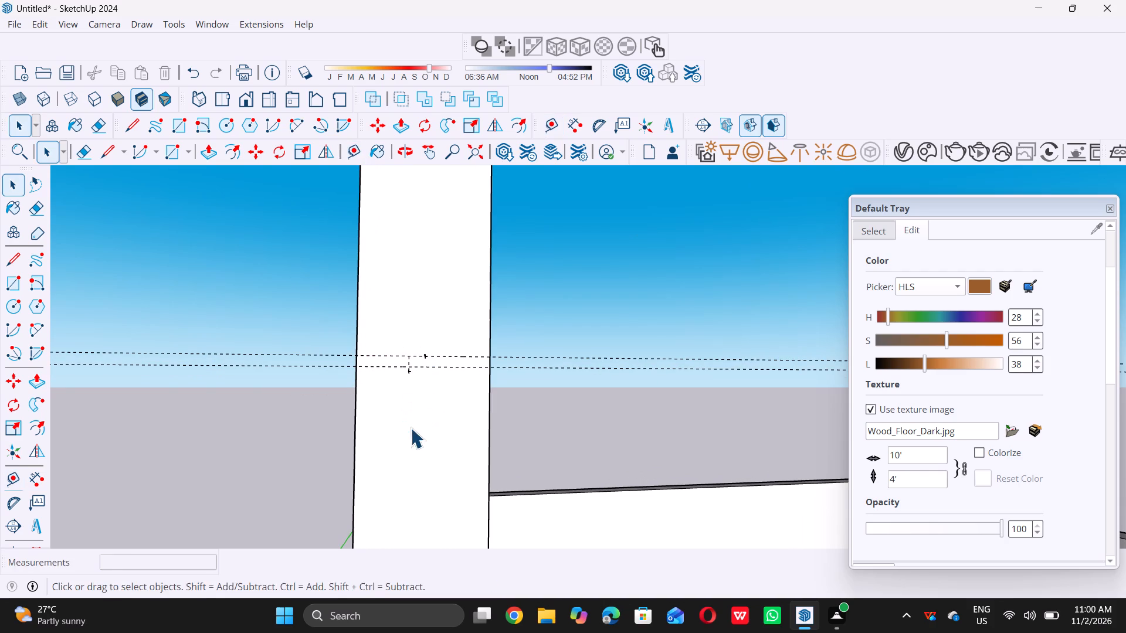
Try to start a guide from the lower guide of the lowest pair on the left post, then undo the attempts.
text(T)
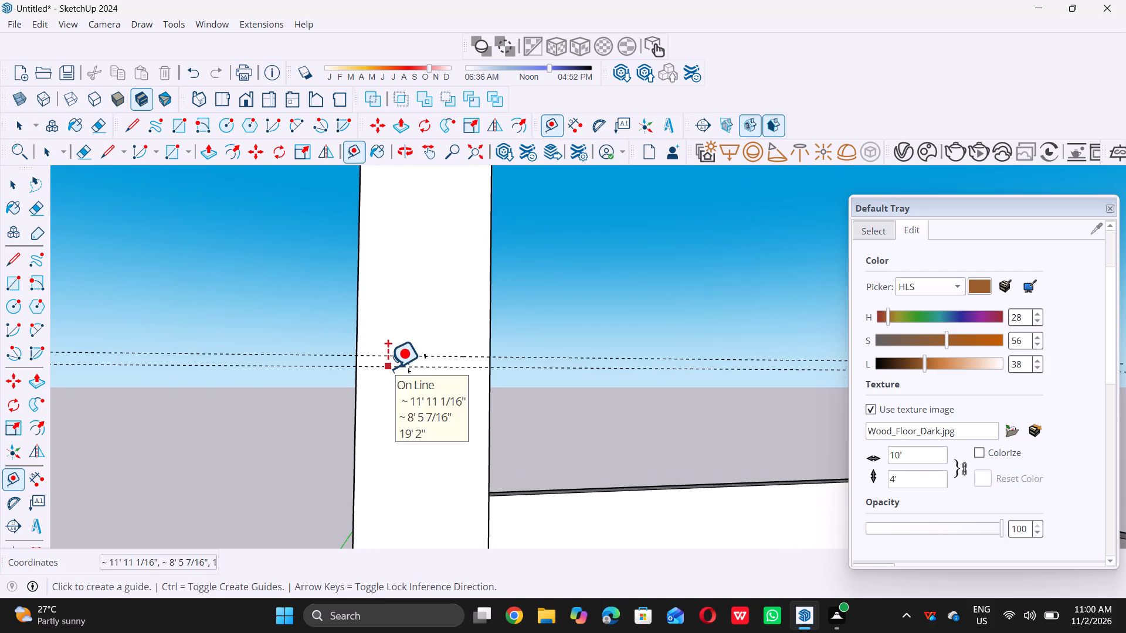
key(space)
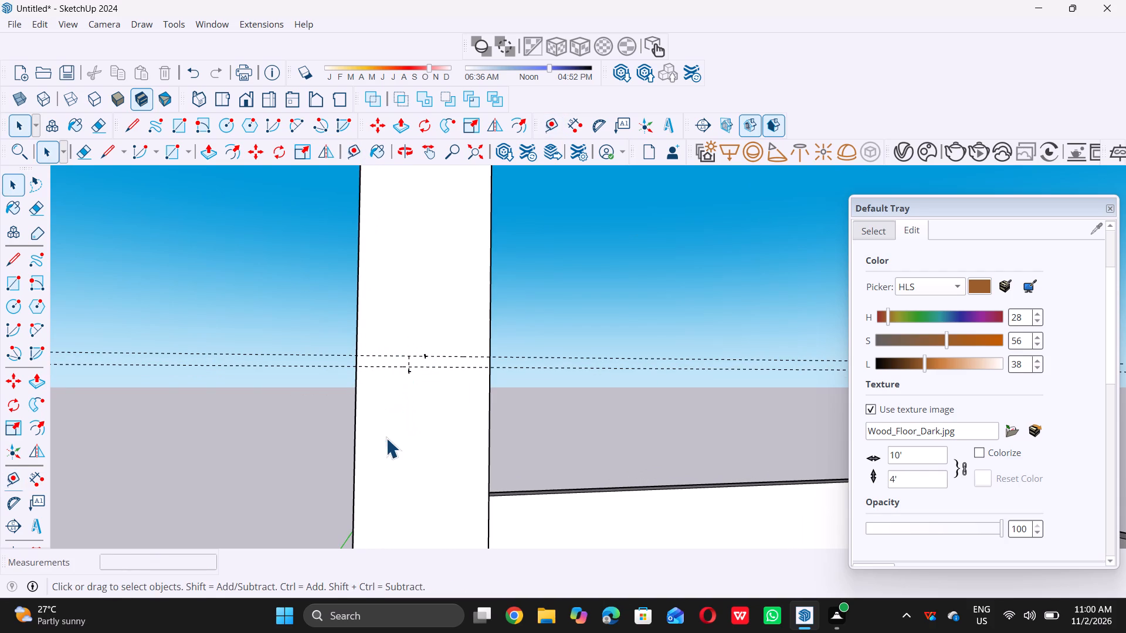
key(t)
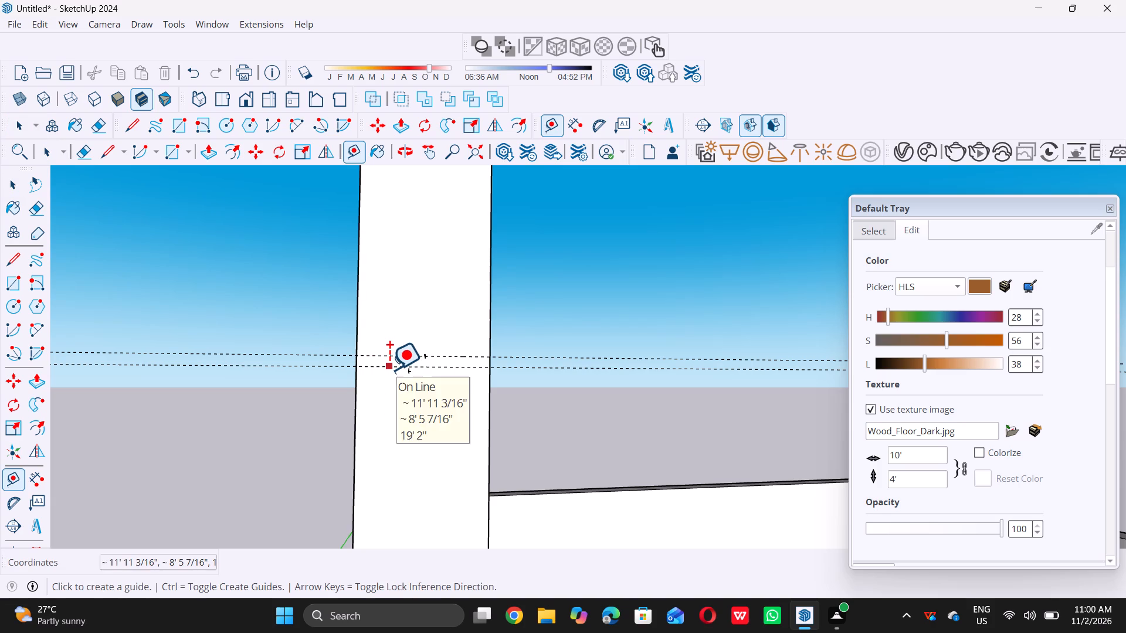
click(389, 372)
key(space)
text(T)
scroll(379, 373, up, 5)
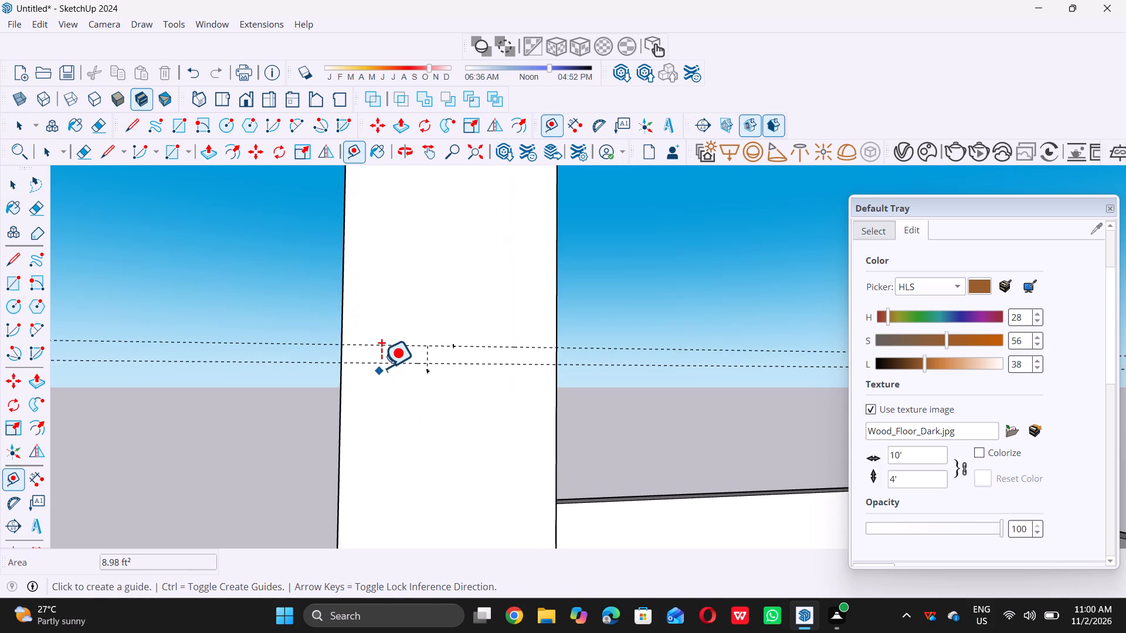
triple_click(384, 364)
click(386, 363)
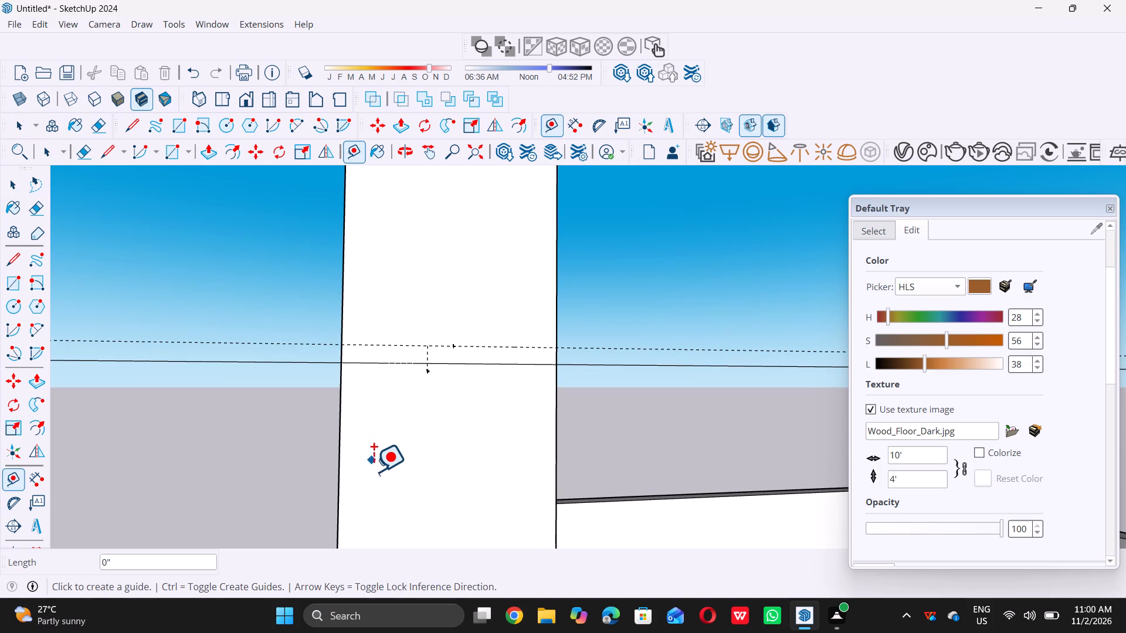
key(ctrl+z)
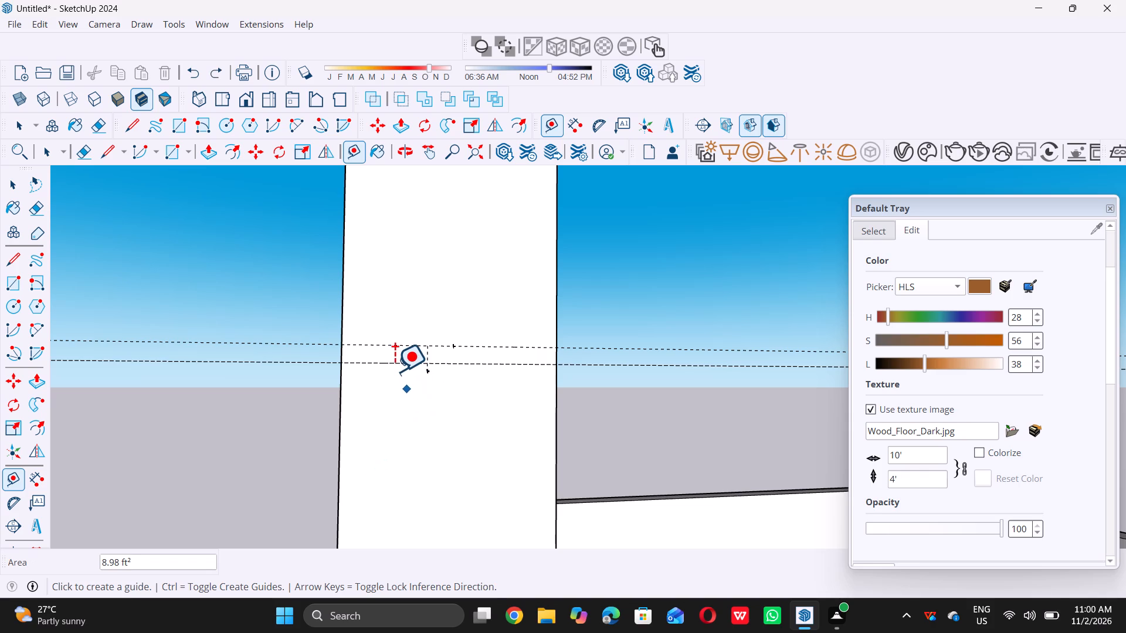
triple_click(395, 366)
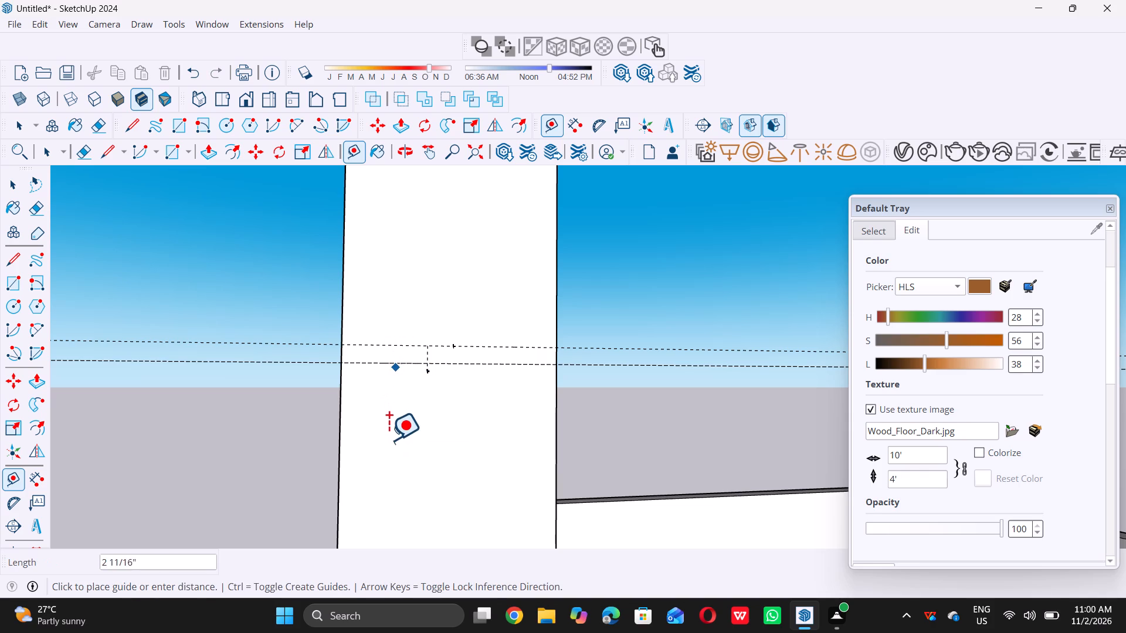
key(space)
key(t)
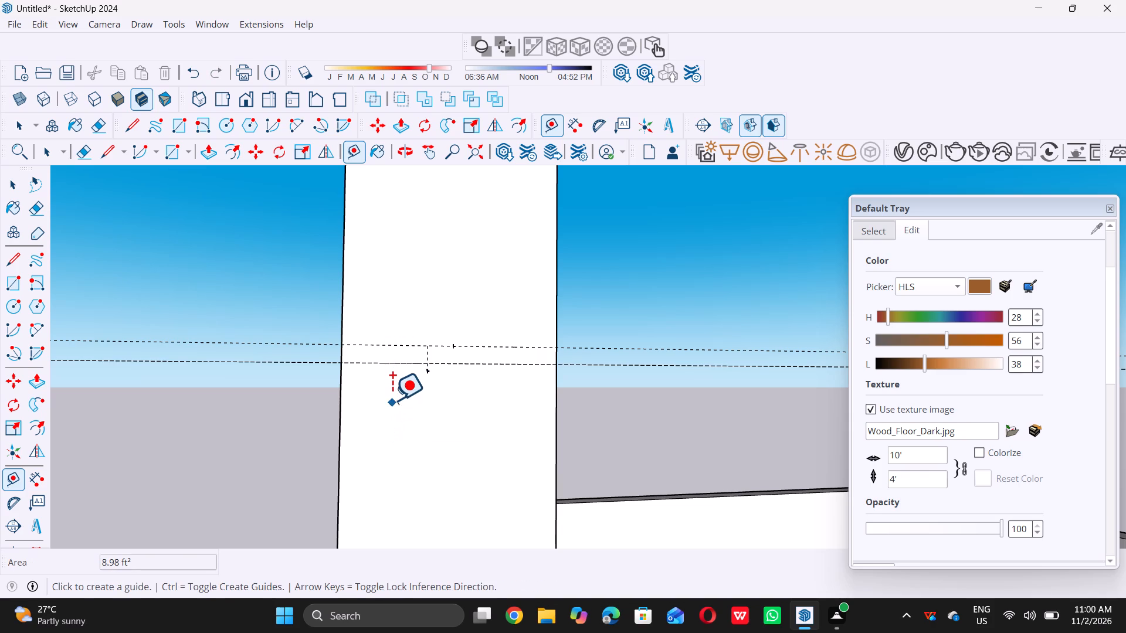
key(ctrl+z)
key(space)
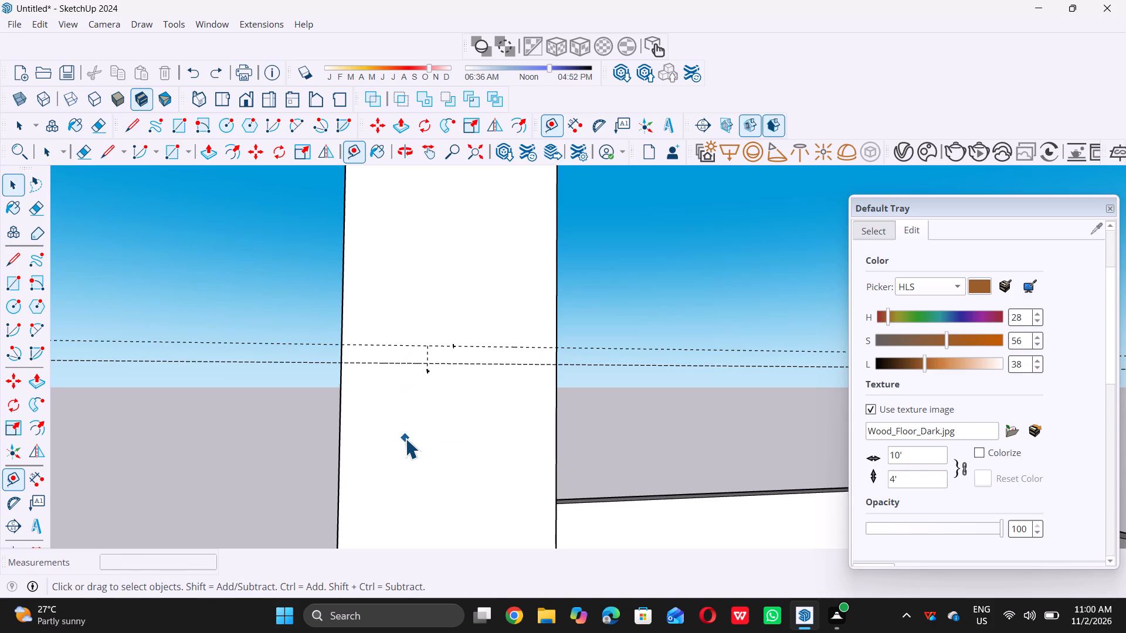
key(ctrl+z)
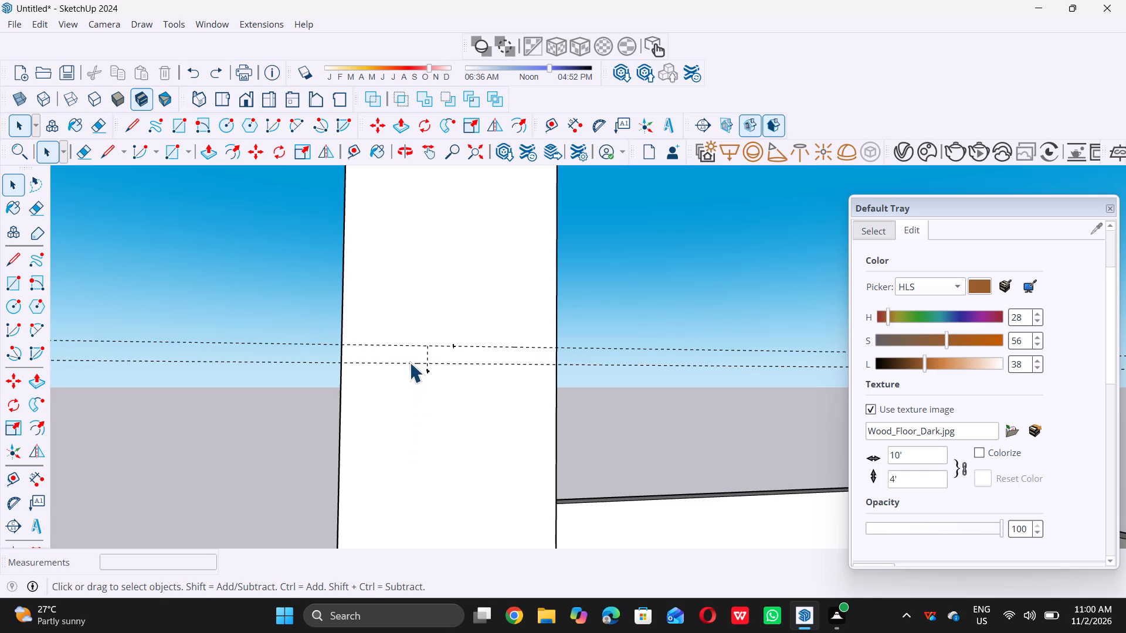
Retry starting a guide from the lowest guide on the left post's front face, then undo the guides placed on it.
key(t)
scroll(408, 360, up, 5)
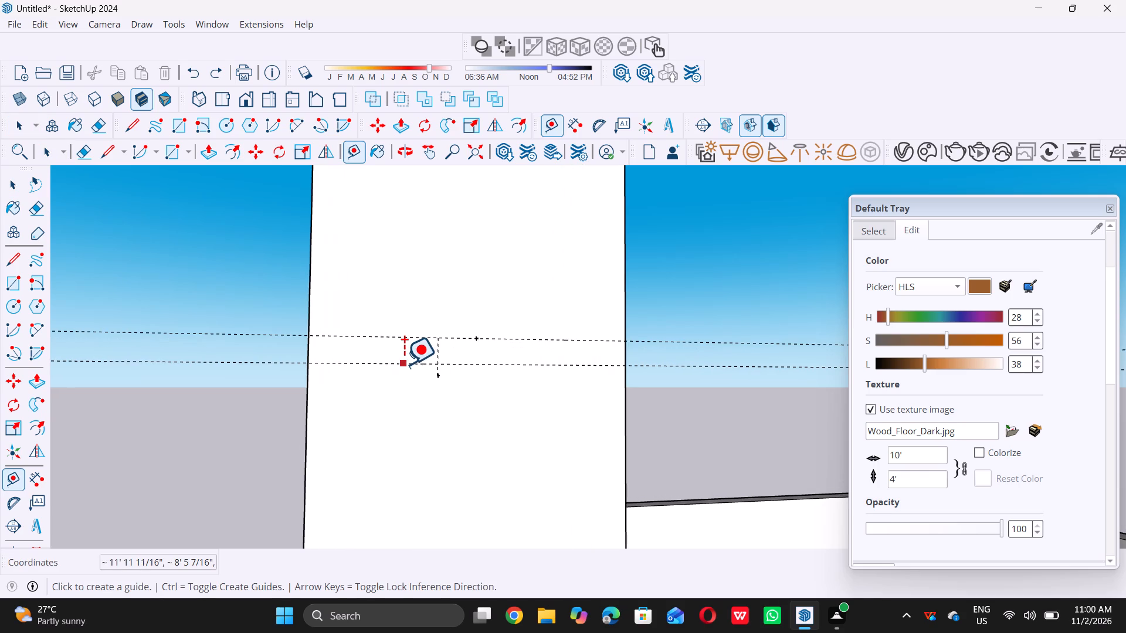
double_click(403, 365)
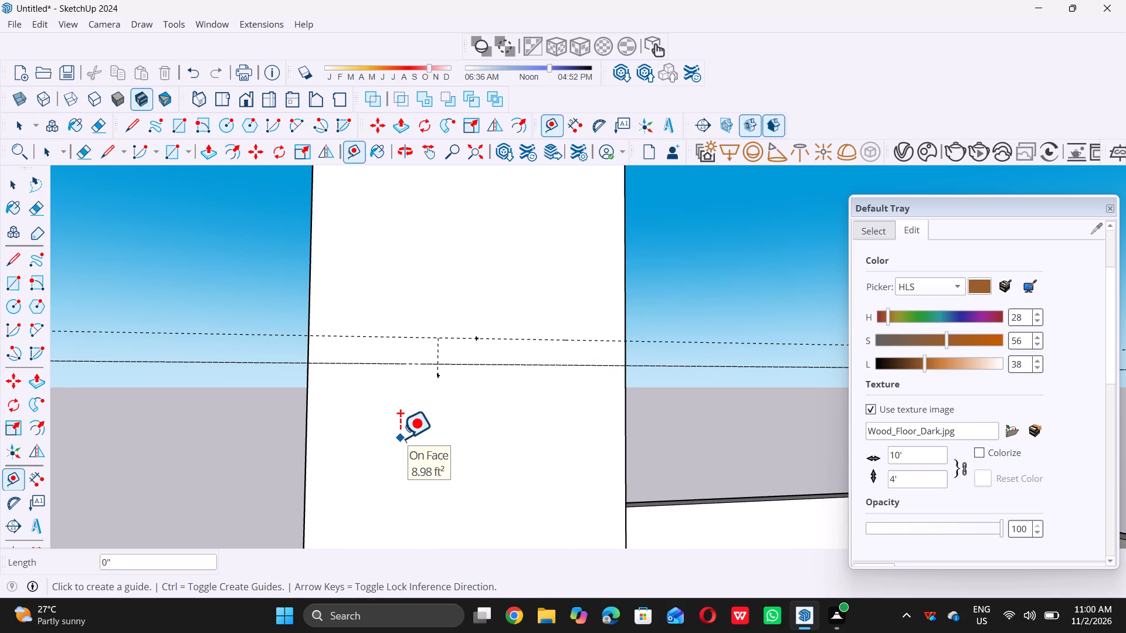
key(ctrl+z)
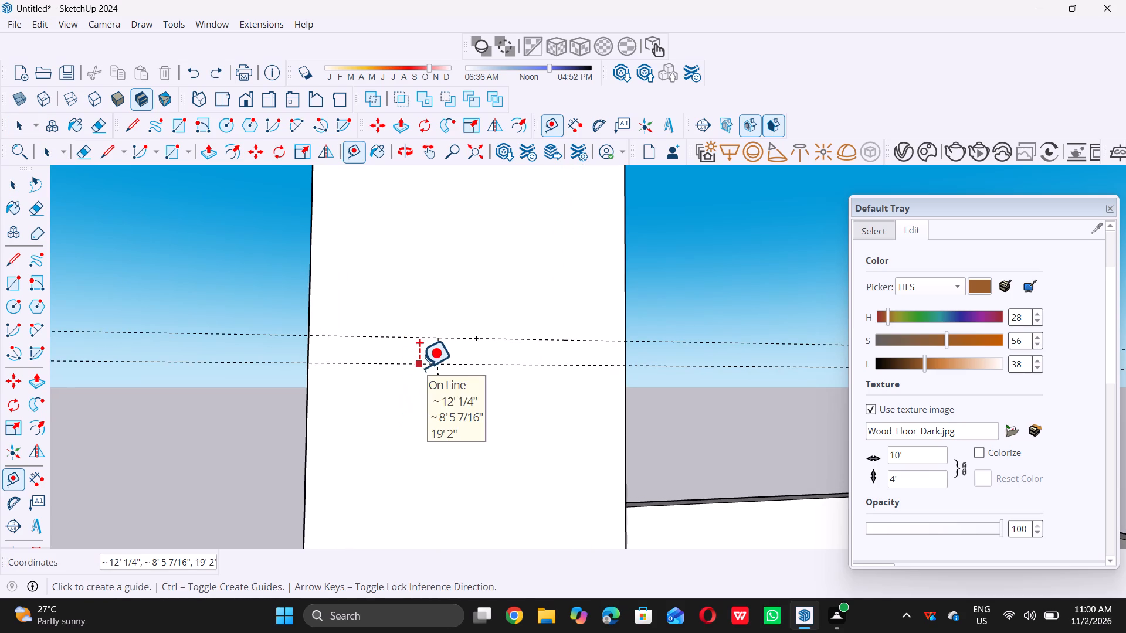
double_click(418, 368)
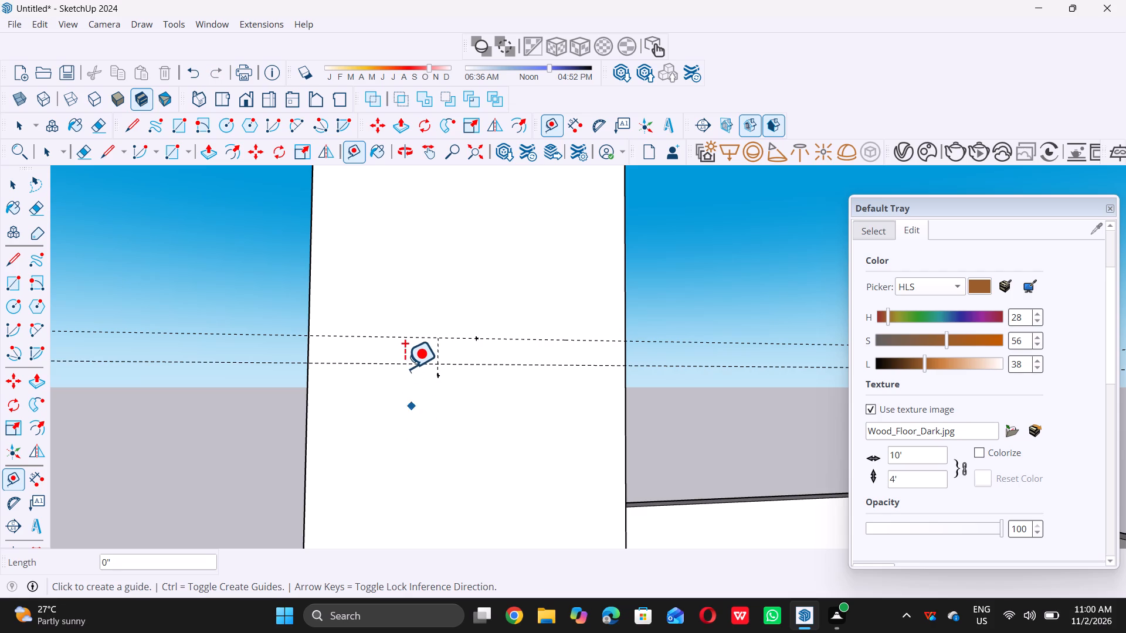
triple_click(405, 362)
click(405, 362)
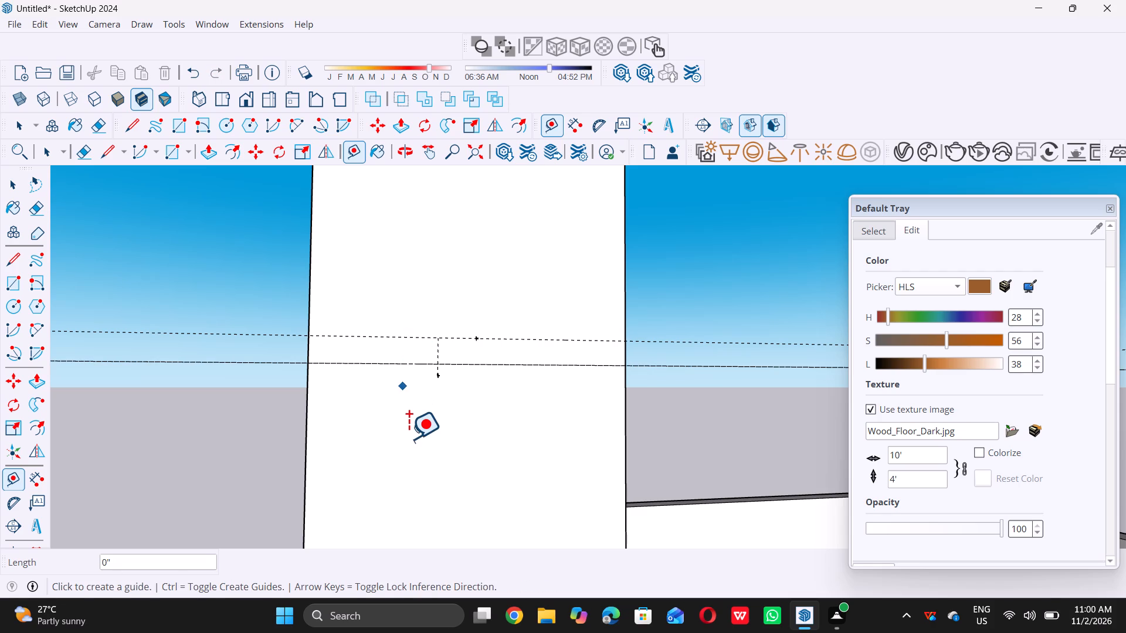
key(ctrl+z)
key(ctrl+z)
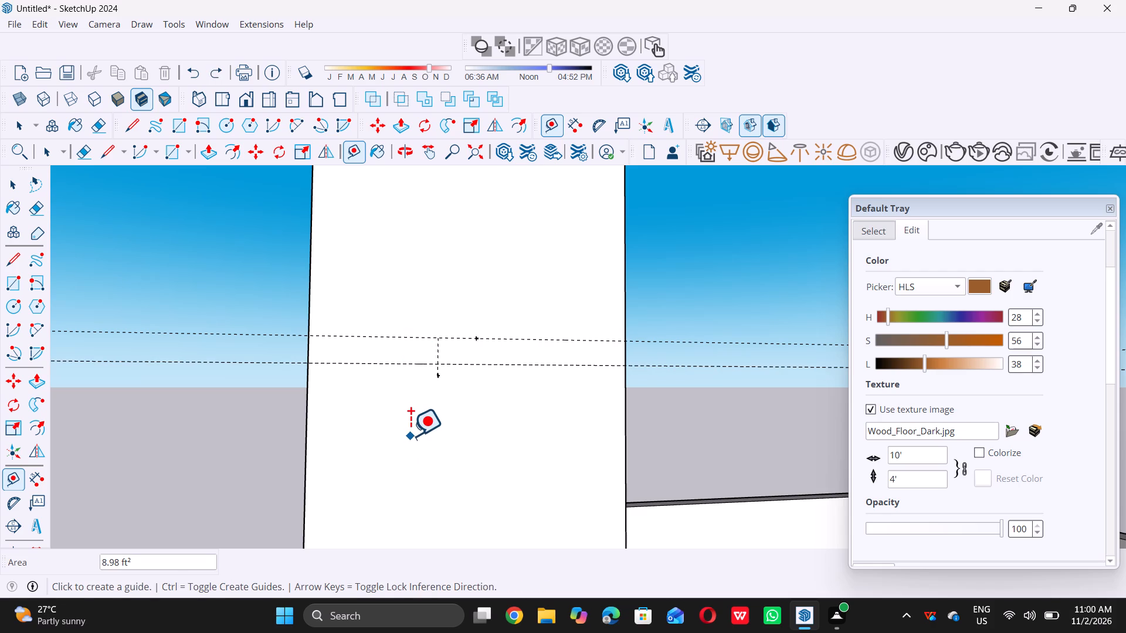
Place a horizontal guide about 1' below the lower guide of the lowest pair on the lower left post.
scroll(400, 365, up, 5)
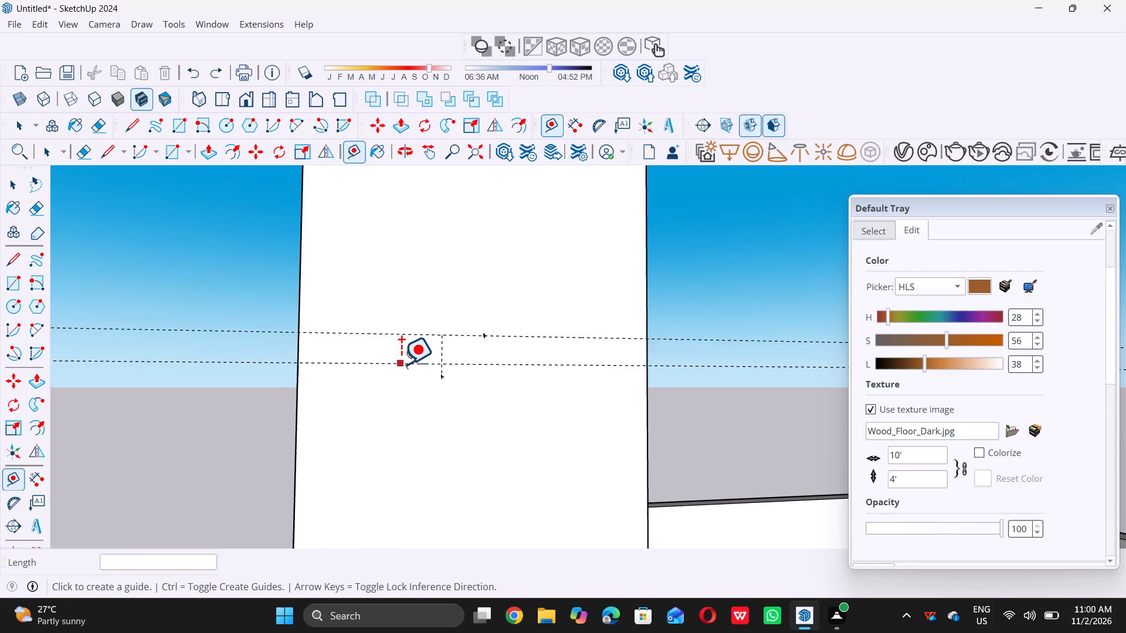
scroll(401, 364, up, 4)
click(401, 364)
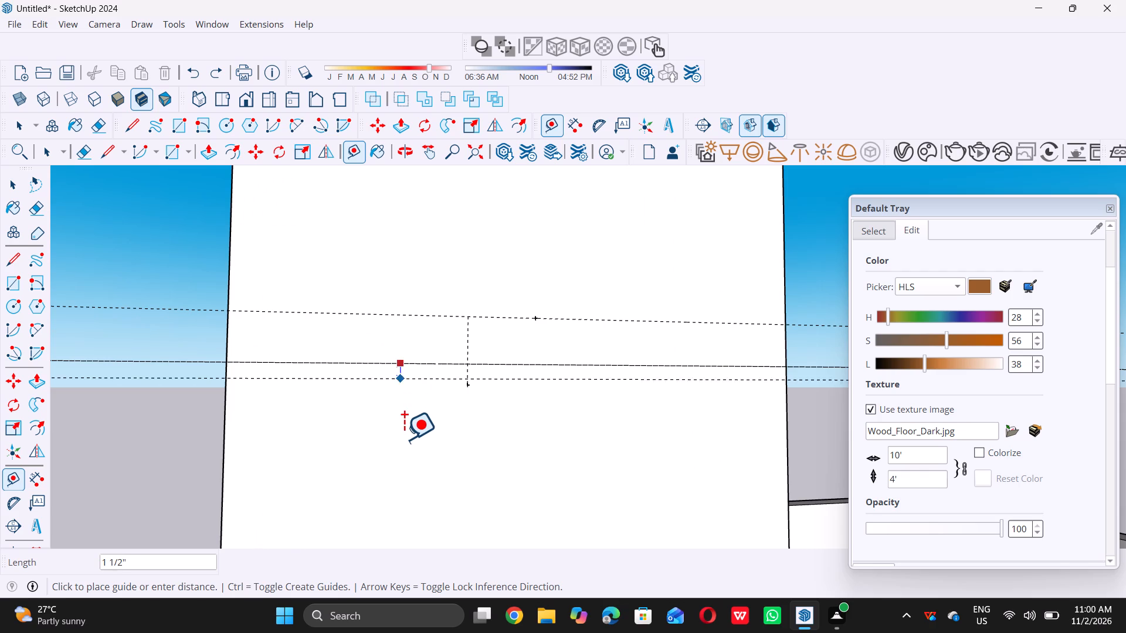
scroll(404, 441, down, 20)
scroll(404, 441, down, 2)
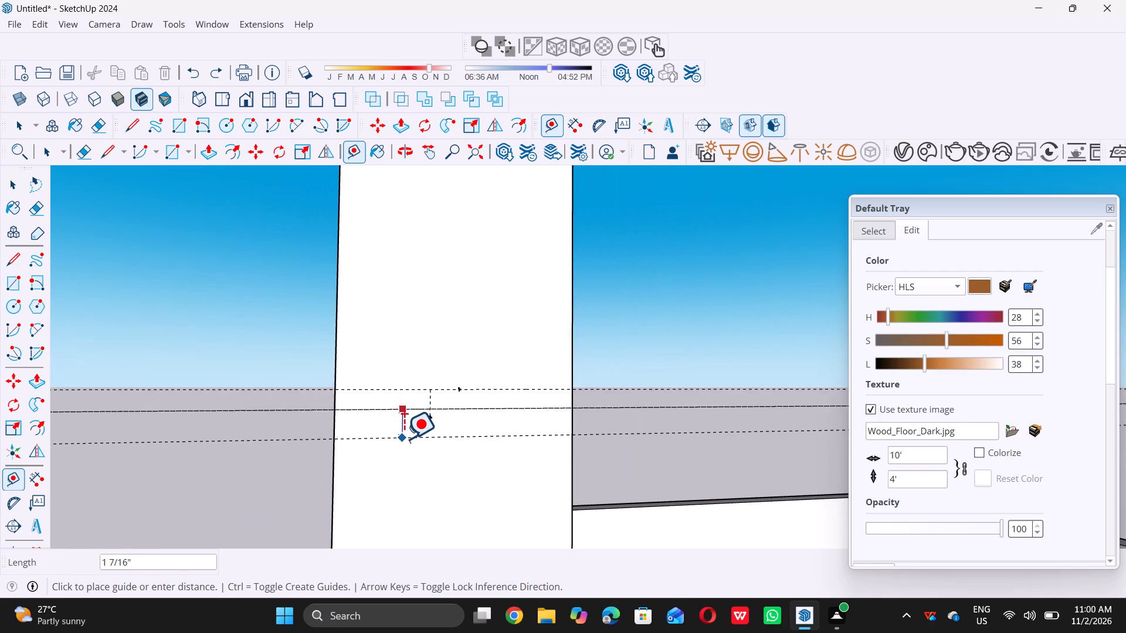
scroll(404, 438, down, 19)
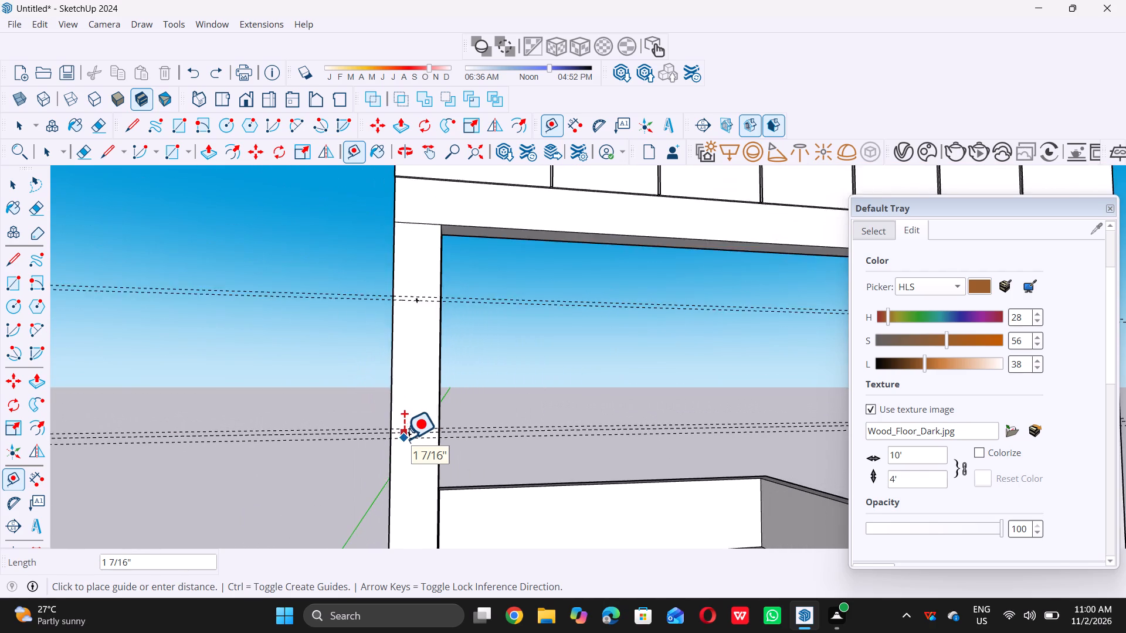
scroll(404, 438, down, 7)
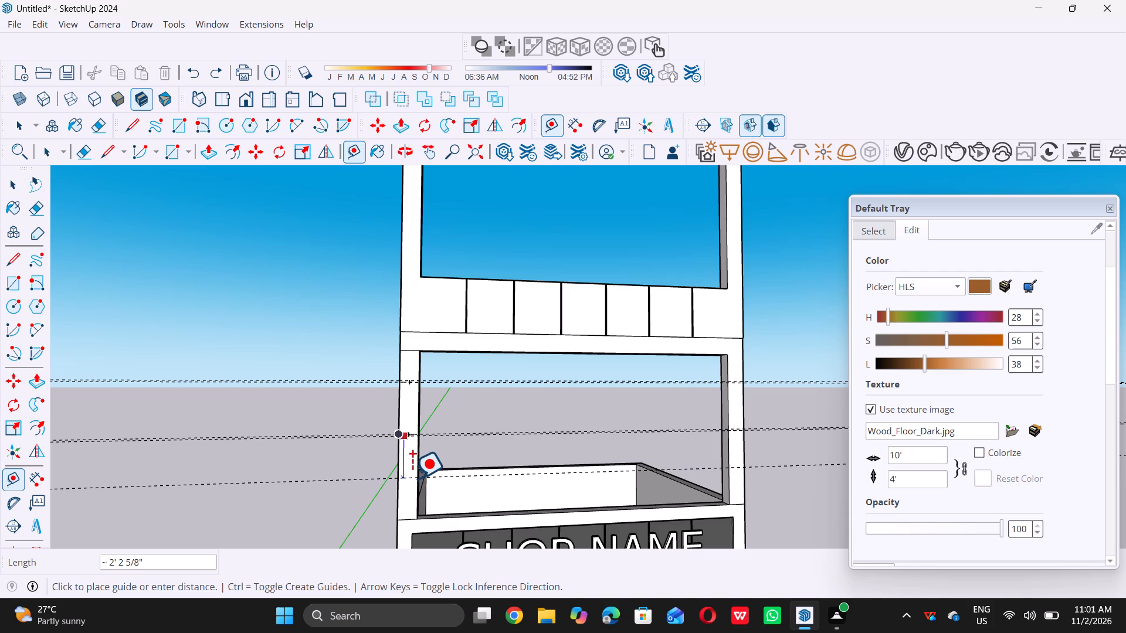
double_click(414, 475)
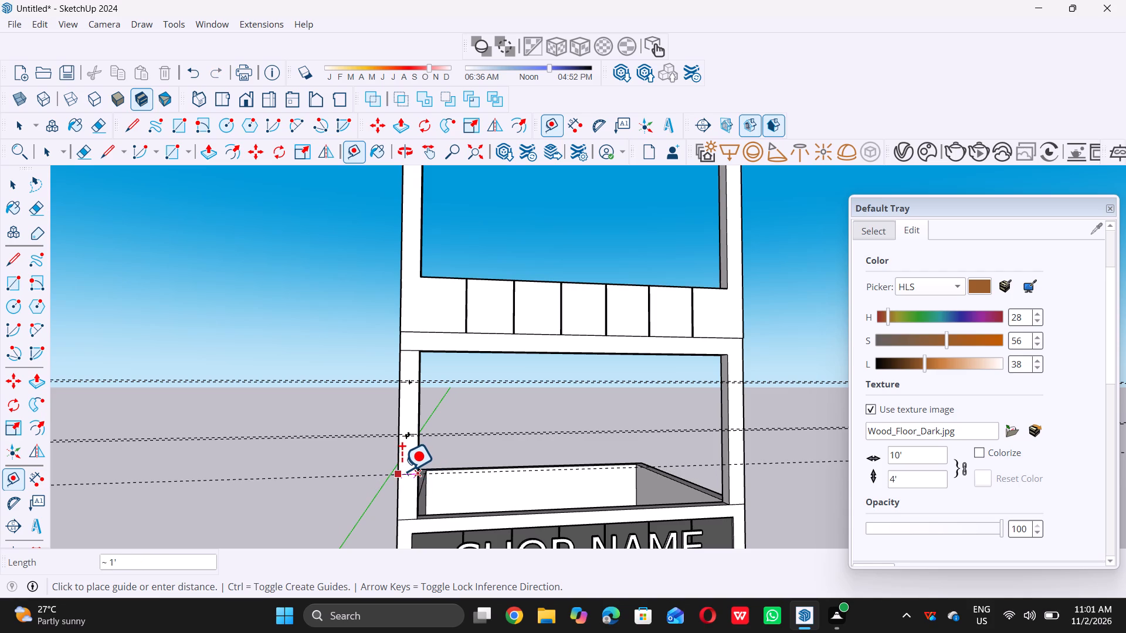
scroll(402, 471, down, 3)
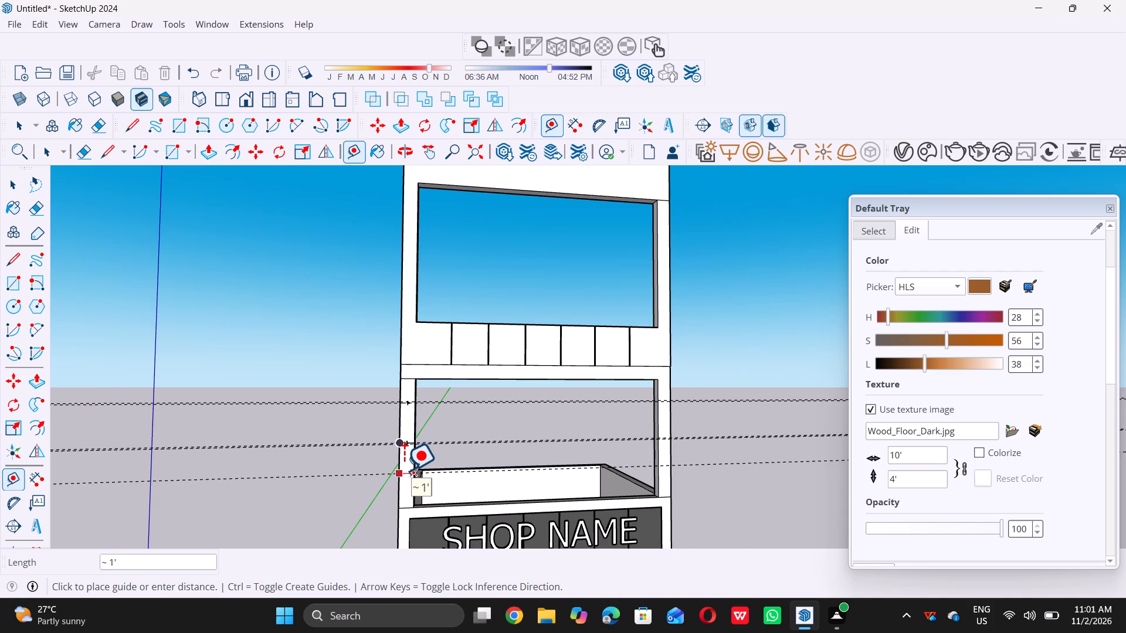
scroll(405, 469, down, 5)
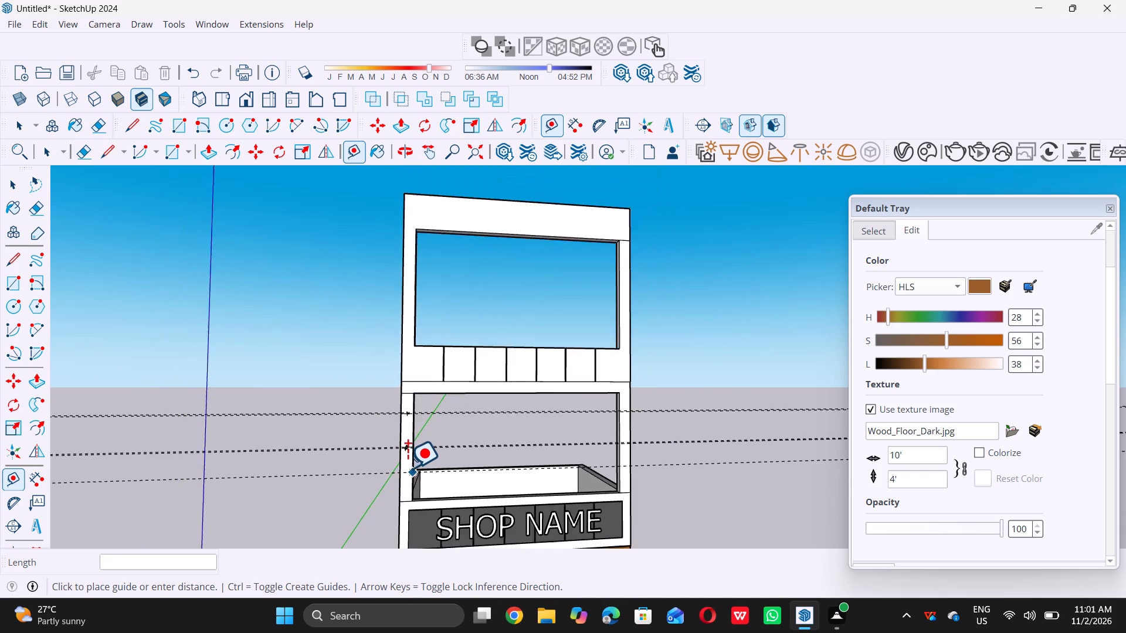
scroll(410, 478, up, 11)
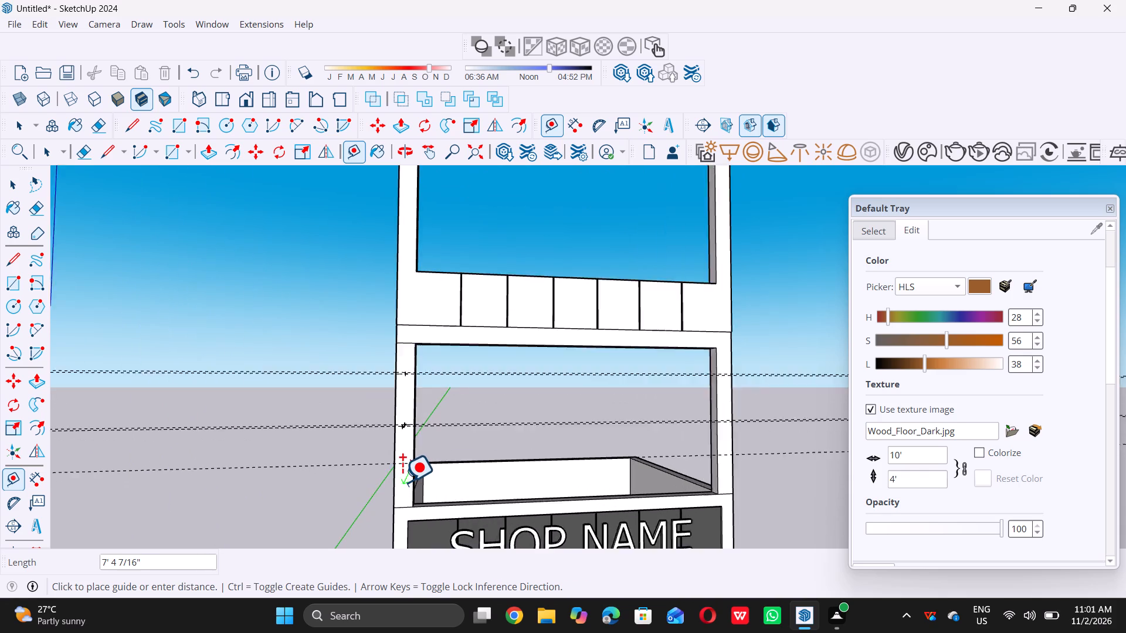
scroll(402, 477, up, 14)
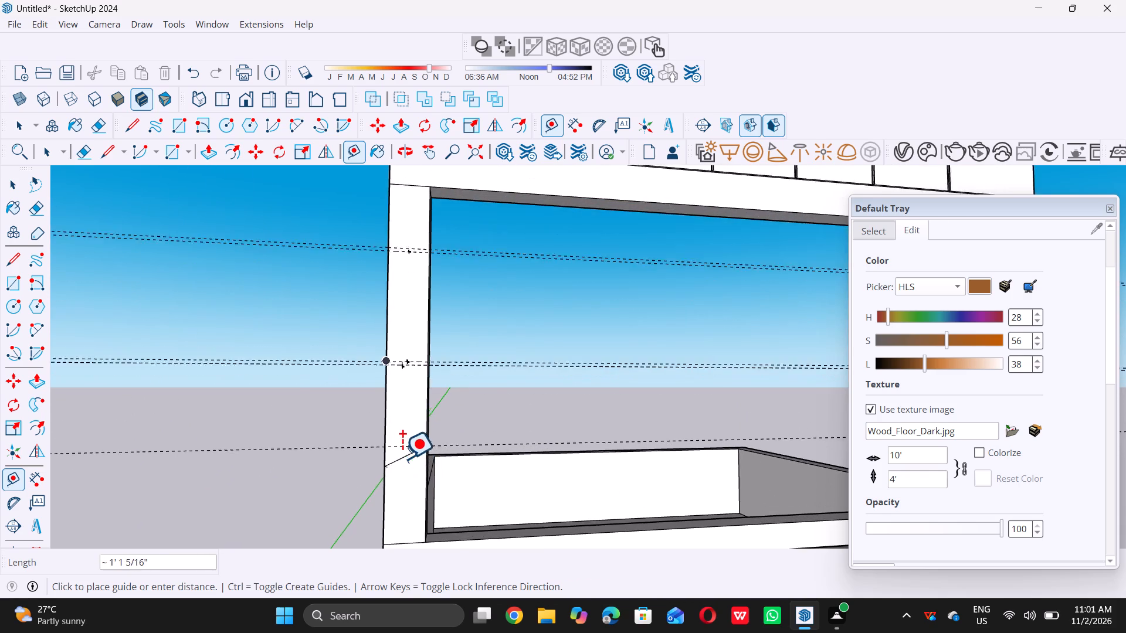
key(space)
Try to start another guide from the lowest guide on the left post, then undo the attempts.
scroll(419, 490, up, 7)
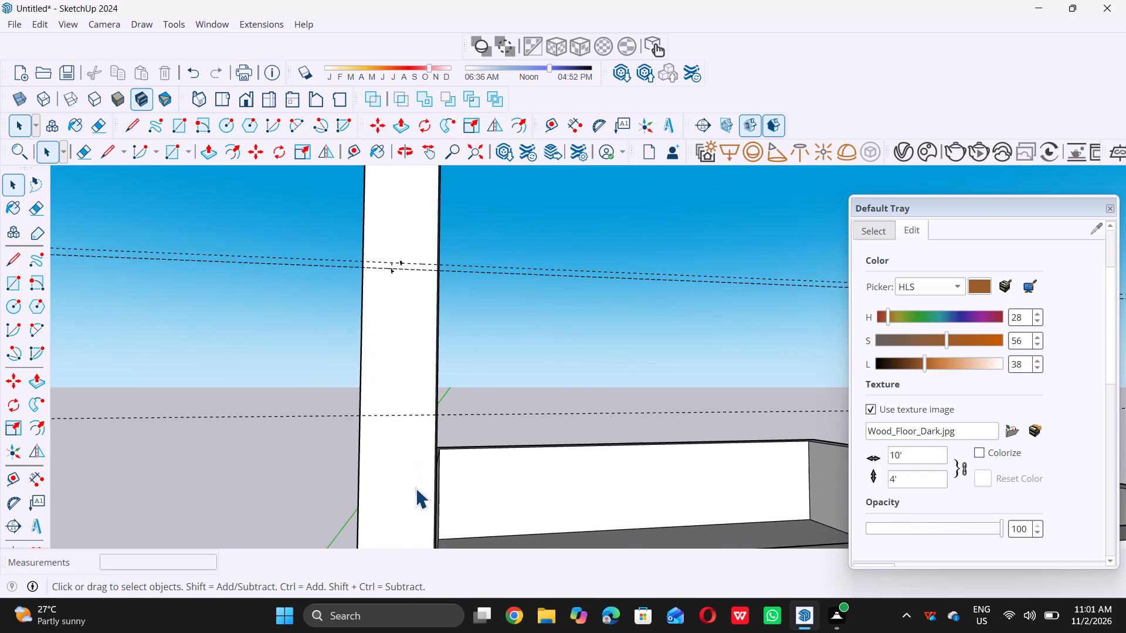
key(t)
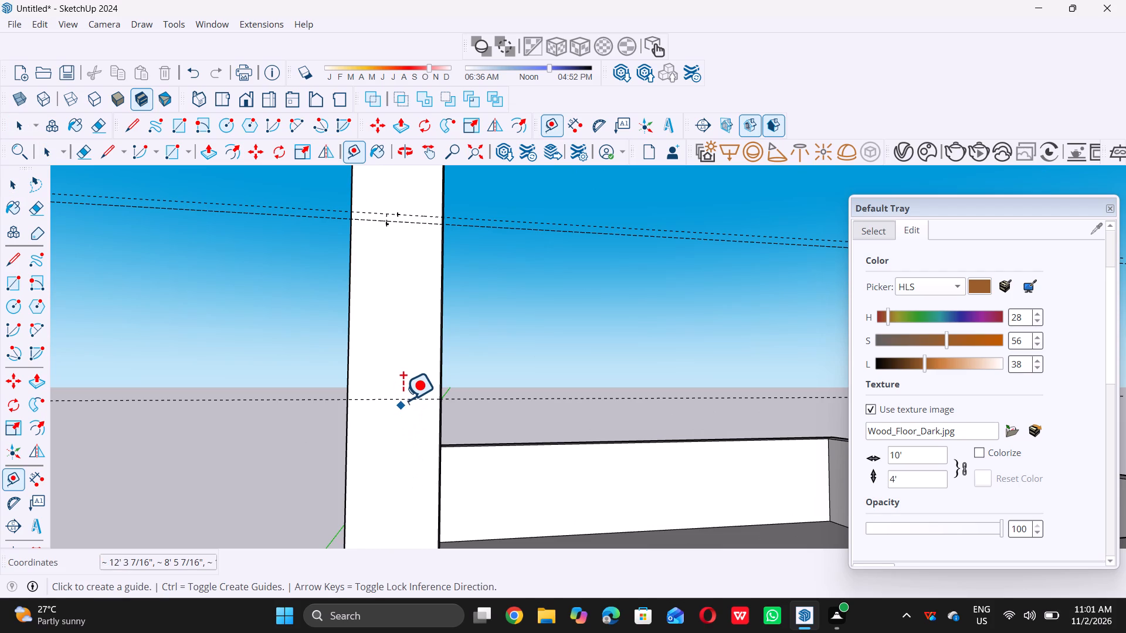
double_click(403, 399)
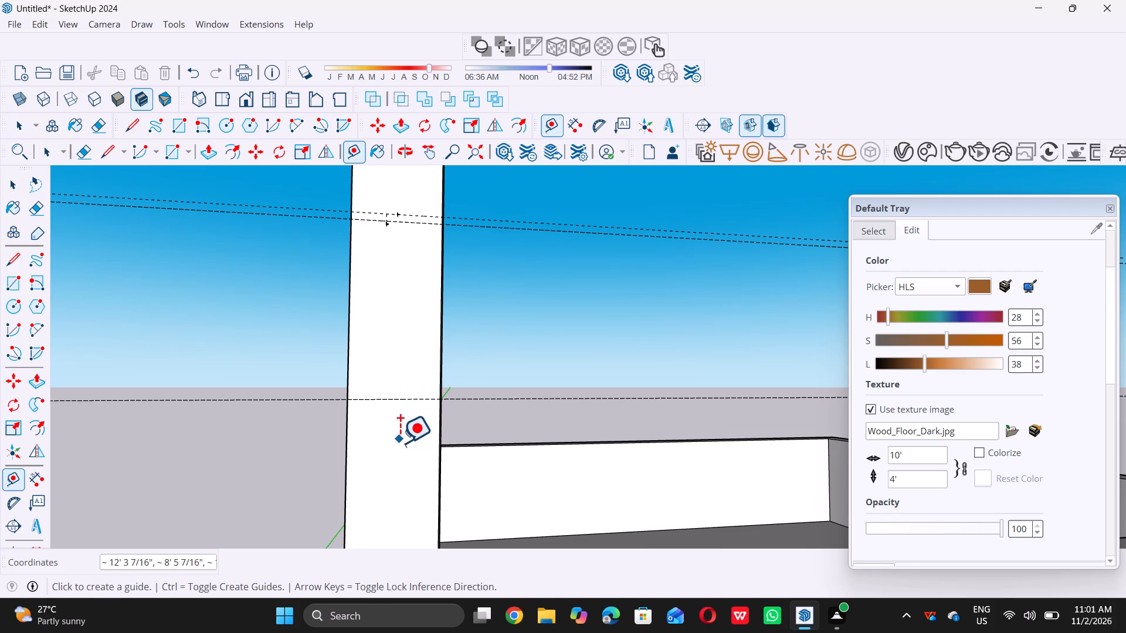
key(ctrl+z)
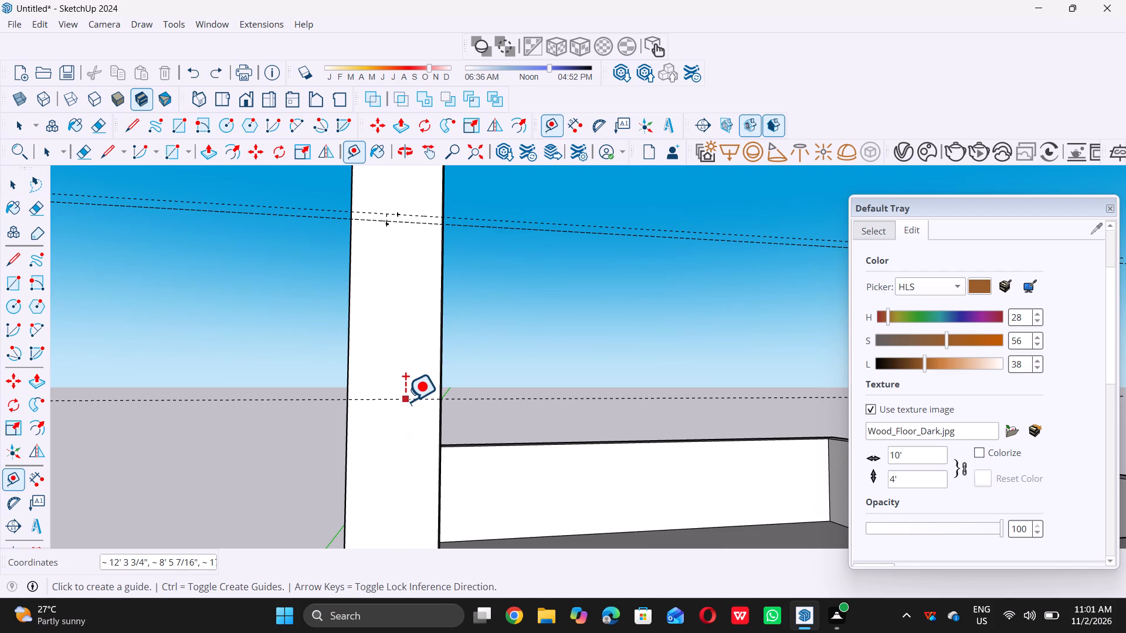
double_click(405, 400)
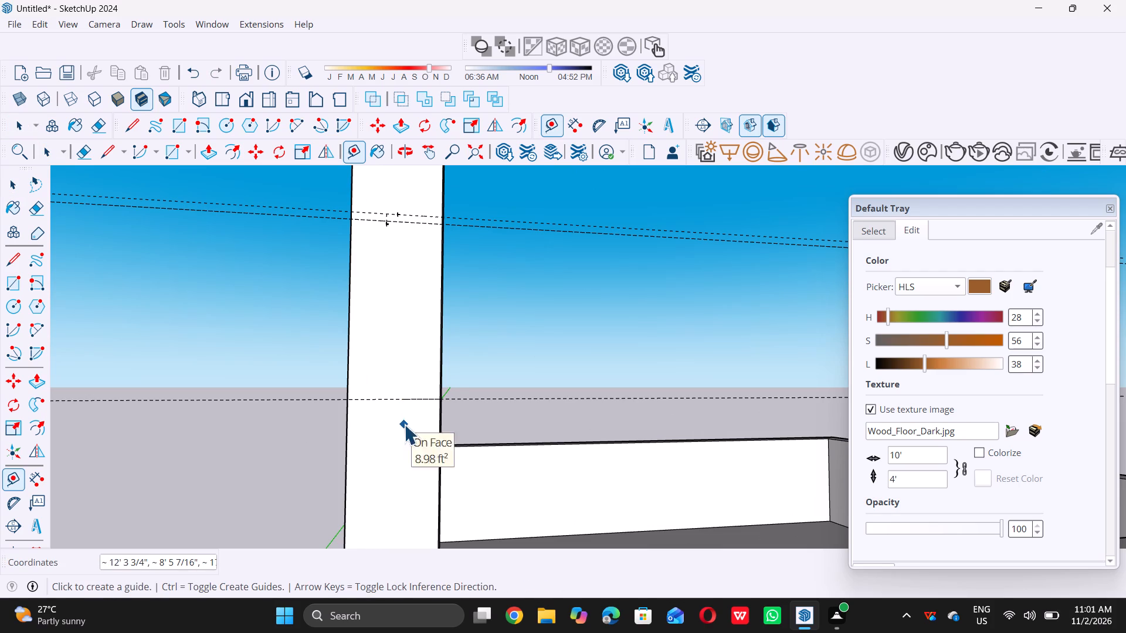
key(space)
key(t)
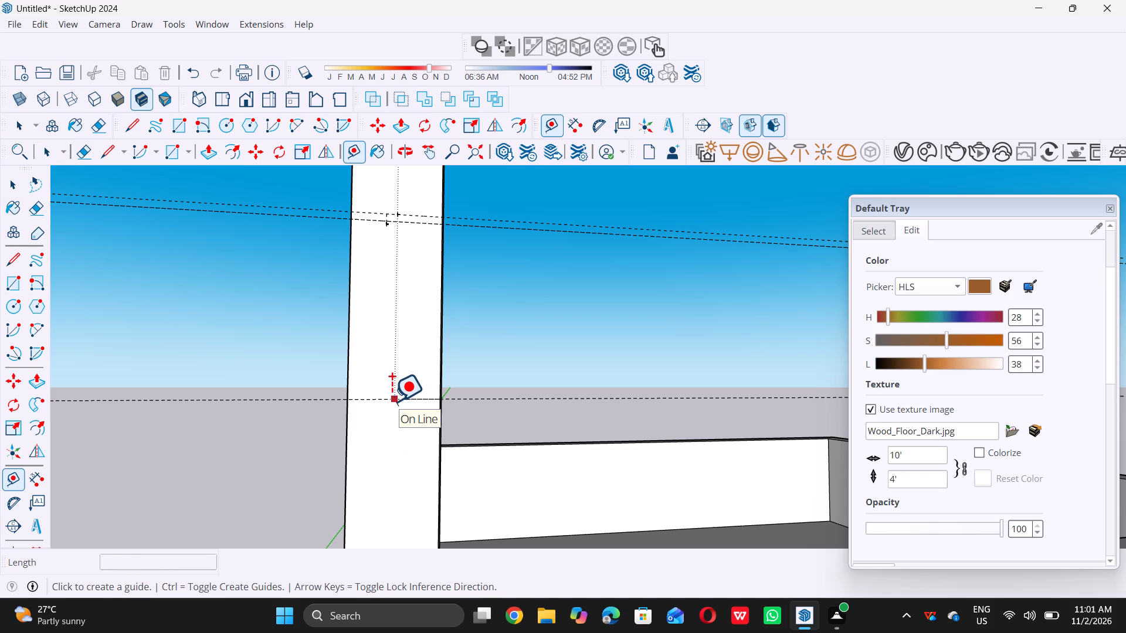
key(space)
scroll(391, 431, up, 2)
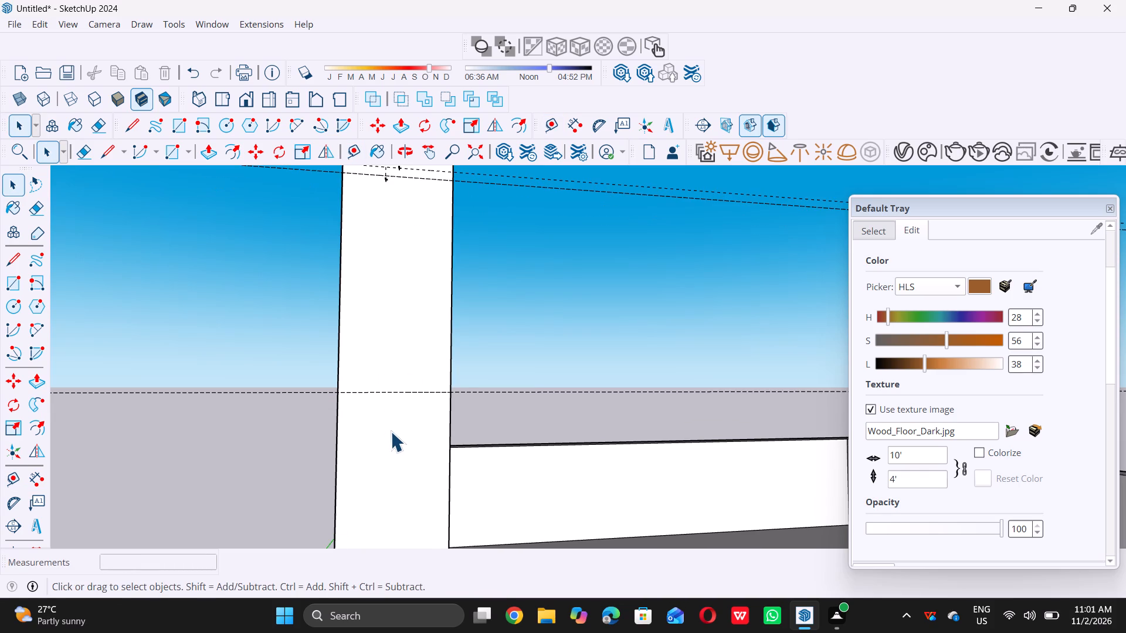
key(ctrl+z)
Place a guide 1" below the lowest guide on the lower left post to complete the third pair.
key(t)
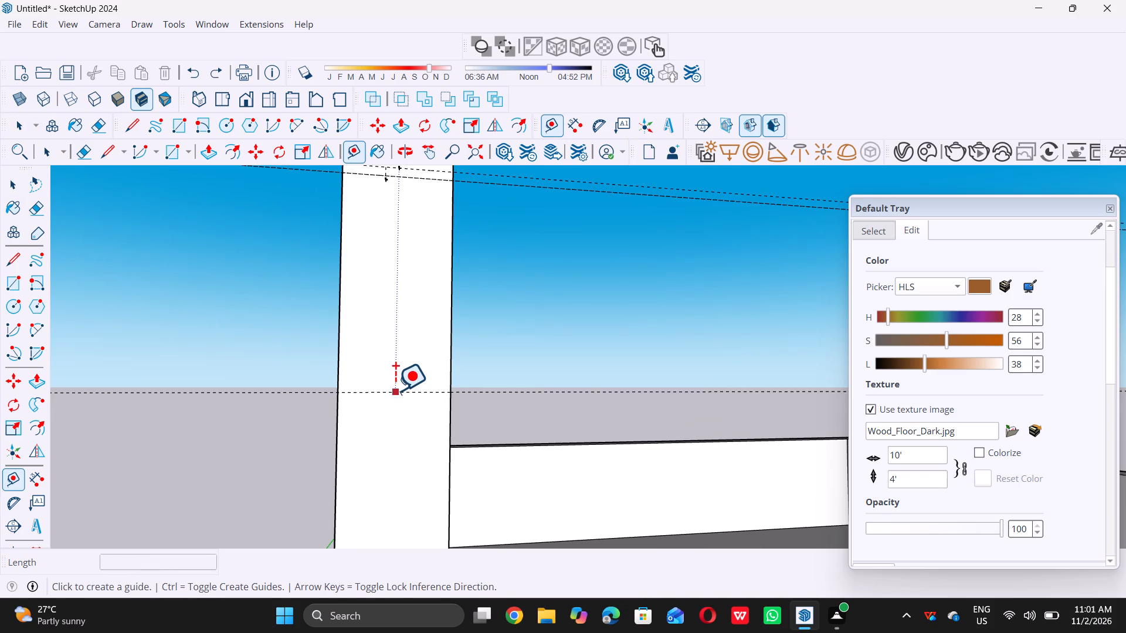
triple_click(395, 390)
click(395, 392)
key(space)
key(t)
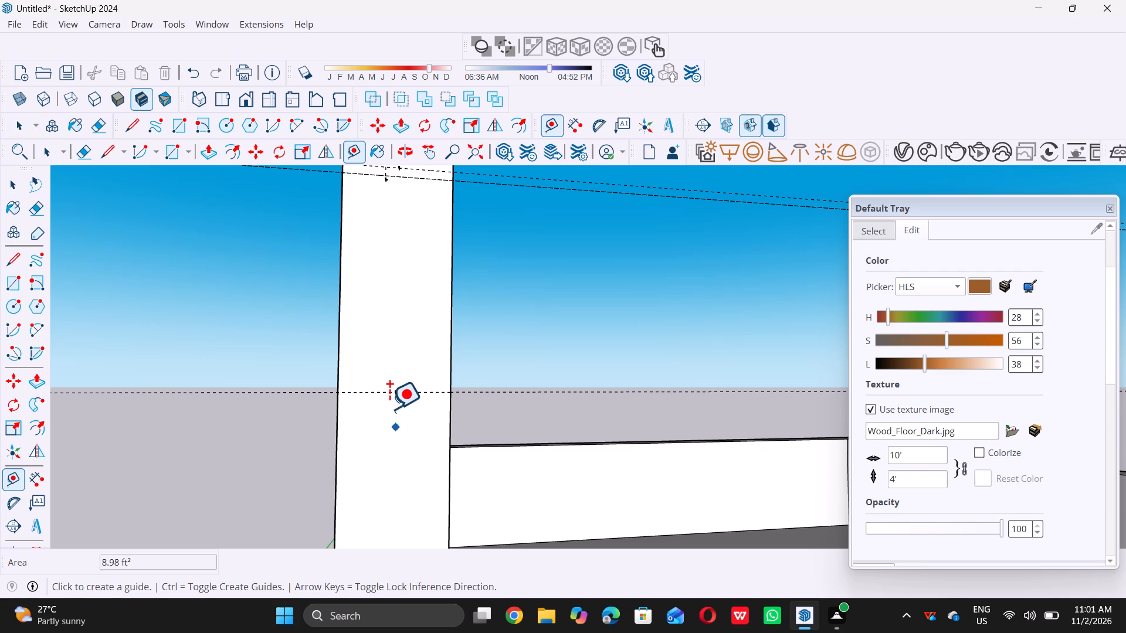
scroll(382, 401, up, 3)
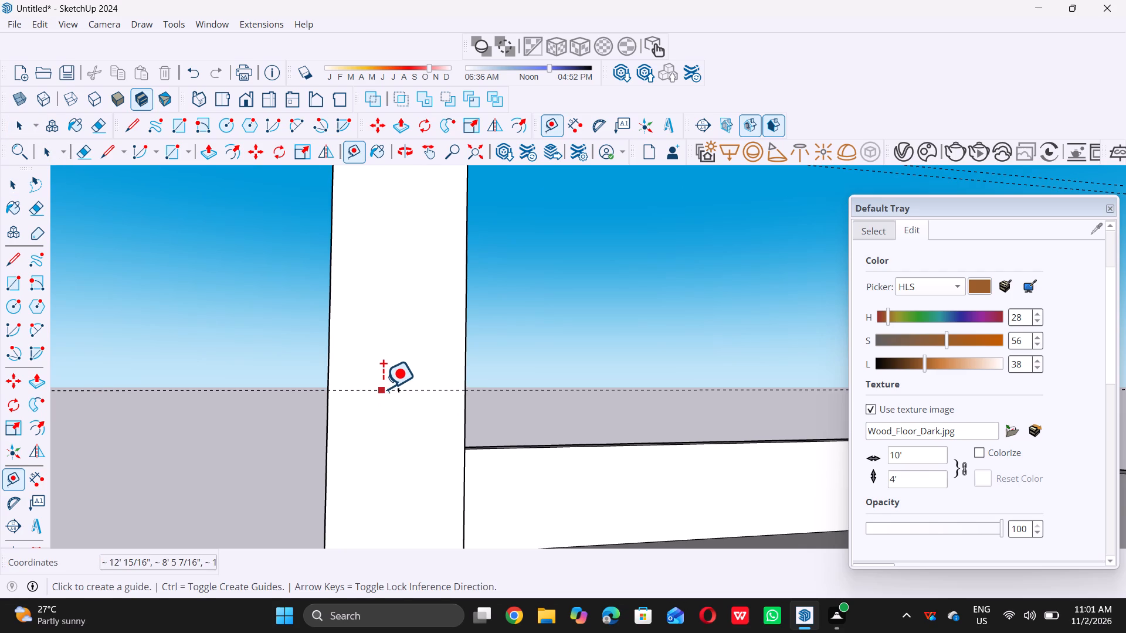
click(383, 388)
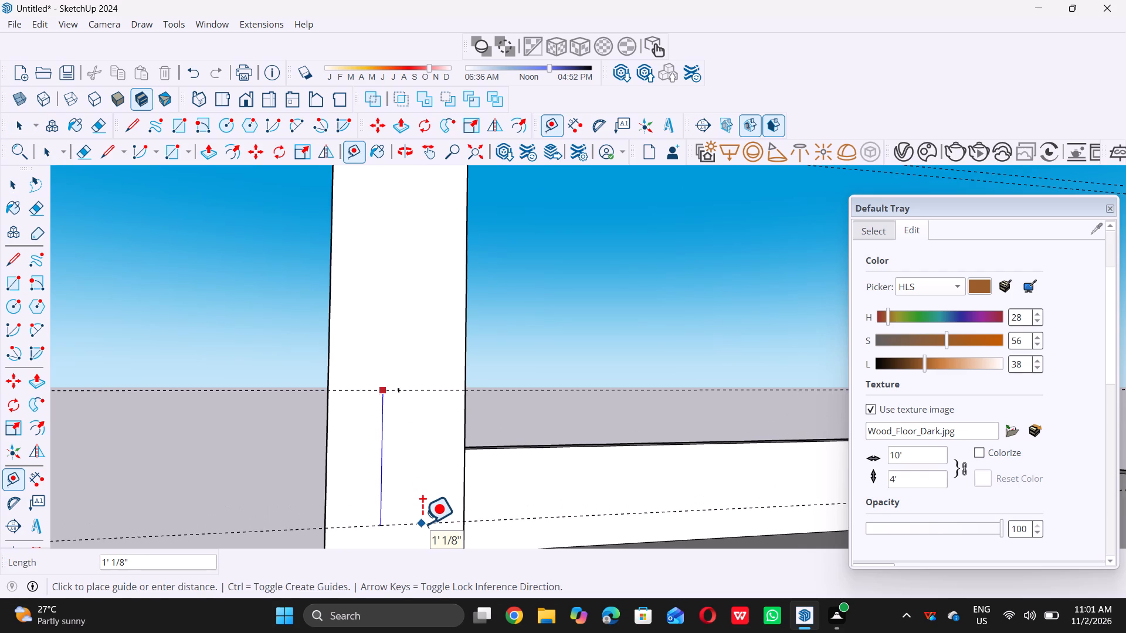
key(1)
key(shift+quotedbl)
key(Return)
key(space)
Draw a 1" by about 1' rectangle across the left post's front face between the uppermost pair of guides.
scroll(368, 530, down, 13)
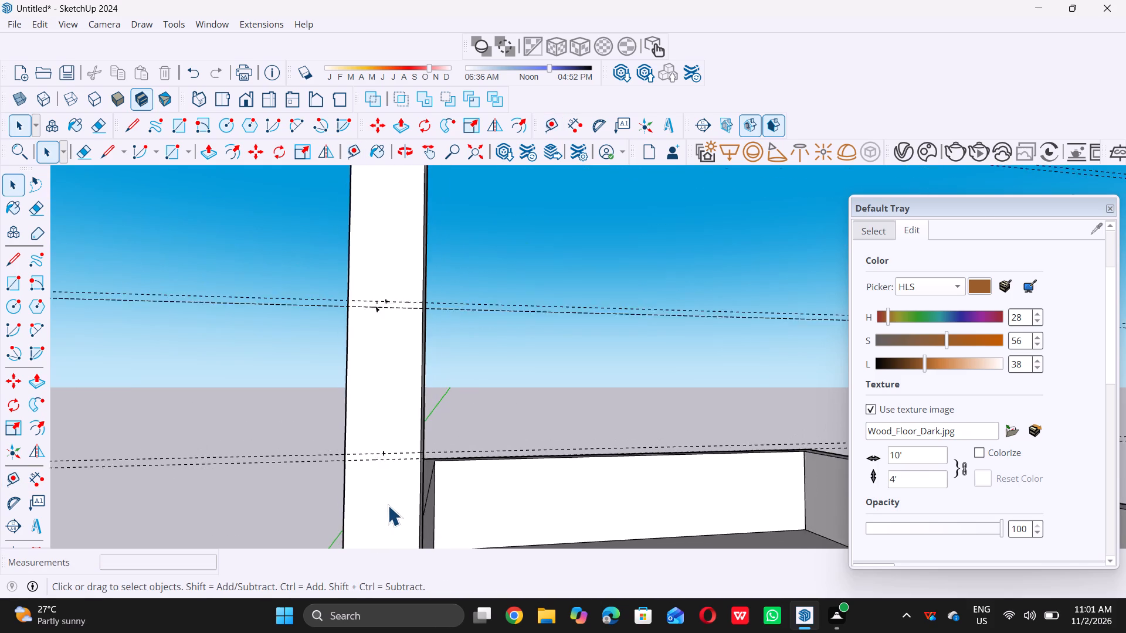
scroll(388, 505, down, 19)
scroll(399, 435, up, 4)
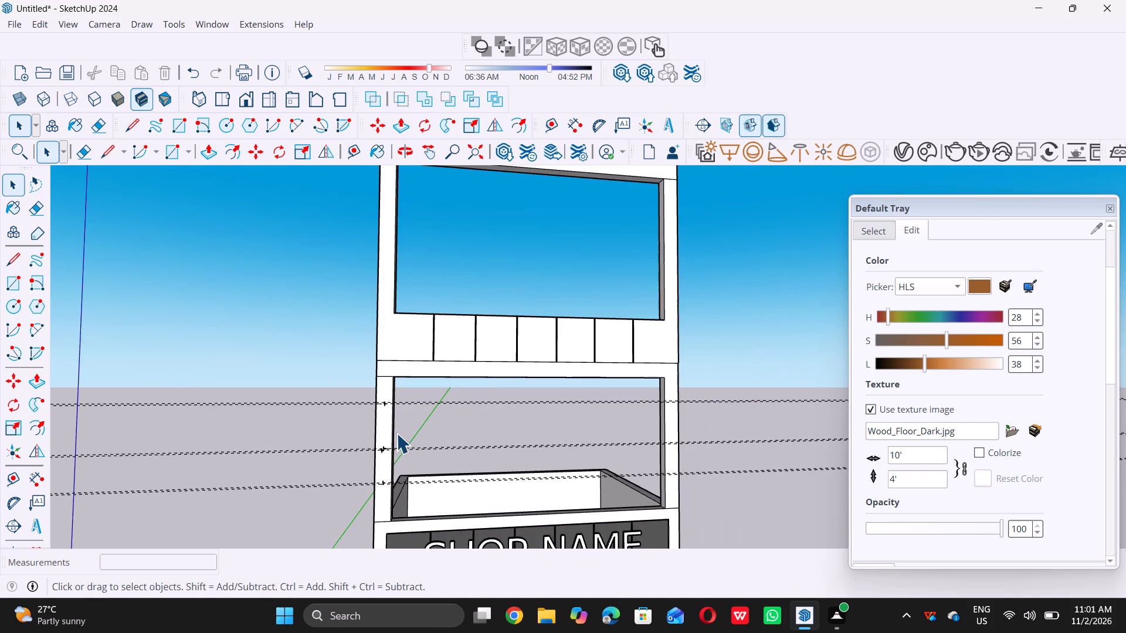
scroll(396, 433, up, 7)
scroll(340, 325, up, 8)
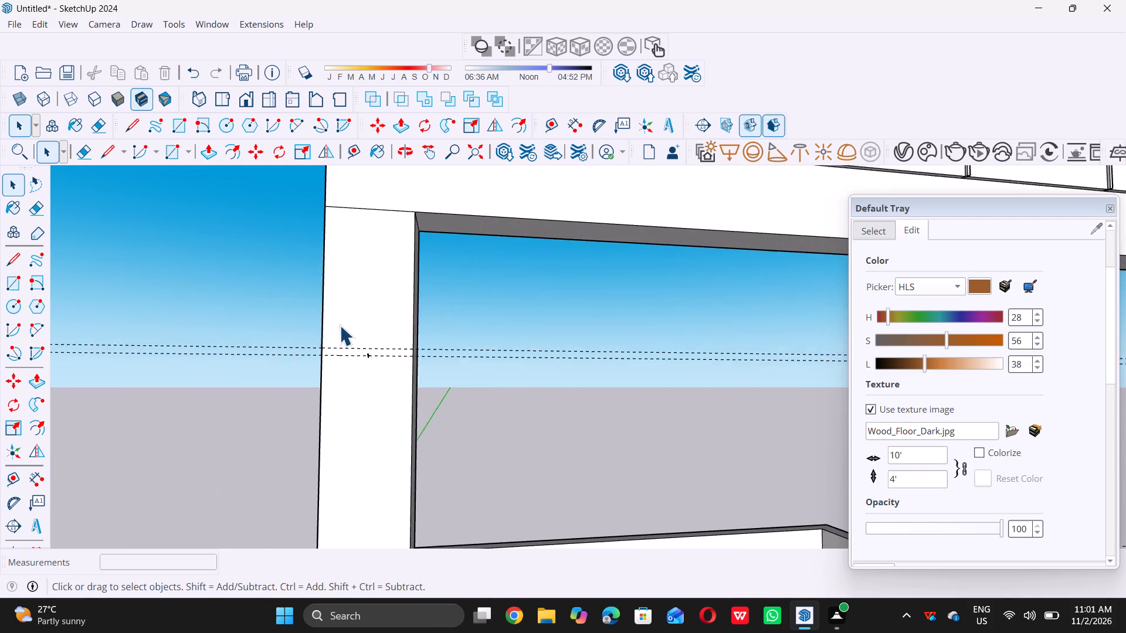
scroll(340, 325, up, 7)
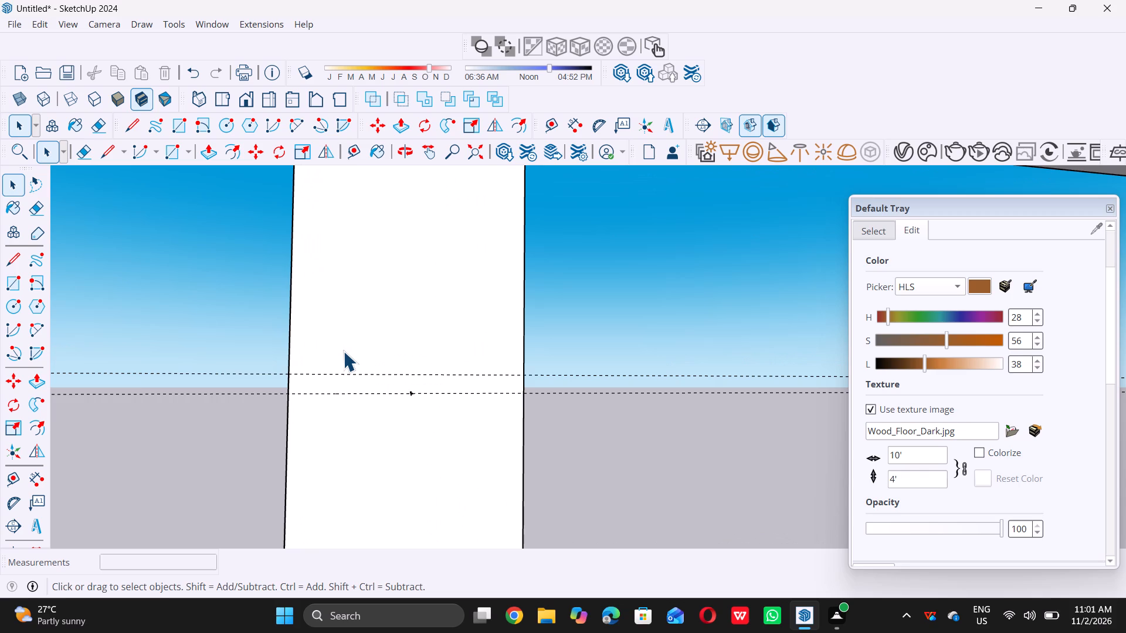
key(r)
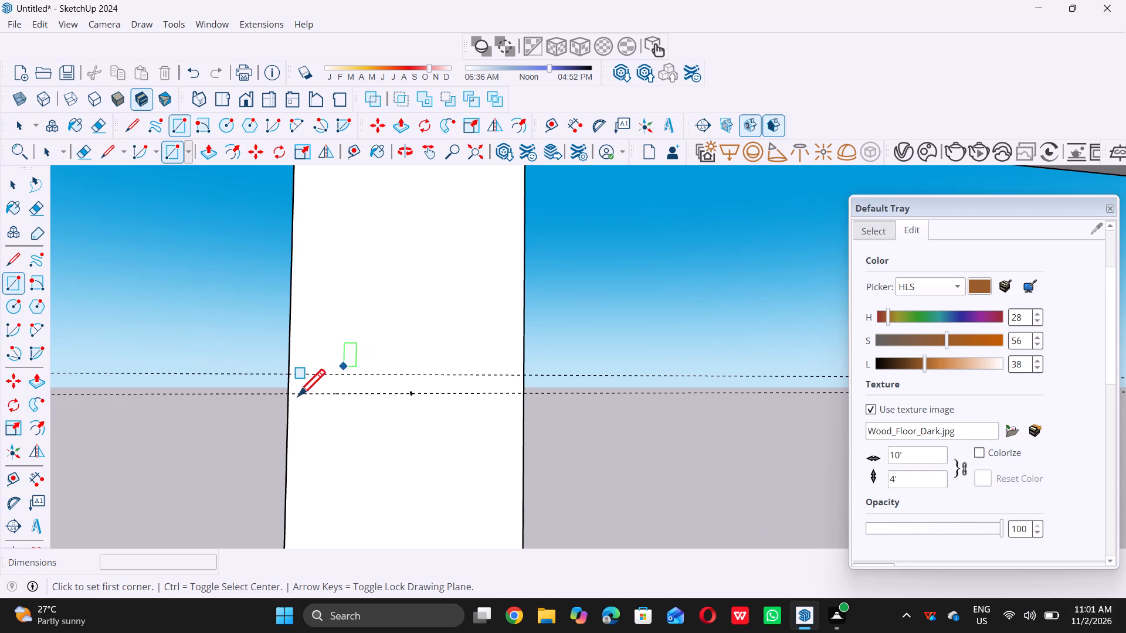
scroll(297, 395, up, 6)
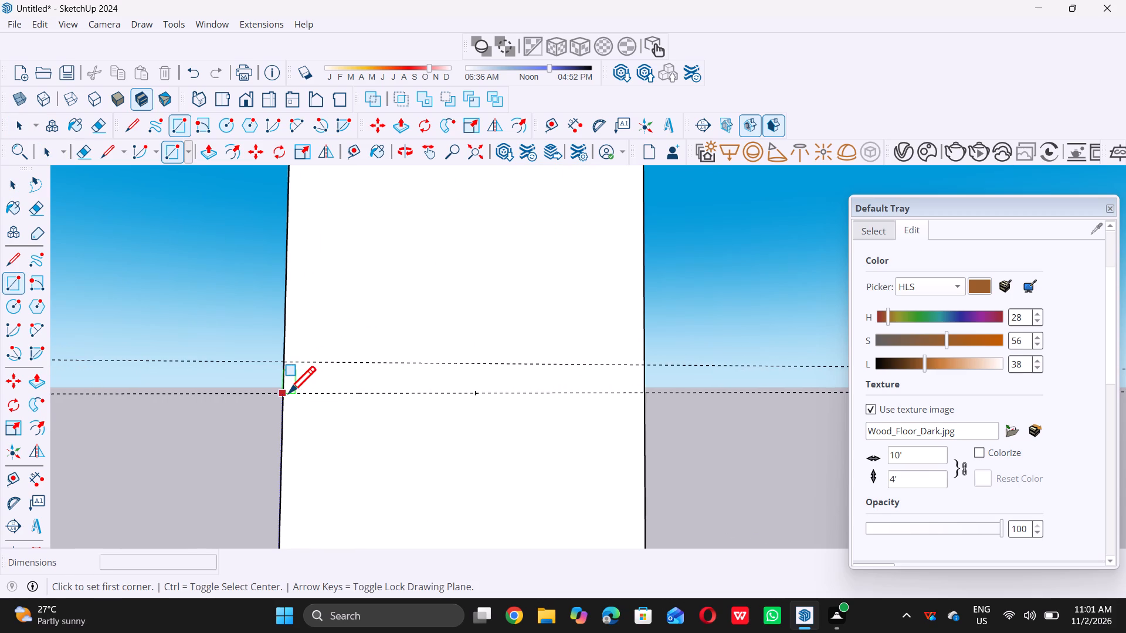
double_click(288, 392)
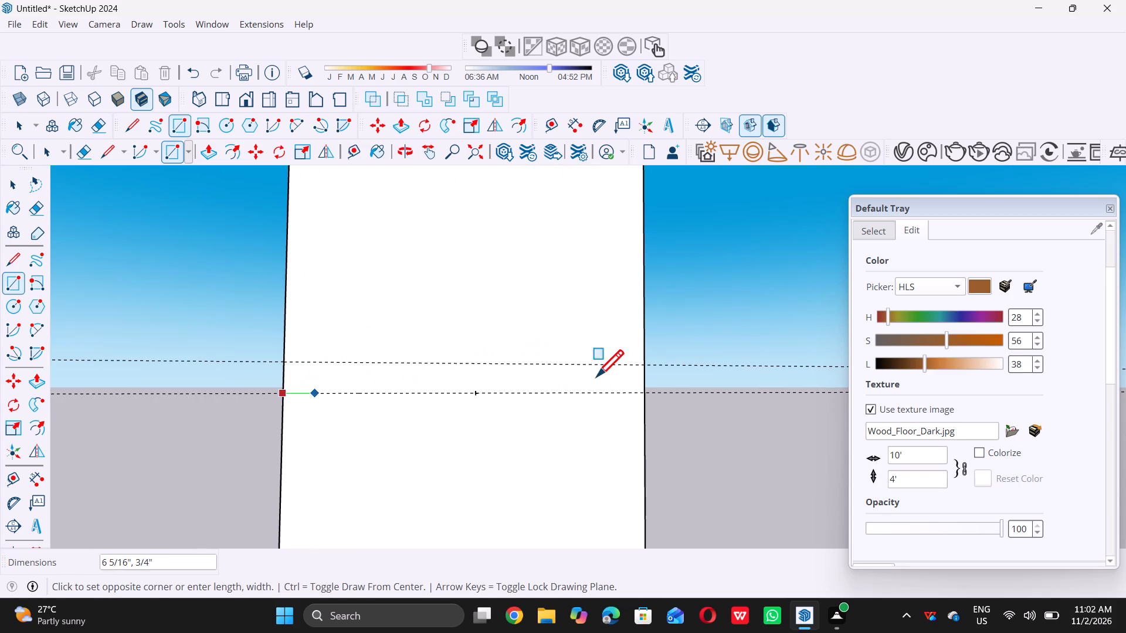
double_click(644, 364)
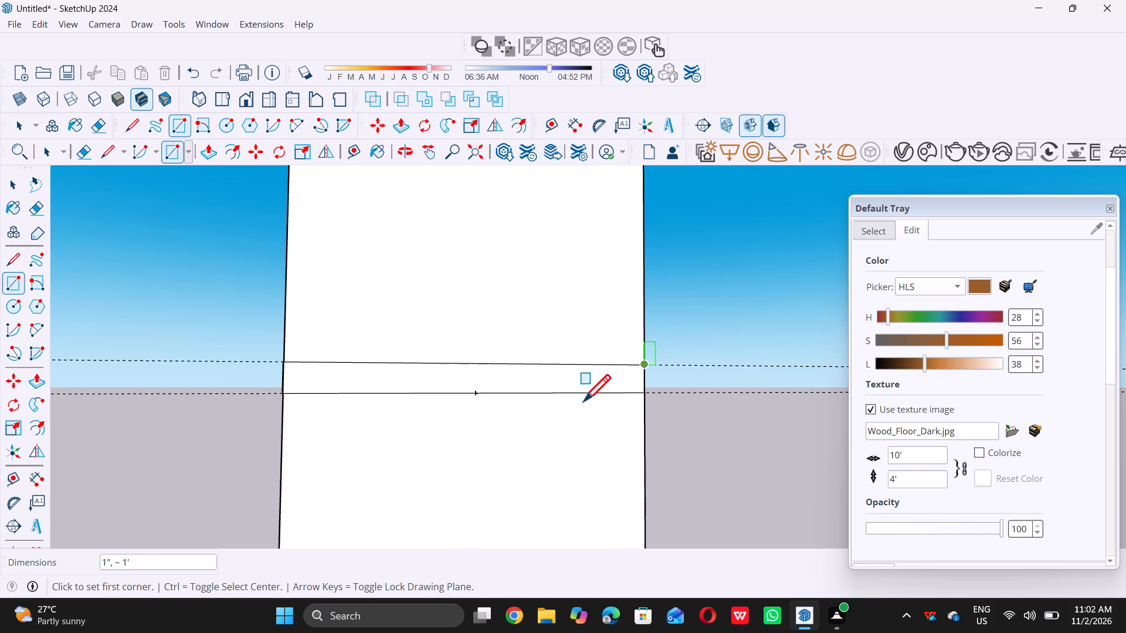
Draw a 1" by 1' rectangle across the lower right post's front face between the uppermost pair of guides.
scroll(357, 428, down, 20)
scroll(357, 428, down, 2)
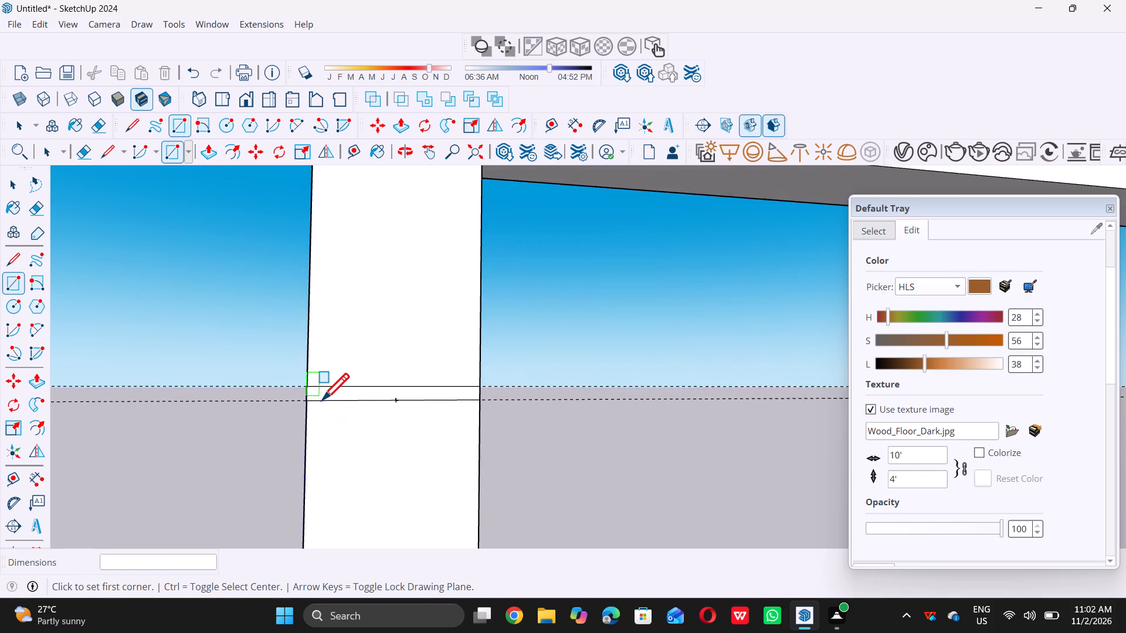
scroll(322, 400, down, 20)
scroll(322, 400, down, 4)
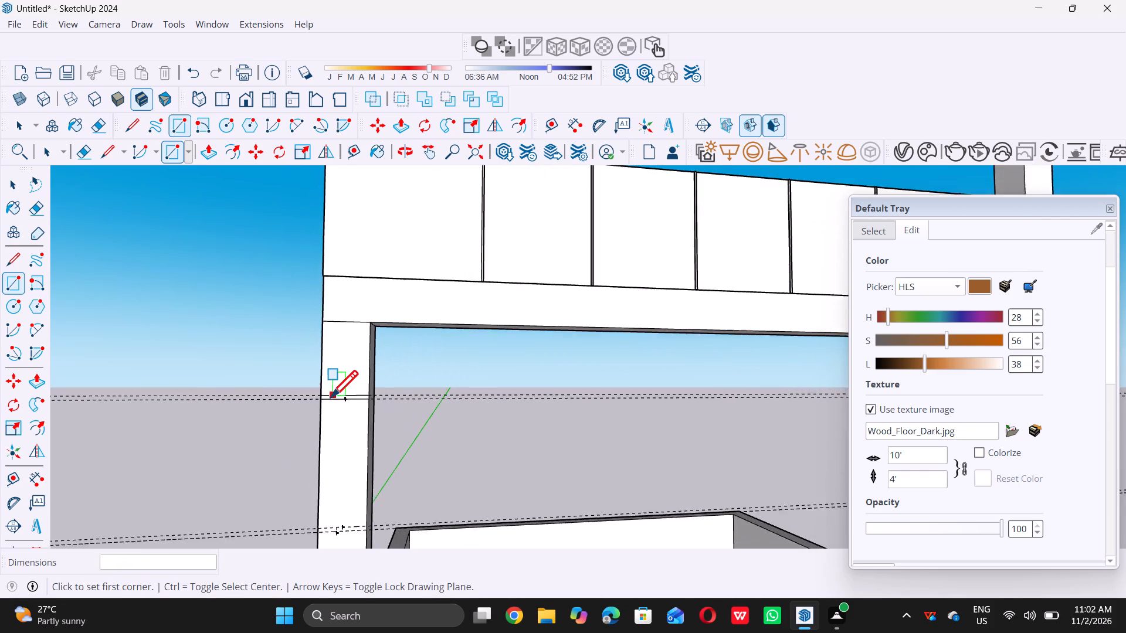
scroll(331, 397, down, 14)
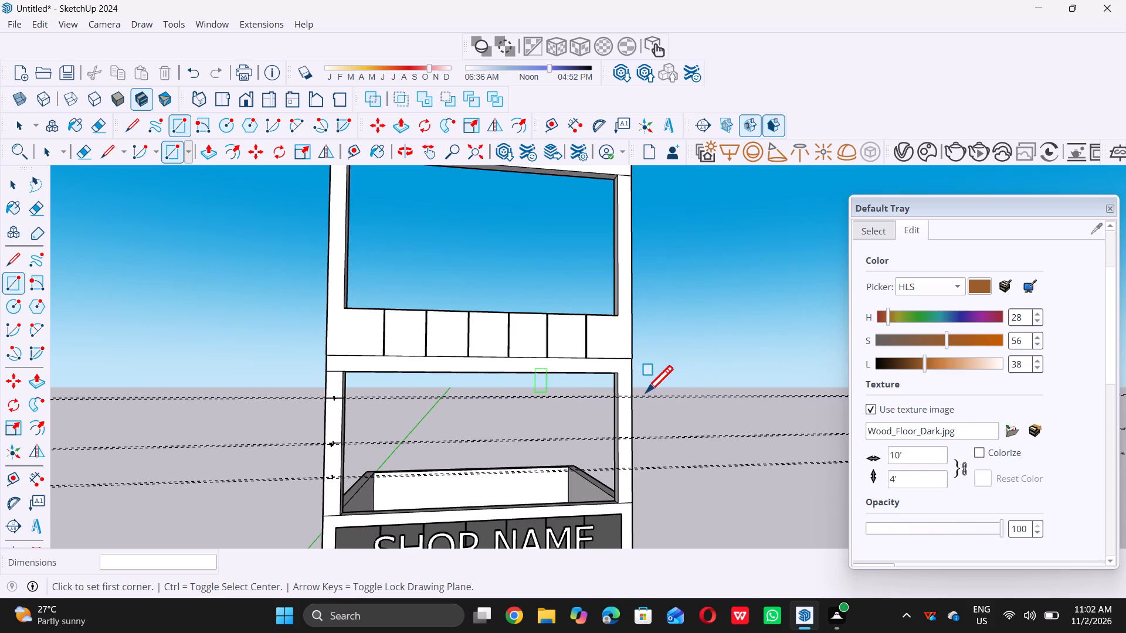
scroll(640, 393, up, 20)
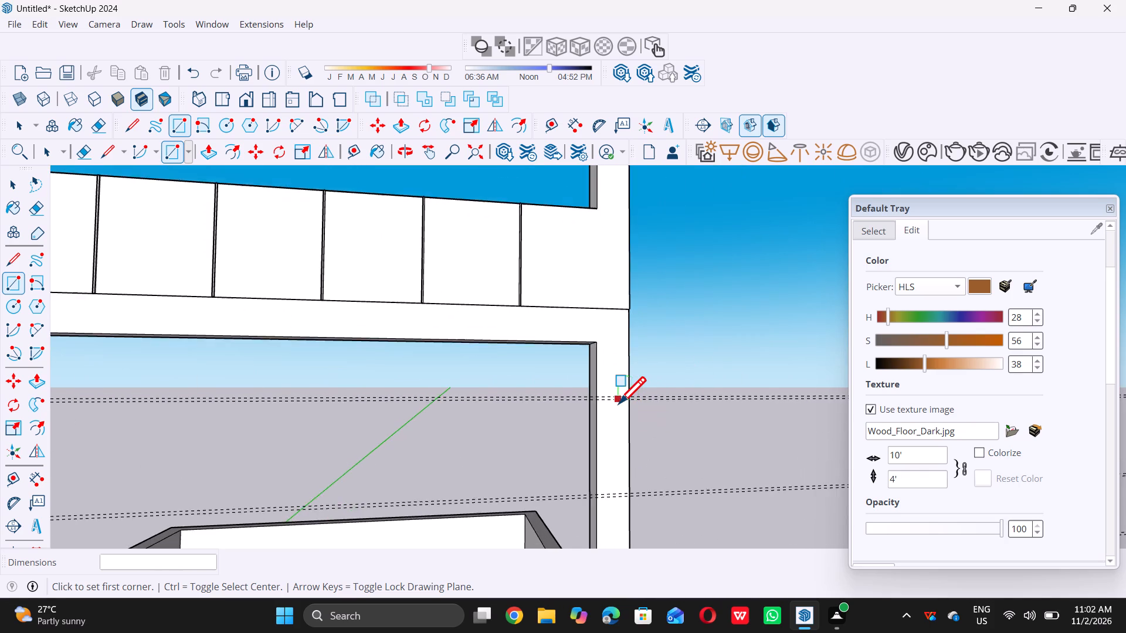
scroll(611, 396, up, 12)
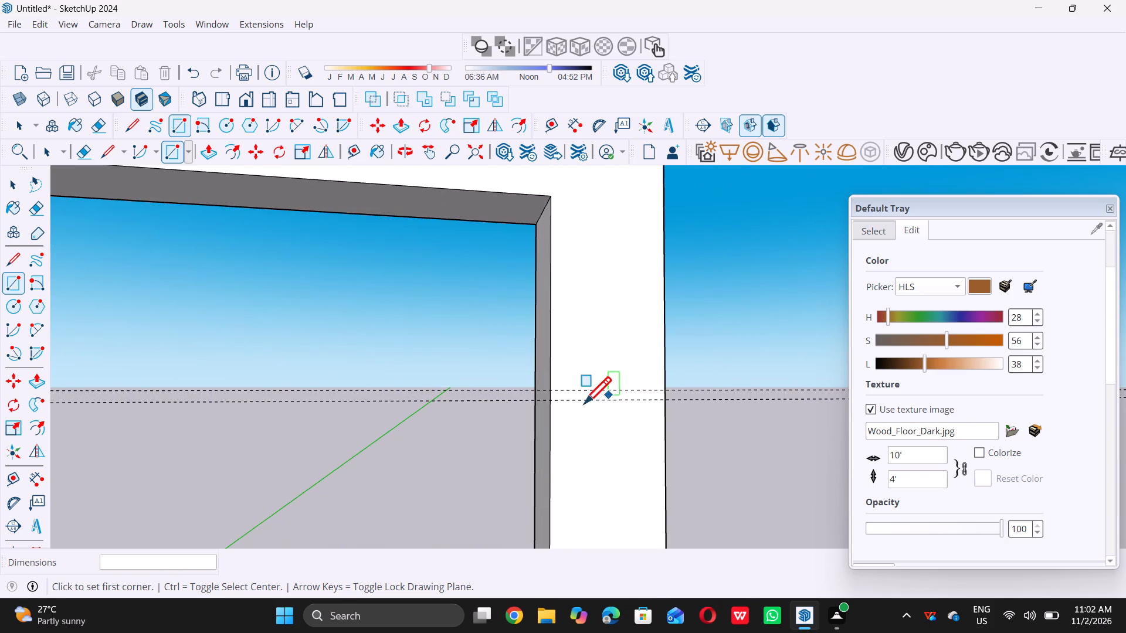
scroll(584, 403, up, 2)
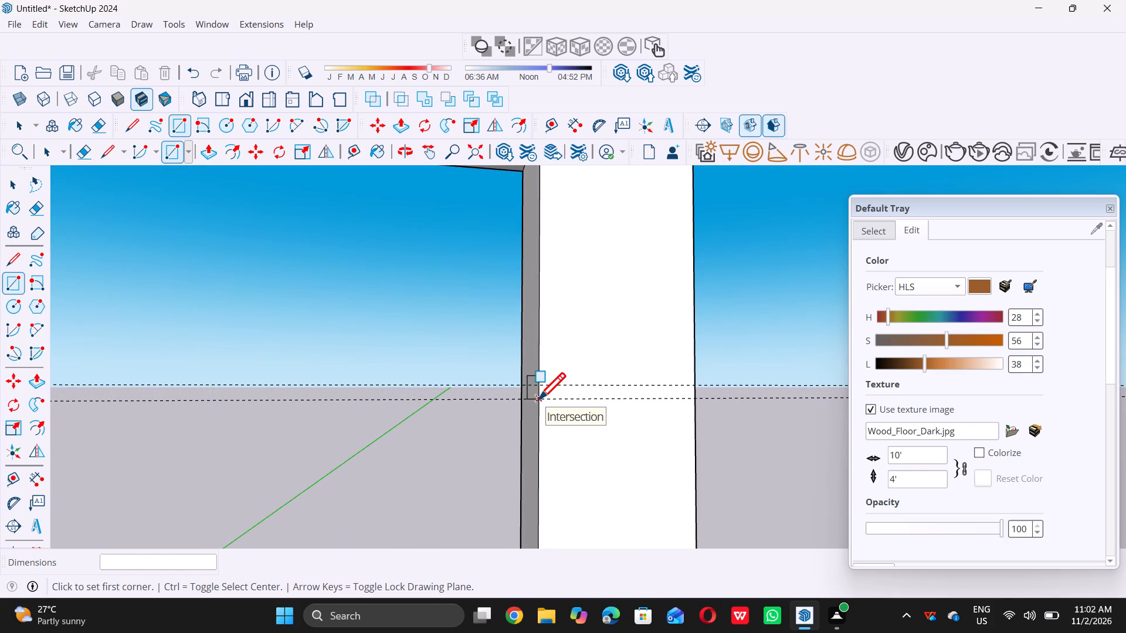
click(542, 398)
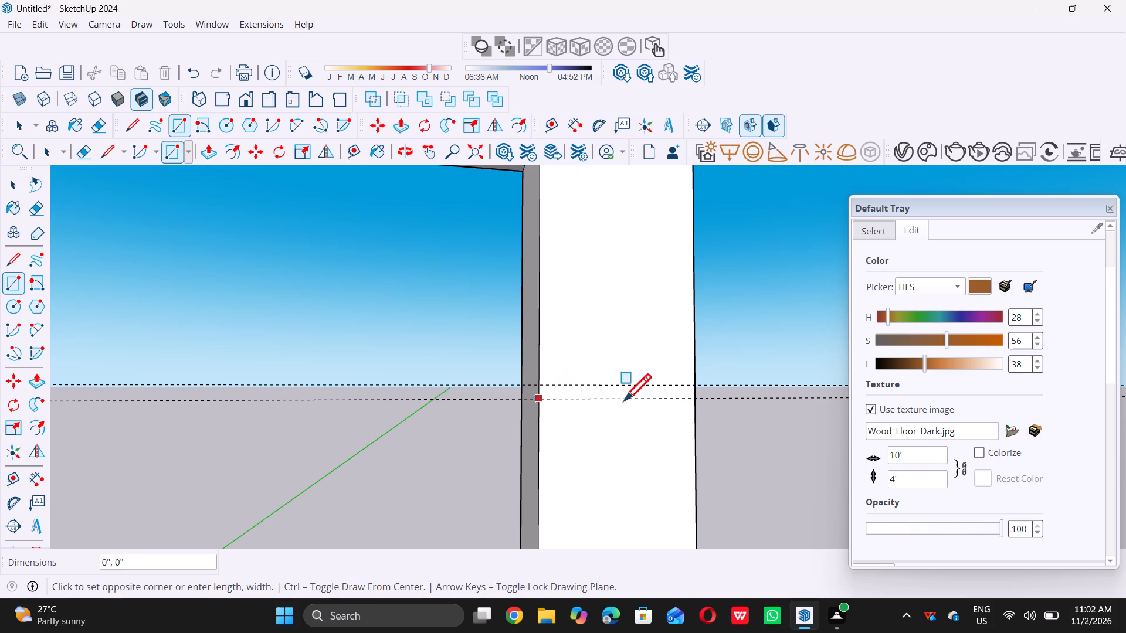
triple_click(696, 383)
scroll(615, 372, down, 13)
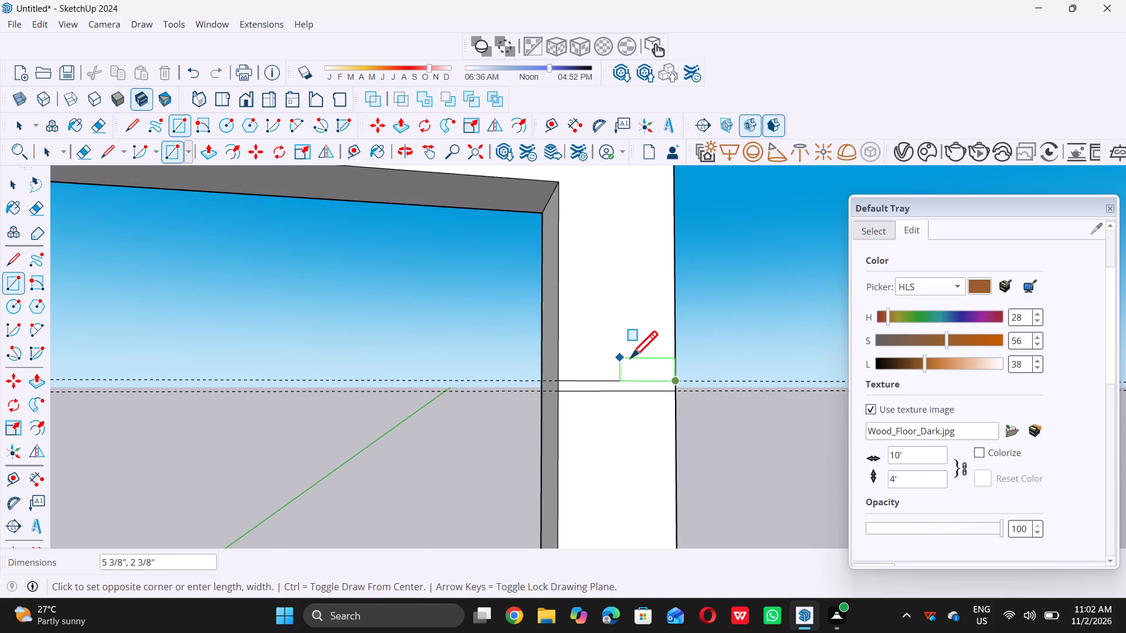
scroll(630, 358, down, 18)
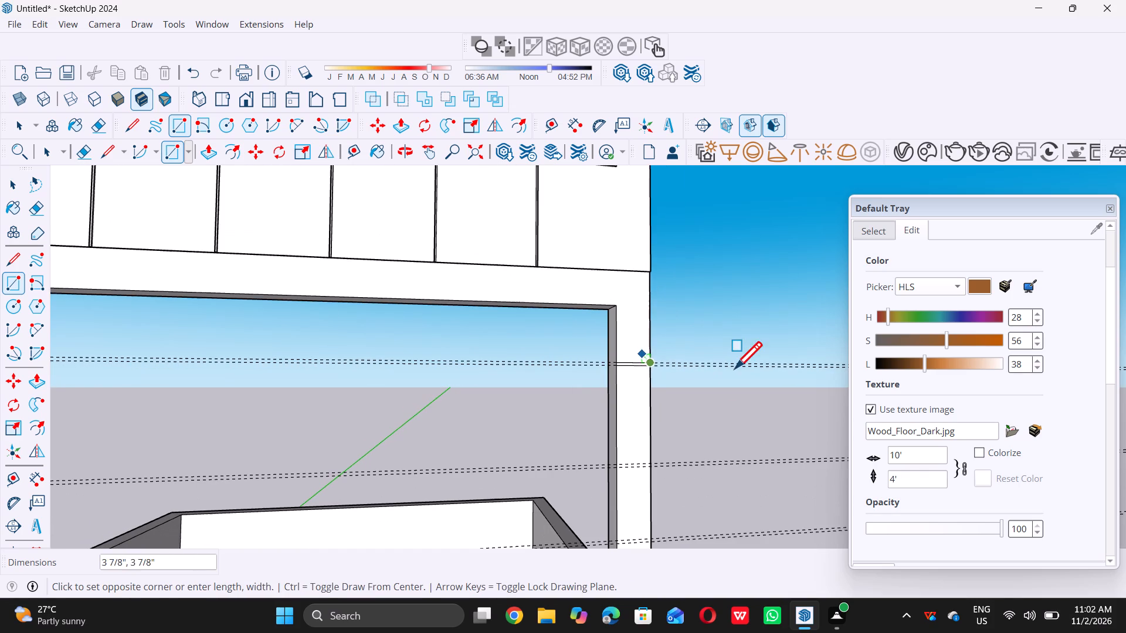
key(space)
Draw a 1" by 1' rectangle across the right post's front face between the middle pair of guides.
scroll(554, 362, down, 8)
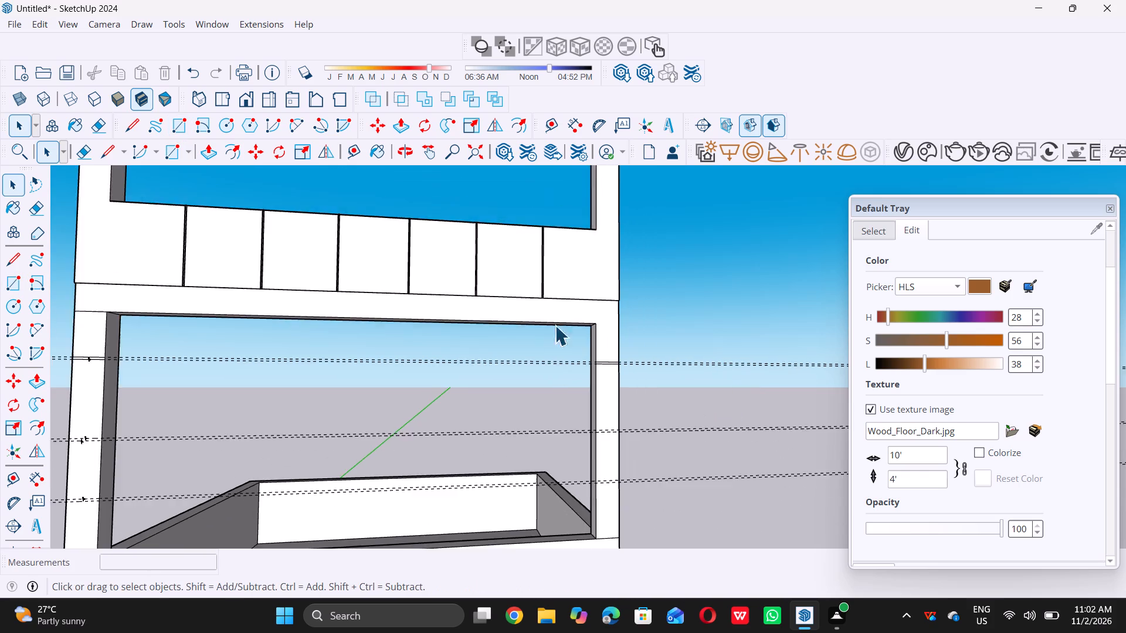
scroll(555, 325, down, 5)
scroll(571, 386, up, 10)
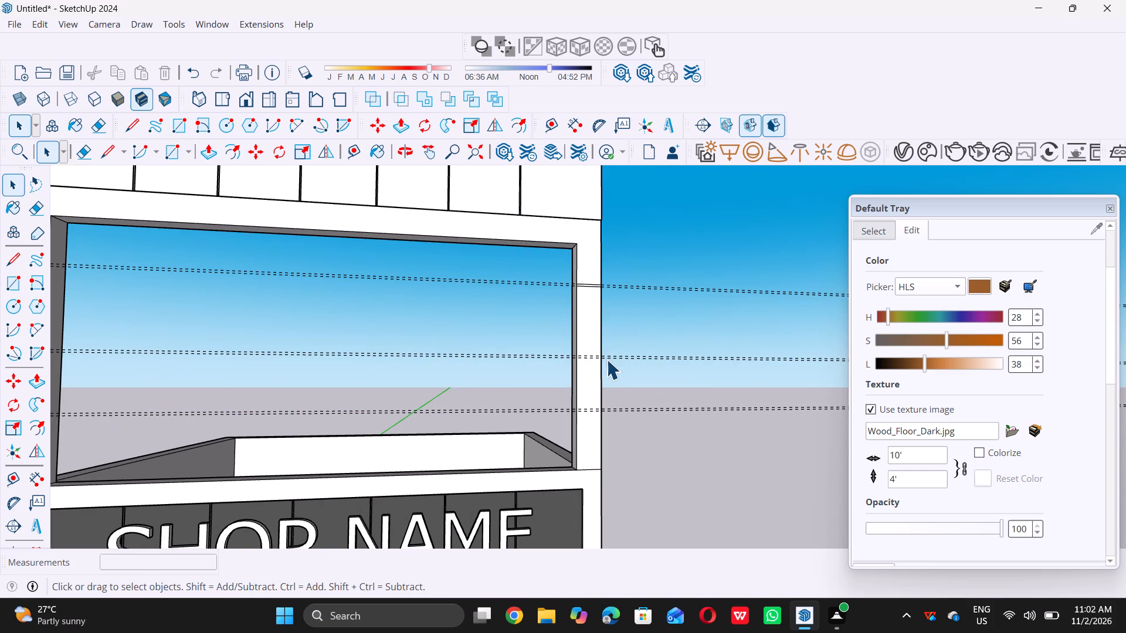
scroll(606, 359, up, 10)
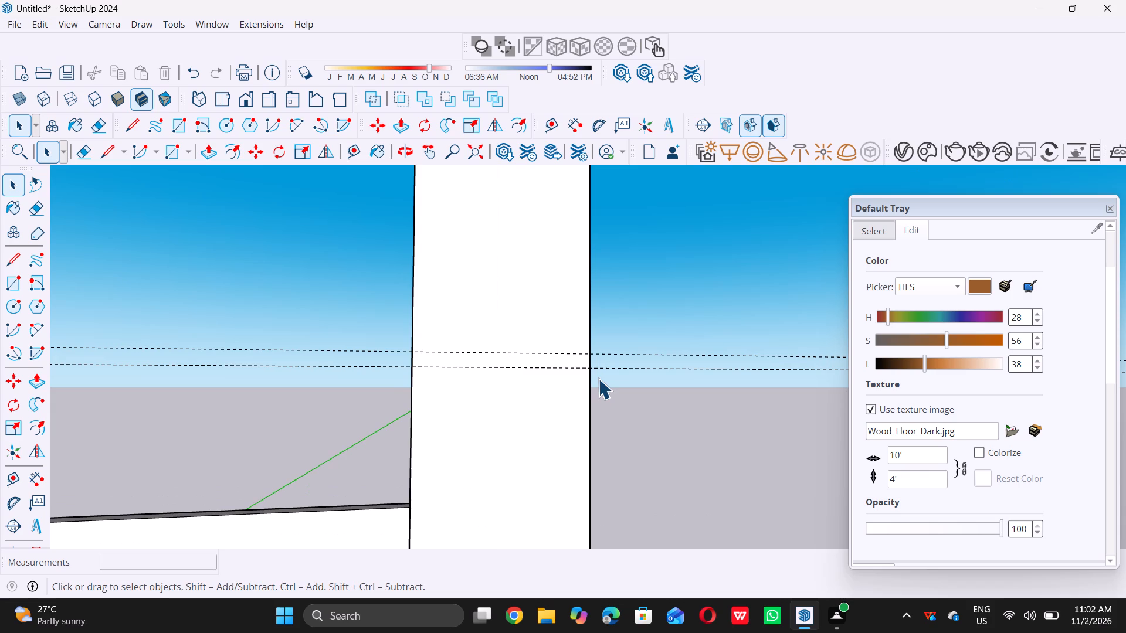
key(r)
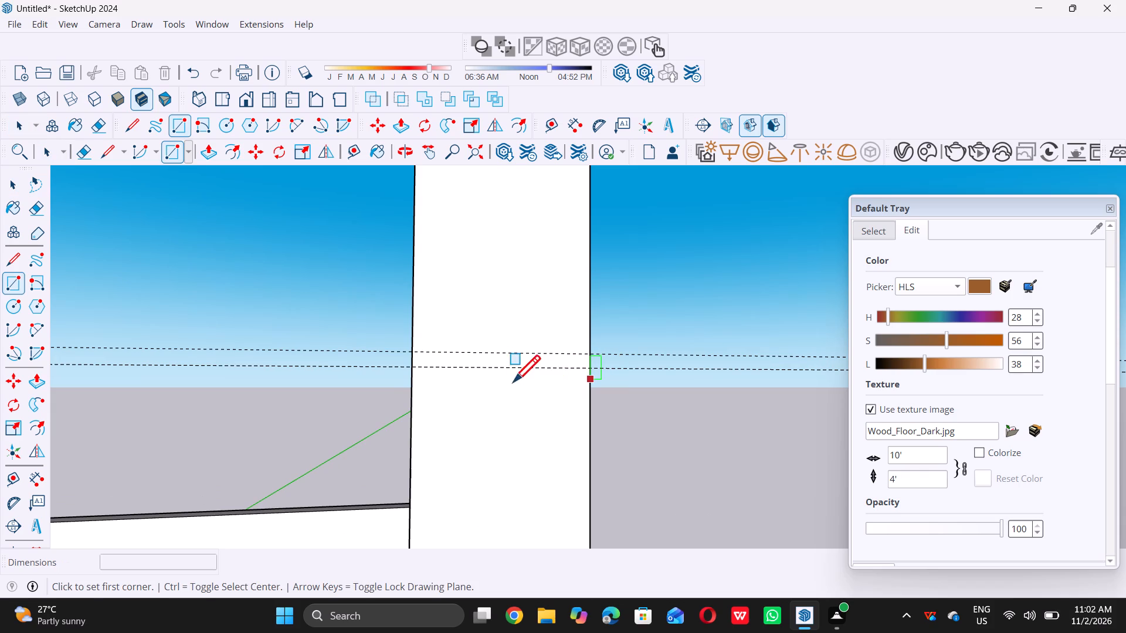
double_click(413, 365)
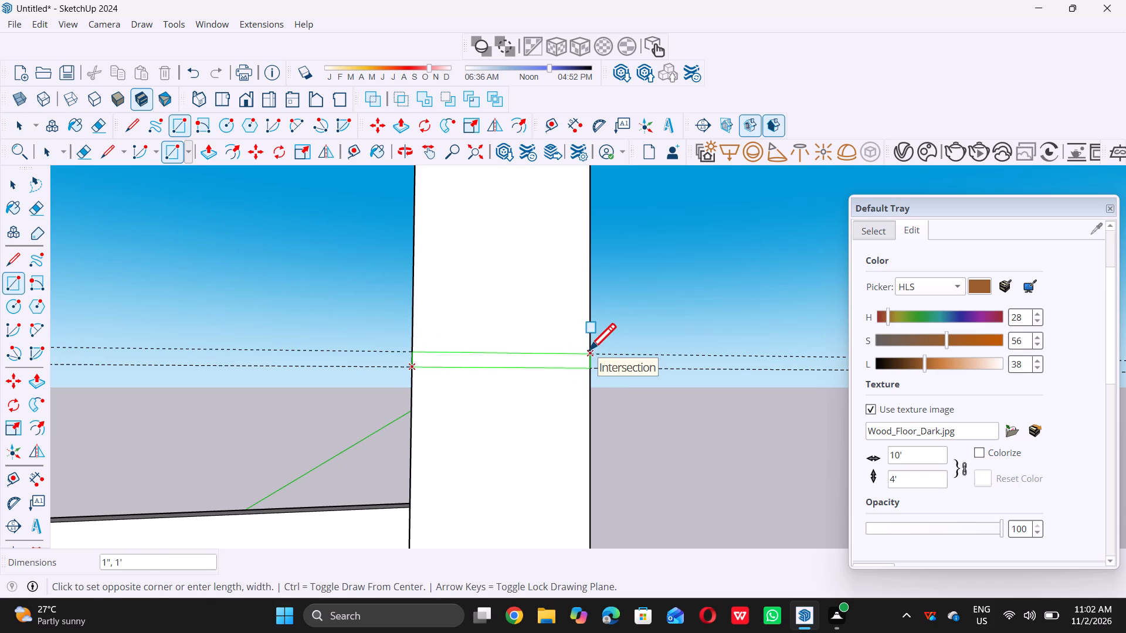
double_click(589, 350)
Draw a 1" by 1' rectangle across the right post's front face between the lowest pair of guides.
scroll(496, 339, down, 17)
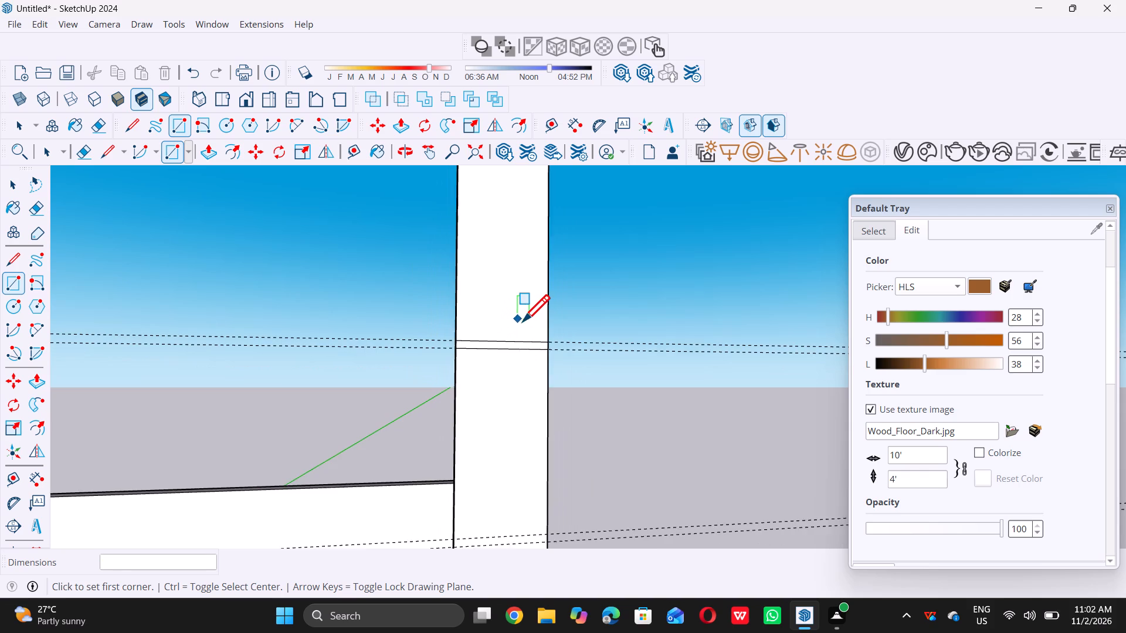
scroll(523, 321, down, 20)
scroll(523, 321, down, 5)
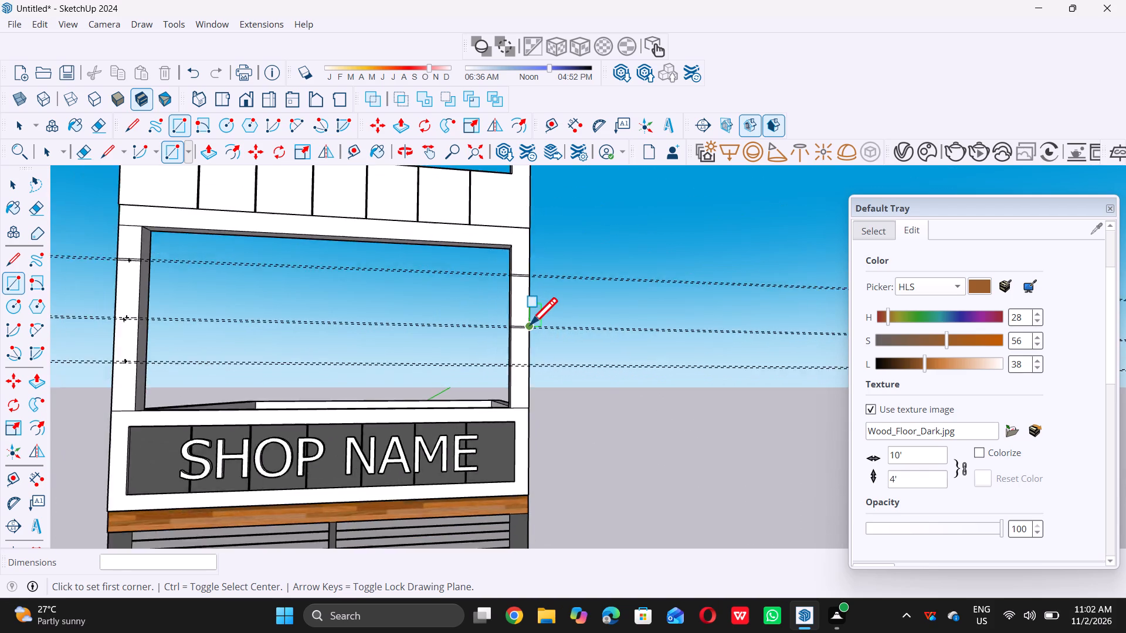
scroll(530, 324, down, 7)
scroll(524, 333, up, 15)
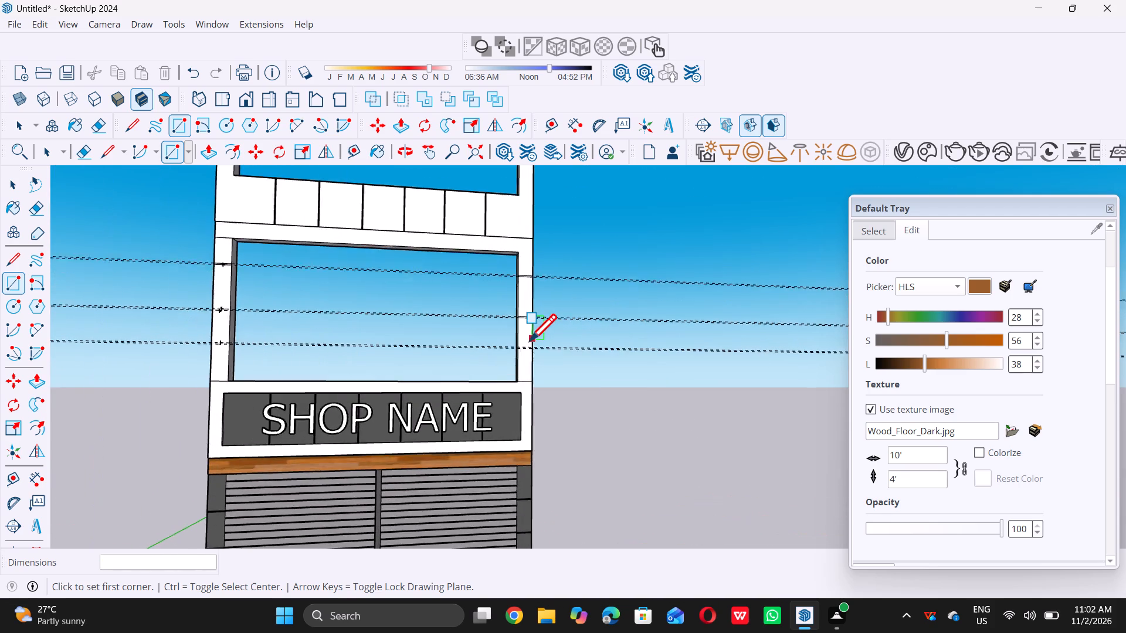
scroll(530, 342, up, 5)
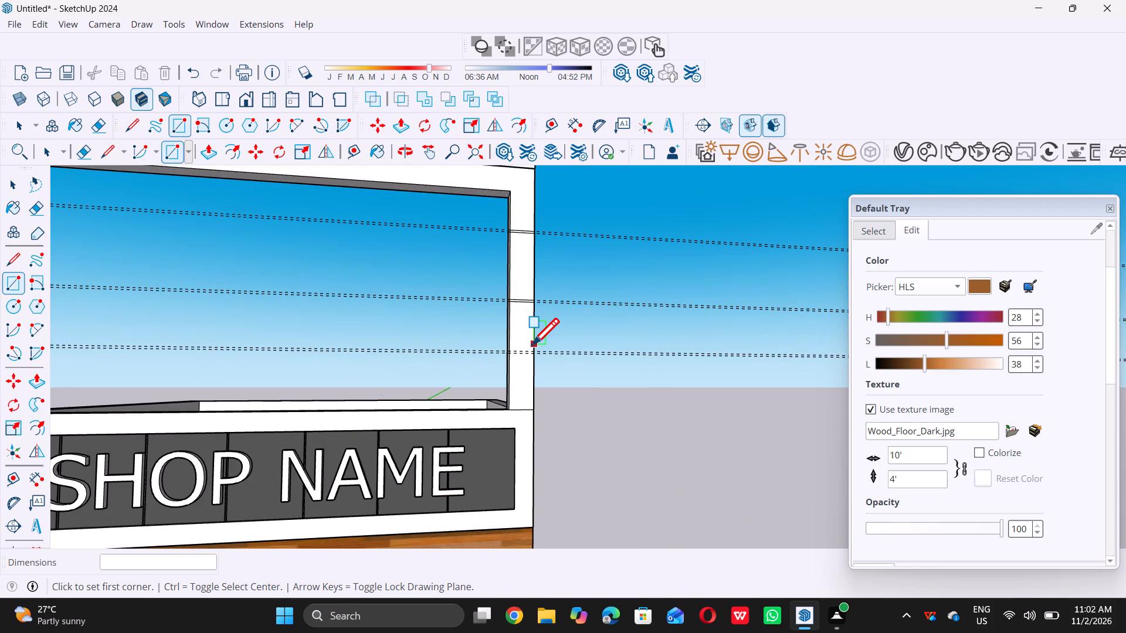
scroll(523, 358, up, 12)
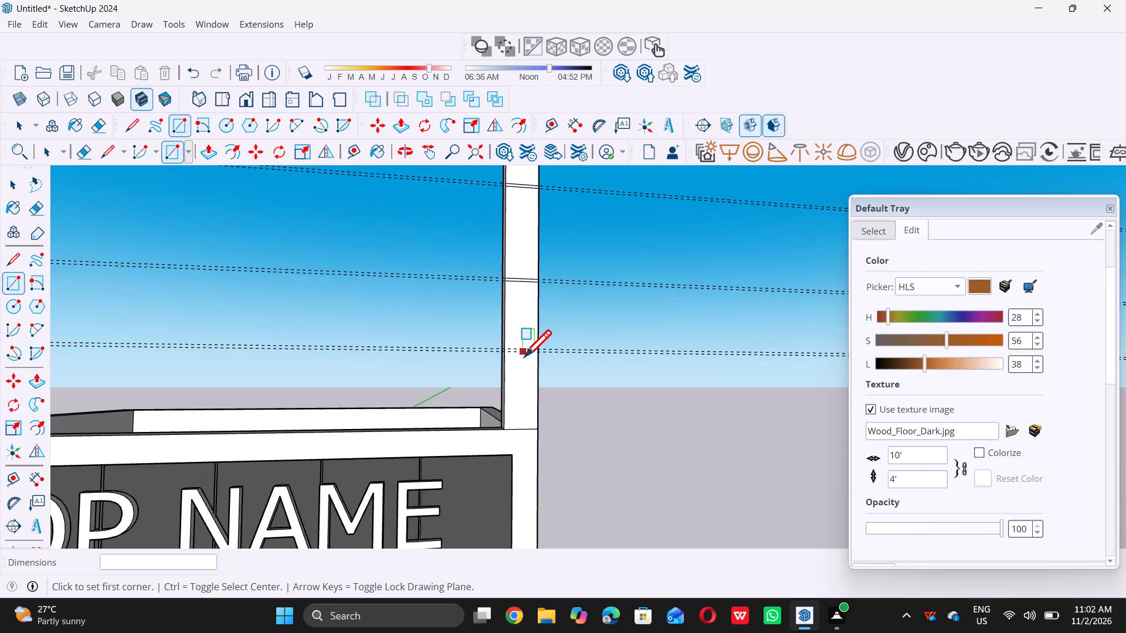
scroll(520, 349, up, 15)
scroll(493, 358, up, 6)
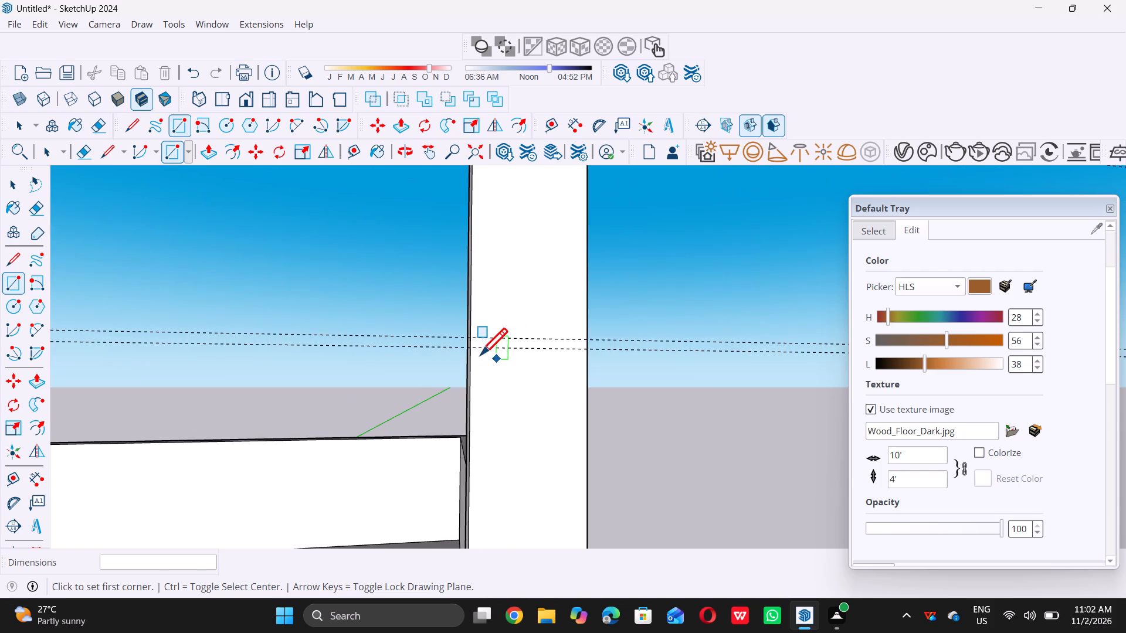
click(468, 346)
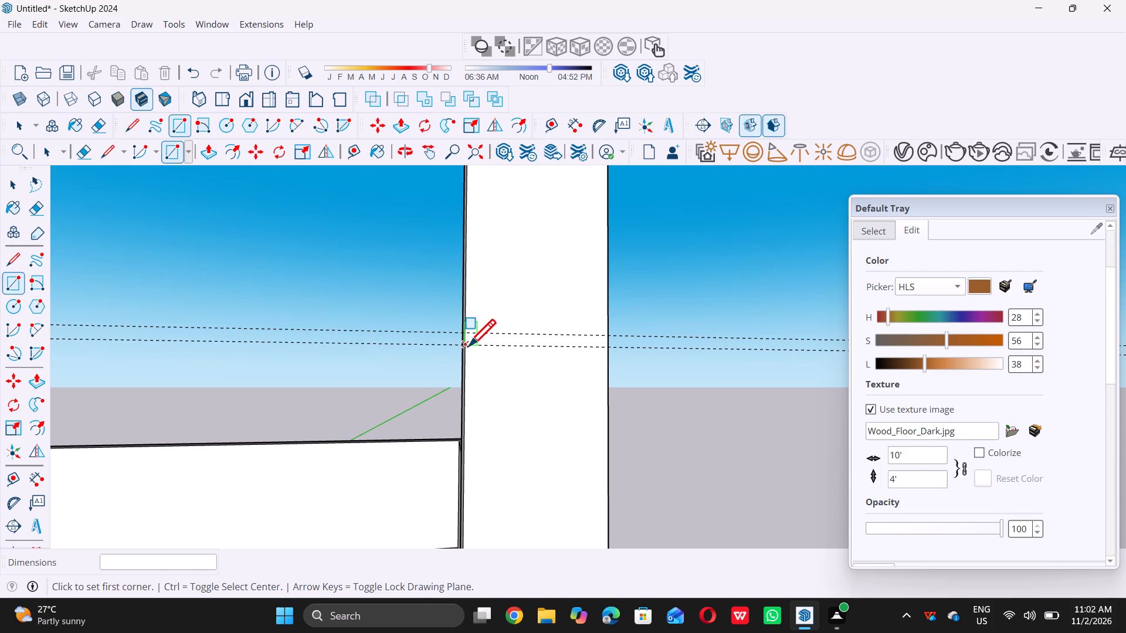
double_click(611, 335)
Draw a rectangle about 1" by 1' across the left post's front face between the lowest pair of guides.
scroll(610, 382, down, 5)
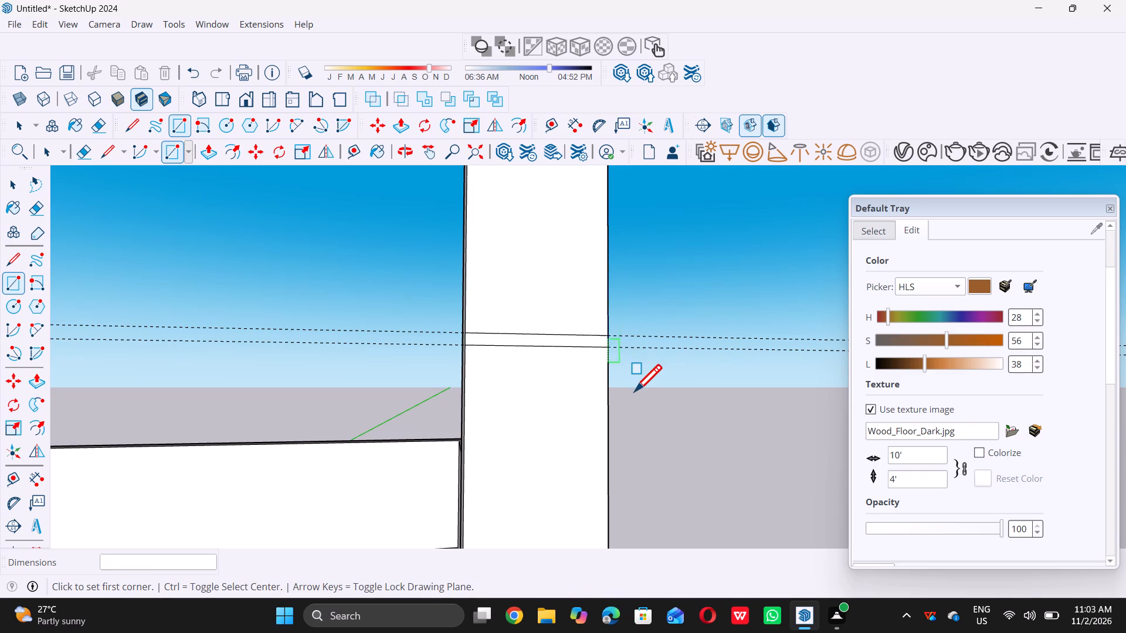
scroll(635, 391, down, 20)
scroll(635, 391, down, 5)
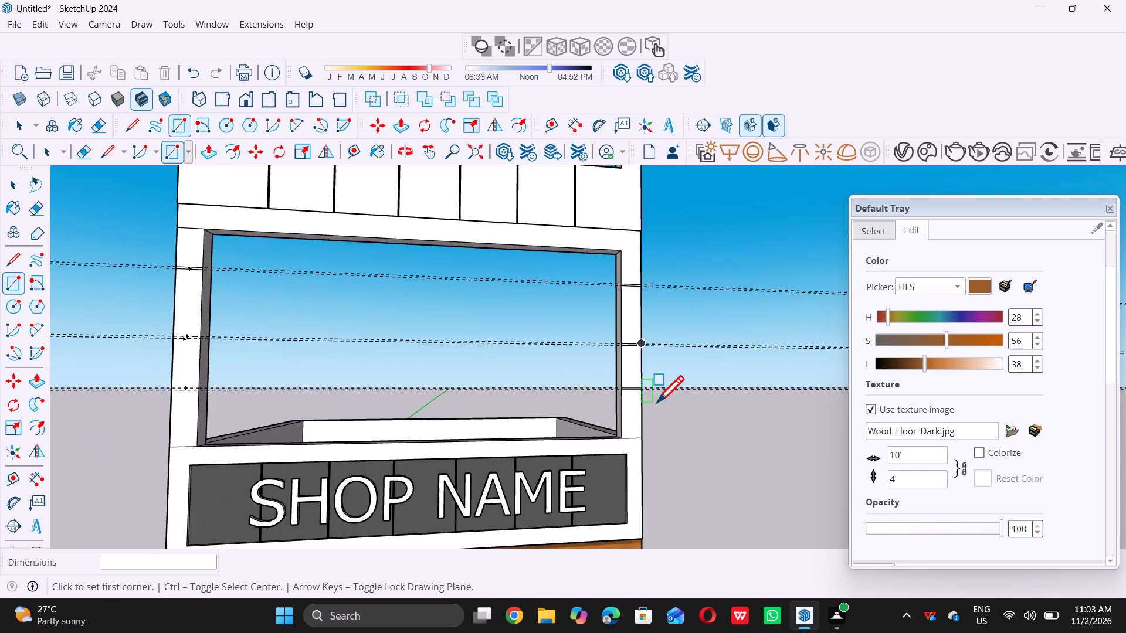
scroll(368, 406, up, 15)
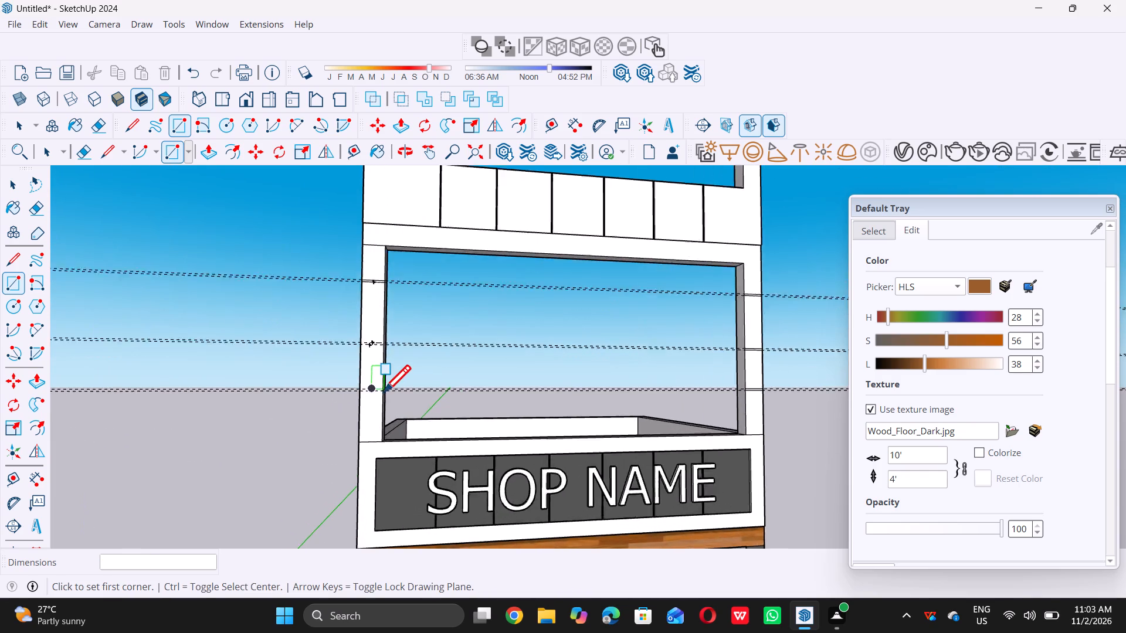
scroll(384, 390, up, 17)
scroll(348, 403, up, 10)
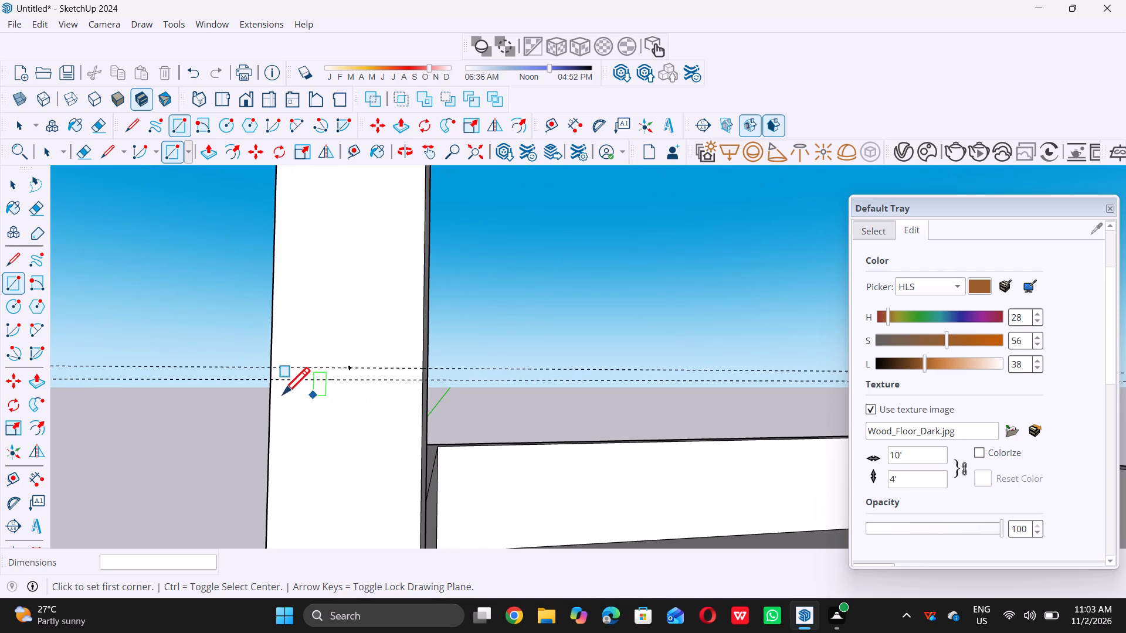
double_click(271, 379)
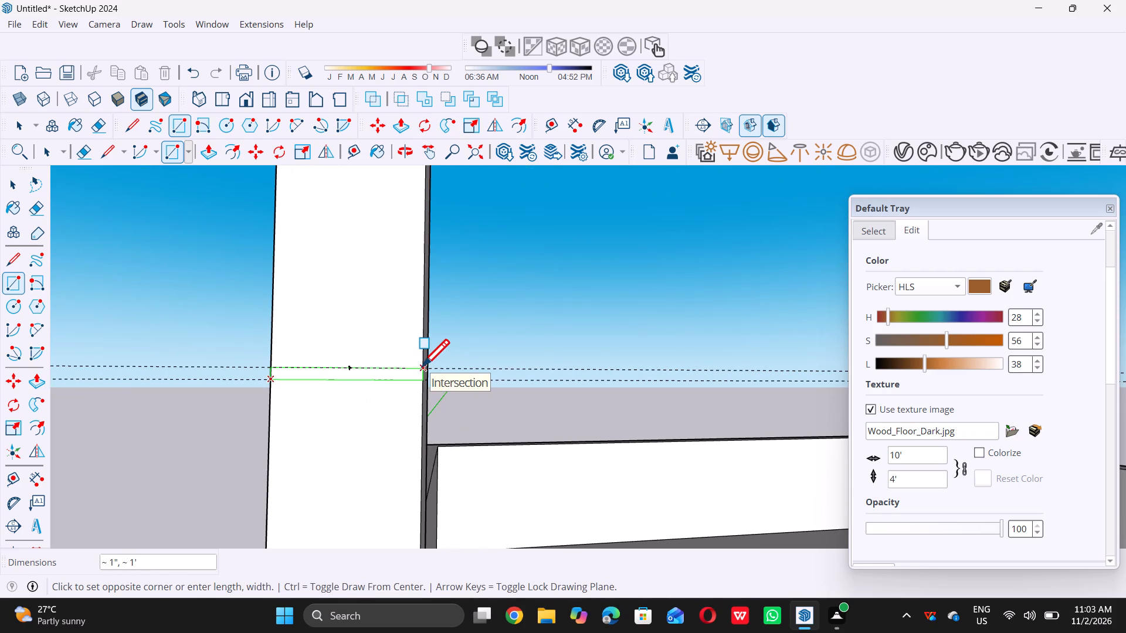
triple_click(422, 366)
scroll(362, 427, down, 14)
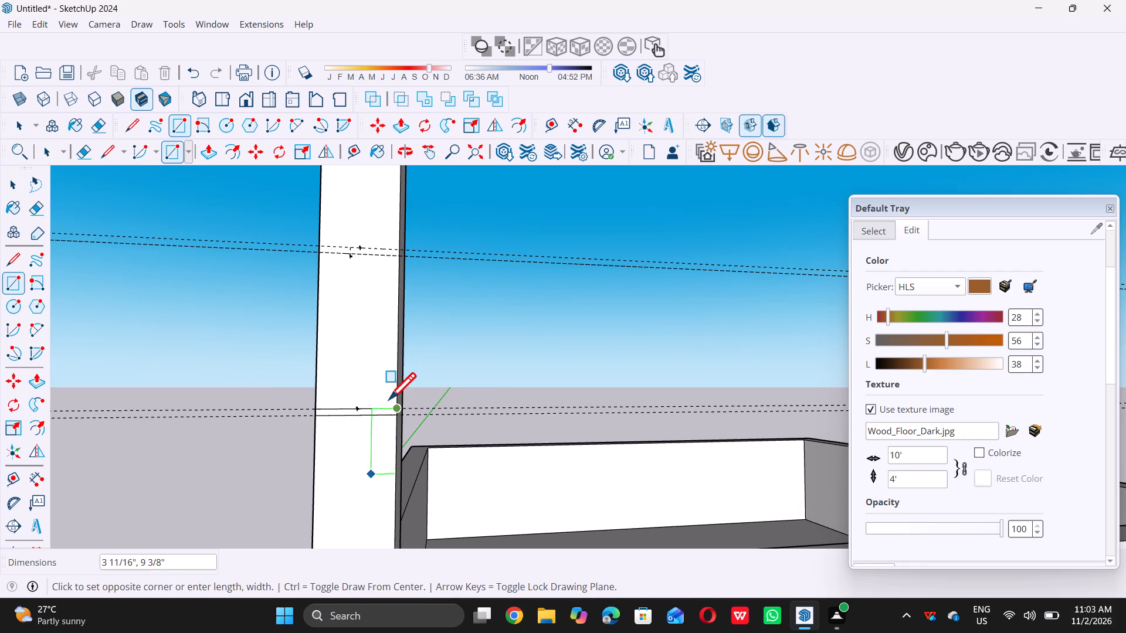
key(space)
Draw a rectangle about 1" by 1' across the left post's front face between the middle pair of guides.
key(r)
scroll(381, 391, down, 4)
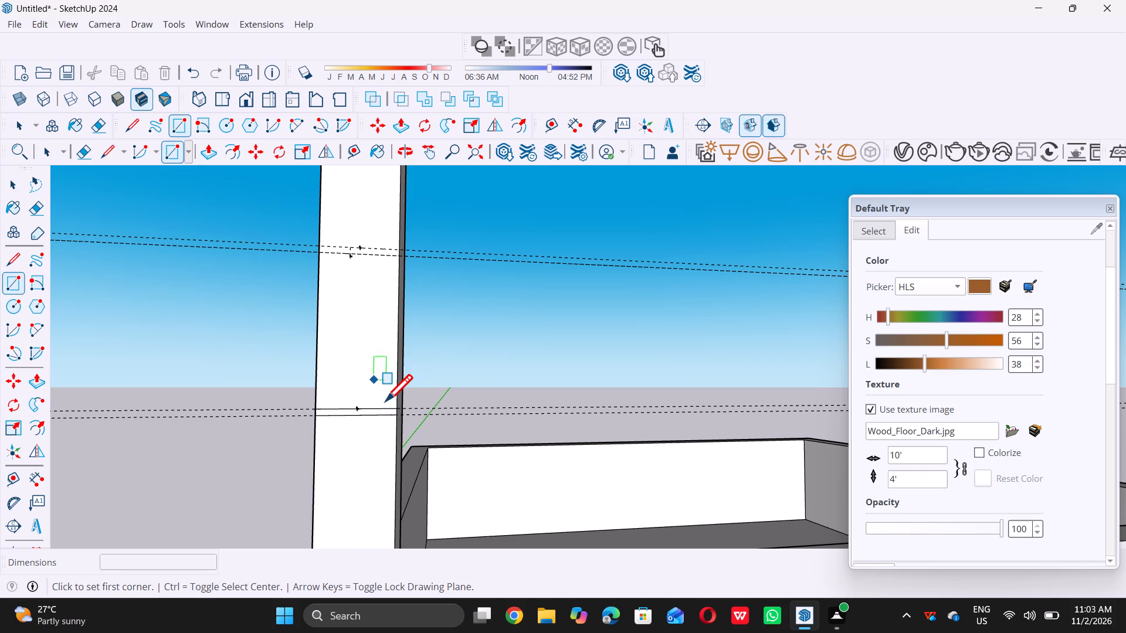
scroll(386, 272, up, 4)
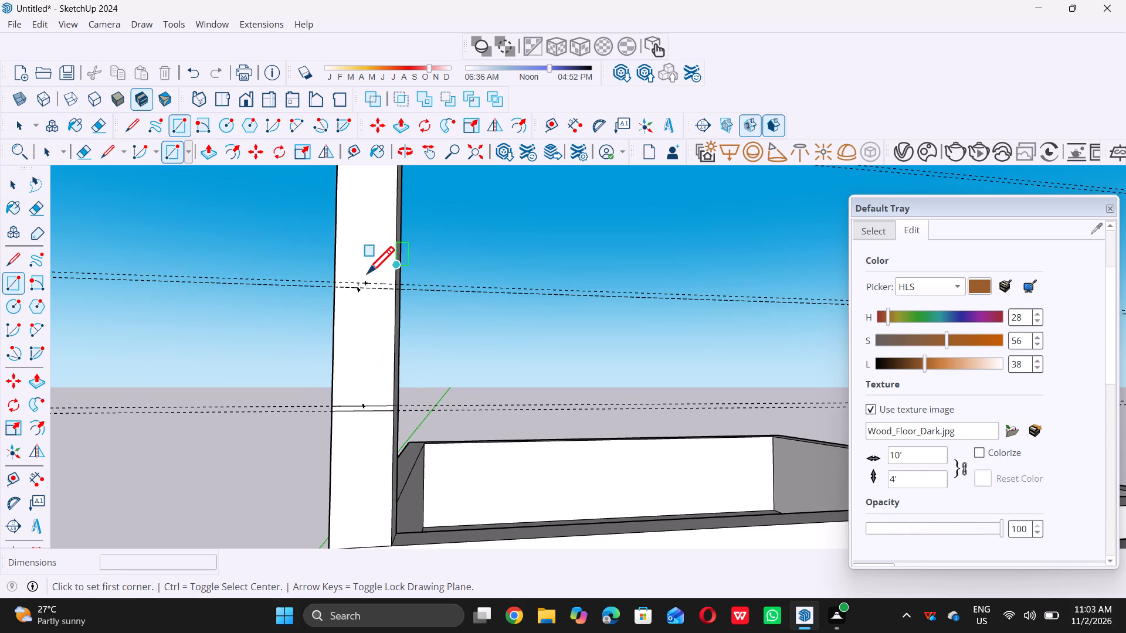
scroll(366, 273, up, 10)
scroll(316, 301, up, 7)
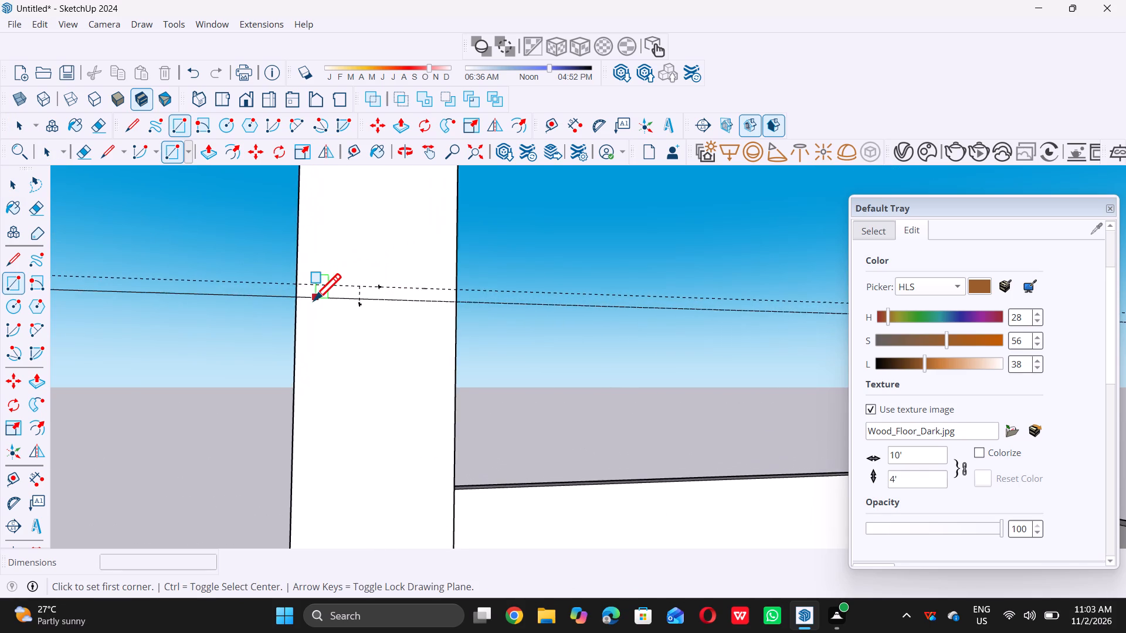
scroll(314, 300, up, 2)
click(284, 295)
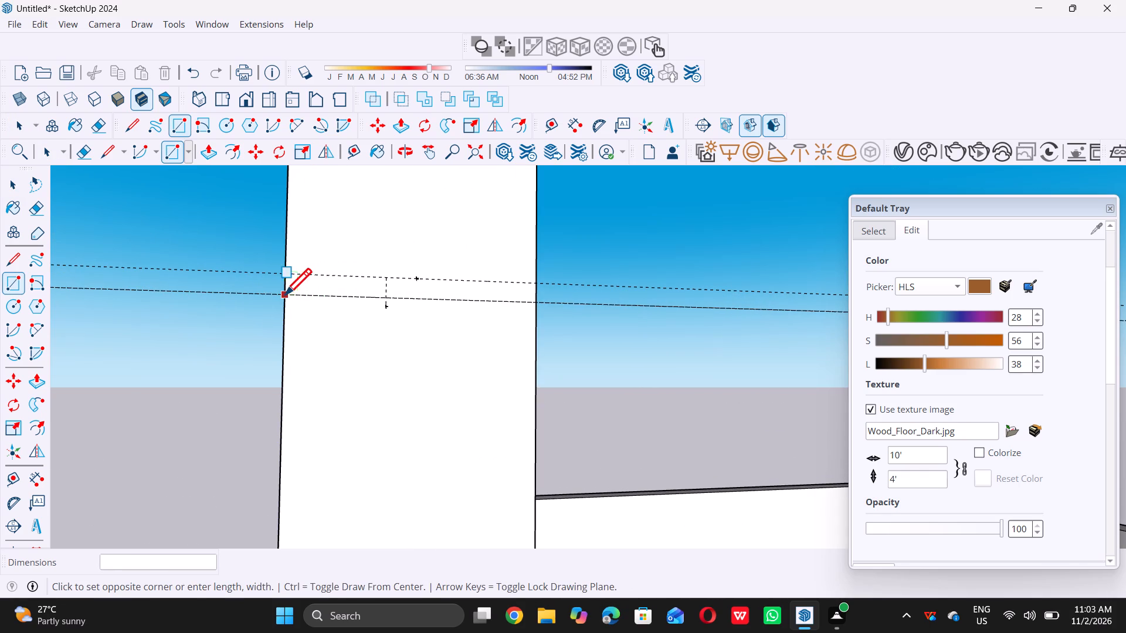
double_click(536, 284)
key(space)
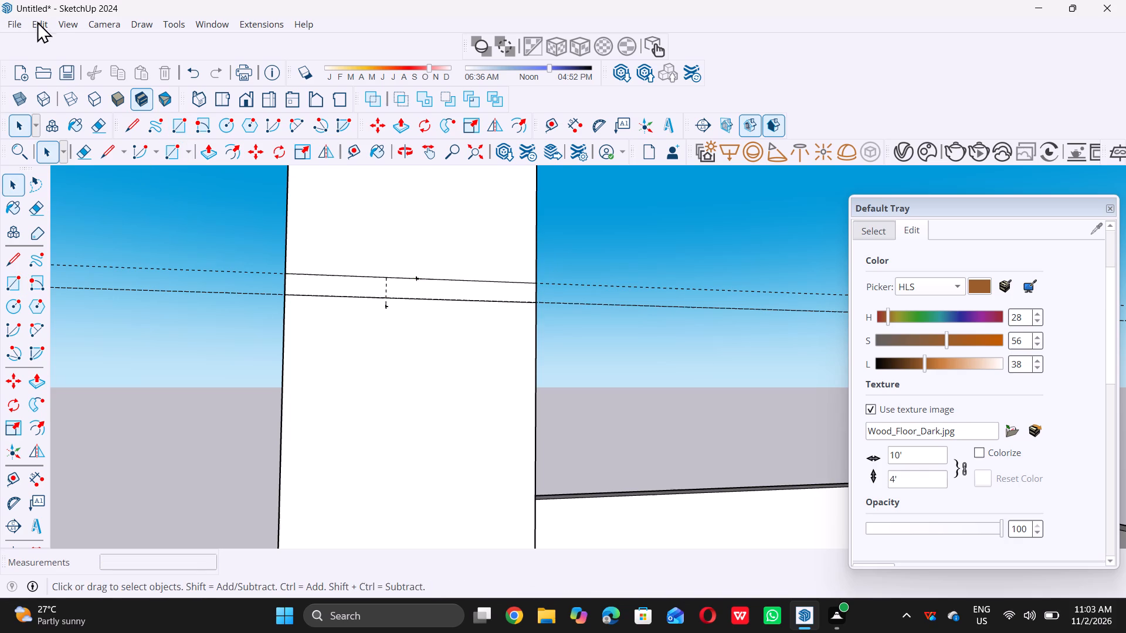
Delete all guides from the model.
double_click(35, 26)
double_click(35, 26)
double_click(35, 26)
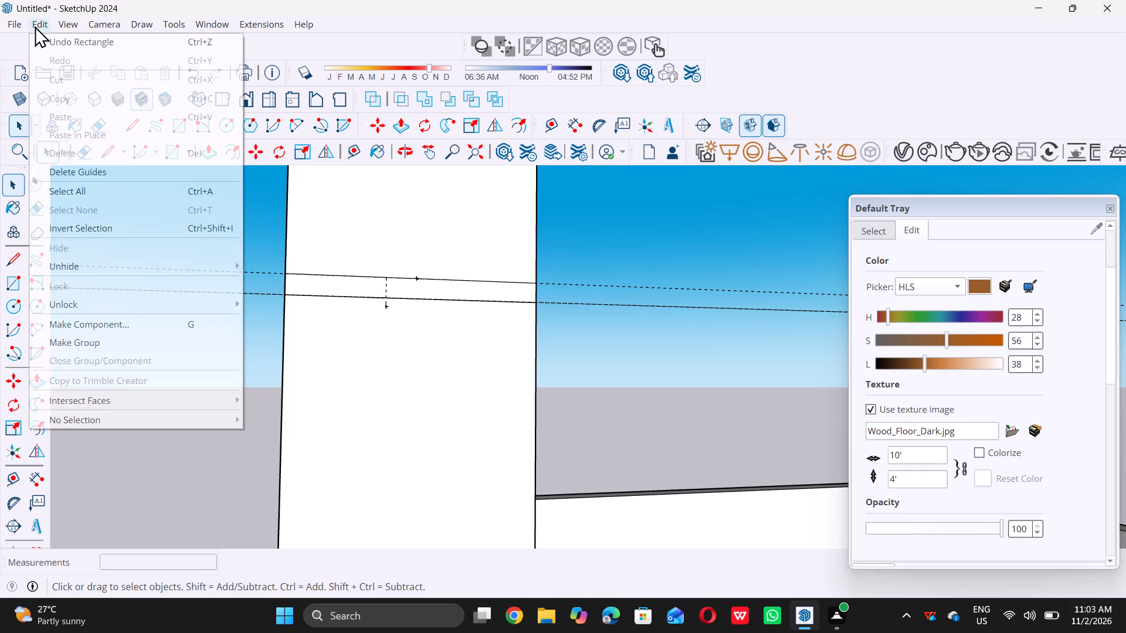
click(35, 26)
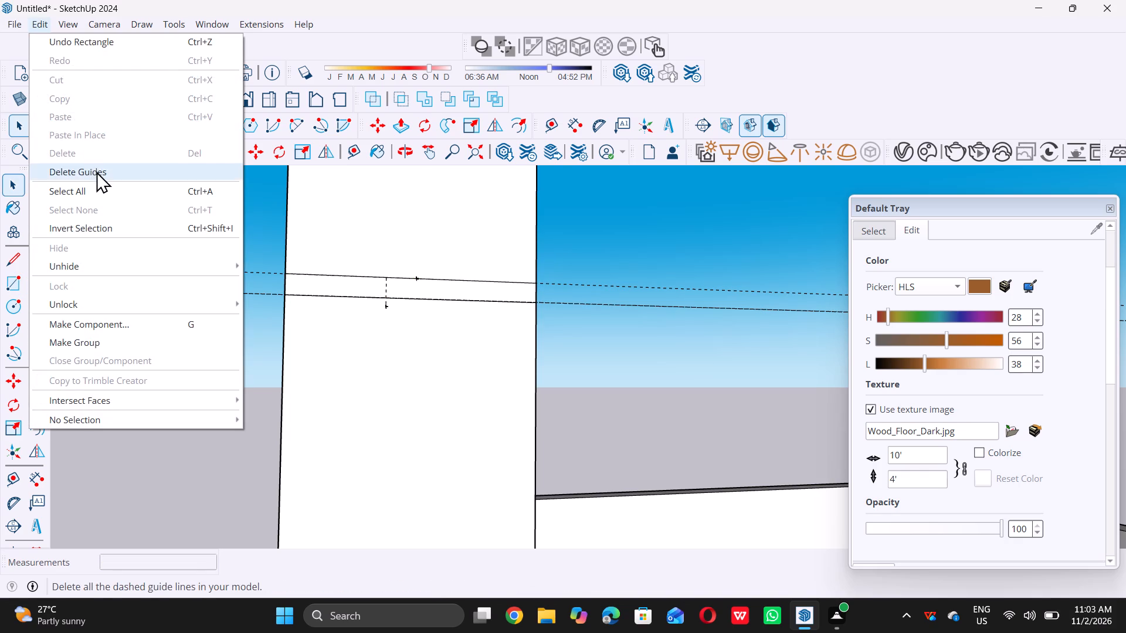
double_click(96, 171)
scroll(243, 236, down, 20)
scroll(243, 236, down, 1)
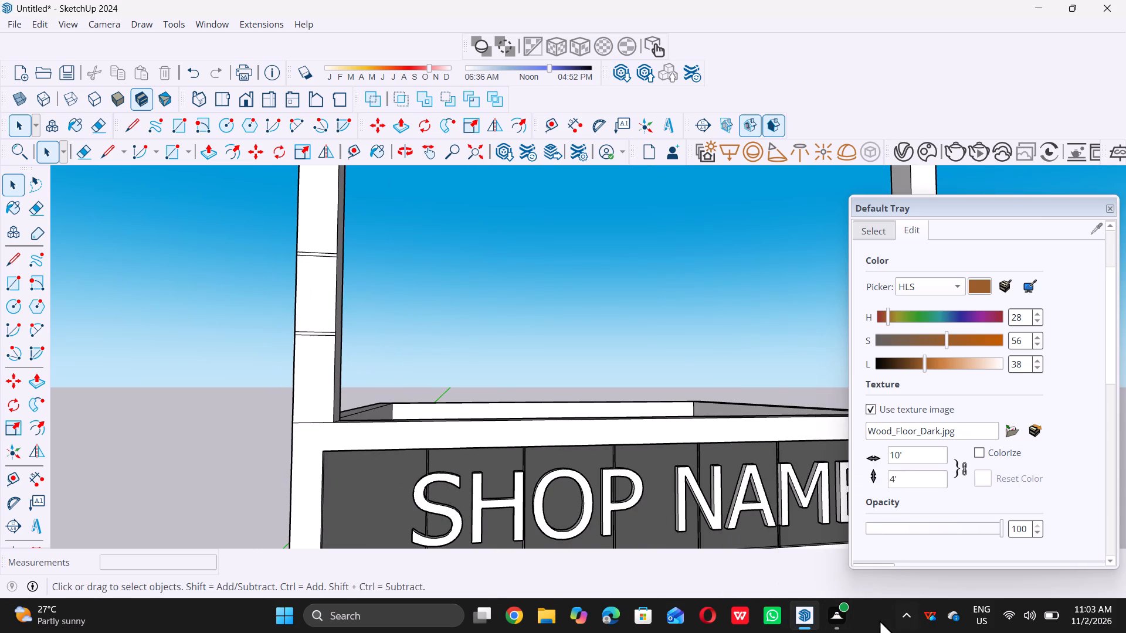
Examine the shop model from the front and both sides, checking the posts around the banded facade.
scroll(165, 246, down, 14)
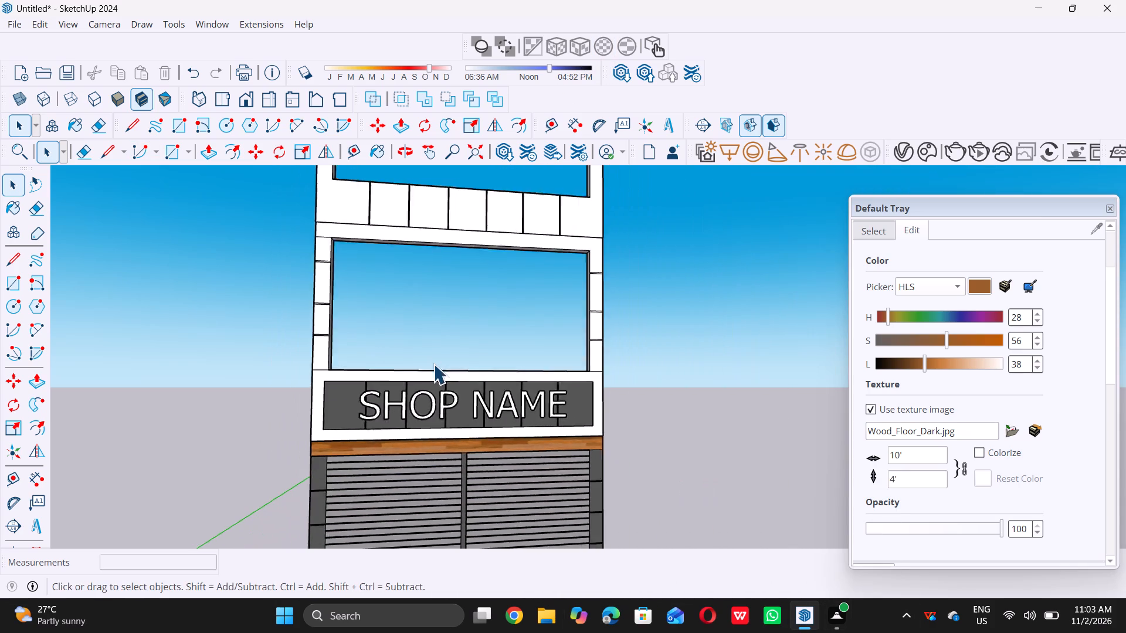
scroll(367, 275, down, 5)
middle_drag(308, 330, 387, 411)
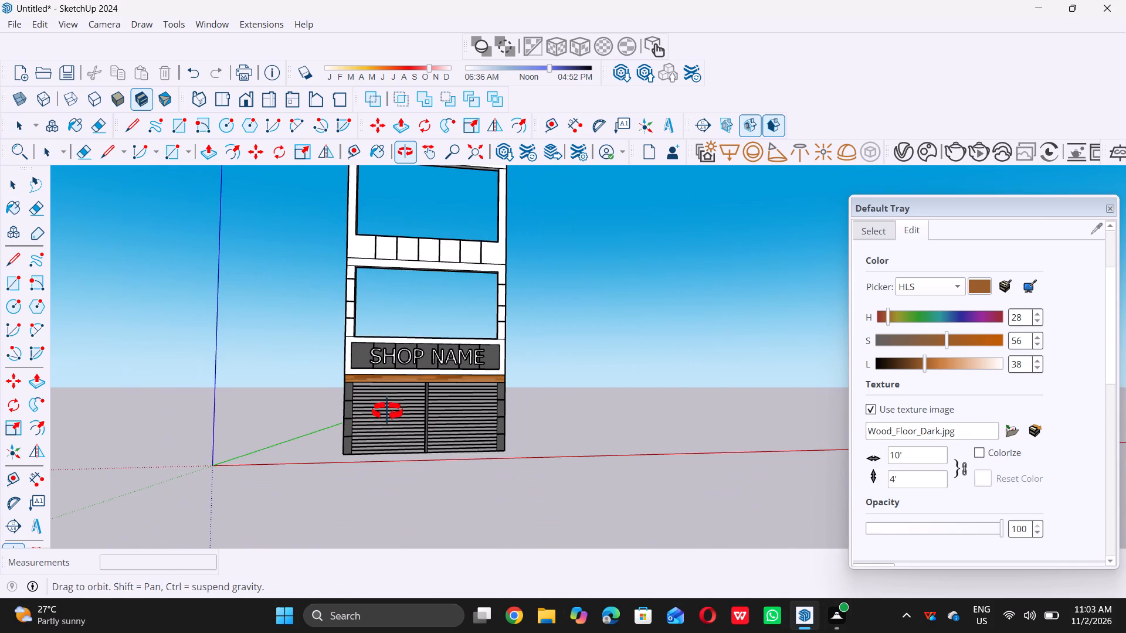
middle_drag(387, 411, 489, 446)
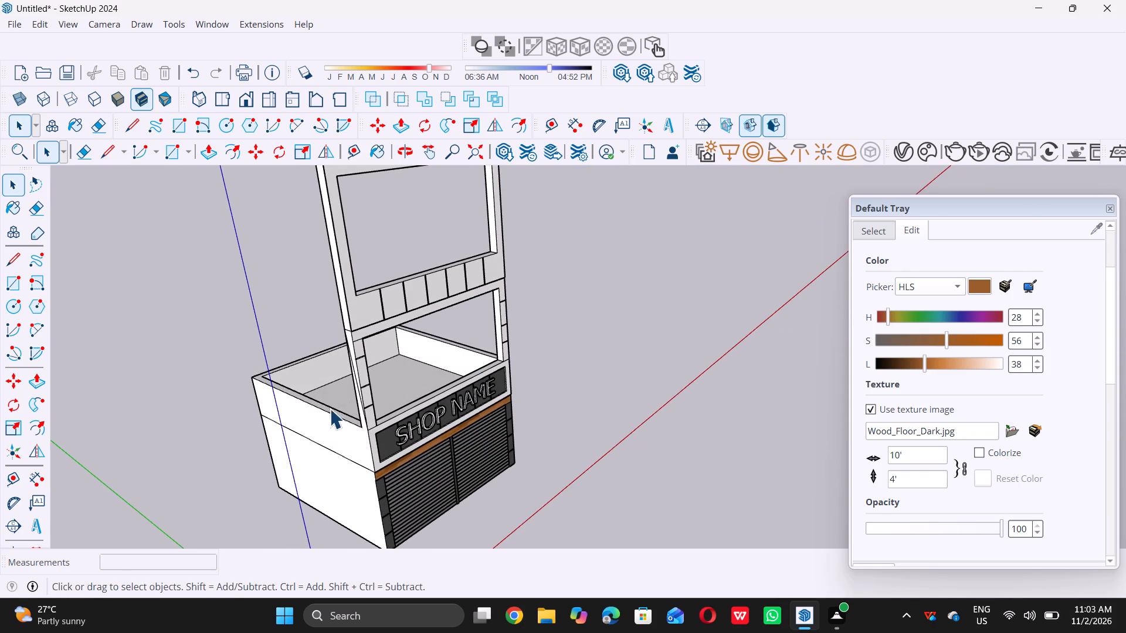
middle_drag(325, 411, 371, 403)
middle_click(371, 403)
scroll(365, 412, up, 6)
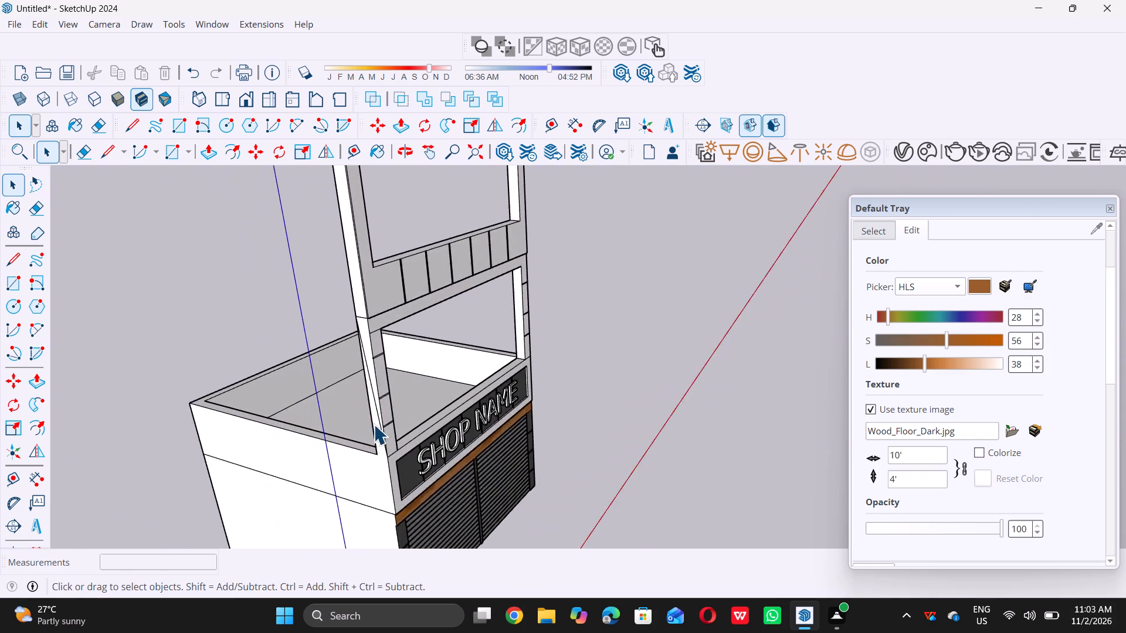
scroll(374, 424, up, 6)
scroll(369, 370, down, 17)
middle_drag(391, 404, 0, 401)
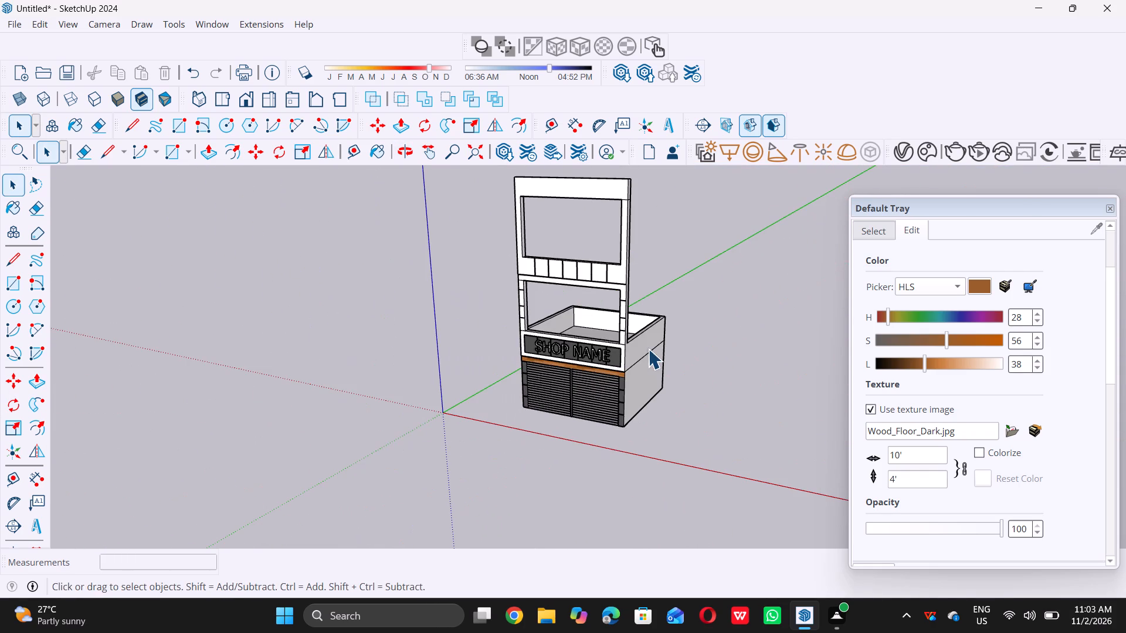
middle_drag(645, 348, 826, 401)
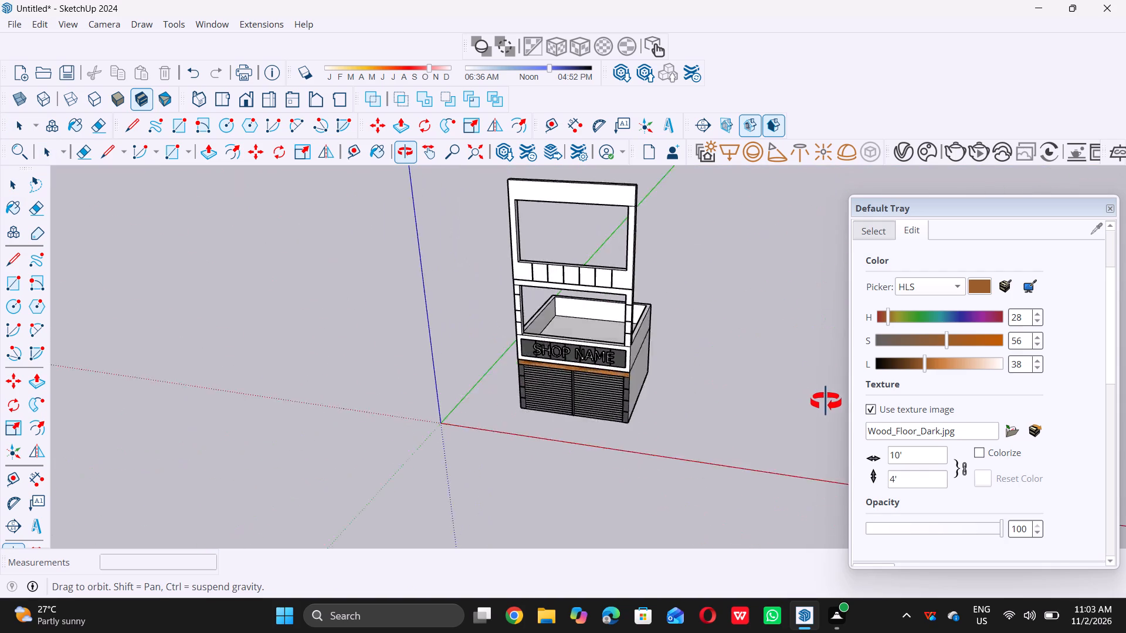
middle_drag(826, 401, 859, 391)
middle_drag(542, 432, 675, 401)
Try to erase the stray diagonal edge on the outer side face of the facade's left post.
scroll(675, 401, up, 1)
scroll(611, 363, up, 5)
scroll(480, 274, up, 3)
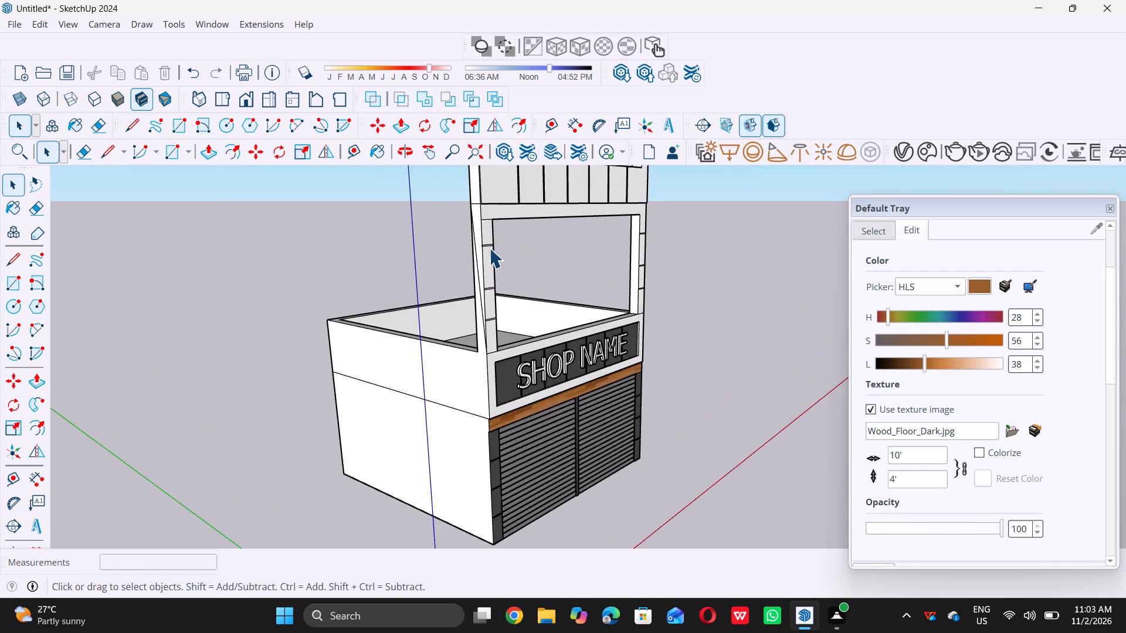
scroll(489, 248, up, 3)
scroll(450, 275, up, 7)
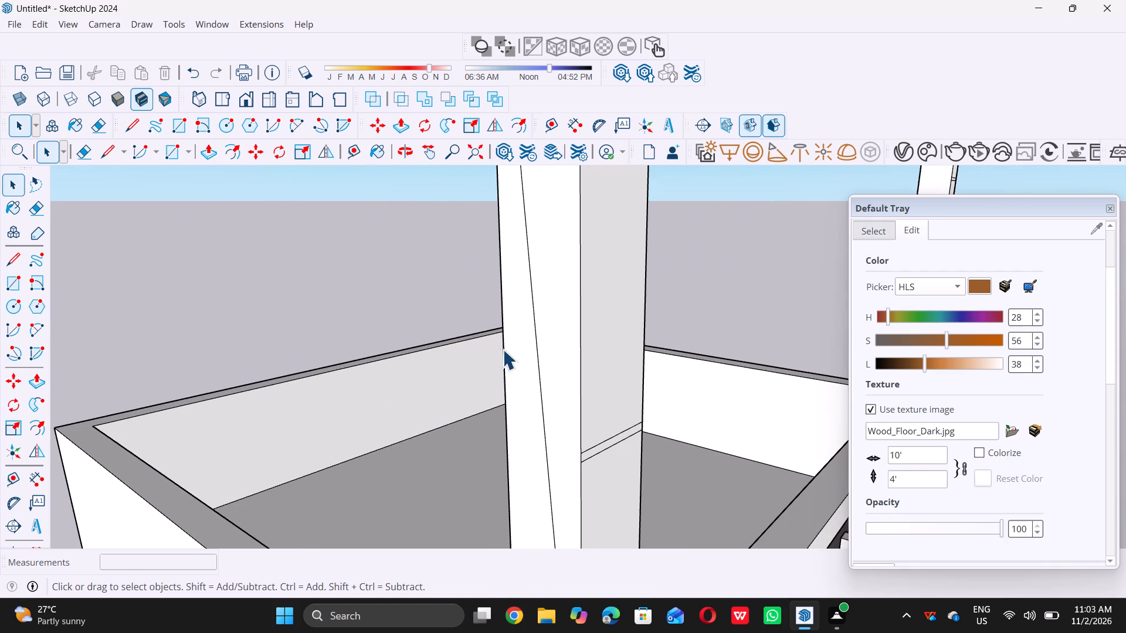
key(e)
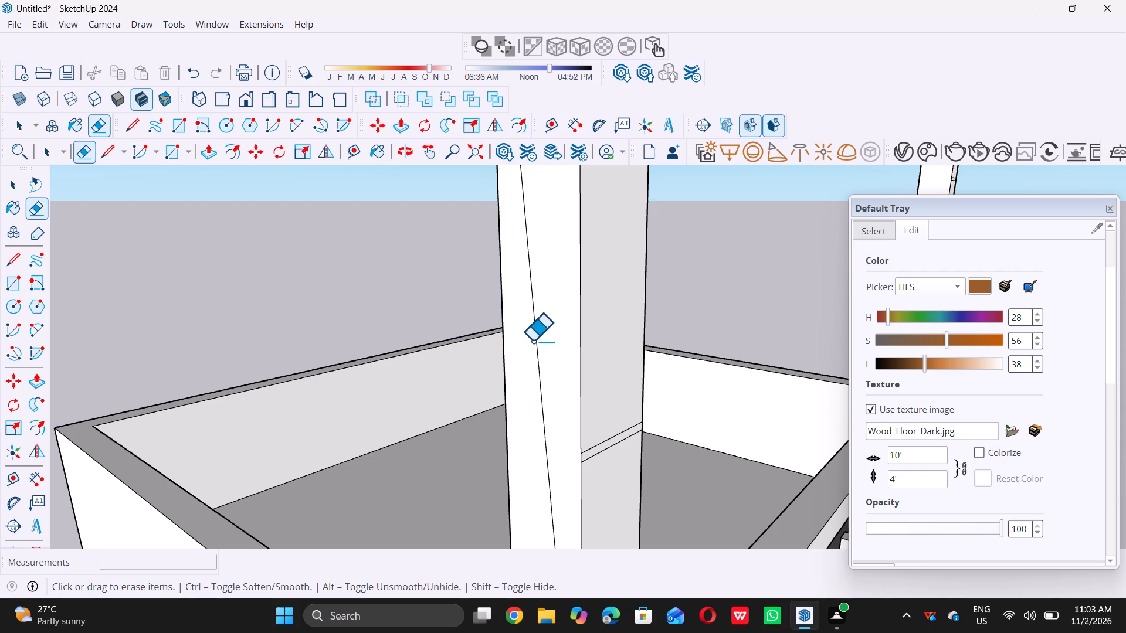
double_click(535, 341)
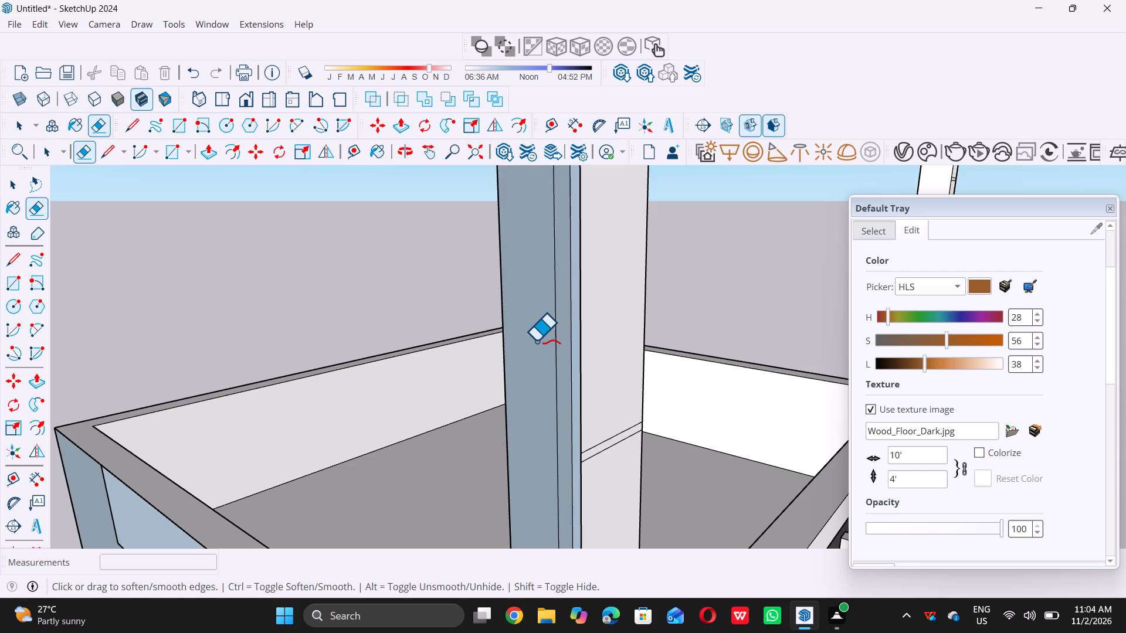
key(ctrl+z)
Undo the guide deletion, the band rectangles and the guides on the facade's lower posts.
scroll(533, 342, down, 19)
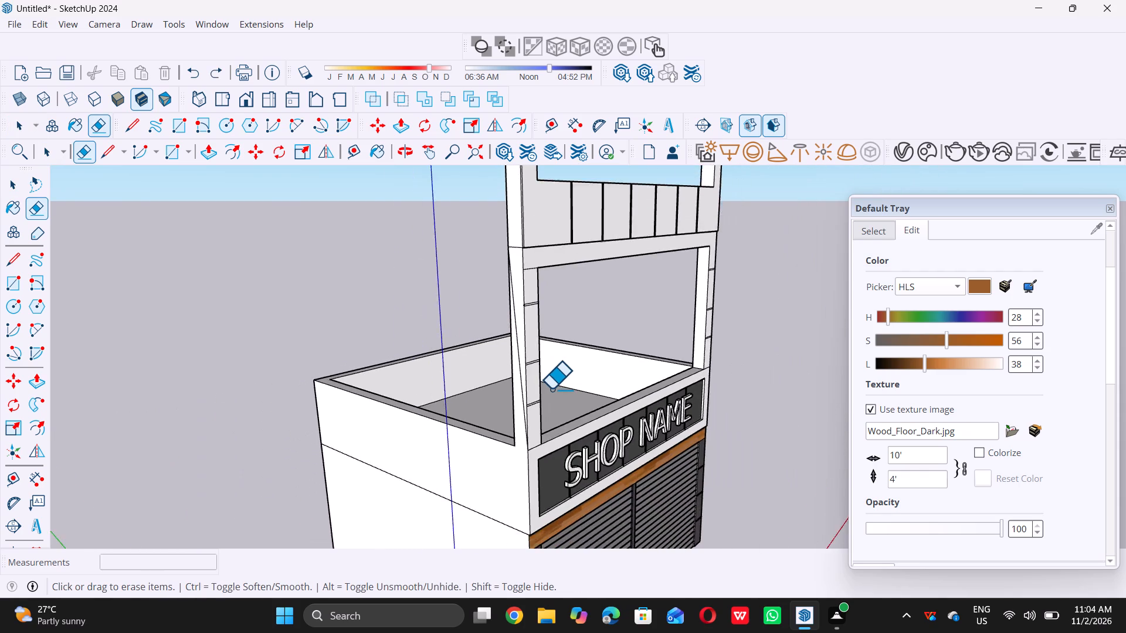
key(space)
key(ctrl+z)
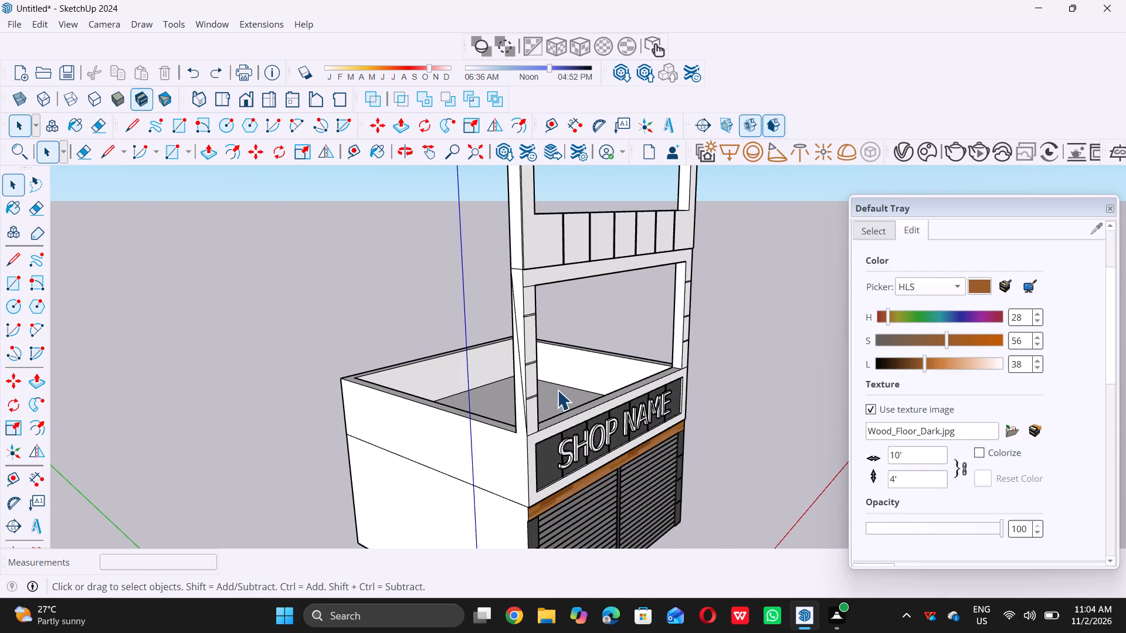
key(ctrl+z)
key(ctrl+z)
key(ctrl+z)
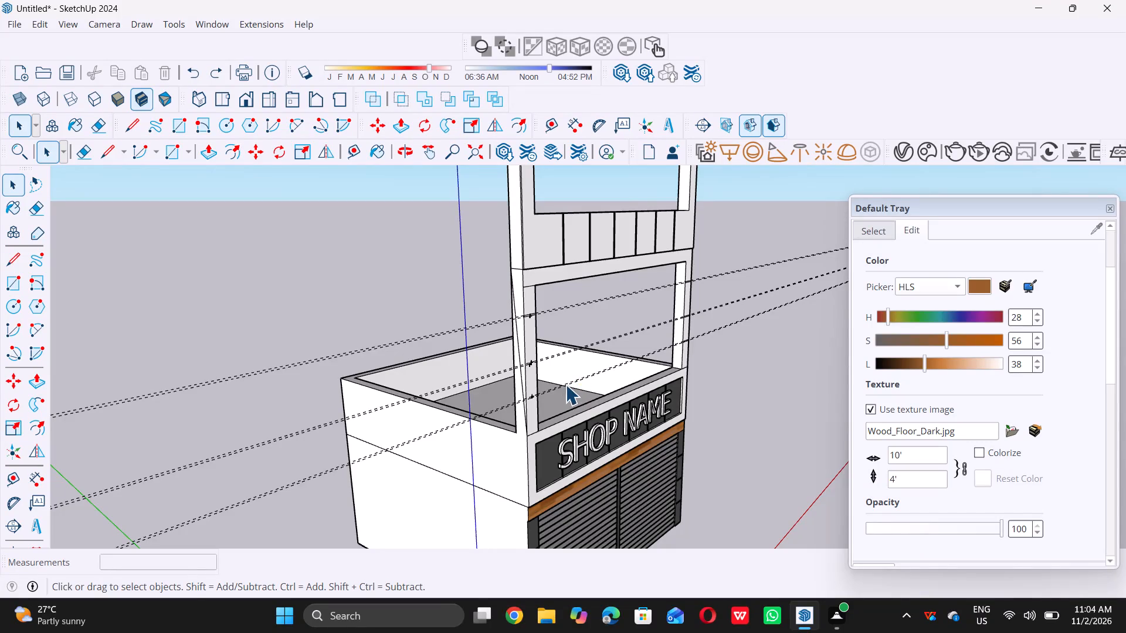
key(ctrl+z)
key(ctrl+z)
key(ctrl+z)
key(ctrl+z)
key(ctrl+z)
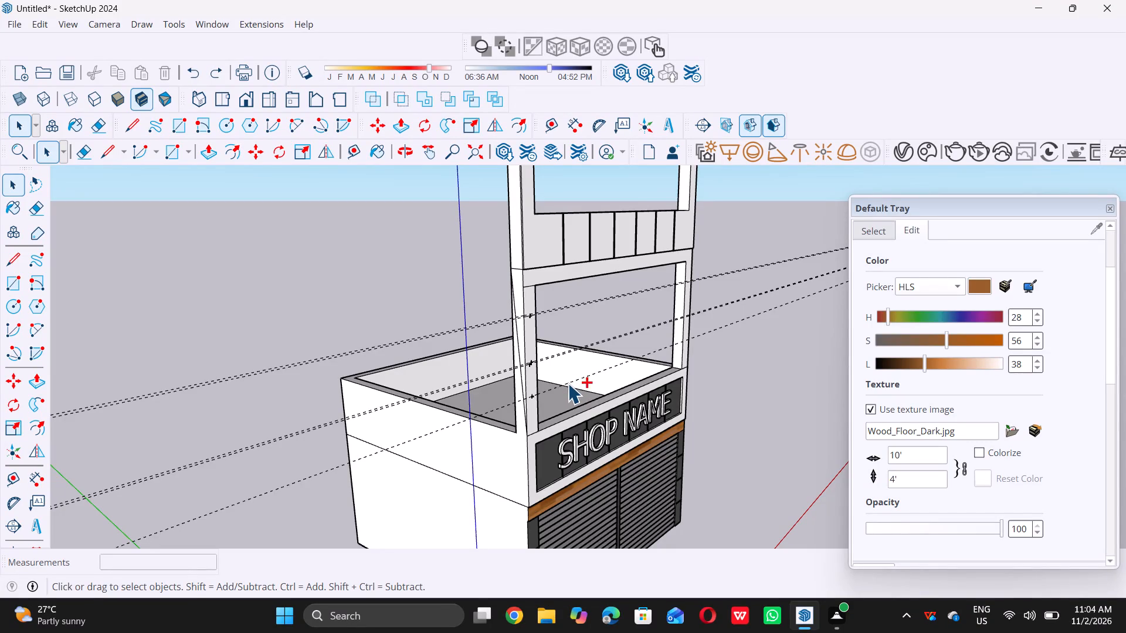
key(ctrl+z)
key(ctrl+z)
key(ctrl+z)
key(ctrl+z)
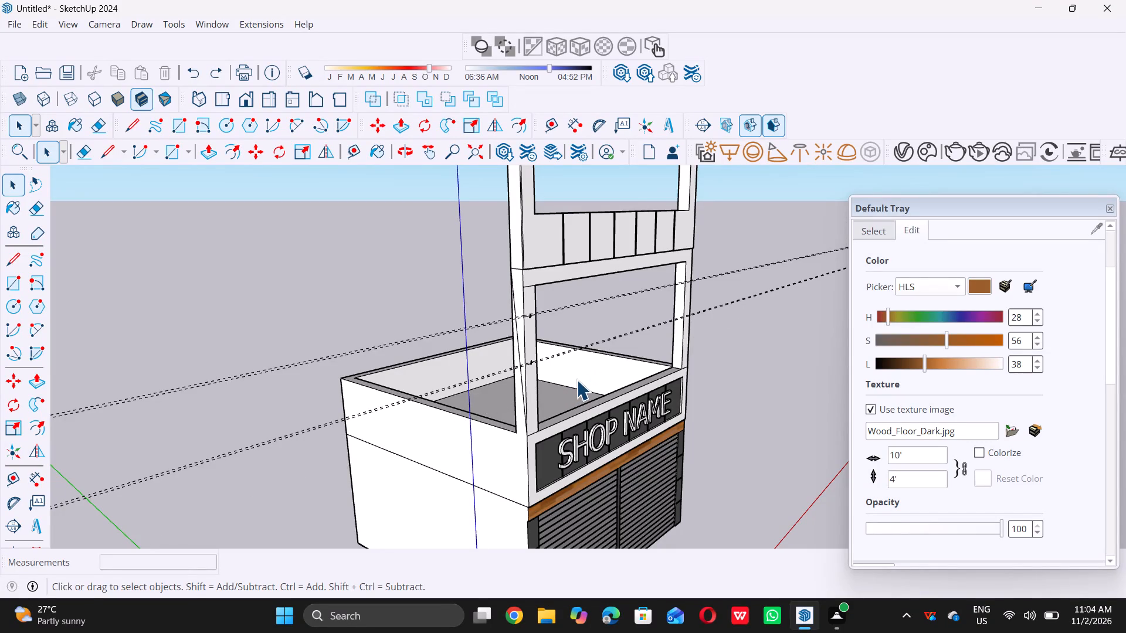
key(ctrl+z)
key(ctrl+z)
key(ctrl+z)
key(ctrl+z)
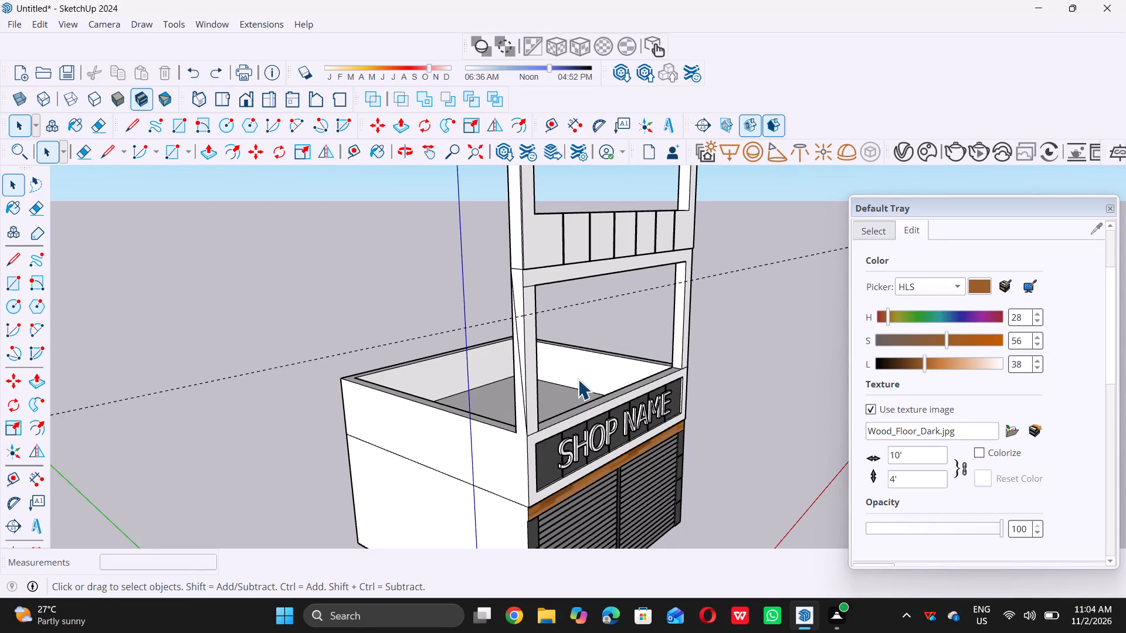
key(ctrl+z)
key(ctrl+z)
key(ctrl+z)
key(ctrl+z)
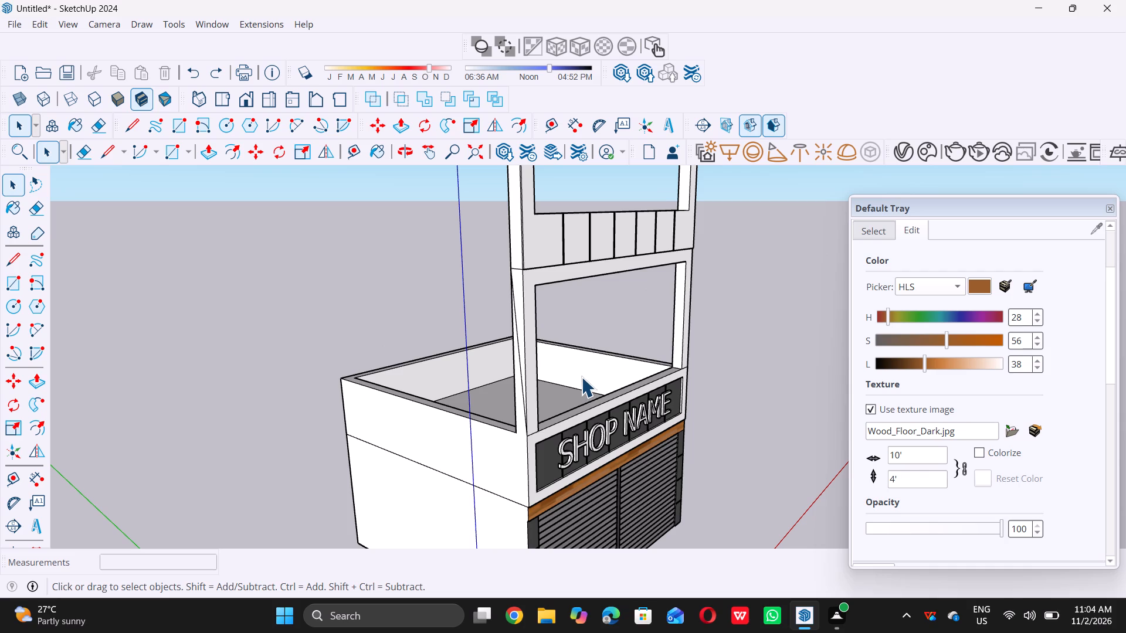
key(ctrl+z)
key(ctrl+z)
key(ctrl+z)
Undo the recessing of the vertical grooves in the panel above the lower opening.
middle_drag(459, 362, 537, 417)
scroll(559, 393, up, 1)
scroll(602, 420, up, 2)
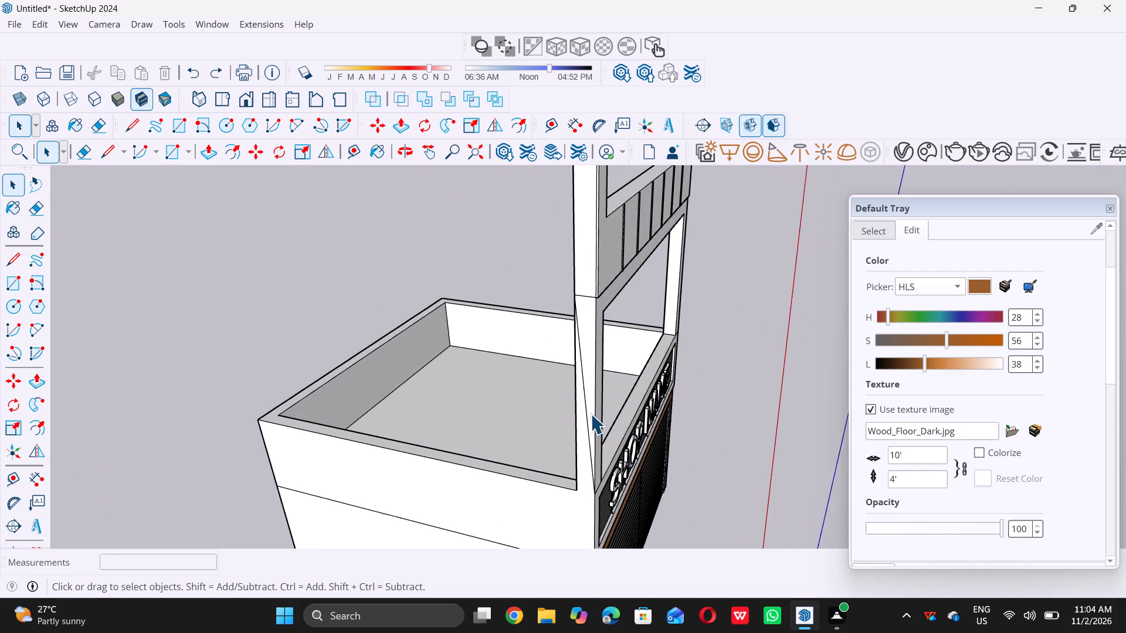
scroll(591, 414, up, 1)
key(ctrl+z)
key(ctrl+z)
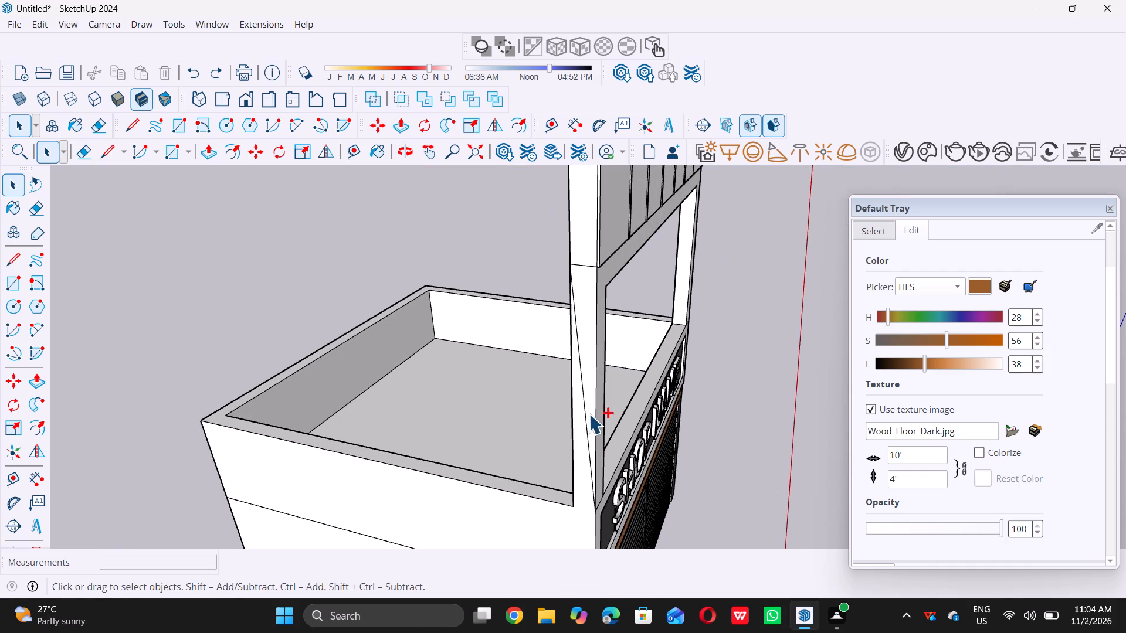
key(ctrl+z)
key(ctrl+z)
key(ctrl+z)
key(ctrl+z)
key(ctrl+z)
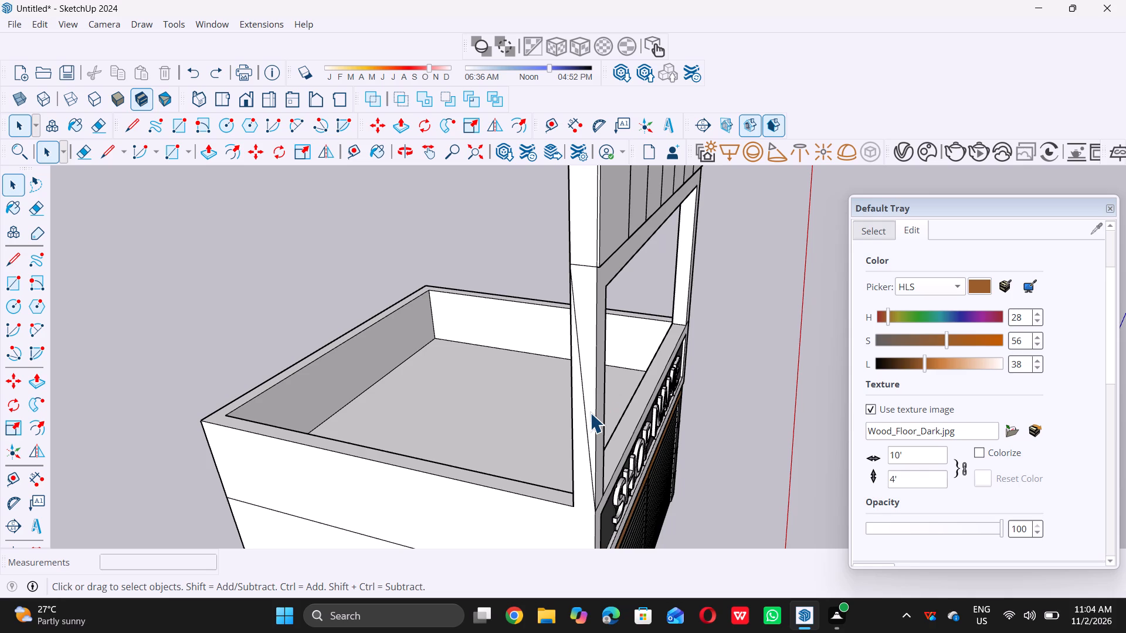
key(ctrl+z)
key(ctrl+z)
key(ctrl+z)
key(ctrl+z)
key(ctrl+z)
key(ctrl+z)
key(ctrl+z)
key(ctrl+z)
key(ctrl+z)
key(ctrl+z)
key(ctrl+z)
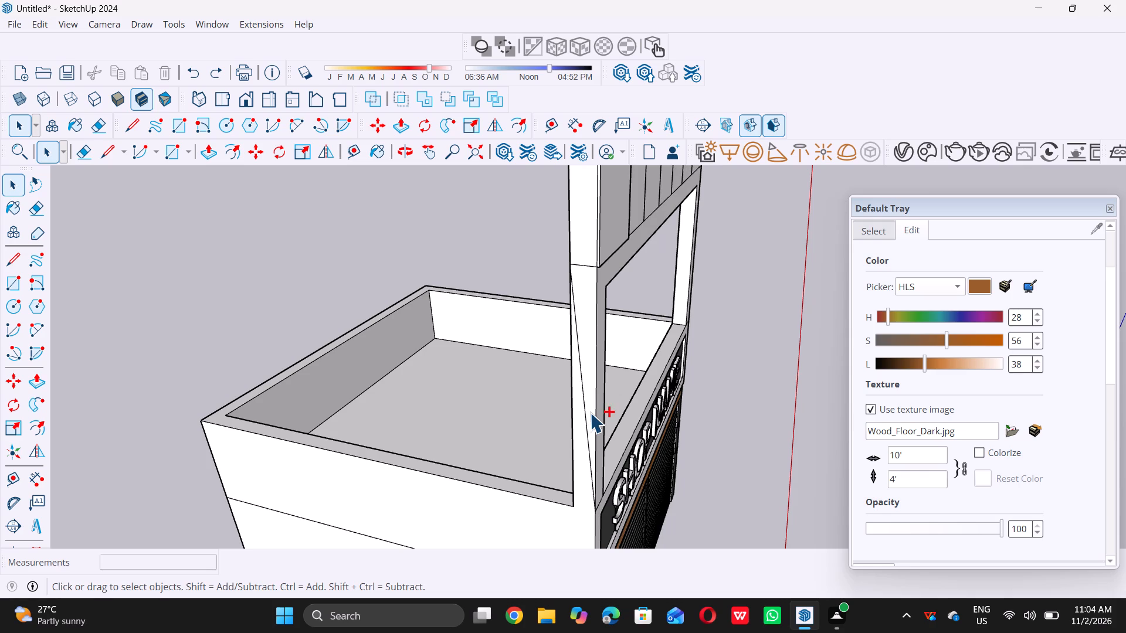
Undo the vertical divider lines and guides across the panel above the lower opening, leaving its face plain.
key(ctrl+z)
key(ctrl+z)
key(ctrl+z)
key(ctrl+z)
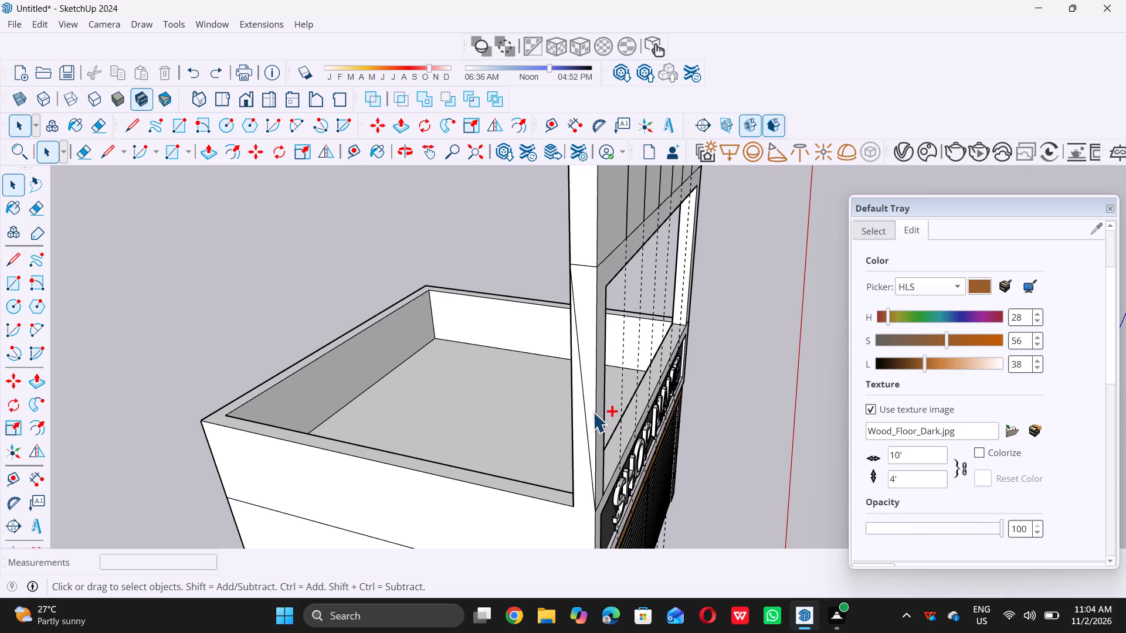
key(ctrl+z)
key(ctrl+z)
key(ctrl+z)
key(ctrl+z)
key(ctrl+z)
key(ctrl+z)
key(ctrl+z)
key(ctrl+z)
key(ctrl+z)
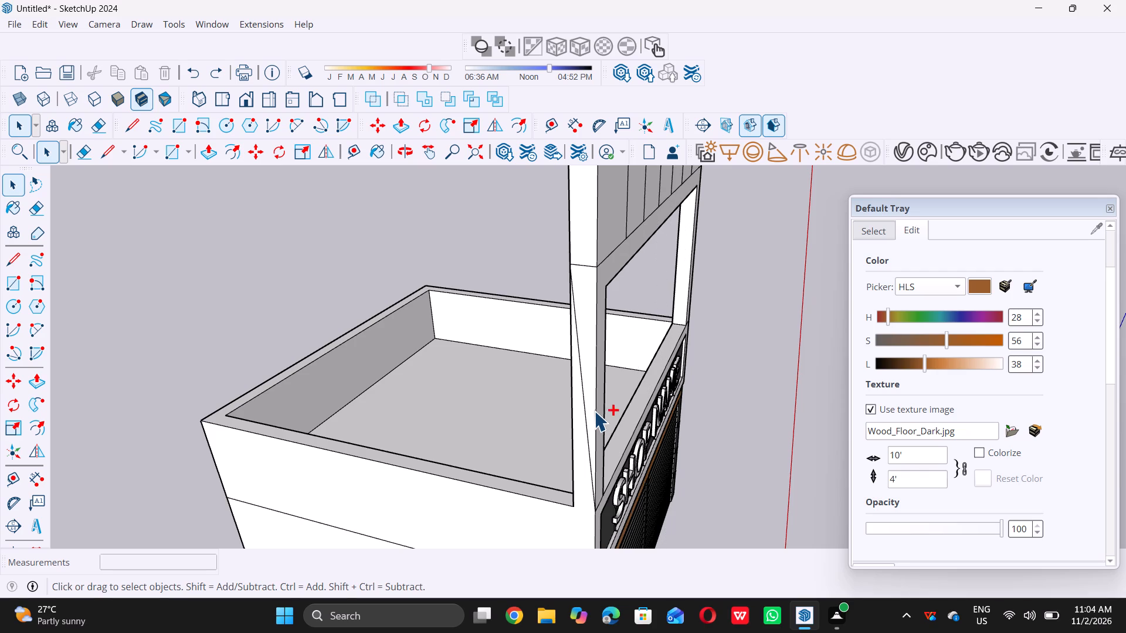
key(ctrl+z)
key(ctrl+z)
key(ctrl+z)
key(ctrl+z)
key(ctrl+z)
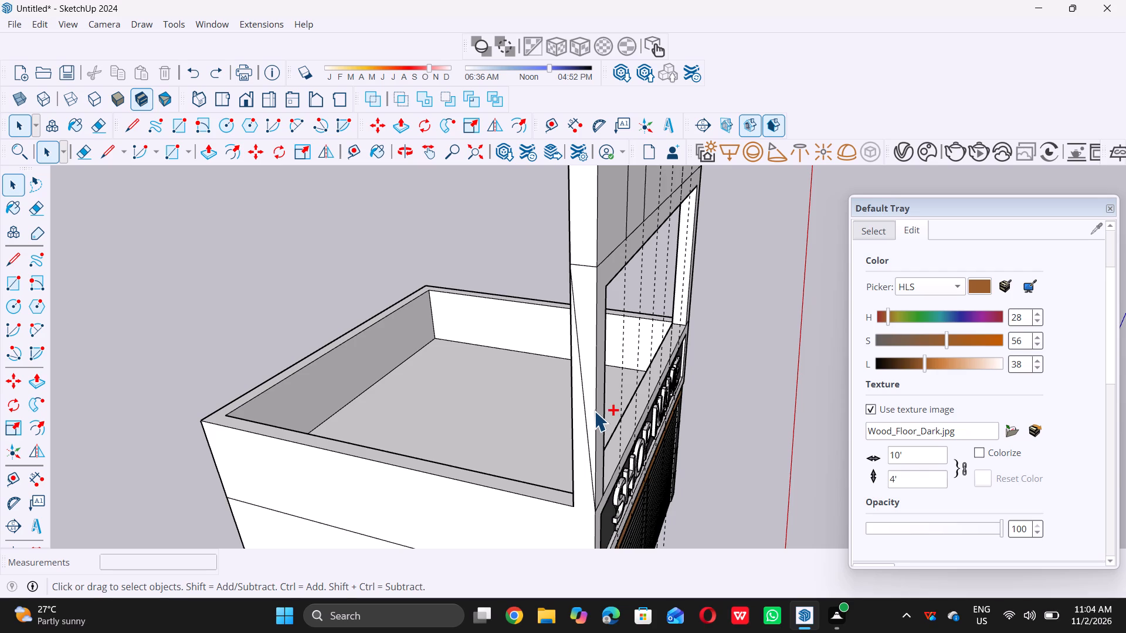
key(ctrl+z)
key(ctrl+z)
key(ctrl+z)
key(ctrl+z)
key(ctrl+z)
key(ctrl+z)
key(ctrl+z)
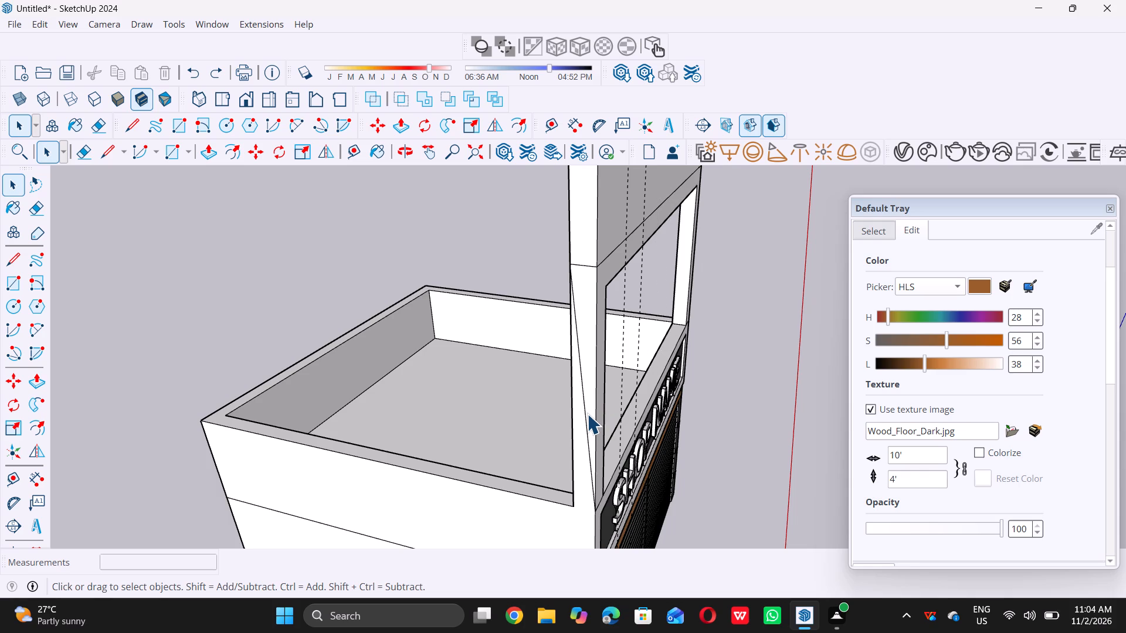
key(ctrl+z)
key(ctrl+z)
key(ctrl+z)
key(ctrl+z)
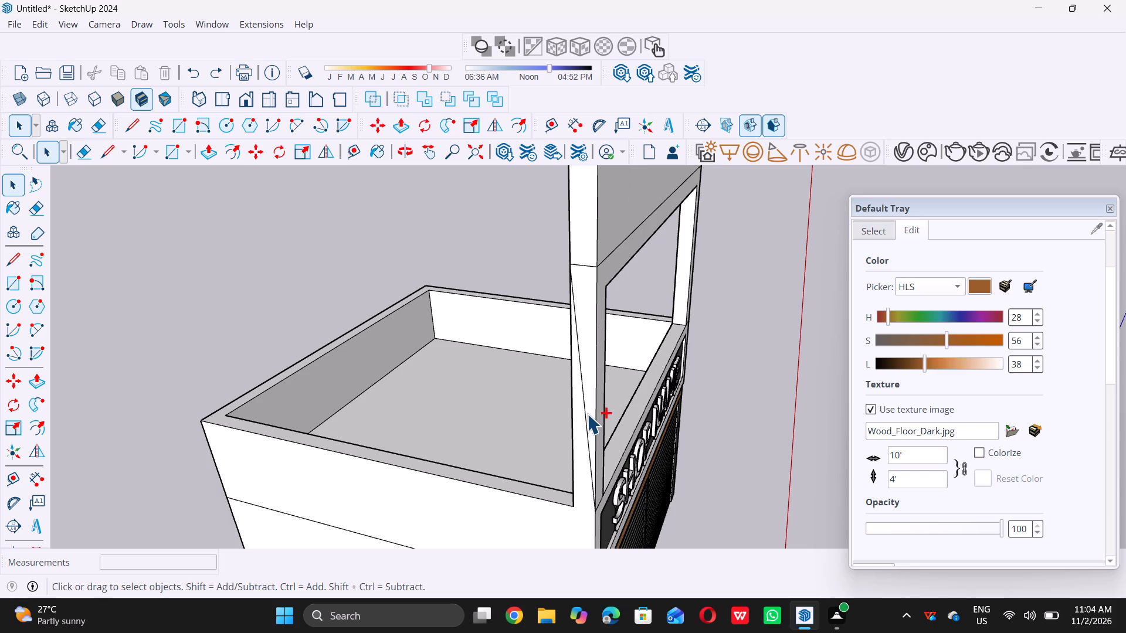
Undo further, back to before the stray diagonal edge on the left post's outer side face.
key(ctrl+z)
key(ctrl+z)
key(ctrl+z)
key(ctrl+z)
Examine the rolled-back facade from the front, closing in on the plain panel between the two posts.
scroll(533, 435, down, 16)
middle_drag(608, 400, 561, 389)
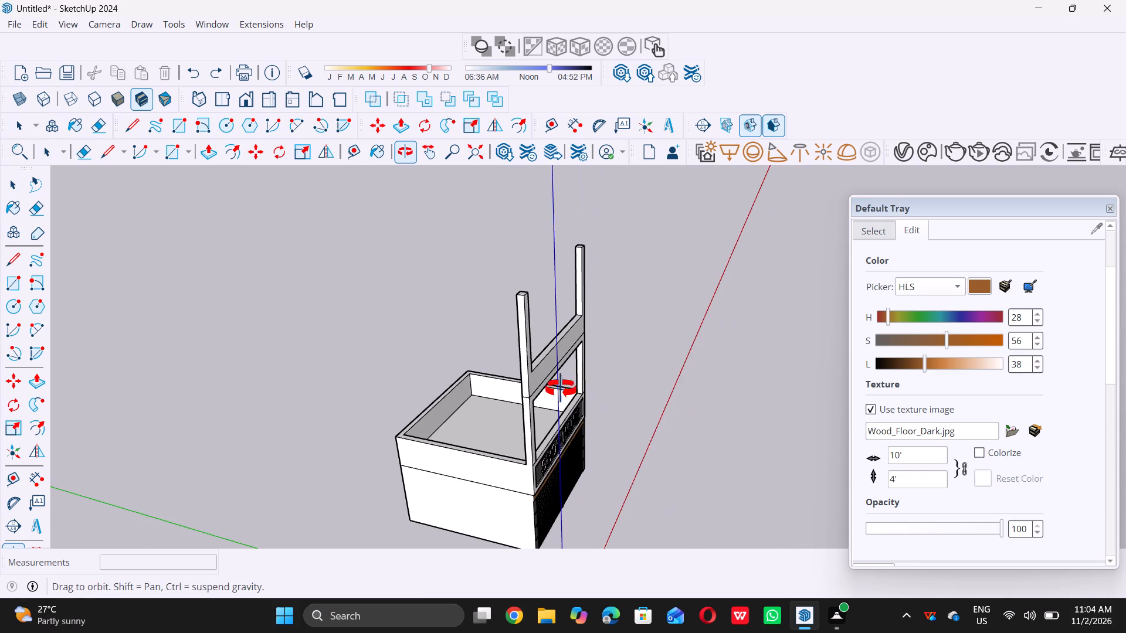
middle_drag(561, 389, 331, 355)
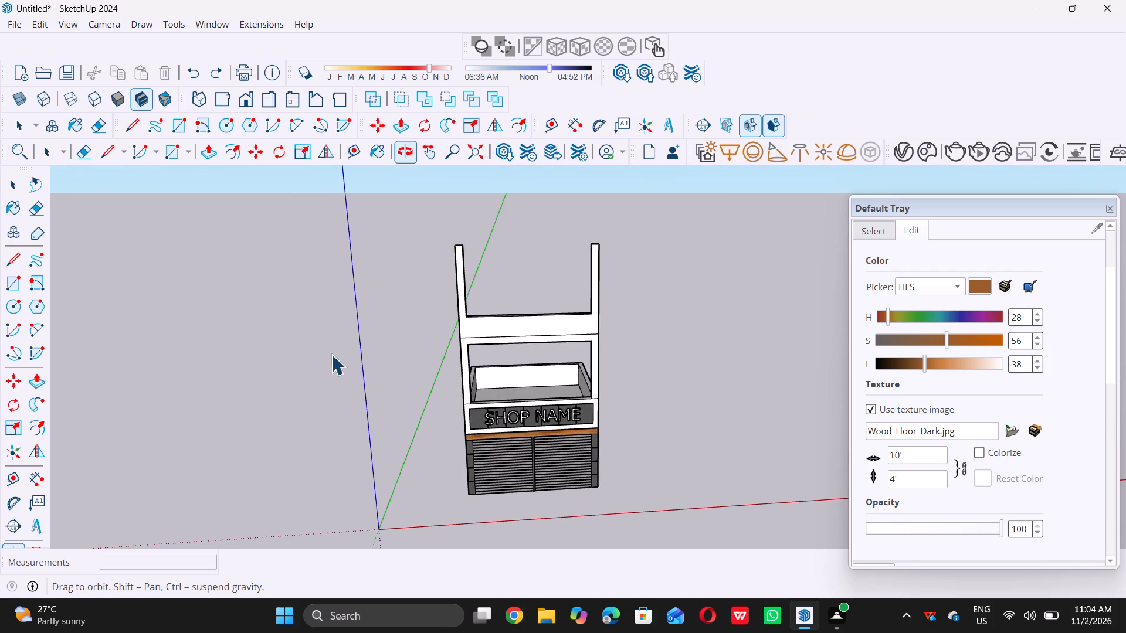
middle_drag(533, 373, 510, 339)
scroll(517, 313, up, 3)
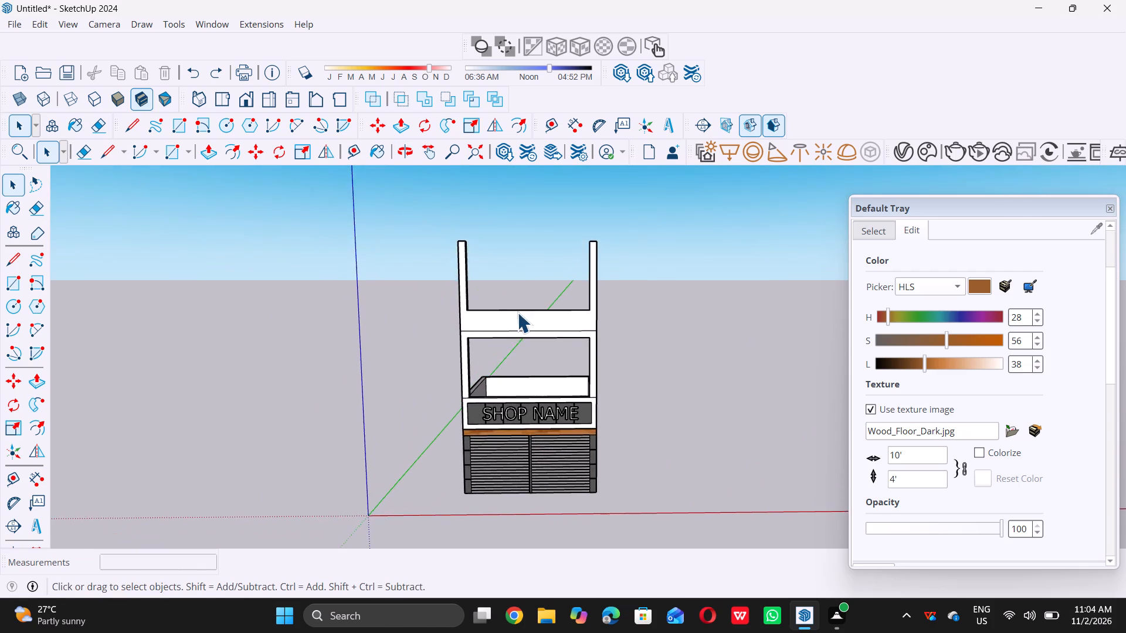
scroll(517, 312, up, 6)
scroll(445, 332, up, 4)
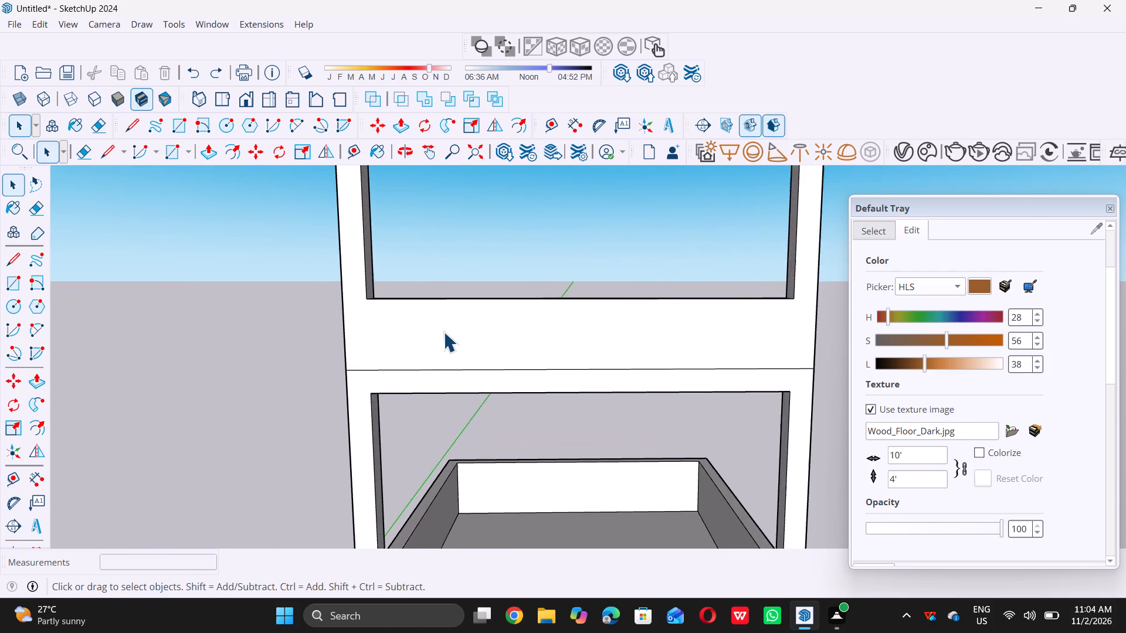
Offset two vertical guides across the plain panel, about 3' 11" from the left post's outer edge and about 3' 7 1/2" further on.
scroll(443, 332, up, 1)
key(t)
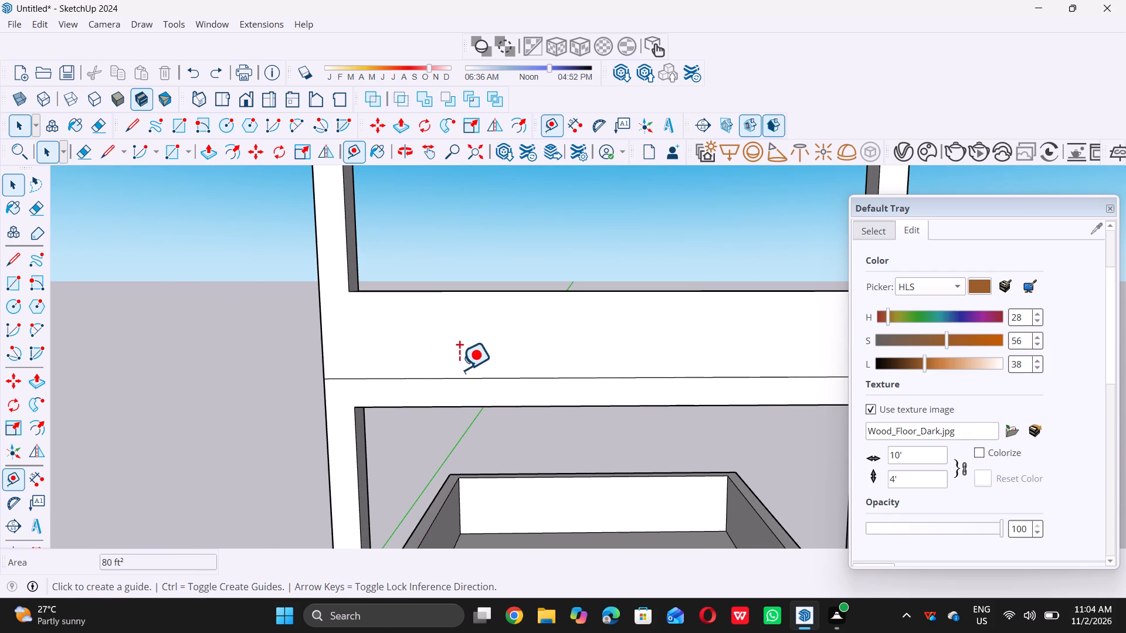
double_click(320, 324)
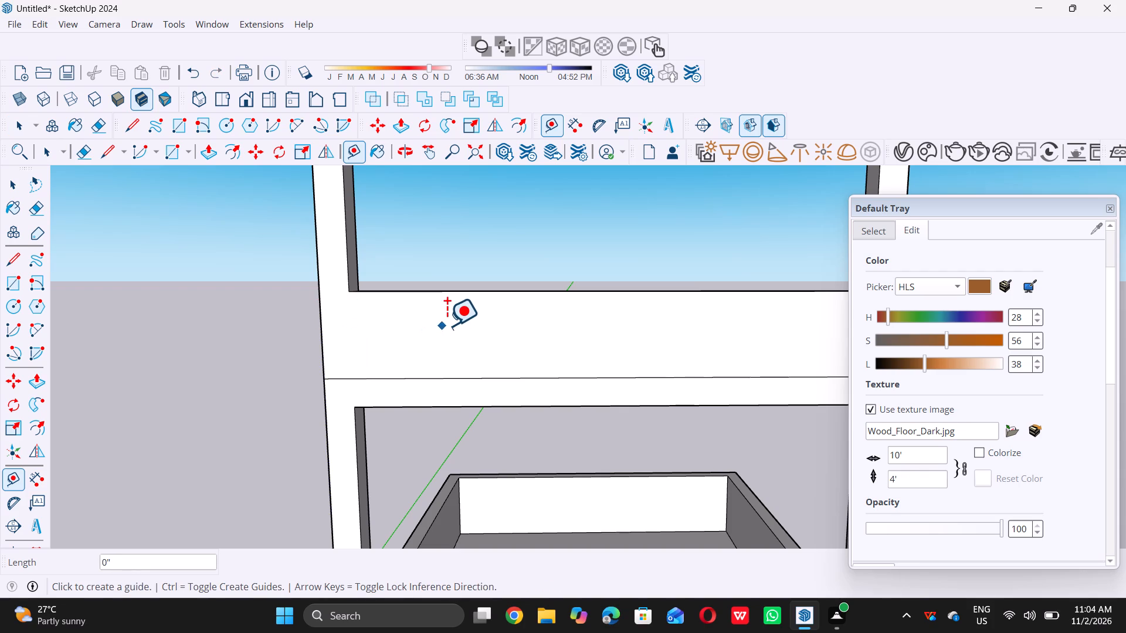
key(space)
key(t)
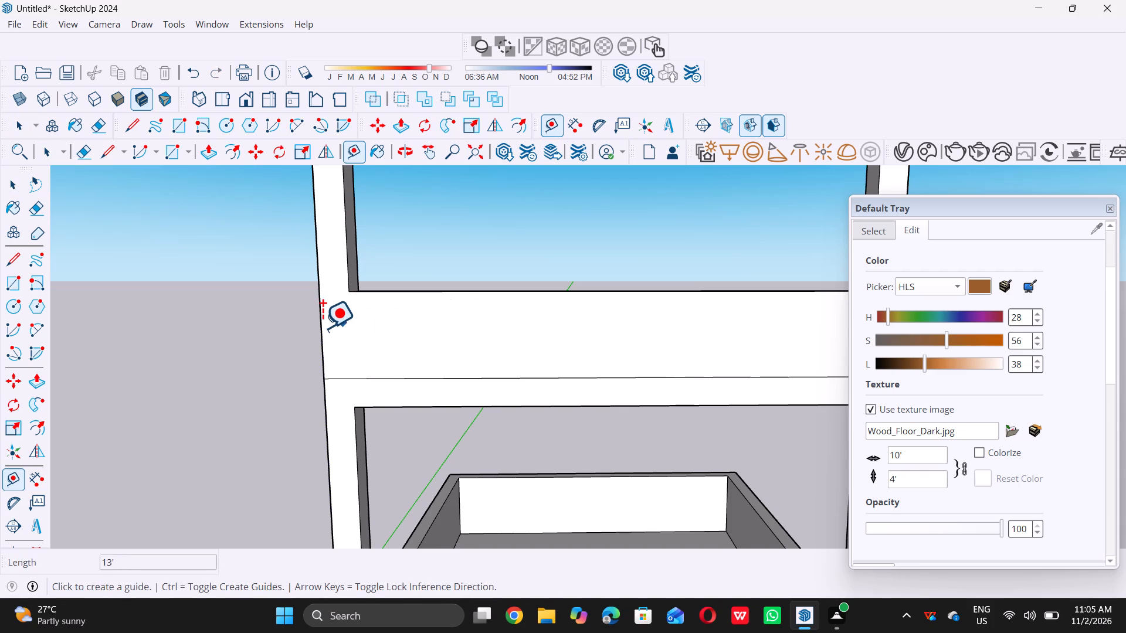
double_click(321, 329)
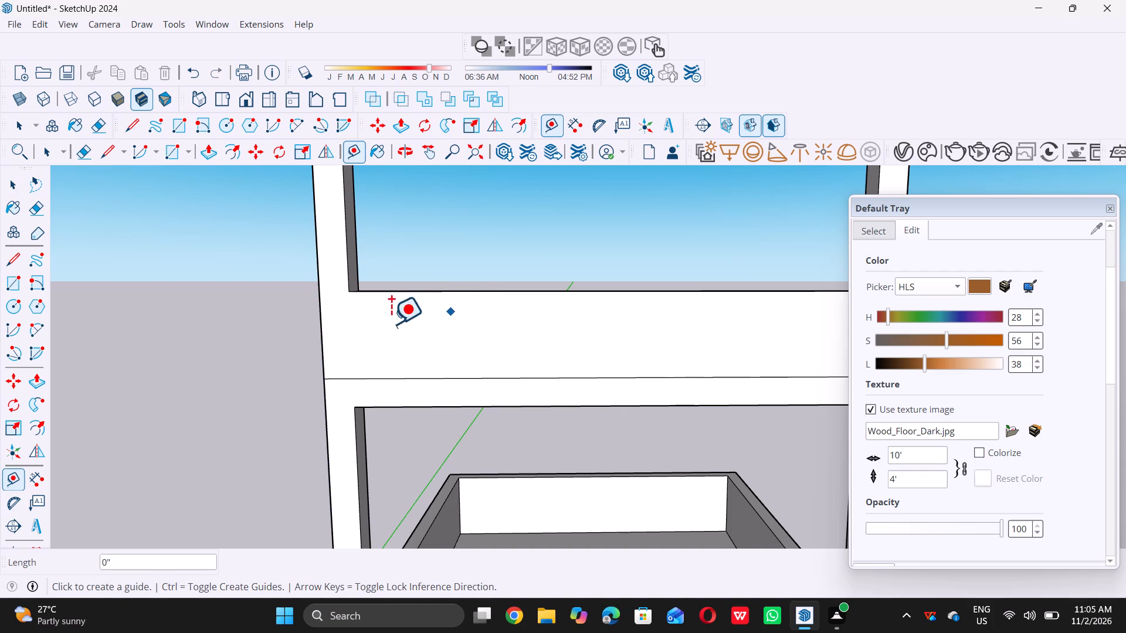
triple_click(320, 328)
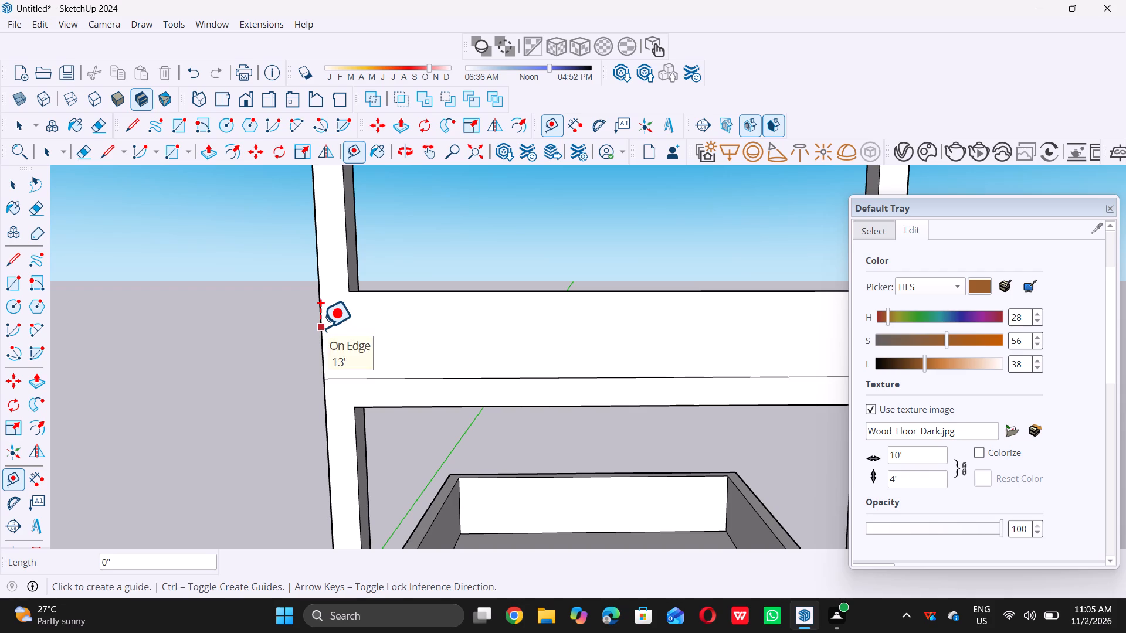
click(320, 328)
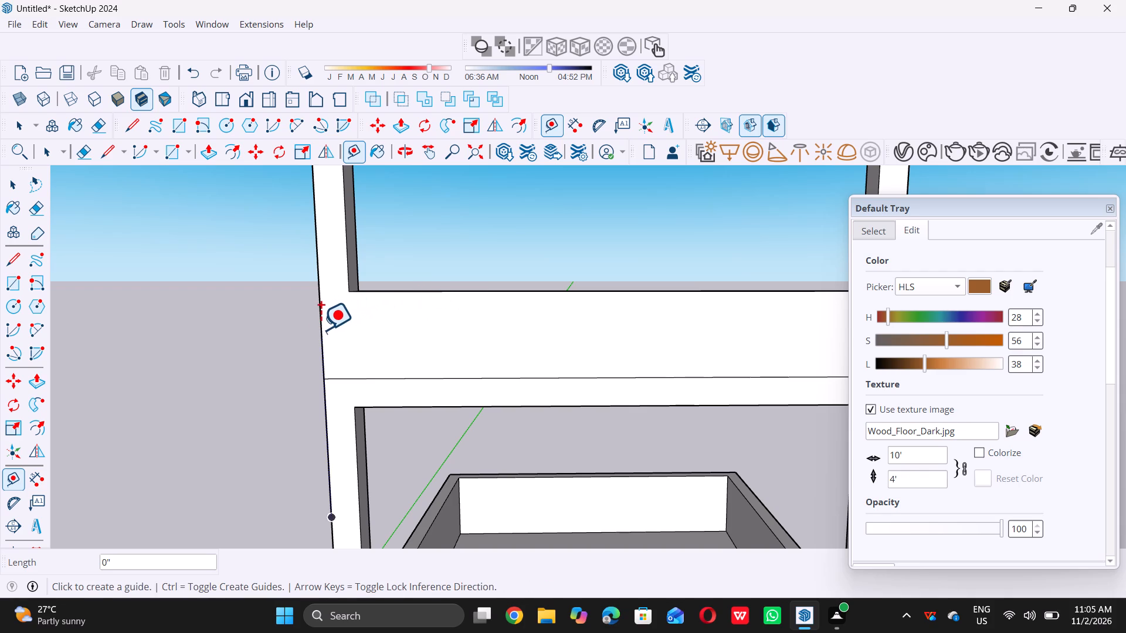
triple_click(320, 328)
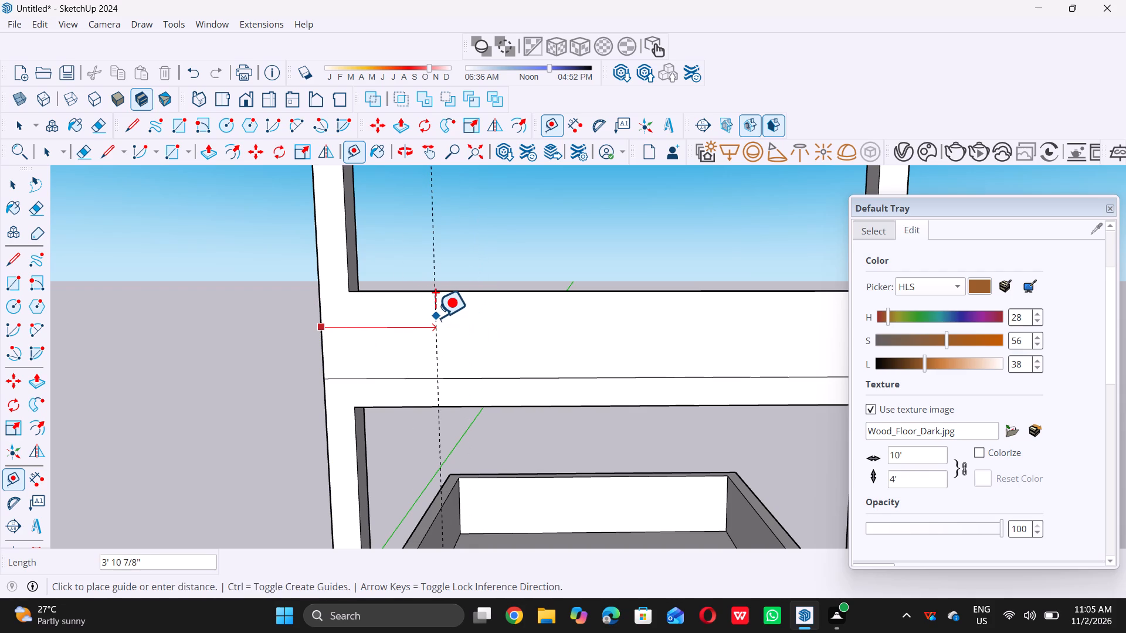
double_click(435, 317)
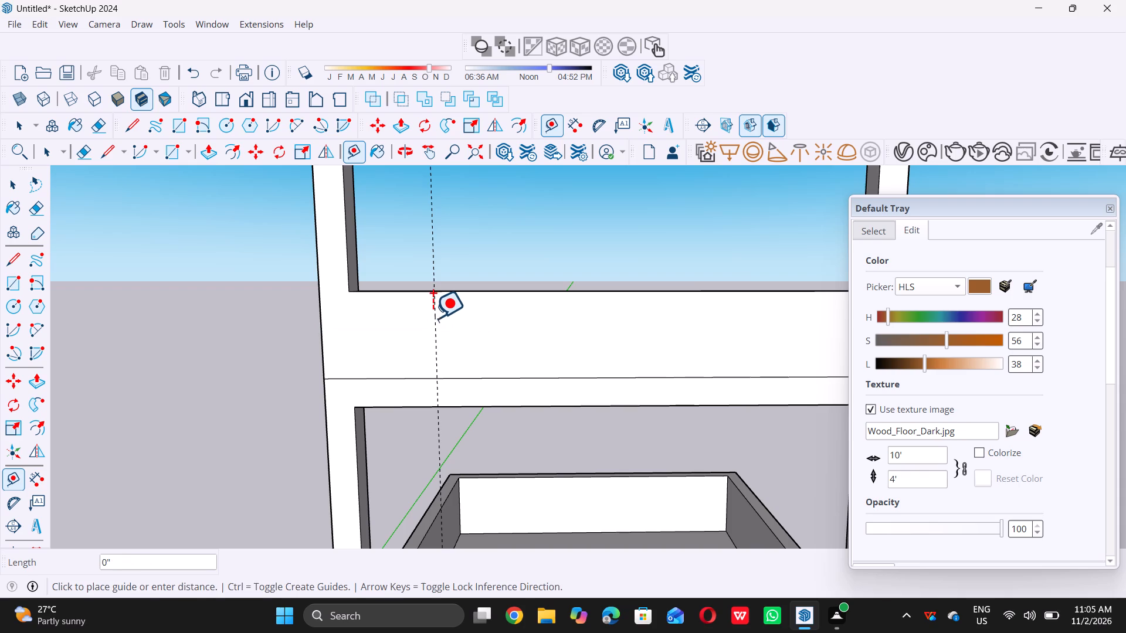
double_click(432, 336)
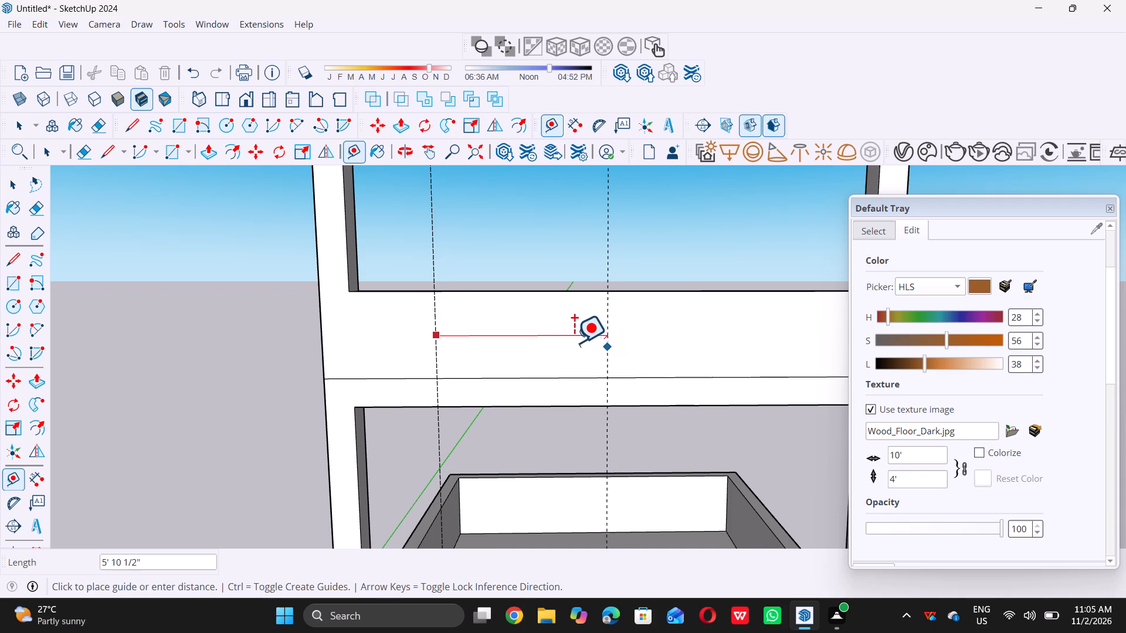
double_click(542, 335)
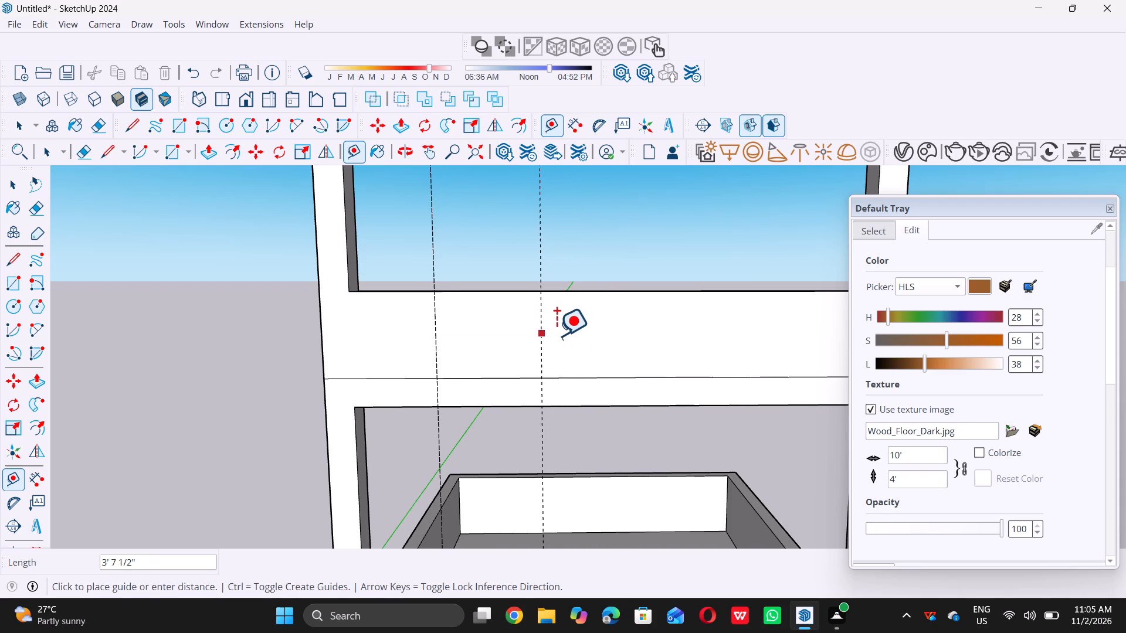
Continue the vertical guides across the panel toward the right post, at successive spacings of about 3' 3", 3' 5" and 2' 9 1/2".
scroll(589, 321, down, 8)
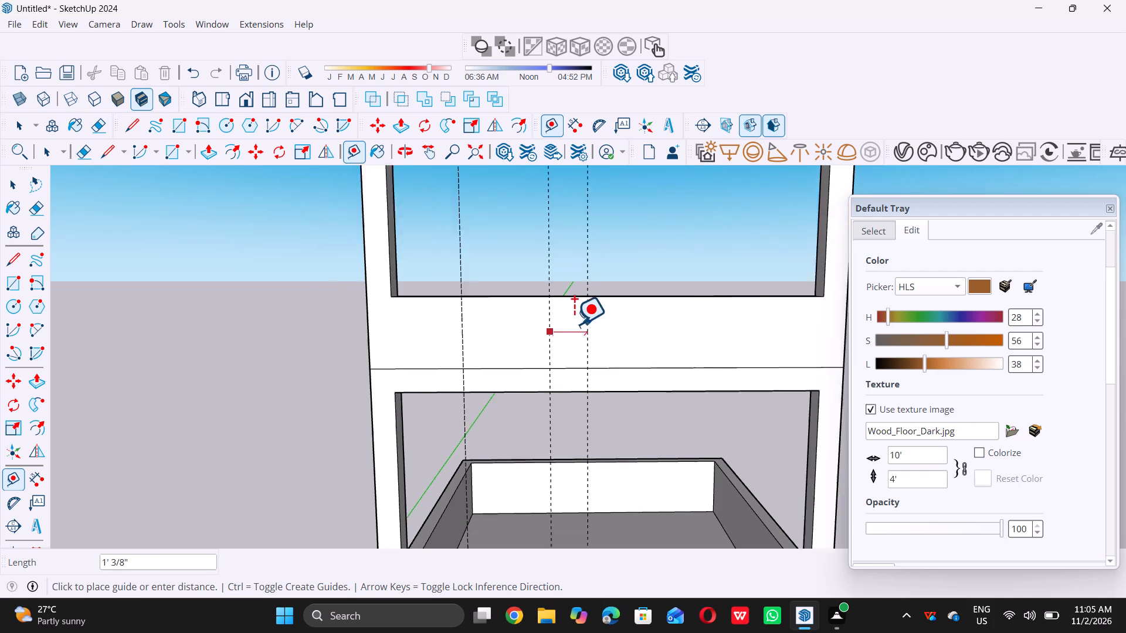
scroll(574, 324, down, 2)
scroll(625, 327, up, 4)
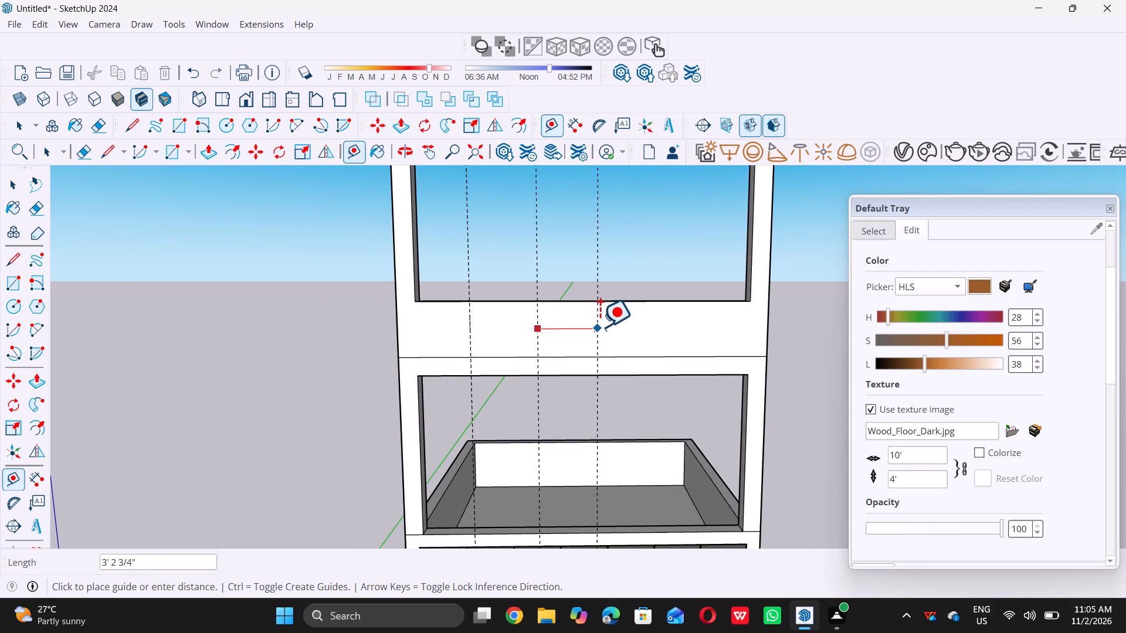
double_click(600, 326)
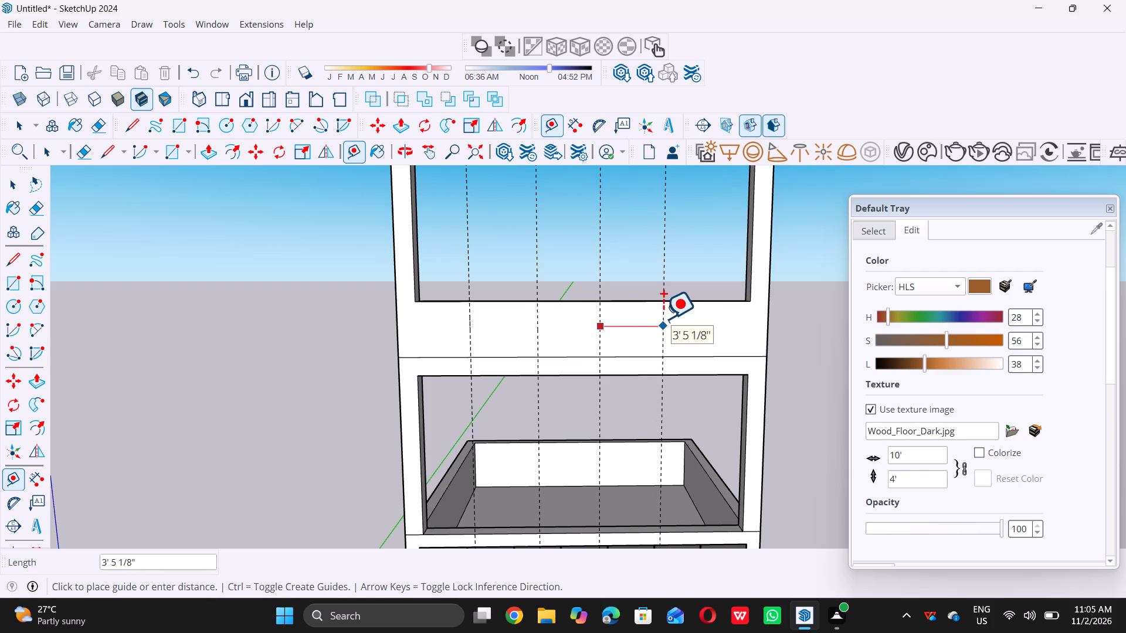
double_click(663, 318)
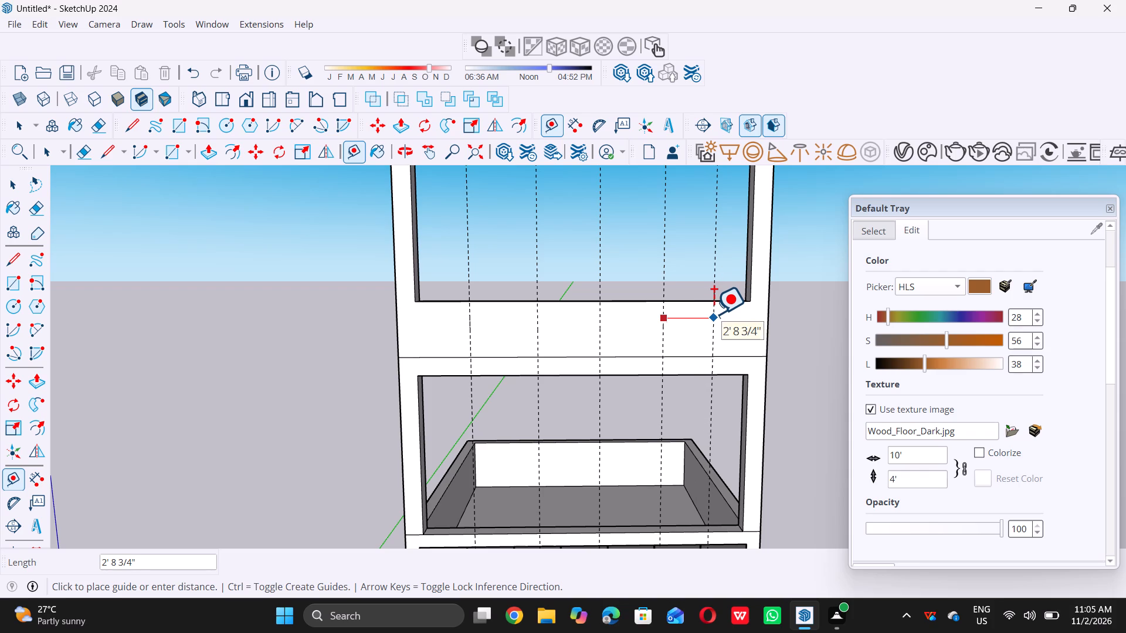
click(715, 314)
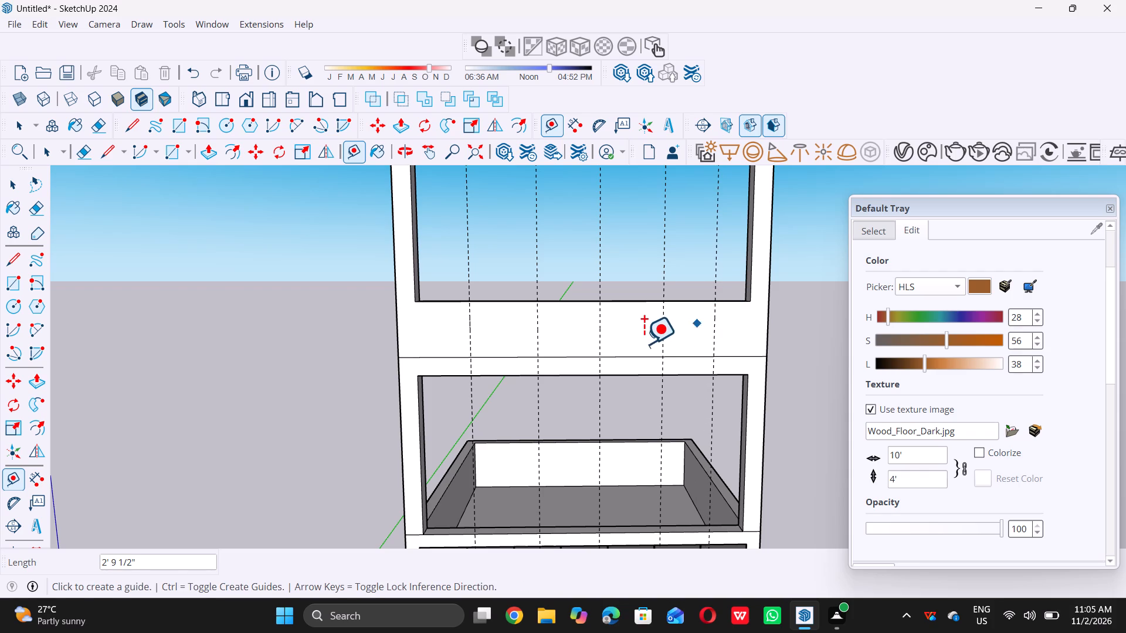
key(space)
Erase the two vertical guides nearest the left post.
middle_drag(535, 355, 521, 348)
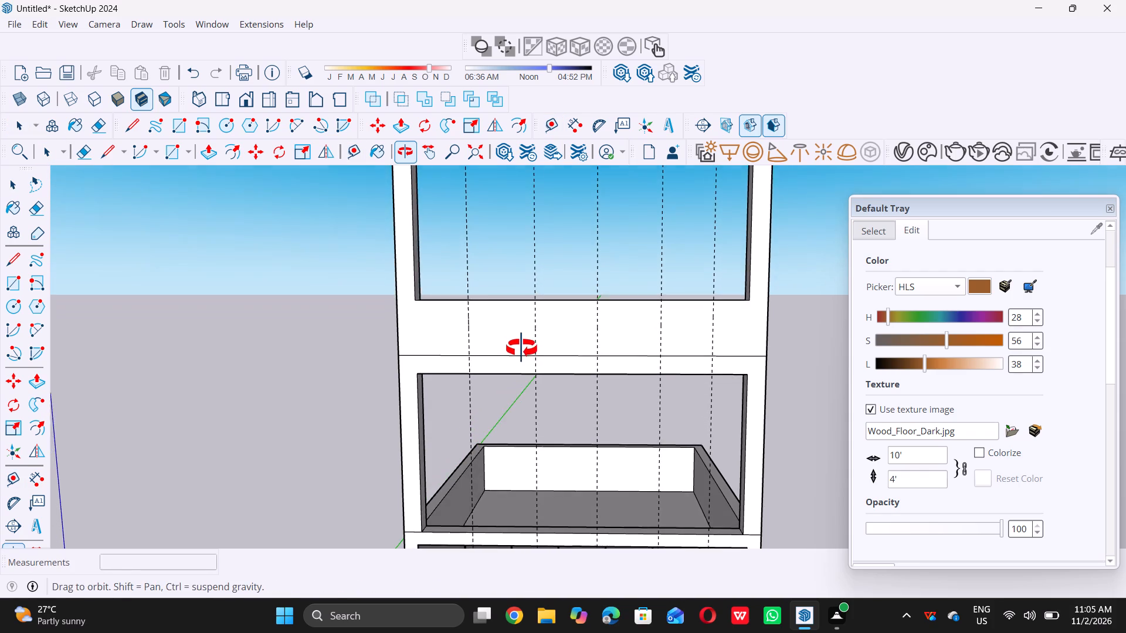
middle_drag(521, 348, 517, 341)
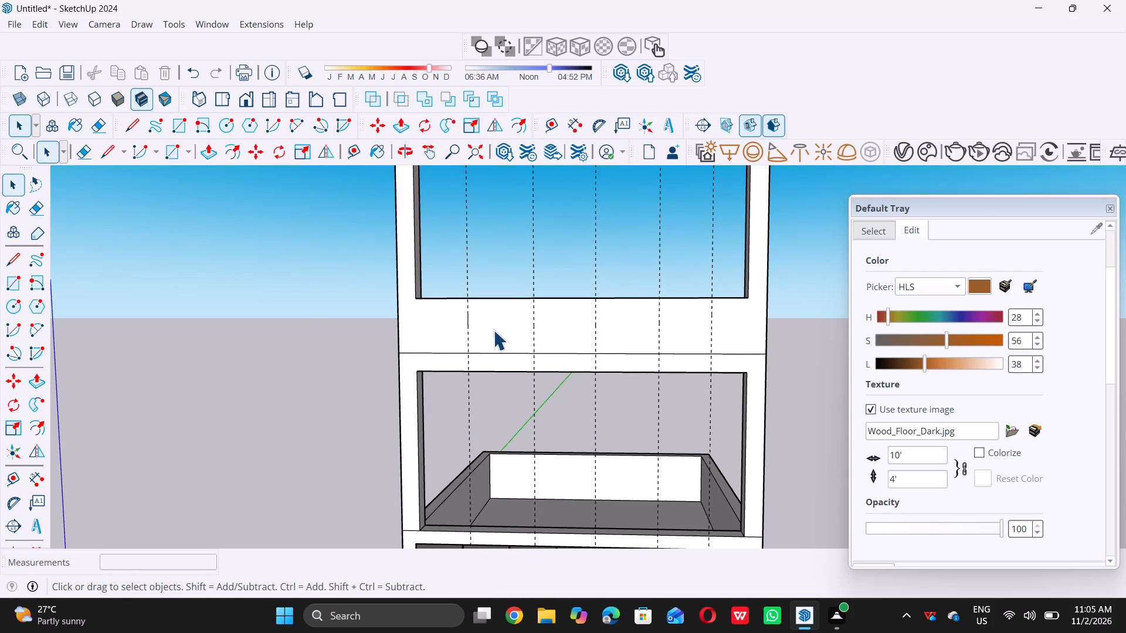
key(e)
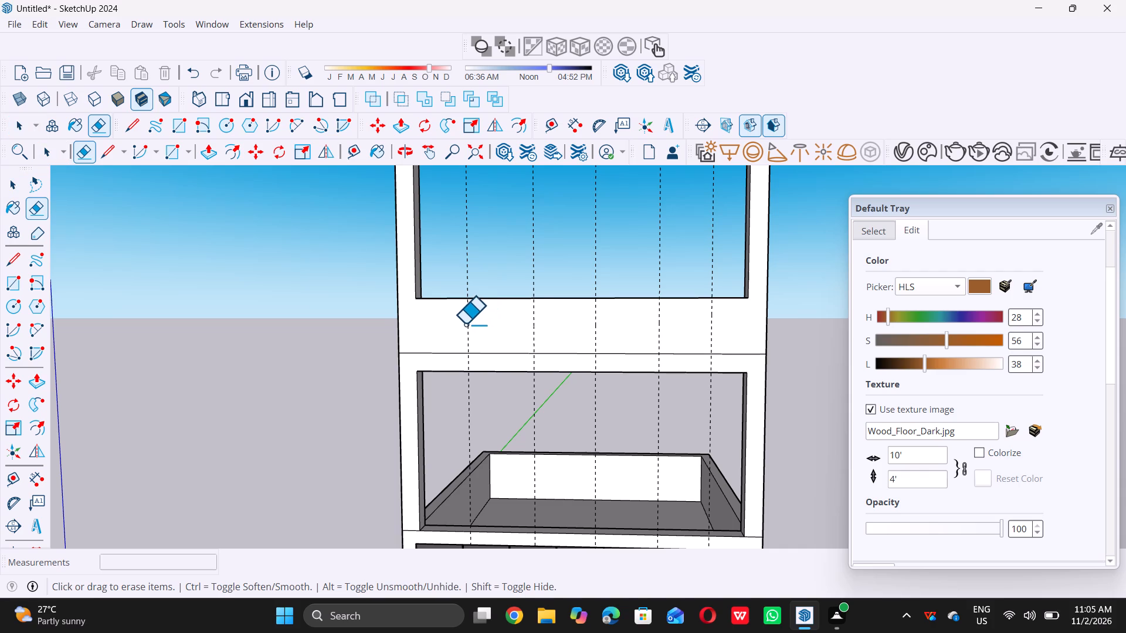
click(465, 324)
double_click(535, 319)
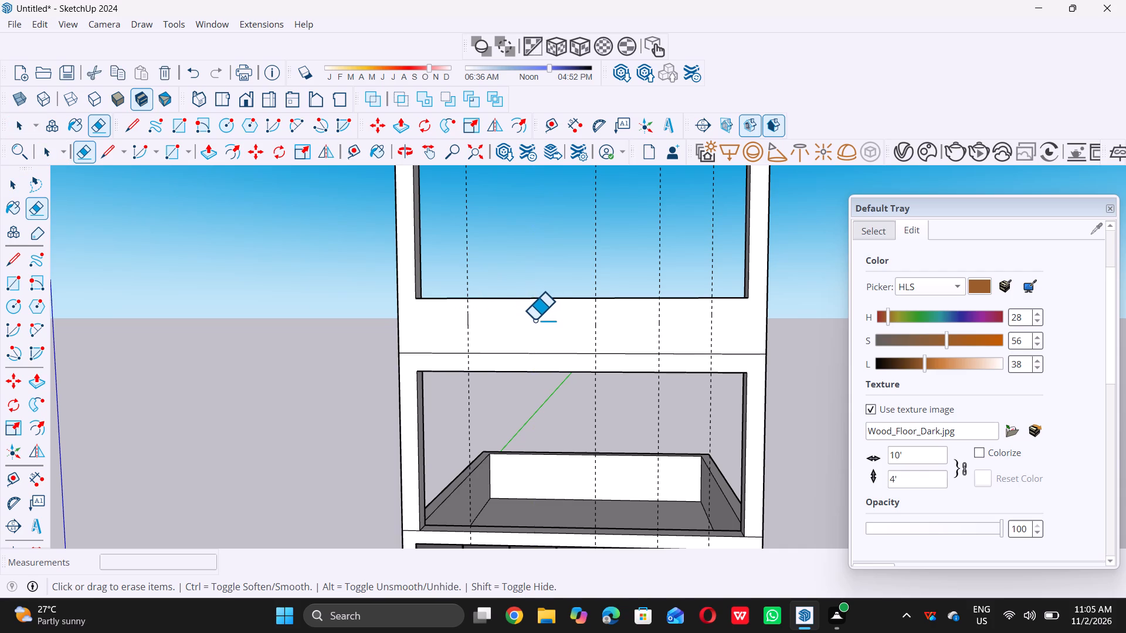
double_click(467, 316)
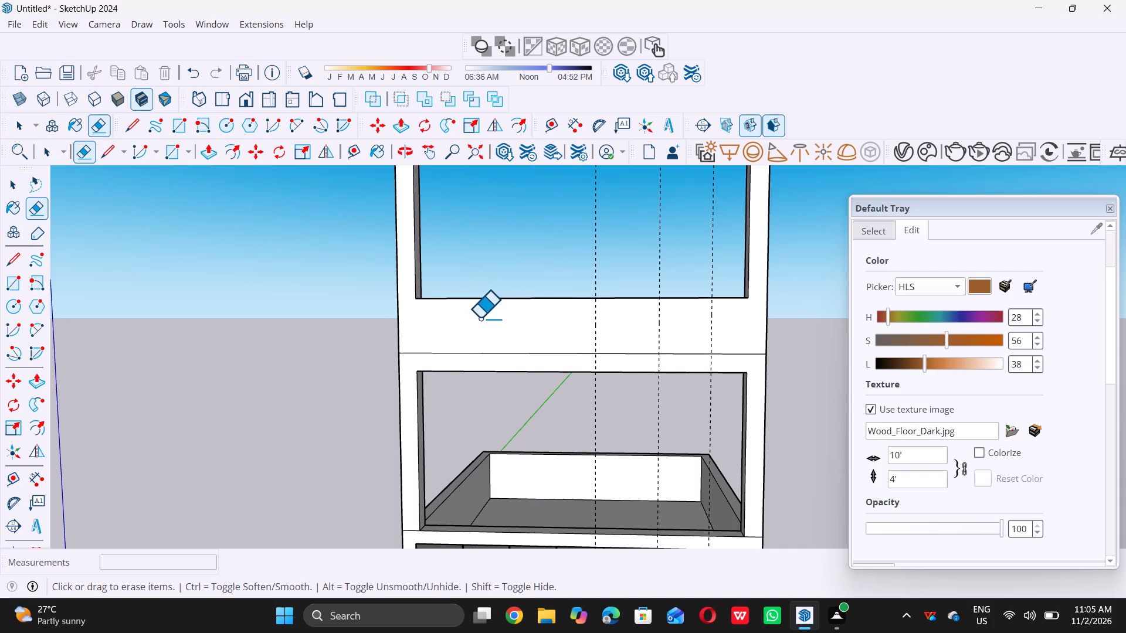
Offset a vertical guide about 3' 1 3/4" from the leftmost remaining guide toward the left post.
key(space)
key(t)
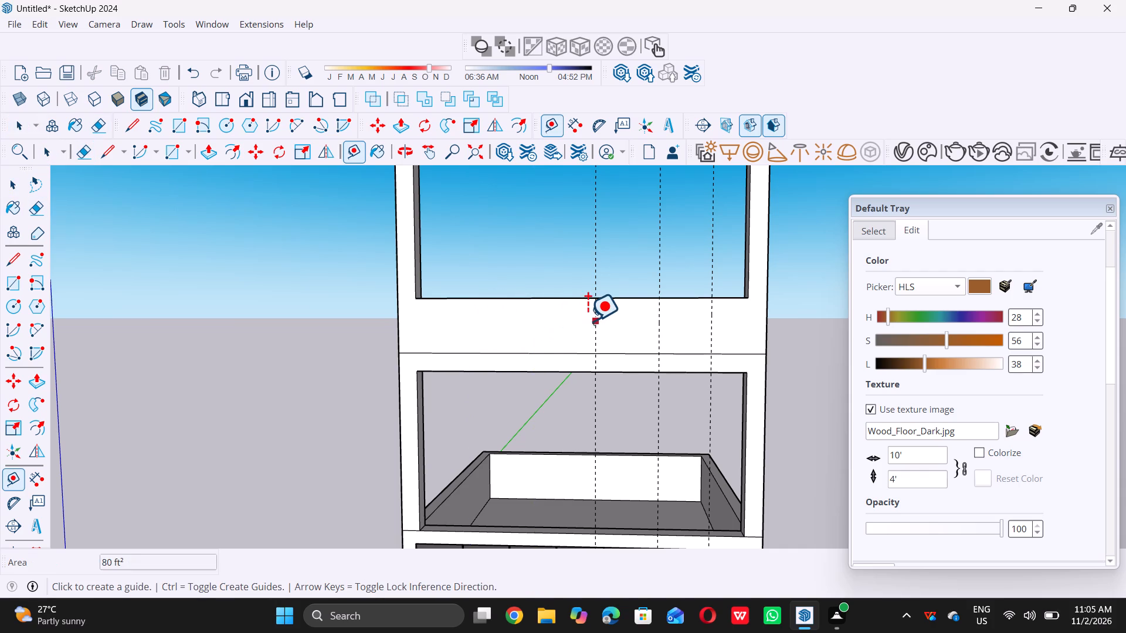
double_click(595, 315)
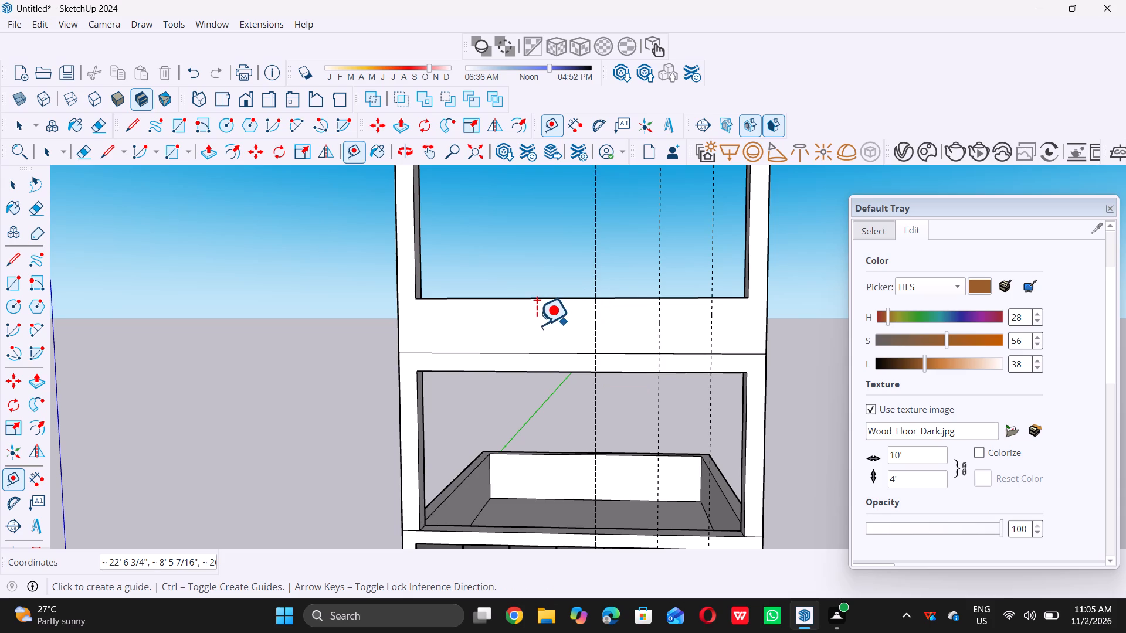
key(ctrl+z)
click(595, 319)
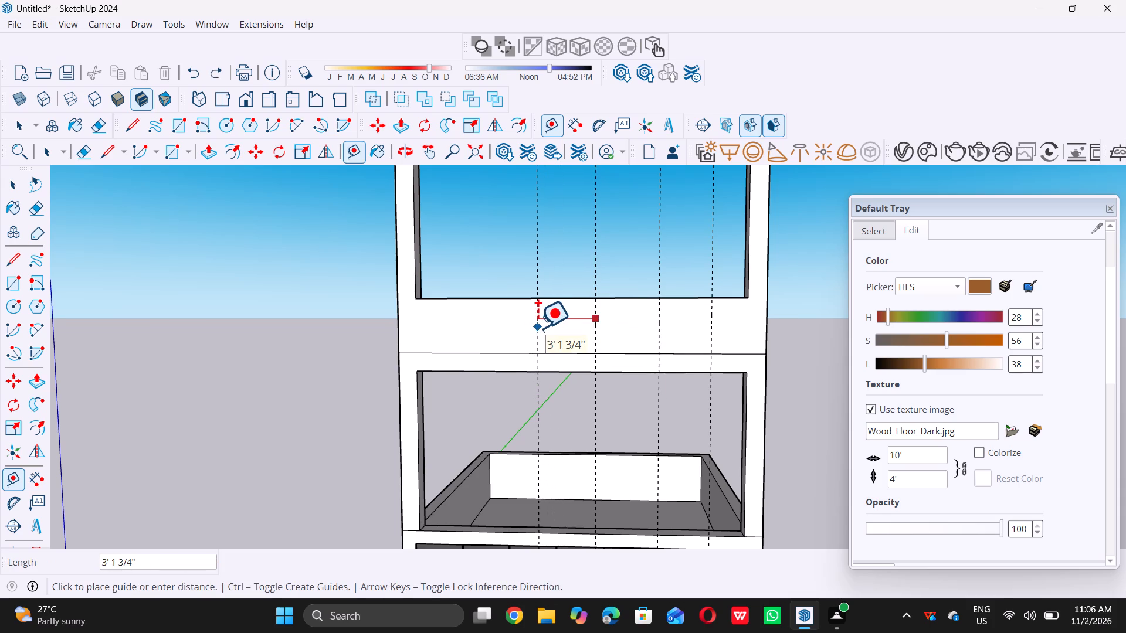
triple_click(538, 328)
click(538, 328)
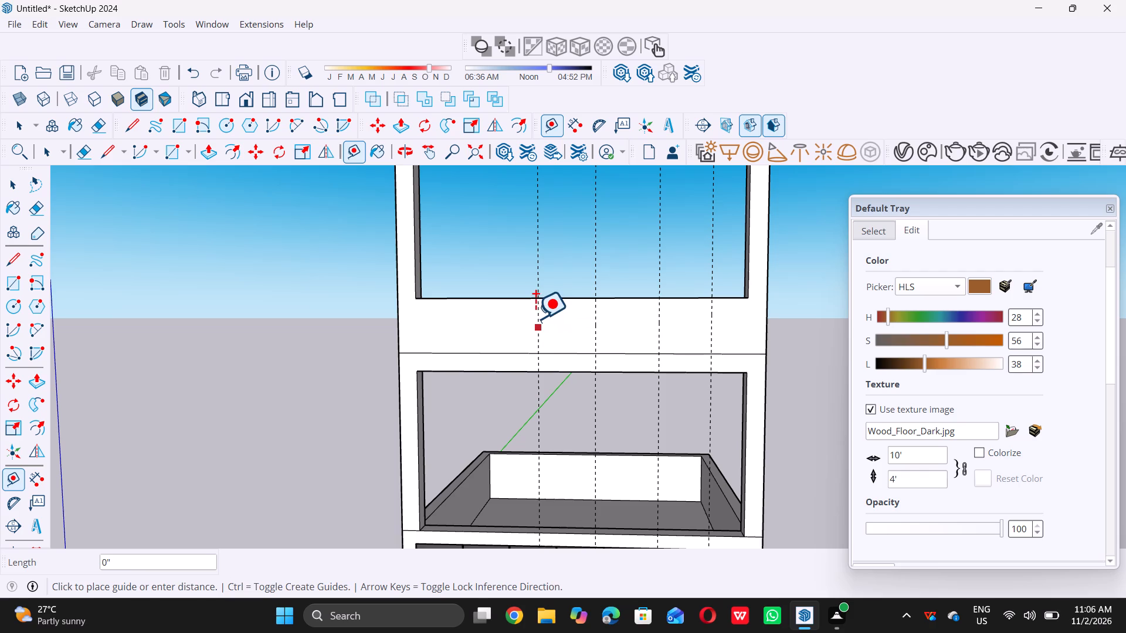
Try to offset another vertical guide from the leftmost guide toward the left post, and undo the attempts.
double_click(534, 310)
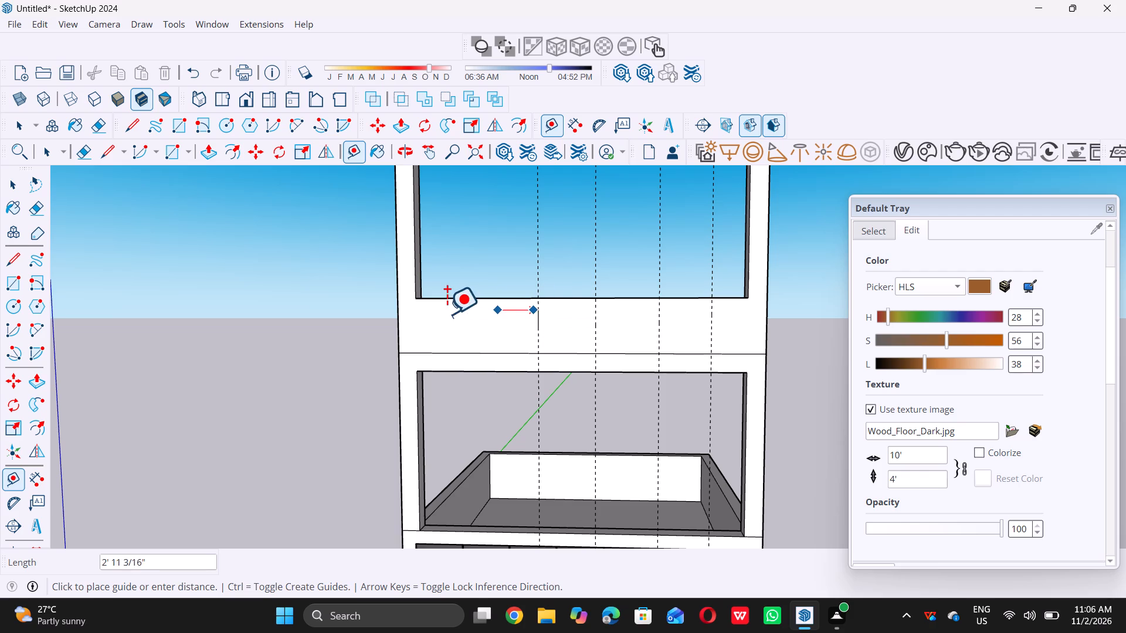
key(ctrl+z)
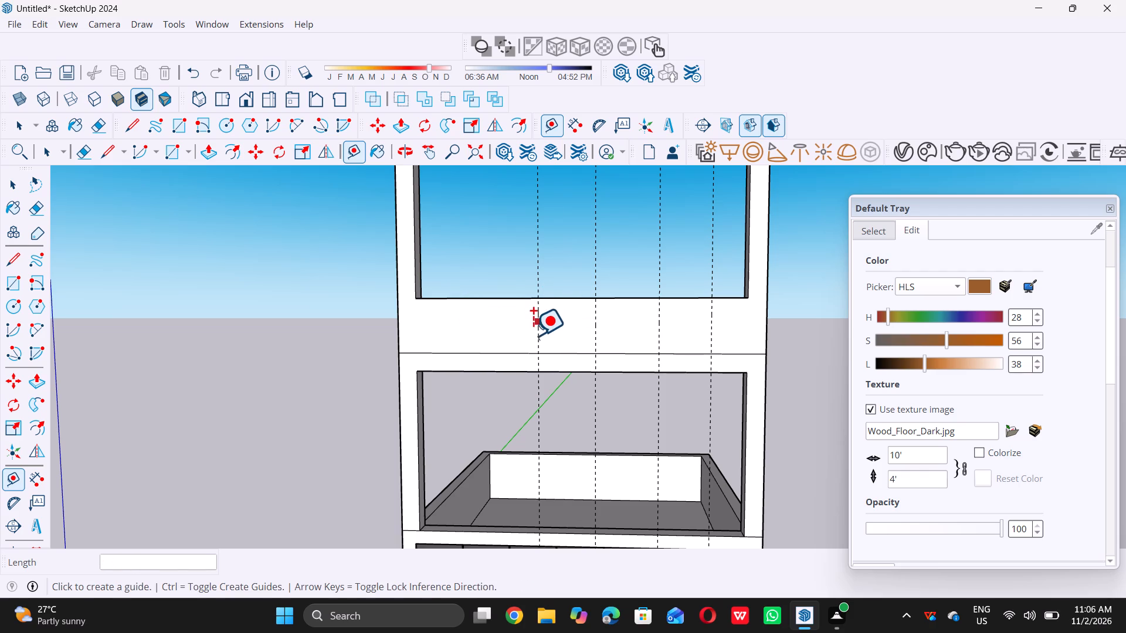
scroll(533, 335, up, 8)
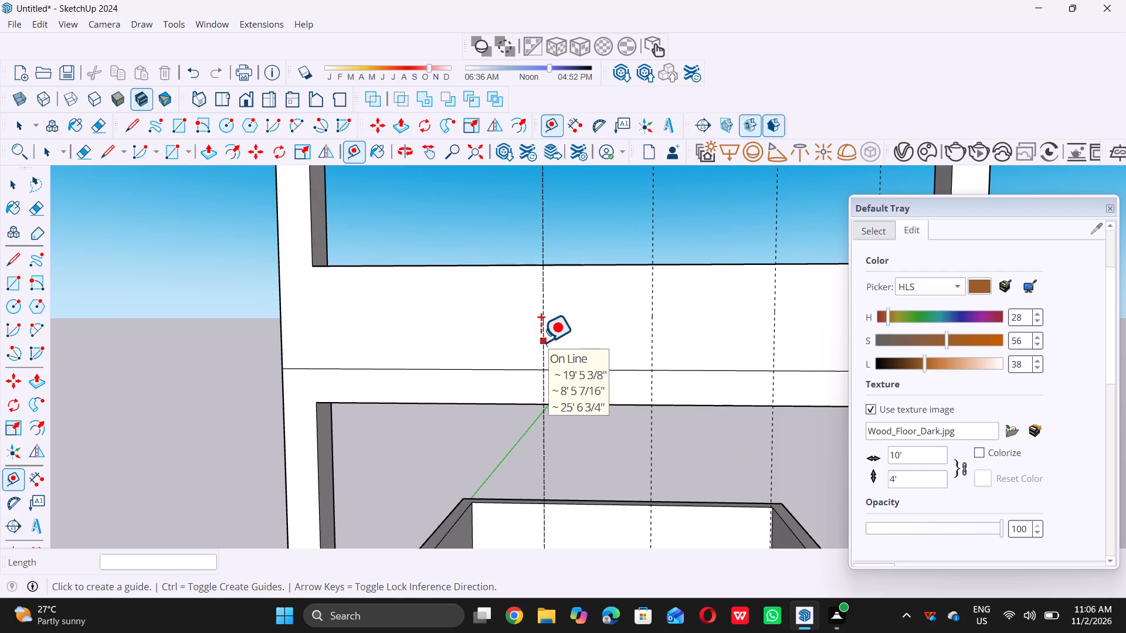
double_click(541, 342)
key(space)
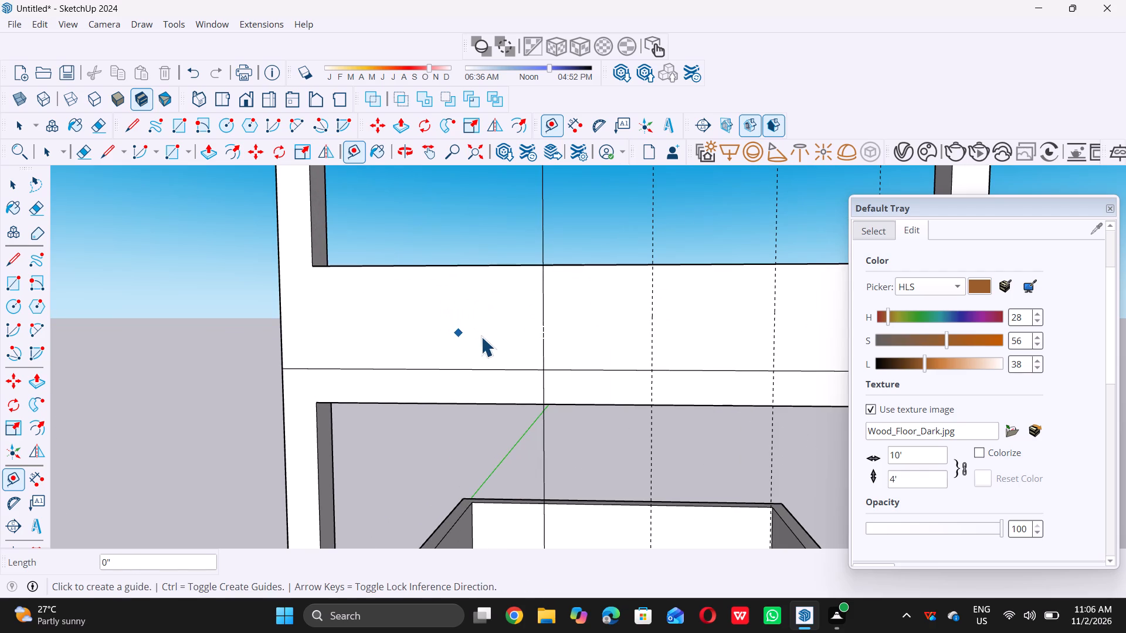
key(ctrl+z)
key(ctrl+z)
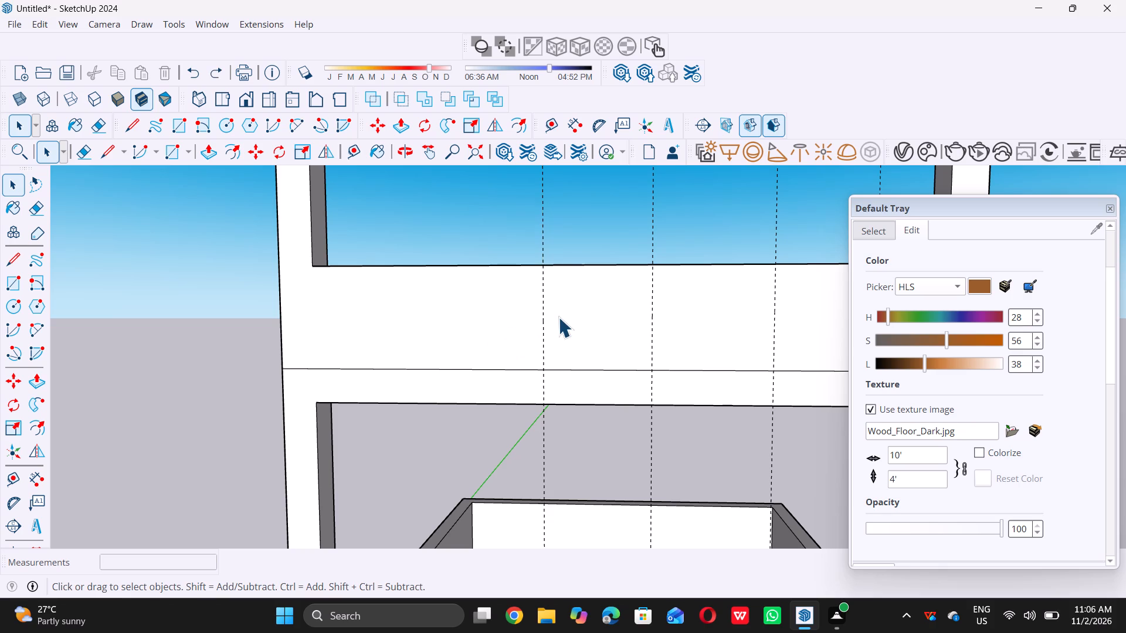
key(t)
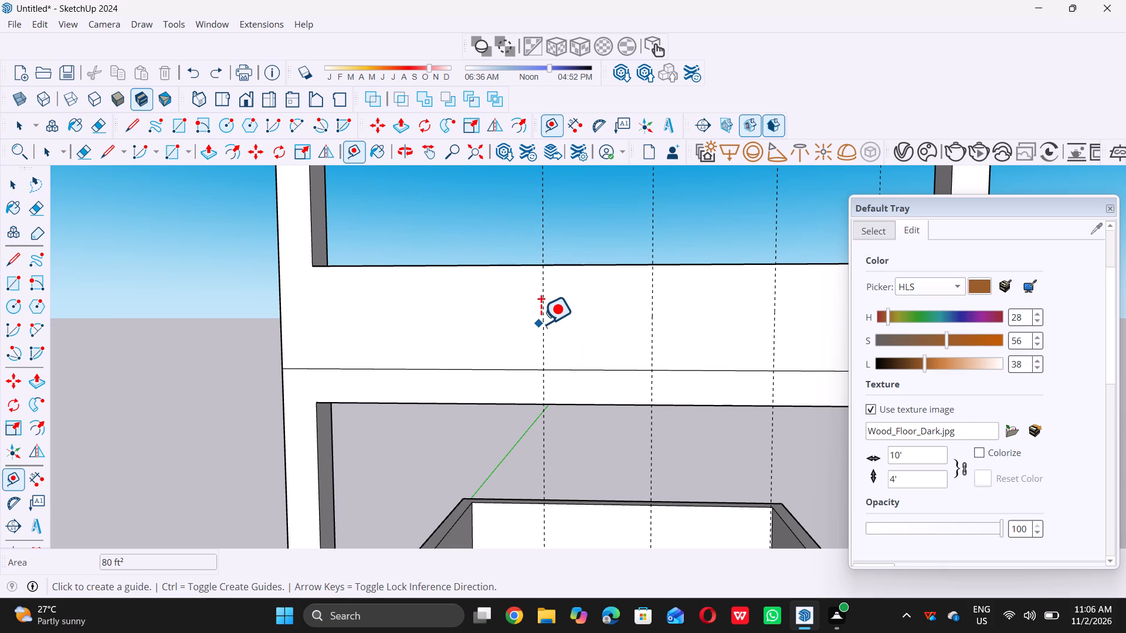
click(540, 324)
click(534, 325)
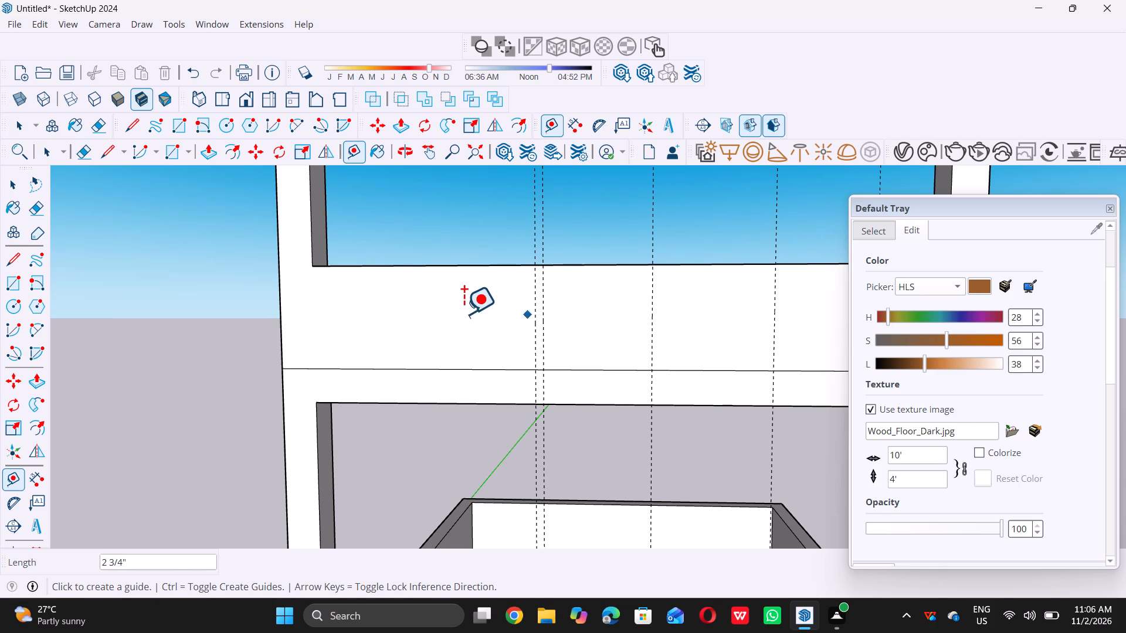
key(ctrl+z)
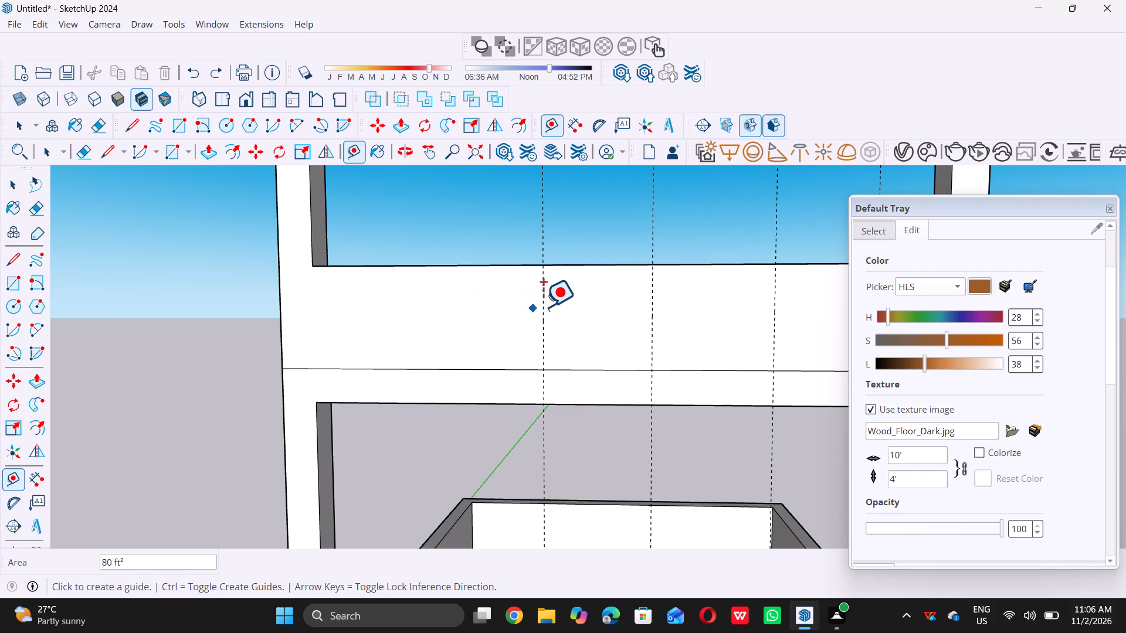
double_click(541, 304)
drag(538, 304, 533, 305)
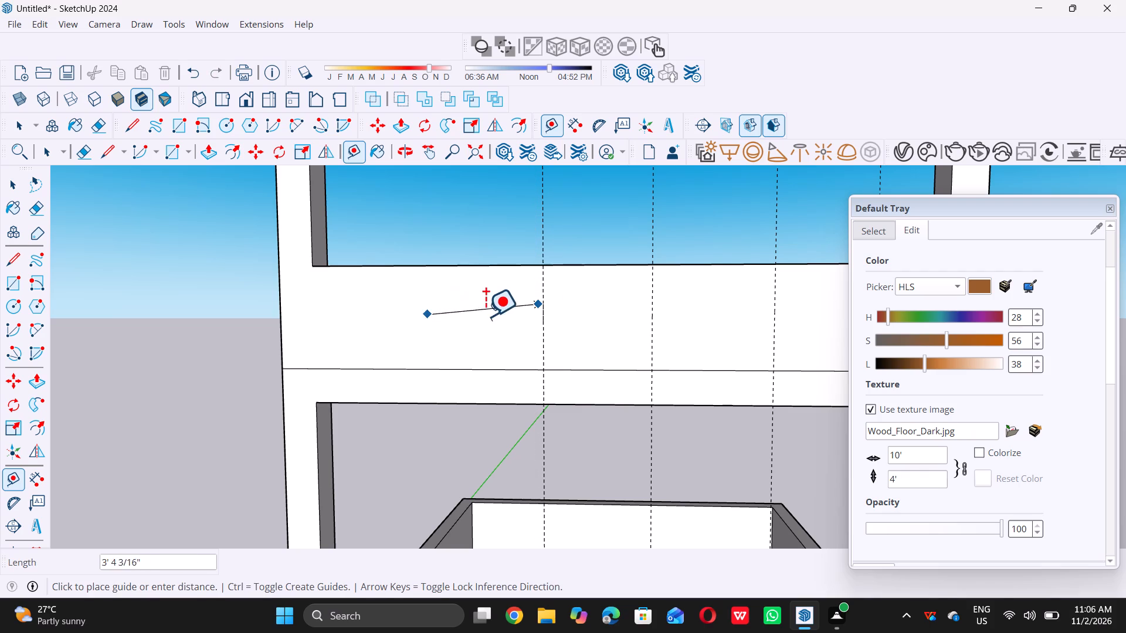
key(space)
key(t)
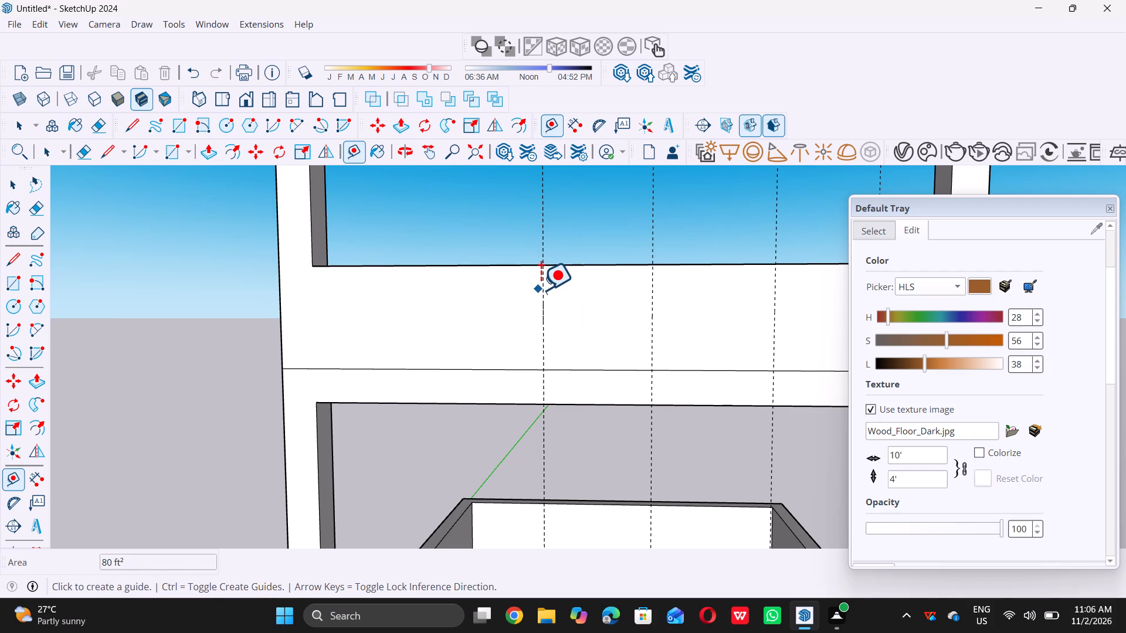
Offset a vertical guide about 3' 8 3/4" from the leftmost guide toward the left post.
triple_click(542, 290)
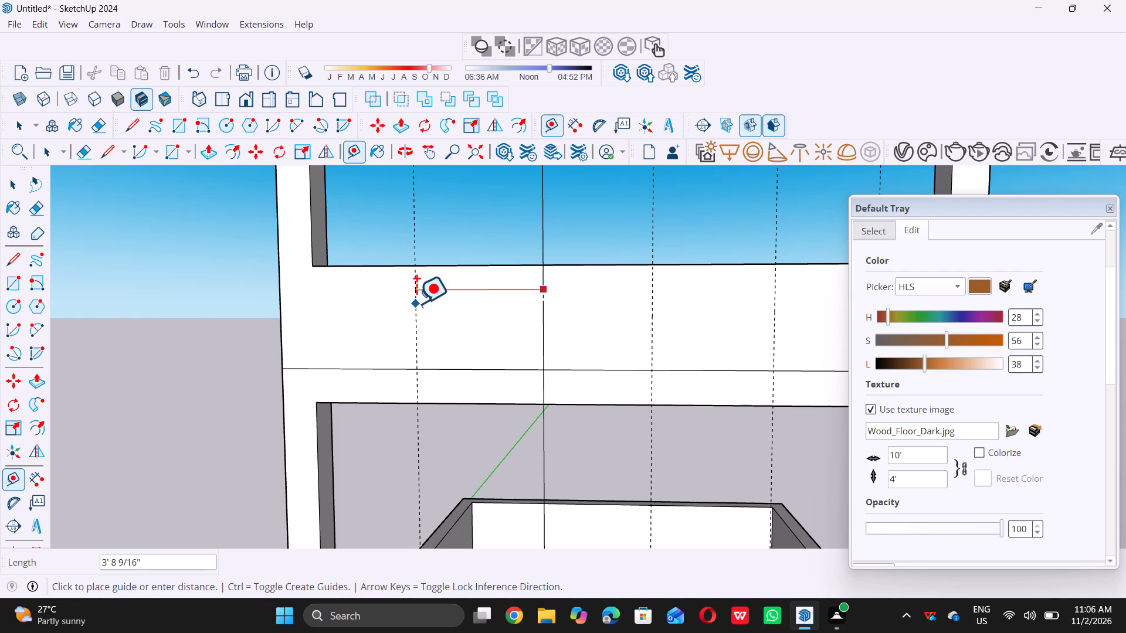
double_click(415, 302)
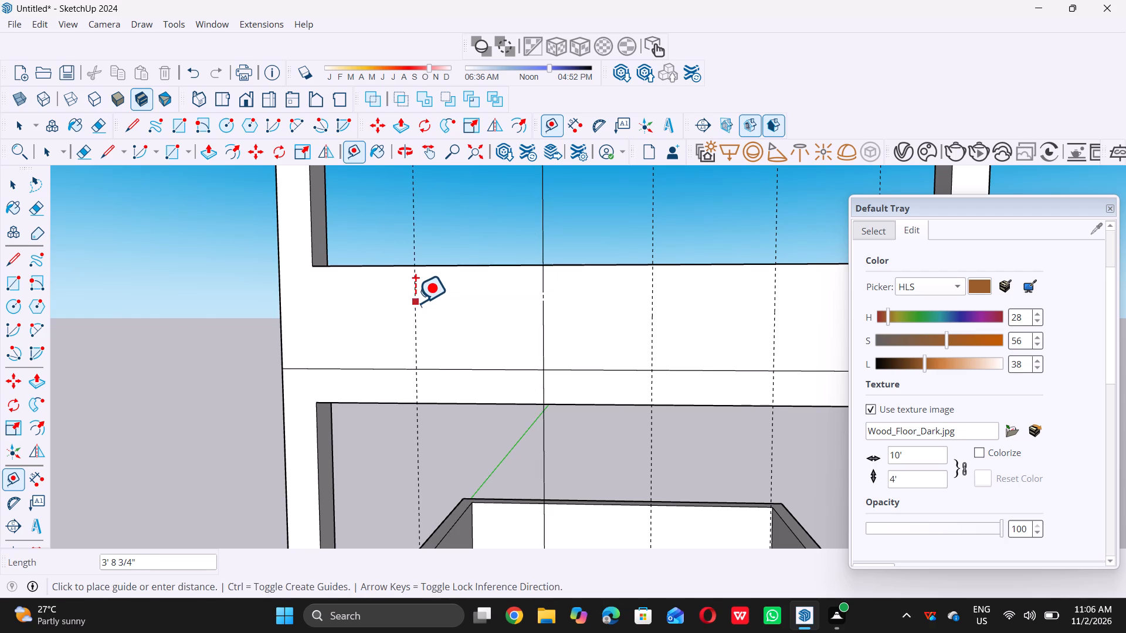
key(space)
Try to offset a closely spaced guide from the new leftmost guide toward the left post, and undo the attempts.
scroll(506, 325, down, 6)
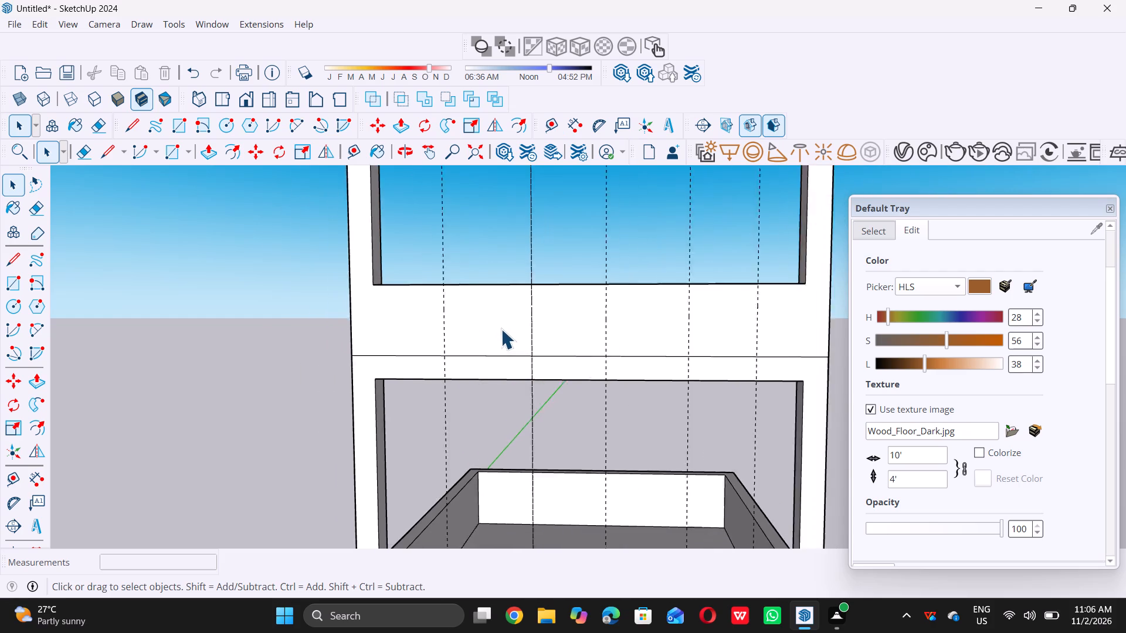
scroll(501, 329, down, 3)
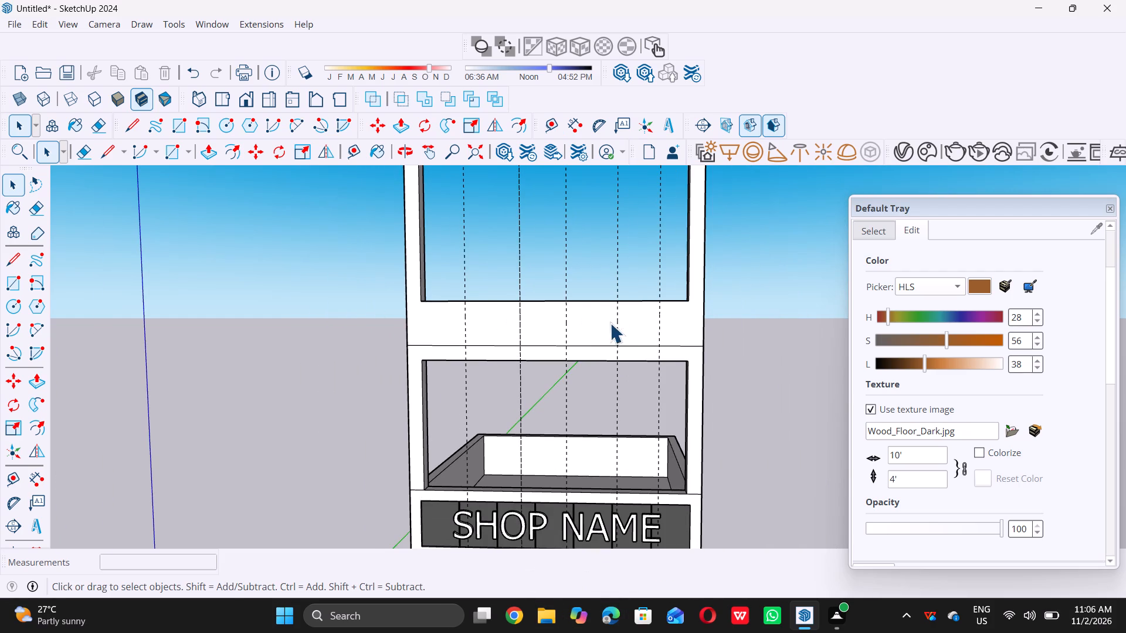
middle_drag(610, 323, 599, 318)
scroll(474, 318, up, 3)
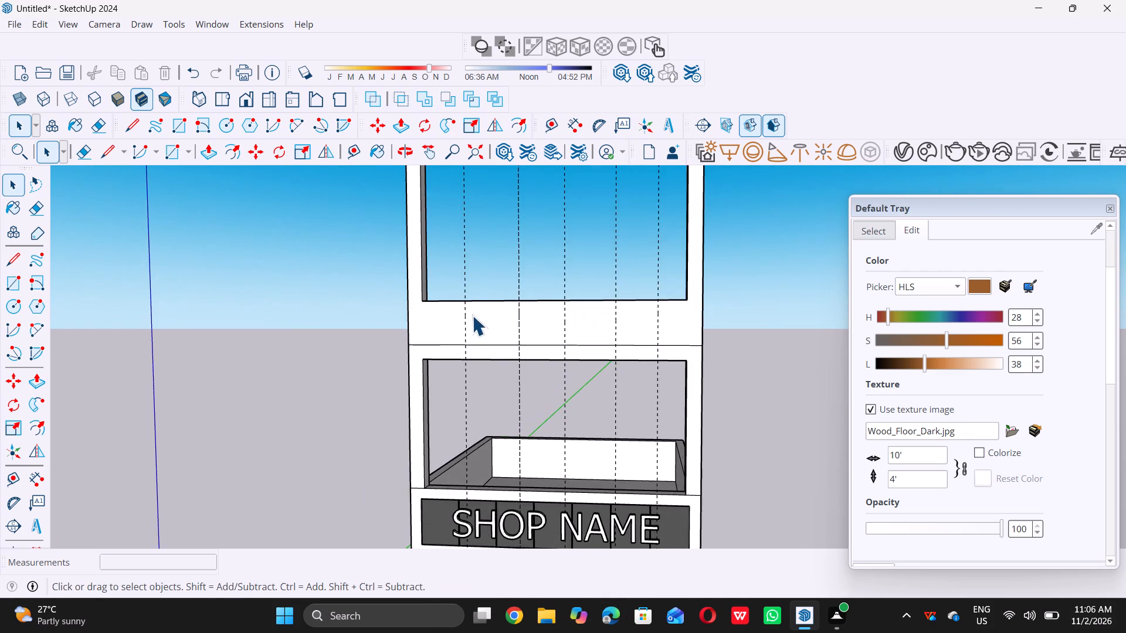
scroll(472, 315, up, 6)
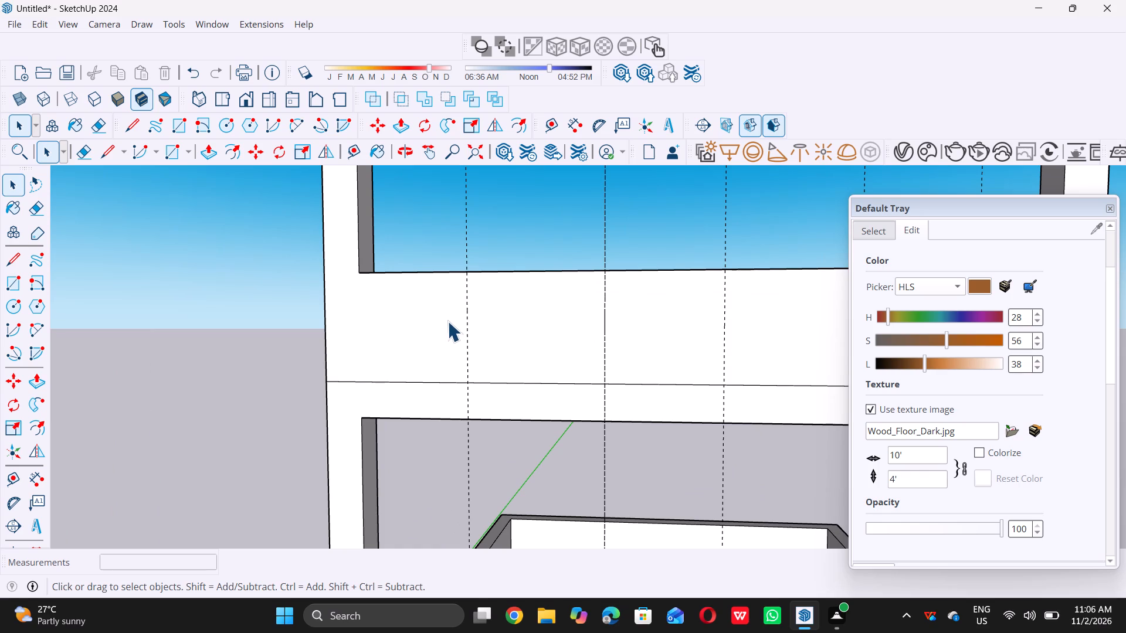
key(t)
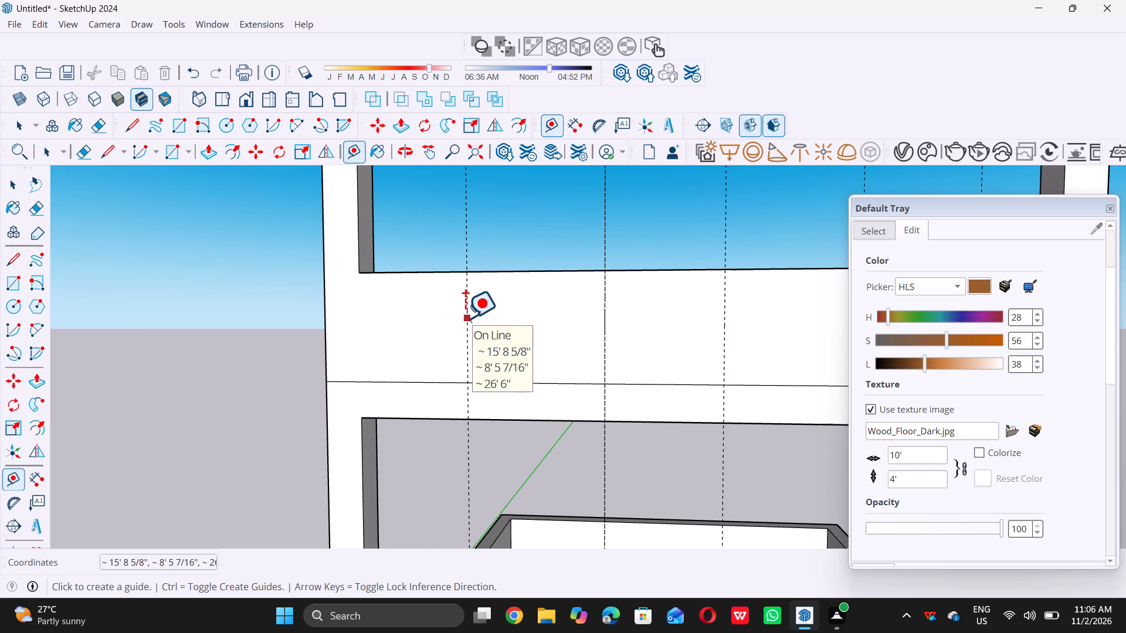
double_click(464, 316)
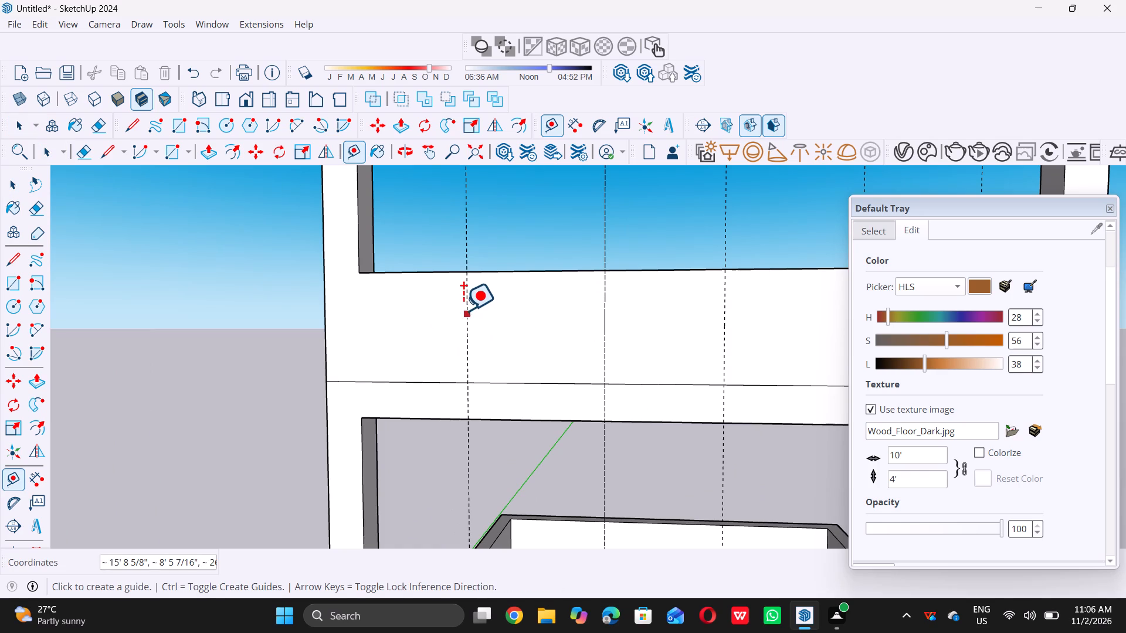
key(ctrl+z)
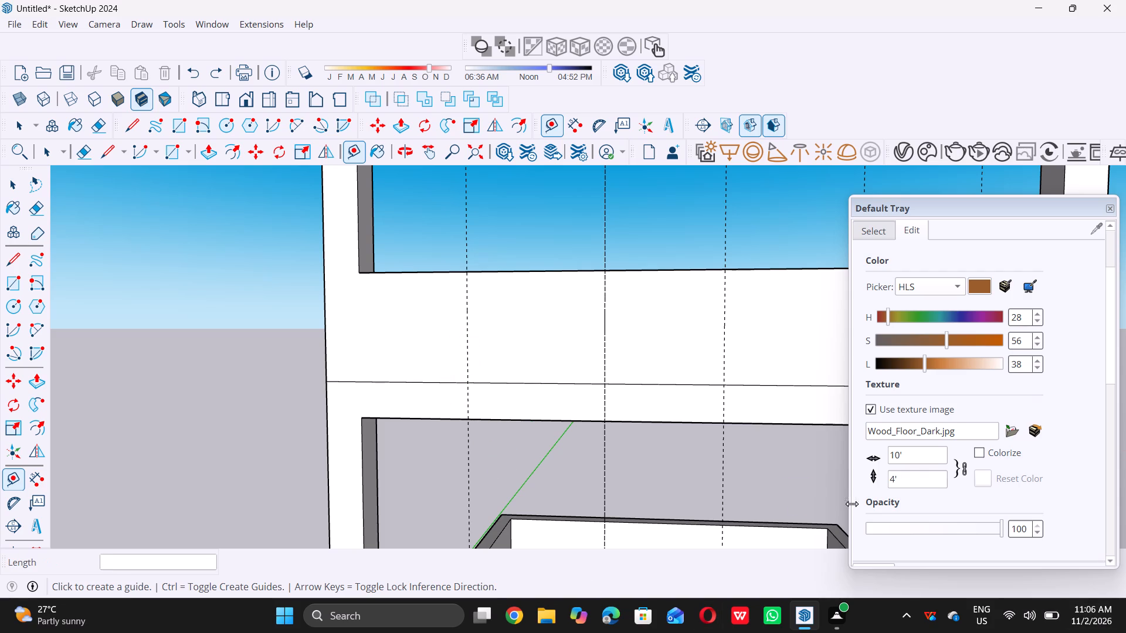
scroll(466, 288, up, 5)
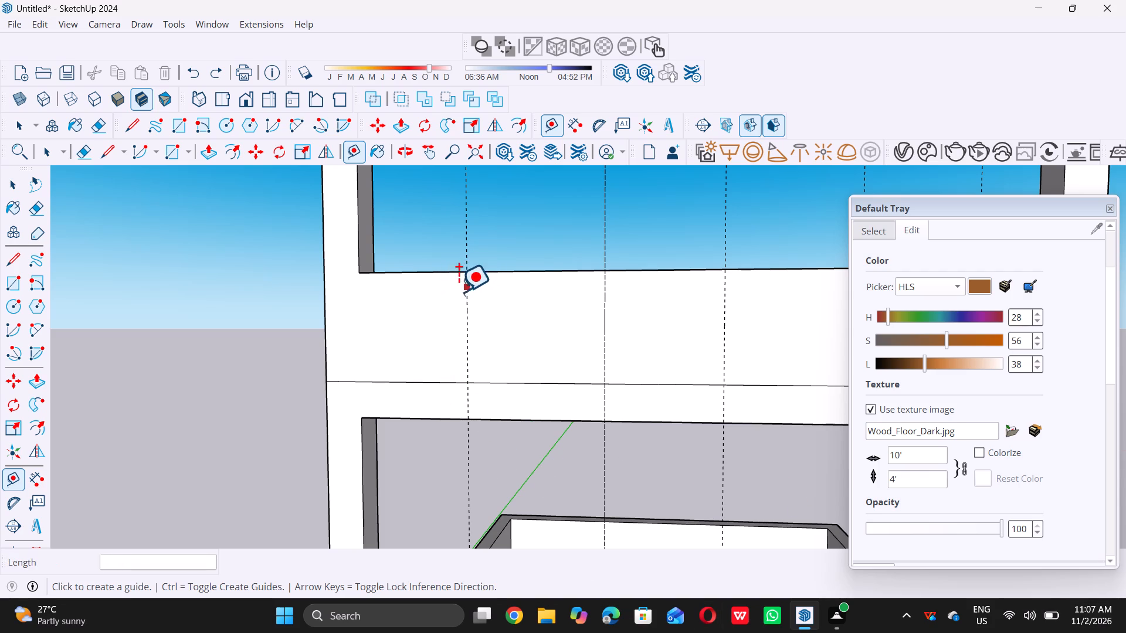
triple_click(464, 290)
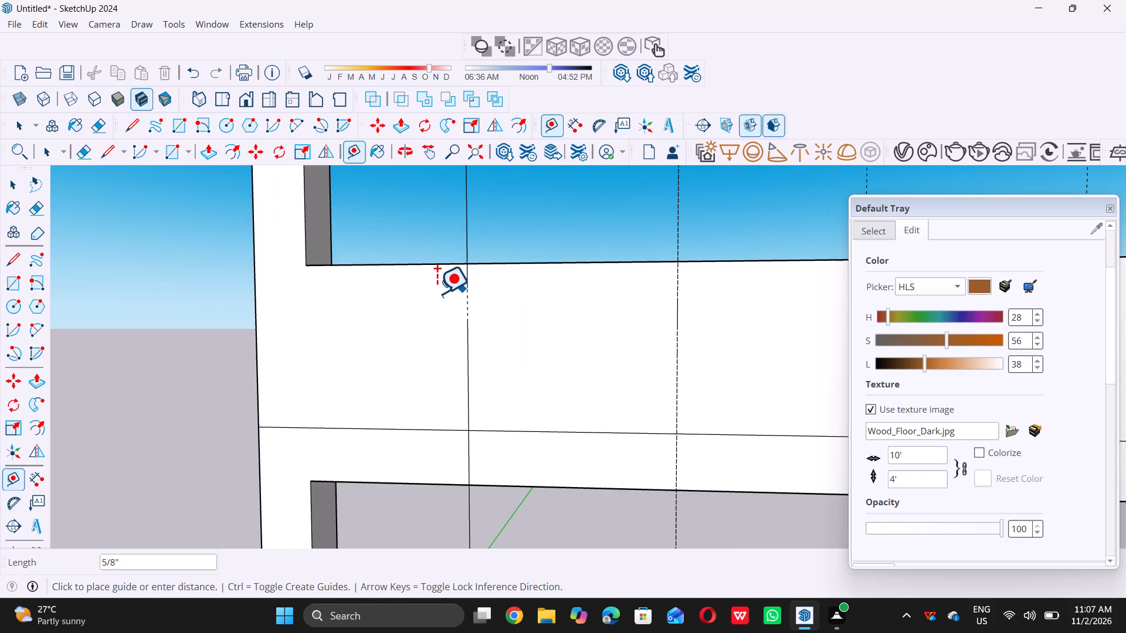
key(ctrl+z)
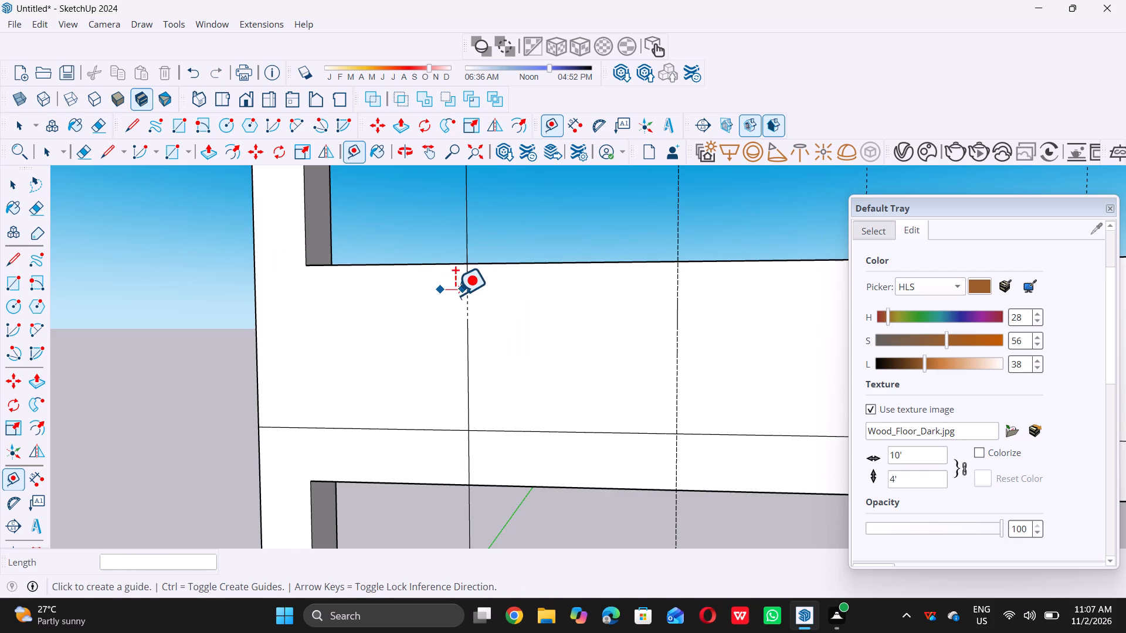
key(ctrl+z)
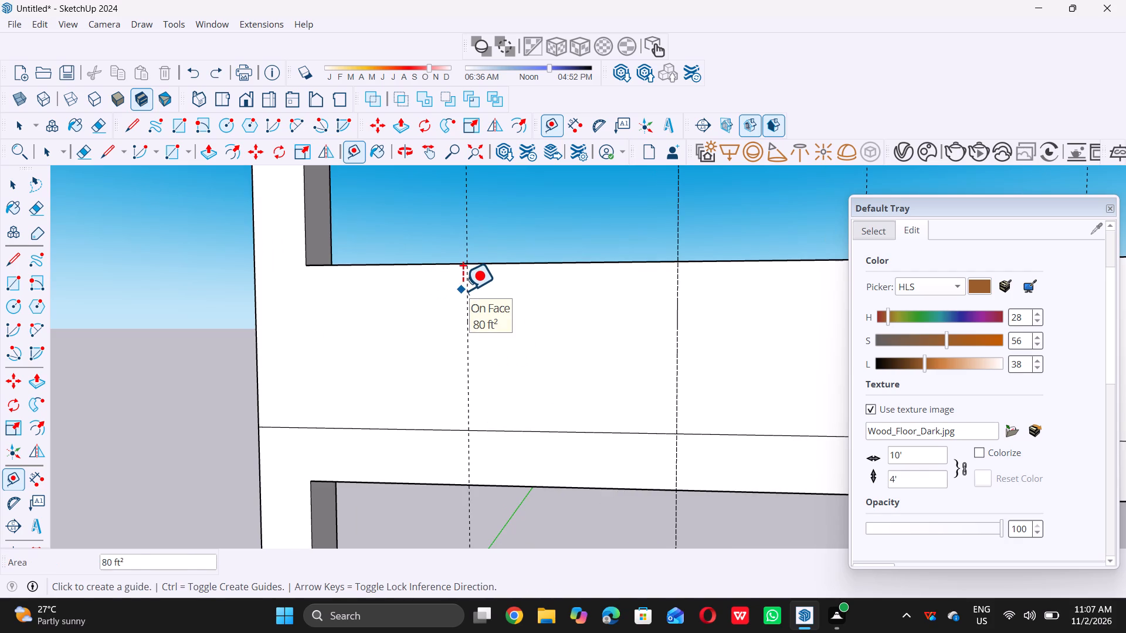
Offset a close companion guide about 1 1/8" from the leftmost vertical guide toward the left post.
click(466, 286)
click(460, 286)
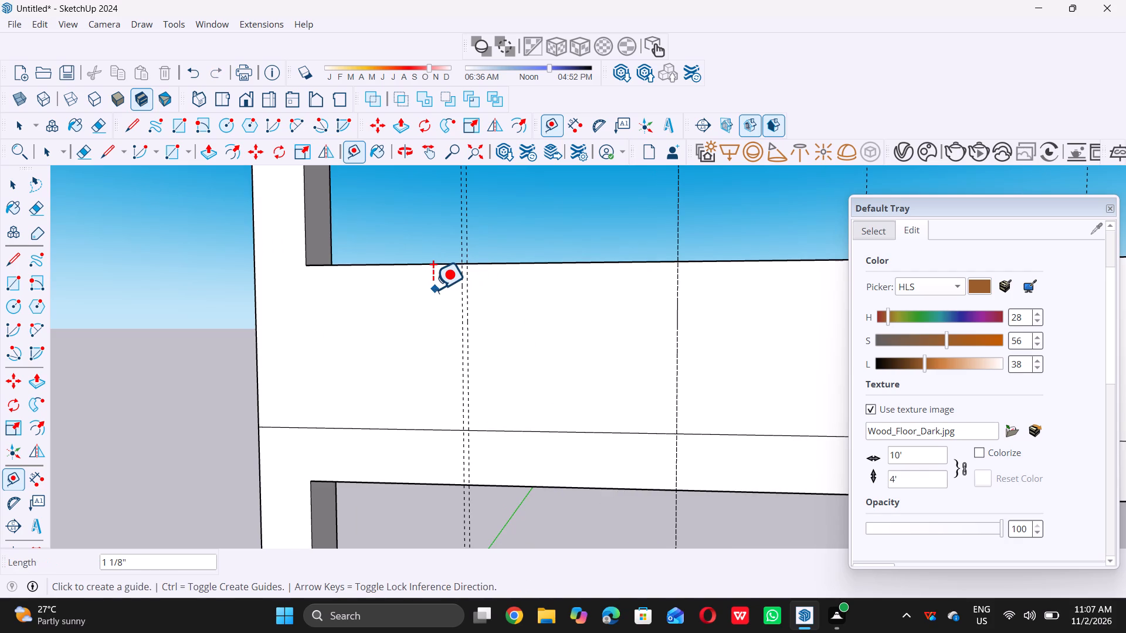
triple_click(436, 289)
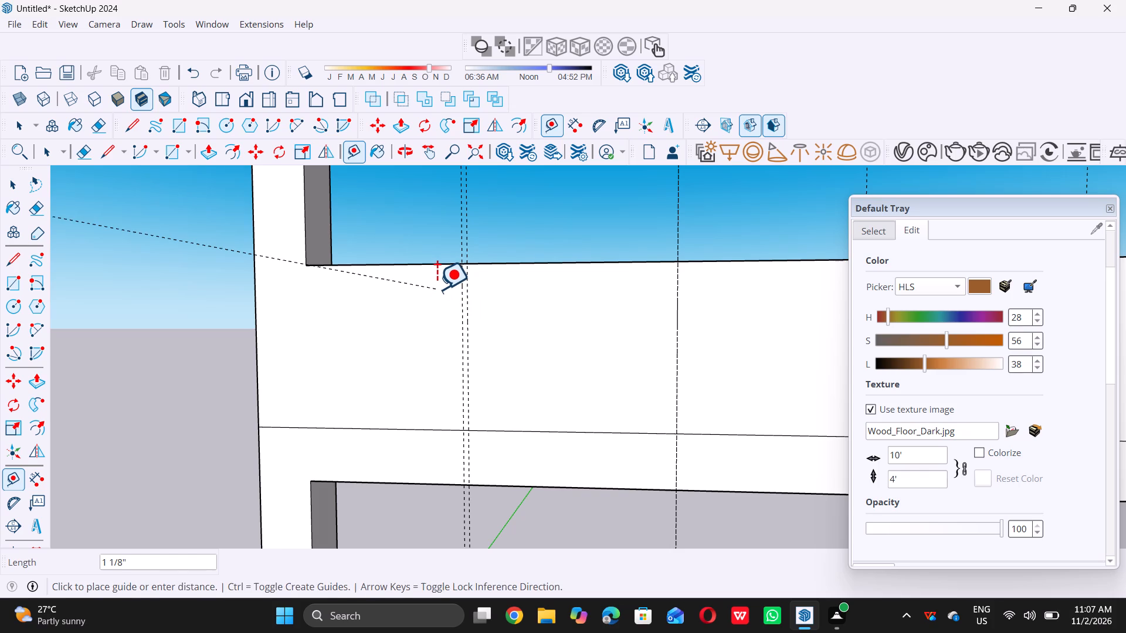
key(space)
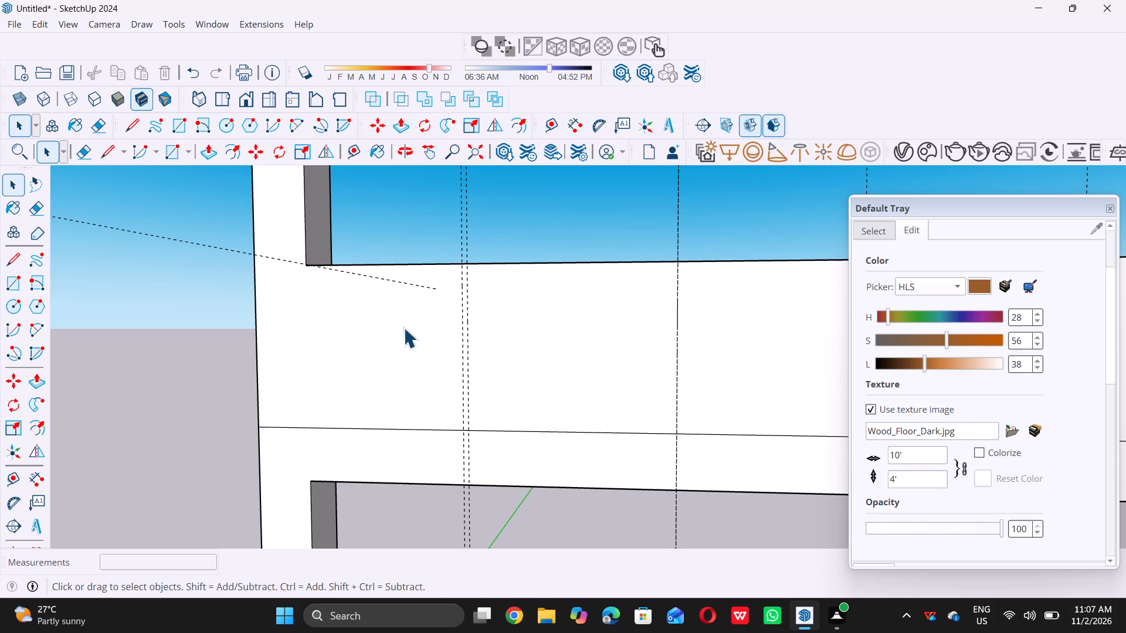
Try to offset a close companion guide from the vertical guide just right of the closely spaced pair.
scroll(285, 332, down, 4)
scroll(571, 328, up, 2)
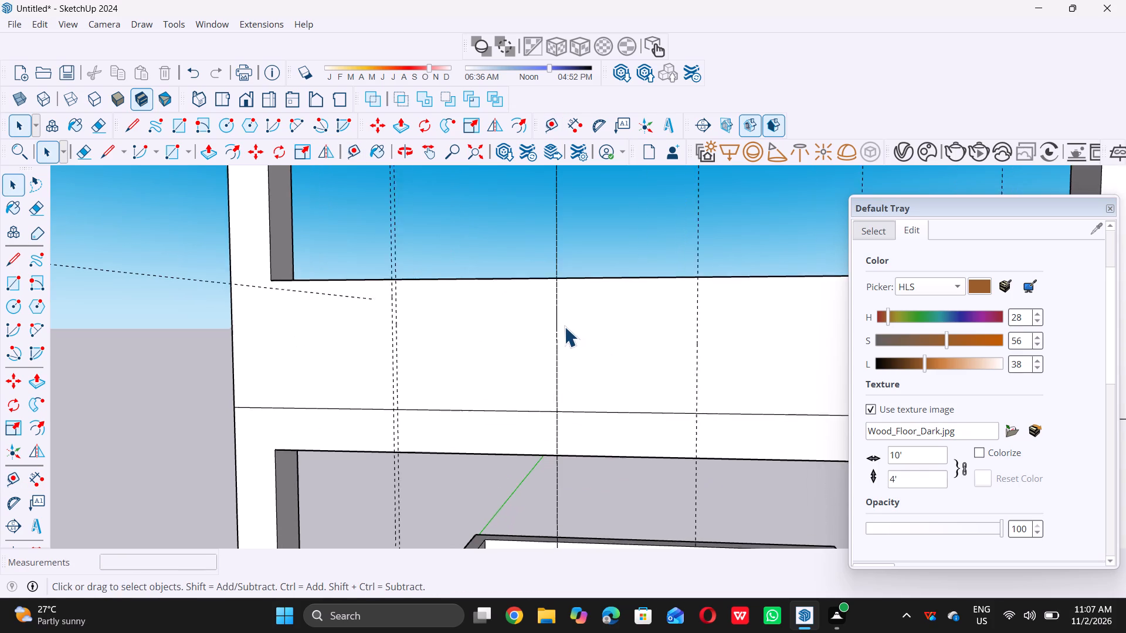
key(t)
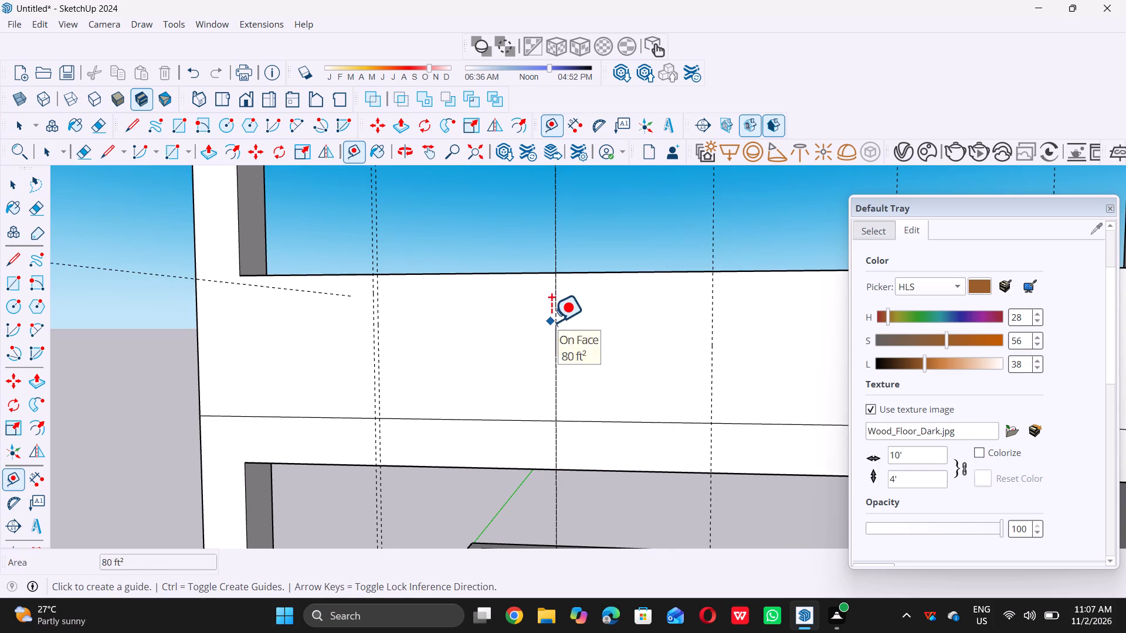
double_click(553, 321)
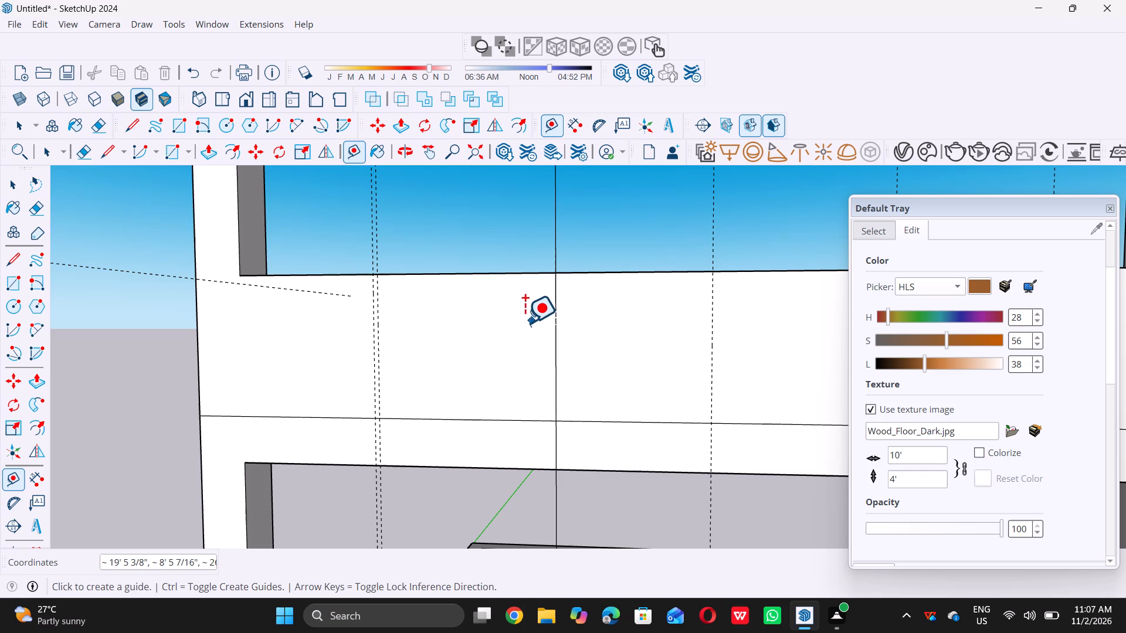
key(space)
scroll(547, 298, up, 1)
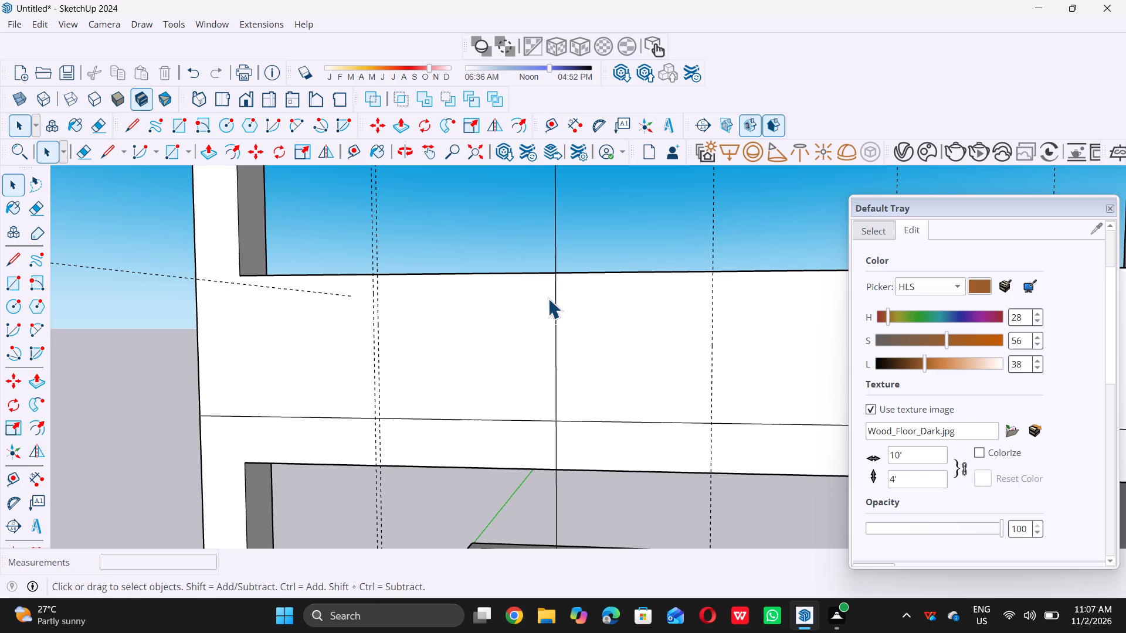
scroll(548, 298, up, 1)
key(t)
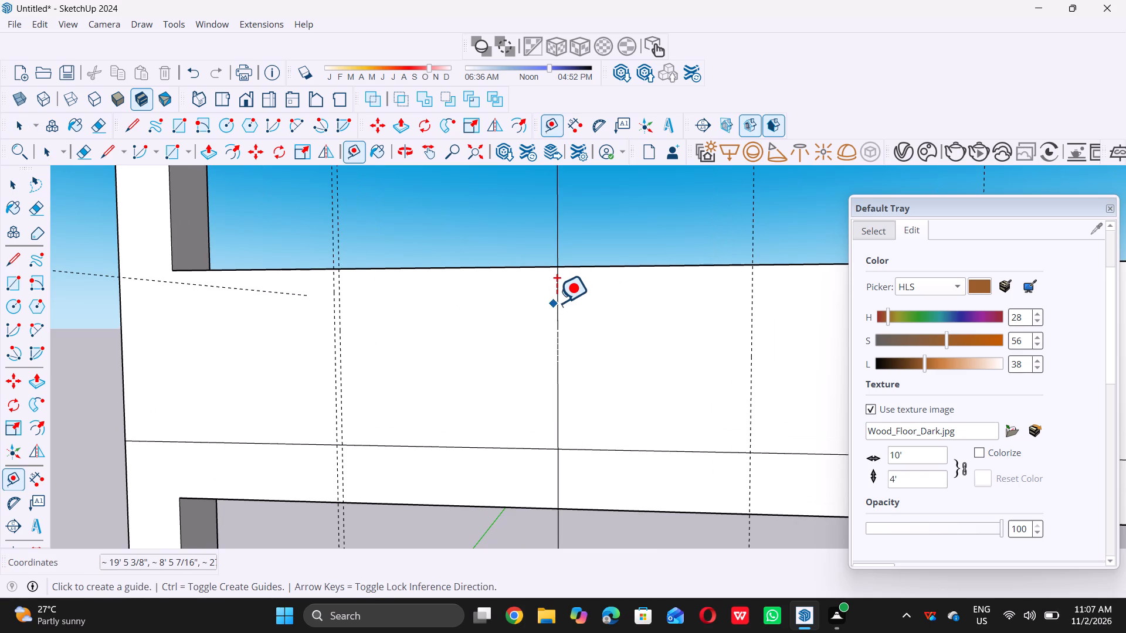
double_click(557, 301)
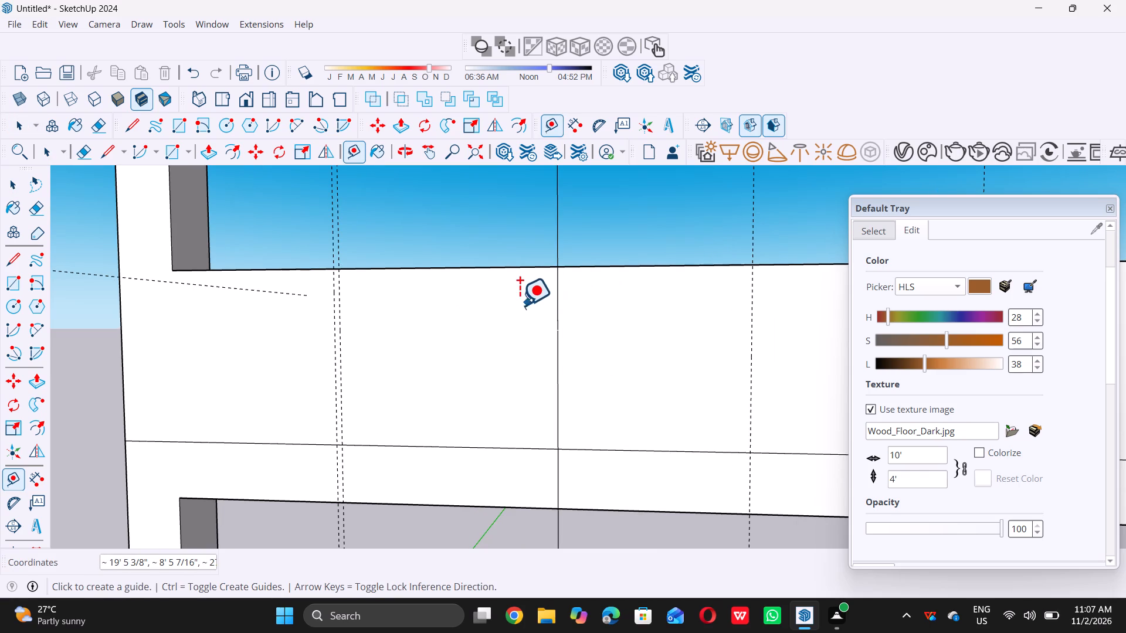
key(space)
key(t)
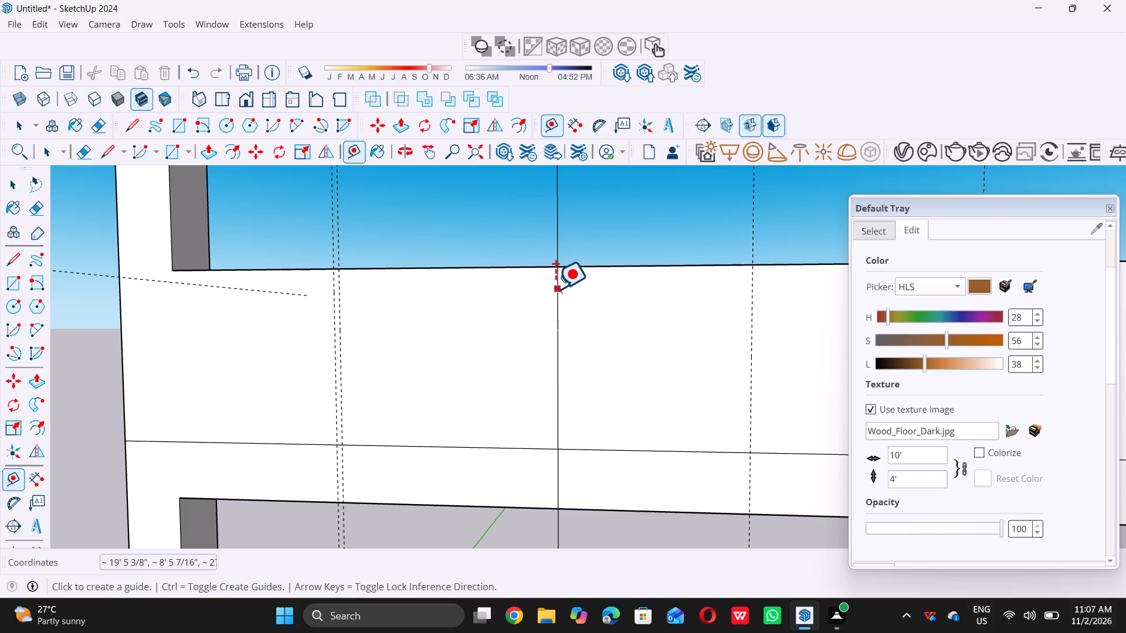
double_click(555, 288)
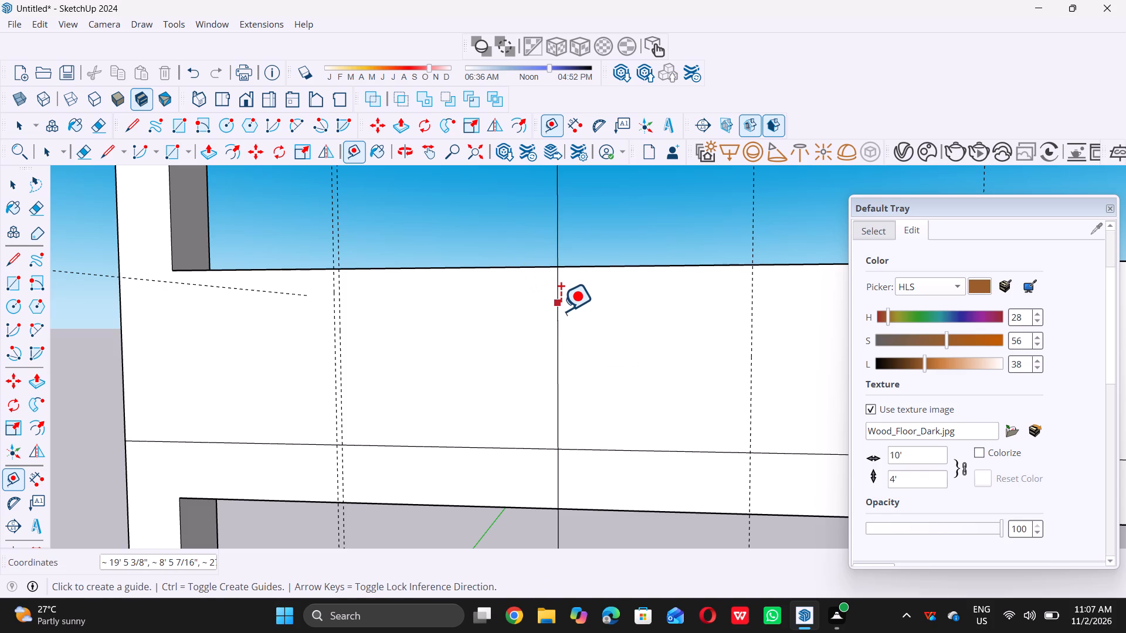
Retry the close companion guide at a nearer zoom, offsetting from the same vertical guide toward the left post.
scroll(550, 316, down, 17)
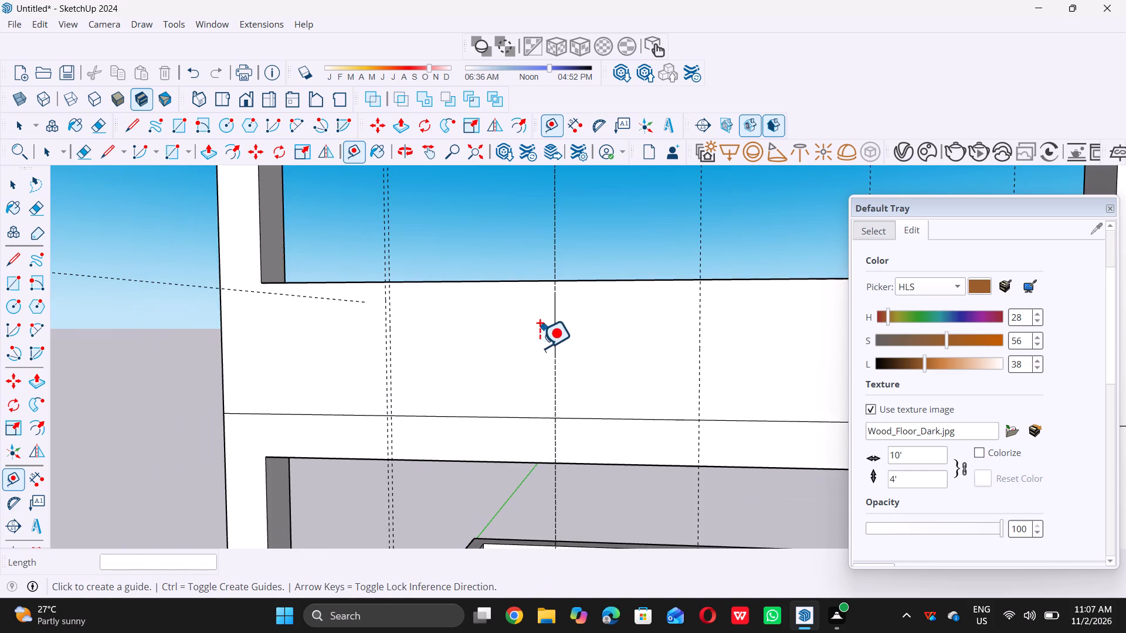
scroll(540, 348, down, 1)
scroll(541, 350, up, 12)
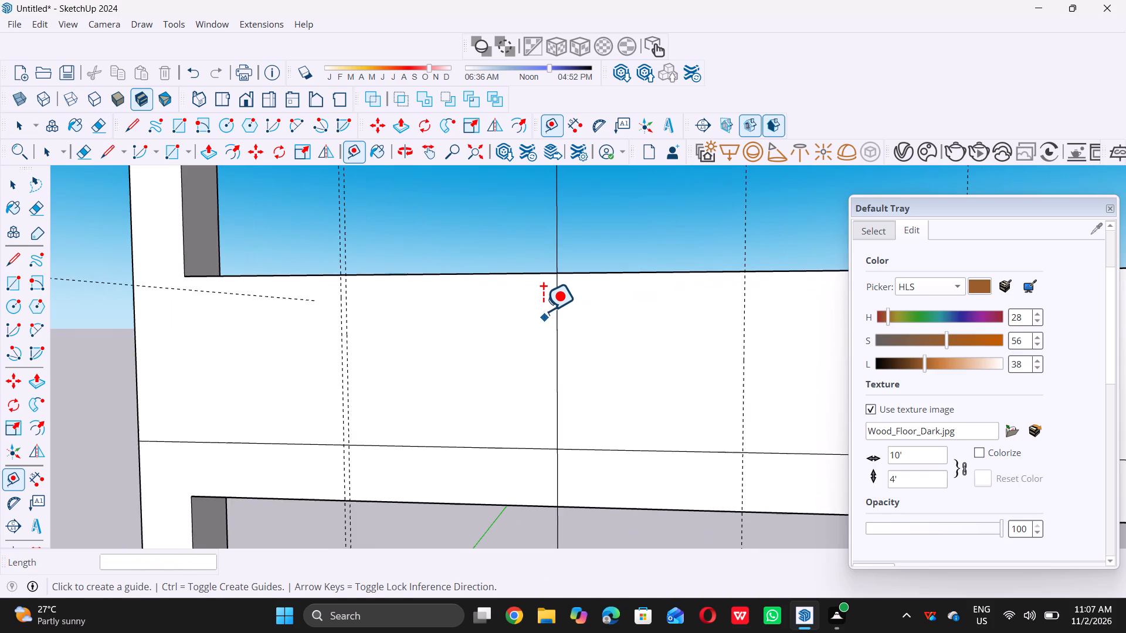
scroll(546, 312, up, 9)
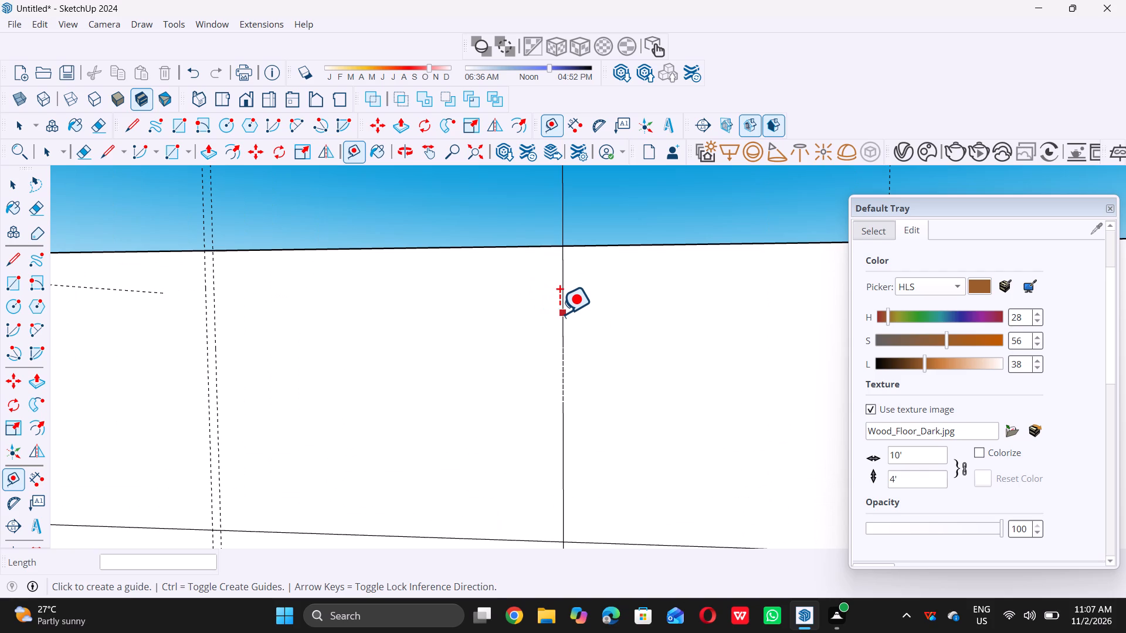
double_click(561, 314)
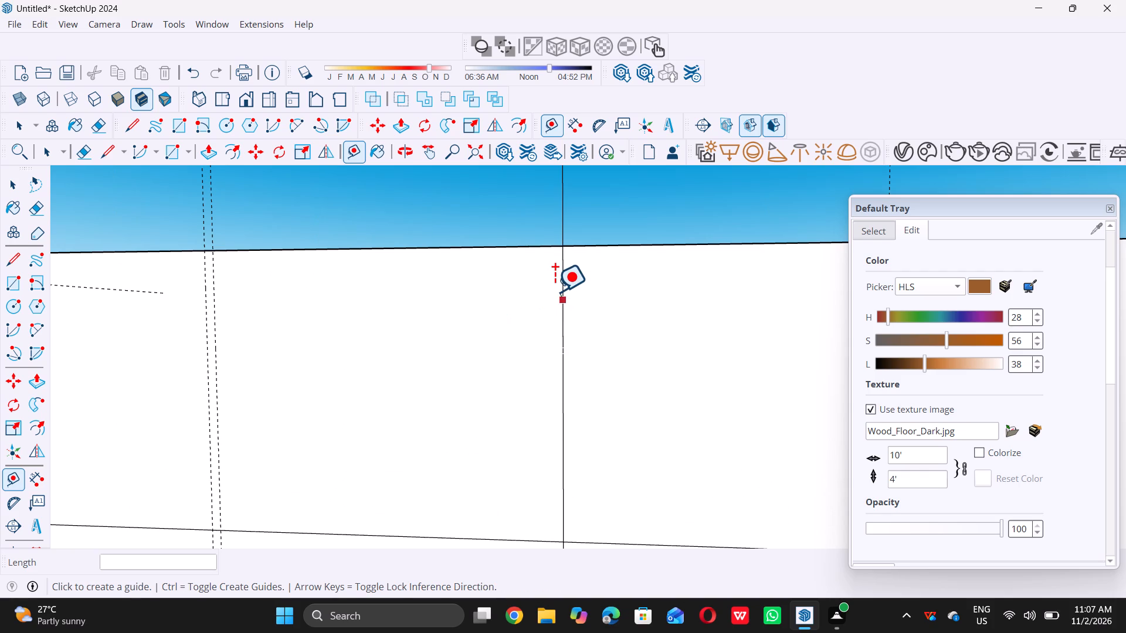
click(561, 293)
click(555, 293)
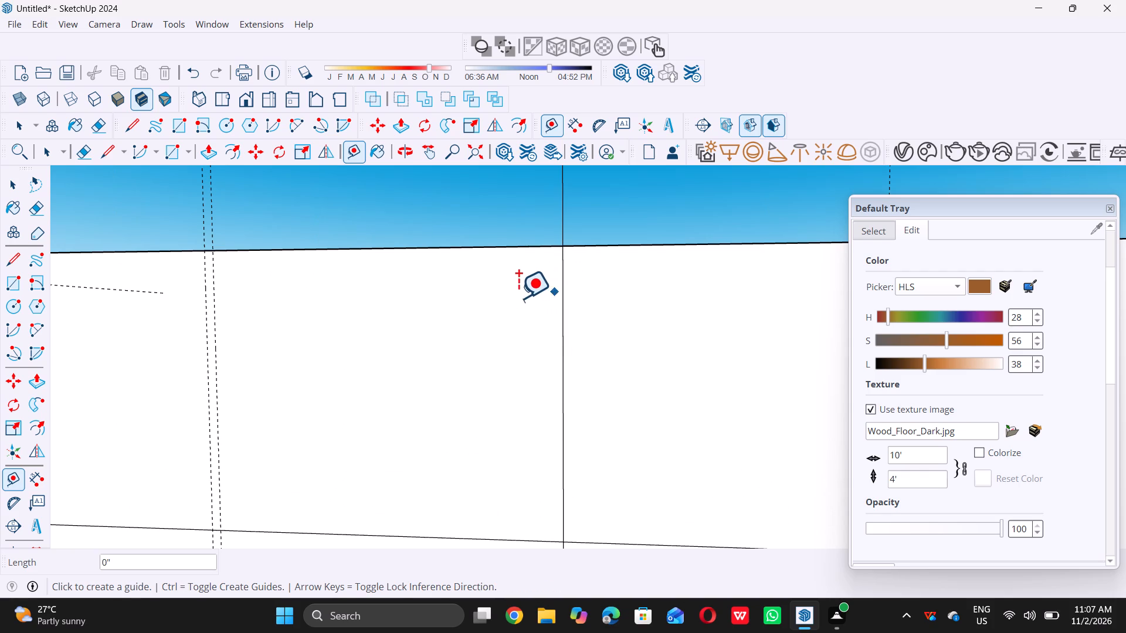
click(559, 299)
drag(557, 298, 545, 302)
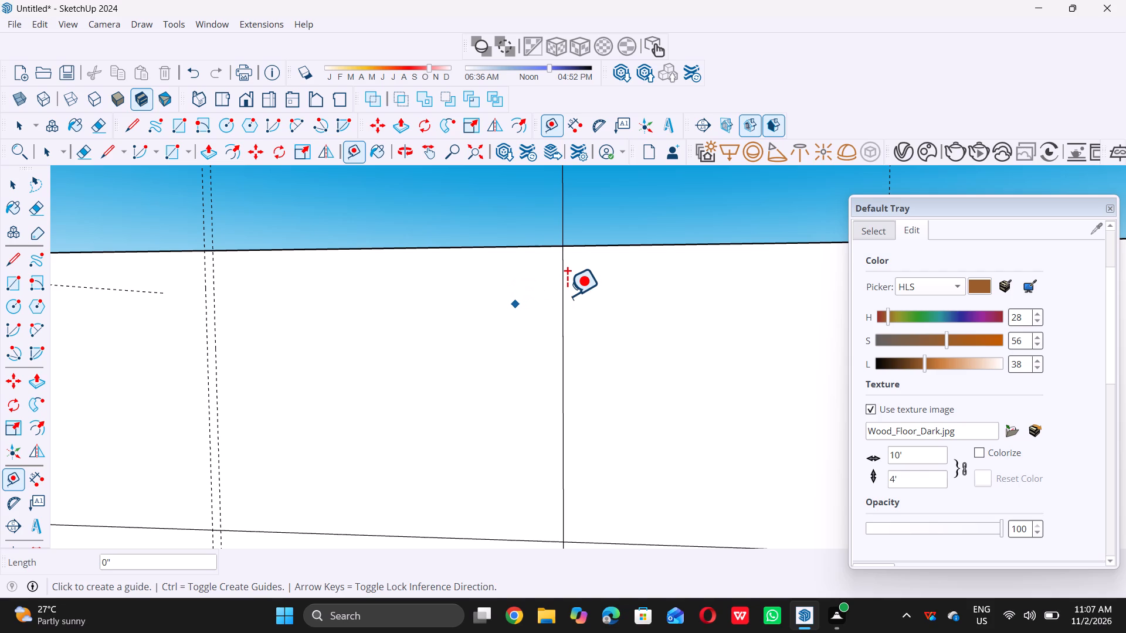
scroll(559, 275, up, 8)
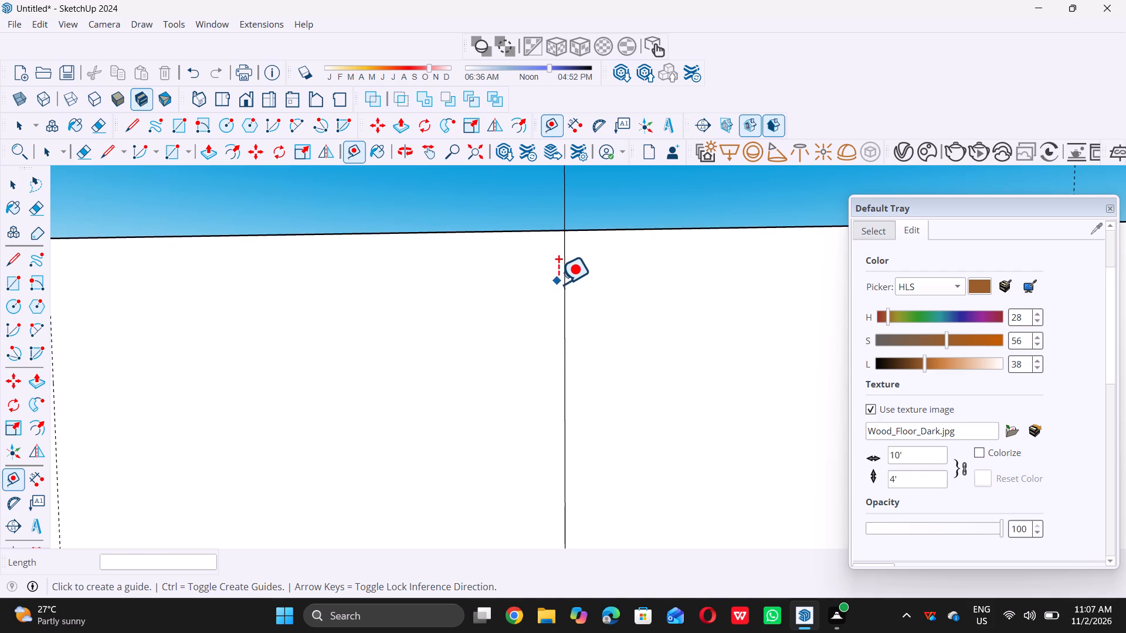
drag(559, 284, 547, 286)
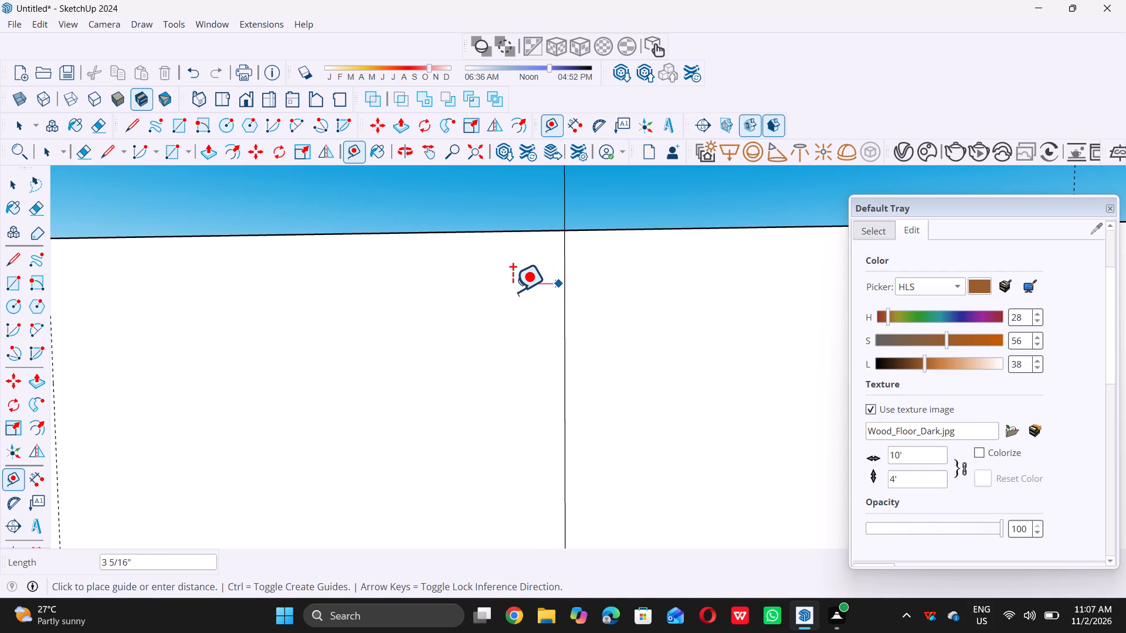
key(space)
Offset a companion guide 1" from the solid vertical line beside the leftmost guide pair, toward the left post.
key(t)
scroll(564, 290, up, 1)
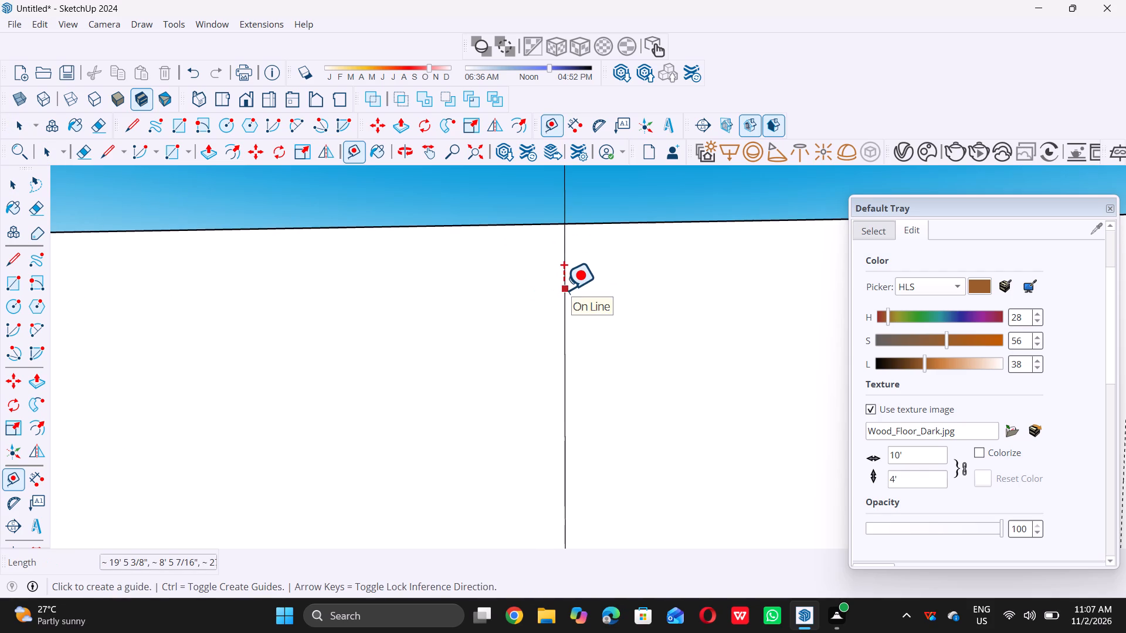
drag(564, 288, 541, 303)
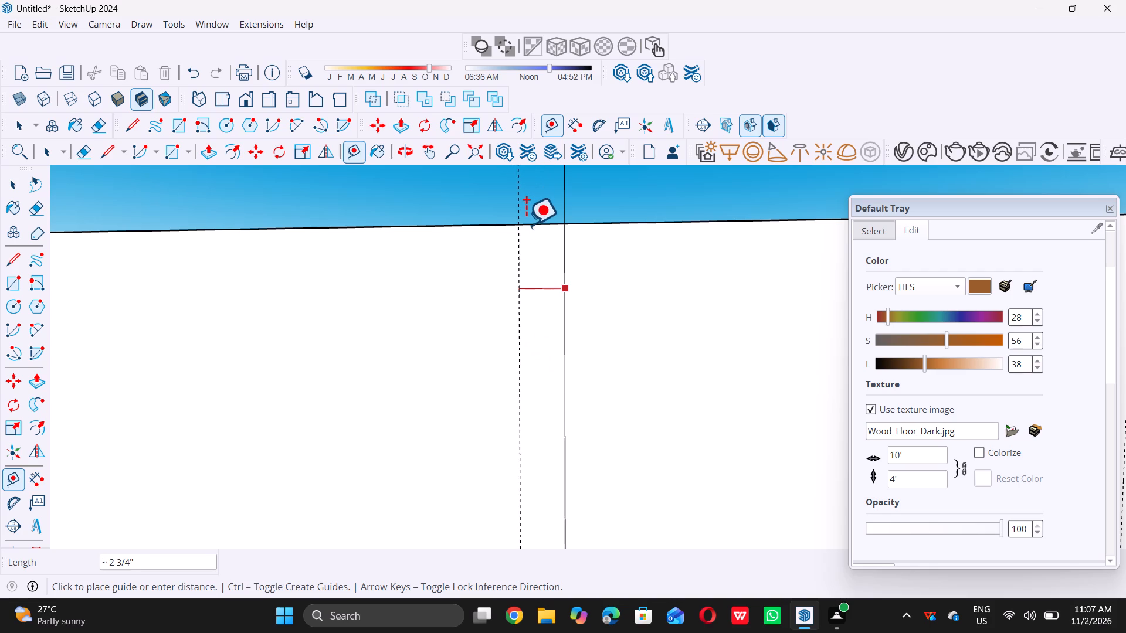
key(1)
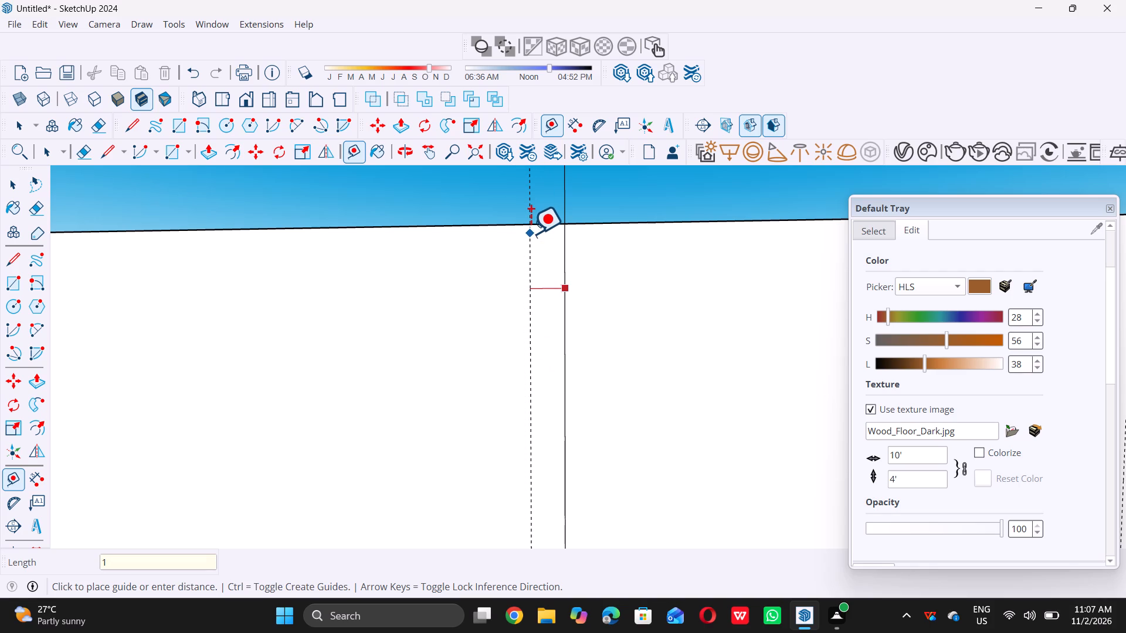
key(shift+quotedbl)
key(Return)
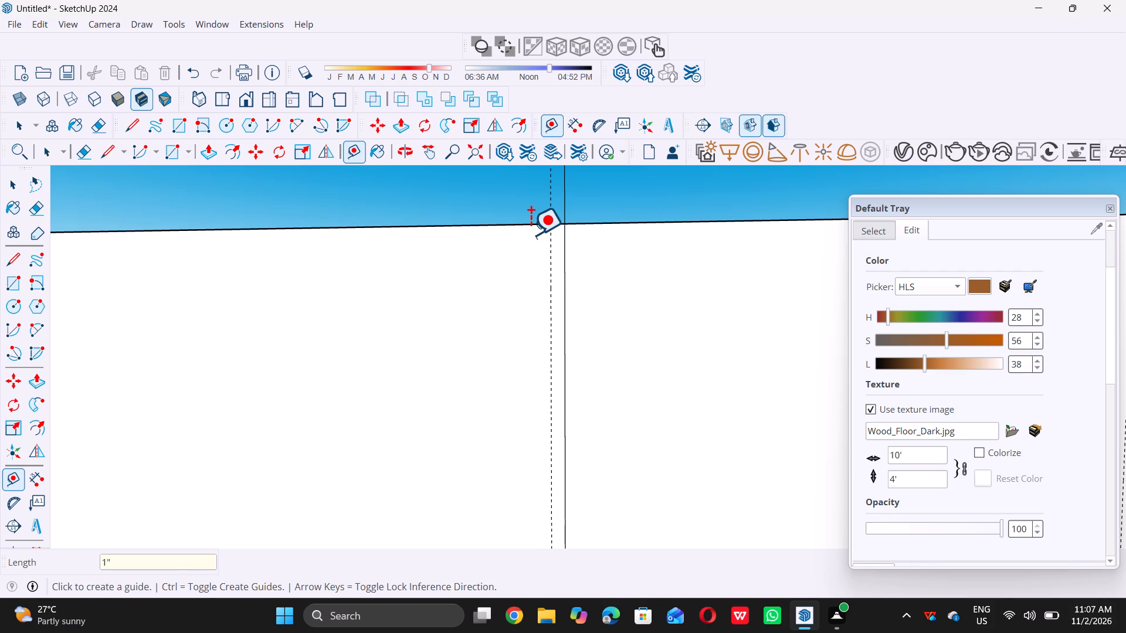
key(space)
Offset a companion guide 1" from the middle vertical guide, toward the left post.
scroll(510, 266, down, 16)
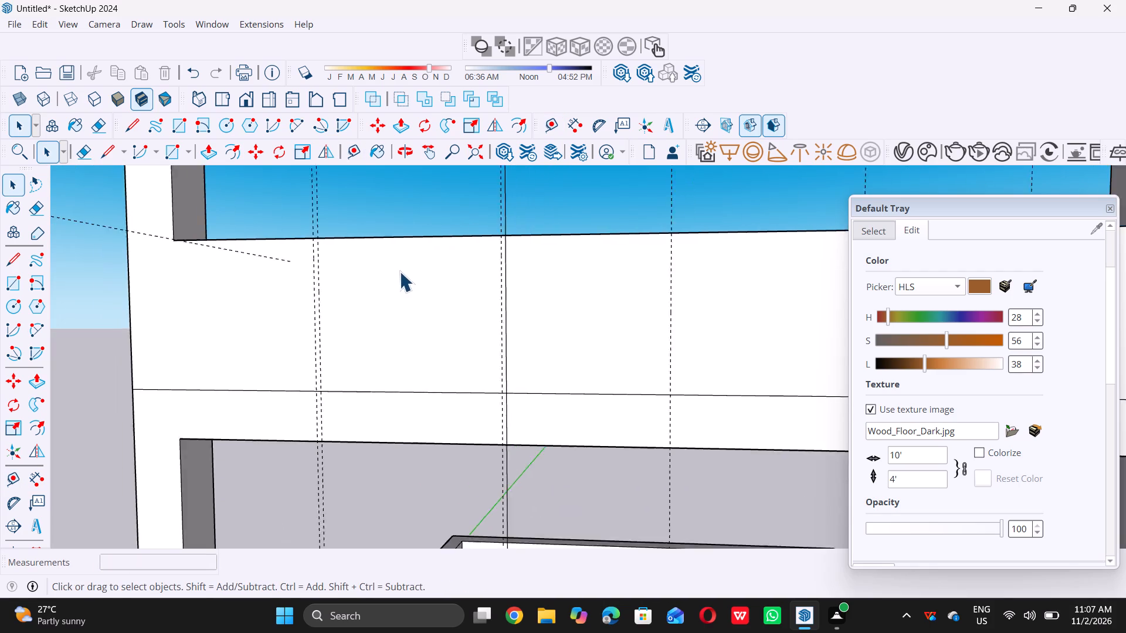
scroll(382, 270, down, 5)
scroll(592, 282, up, 5)
scroll(476, 304, up, 1)
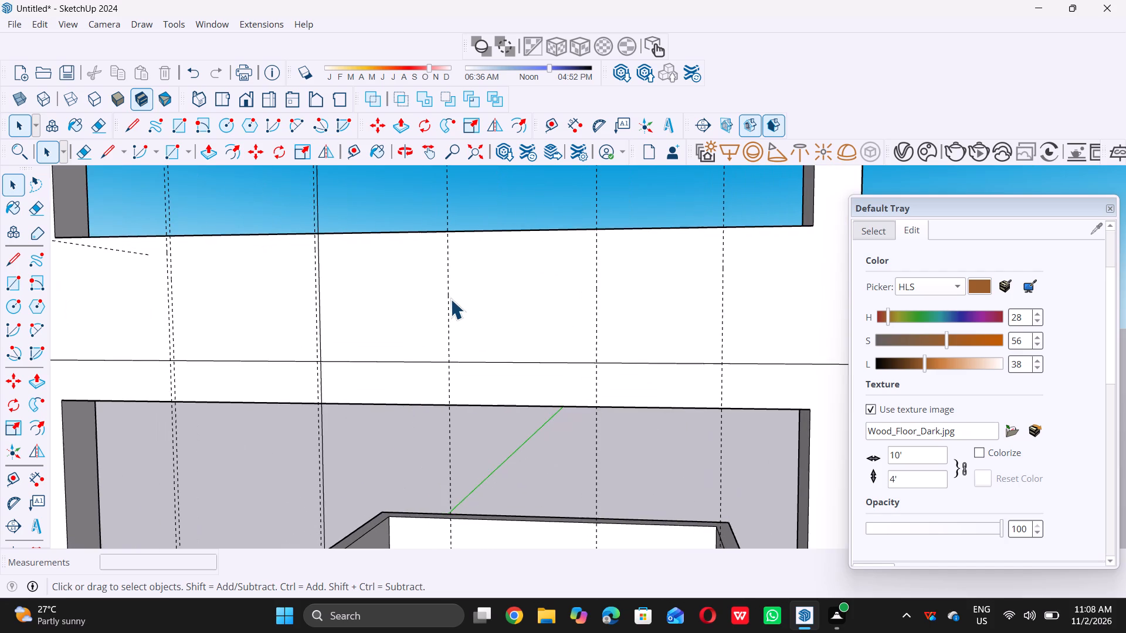
scroll(450, 298, up, 5)
key(t)
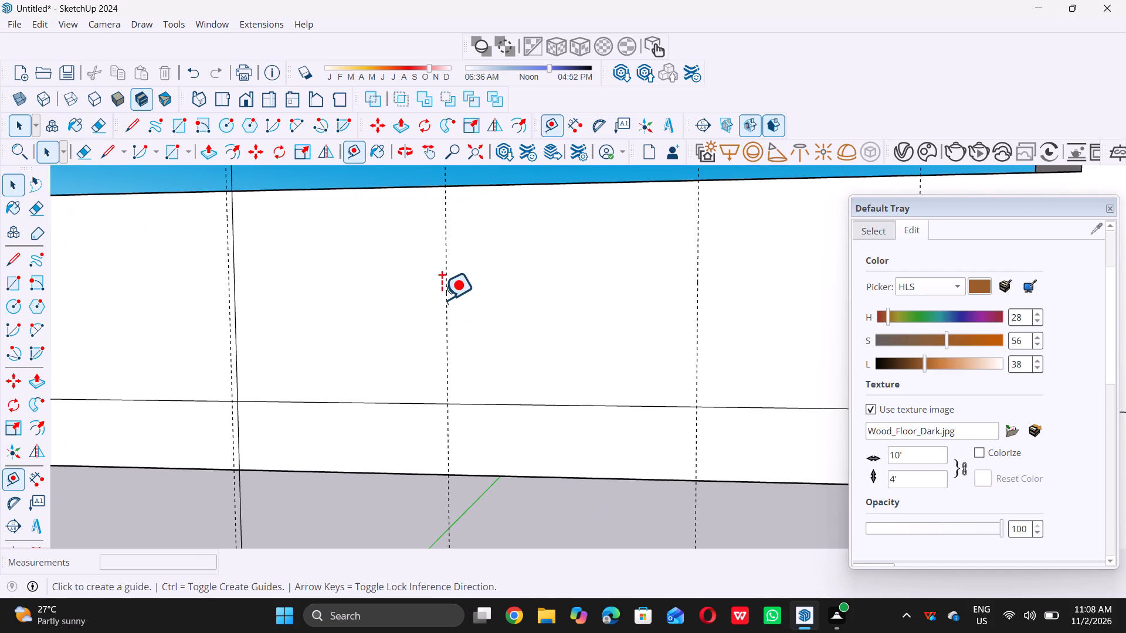
click(443, 287)
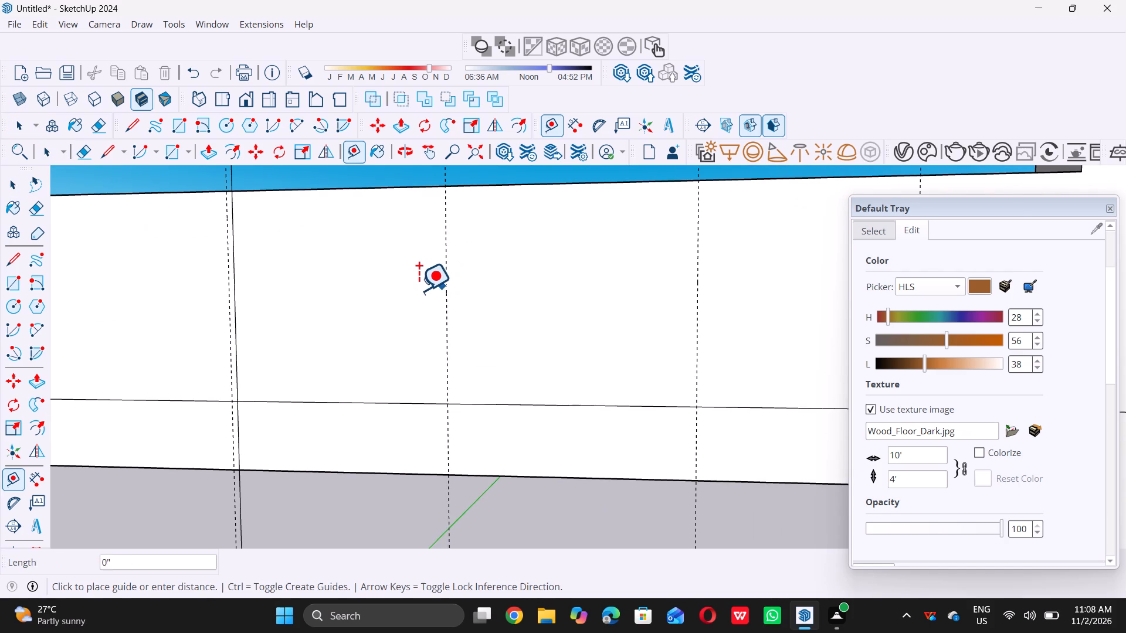
key(space)
key(t)
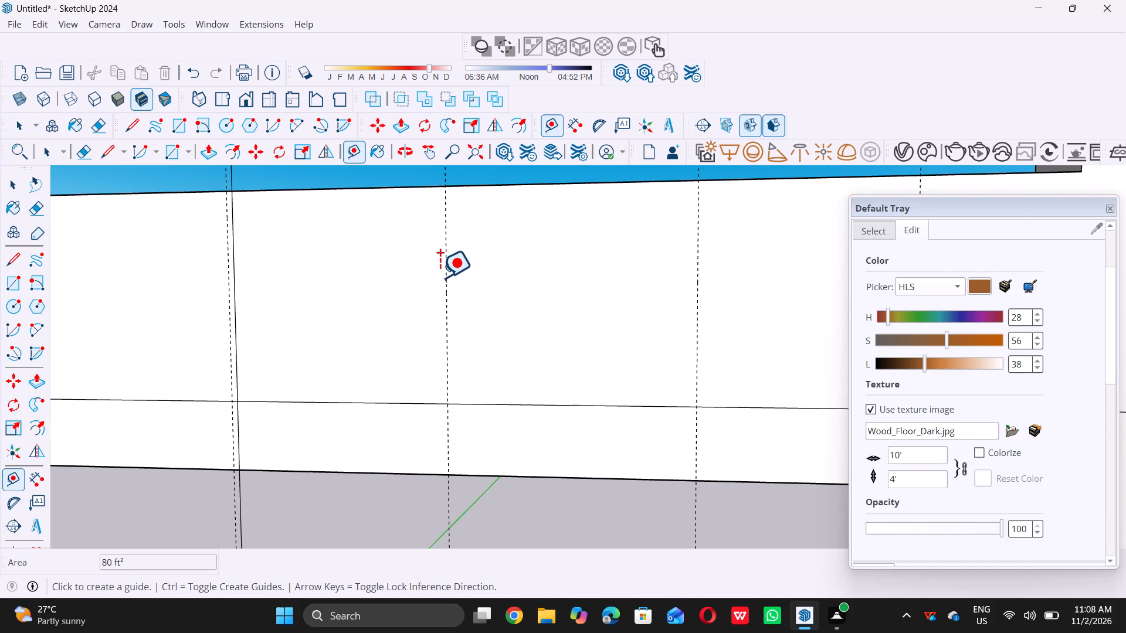
click(446, 271)
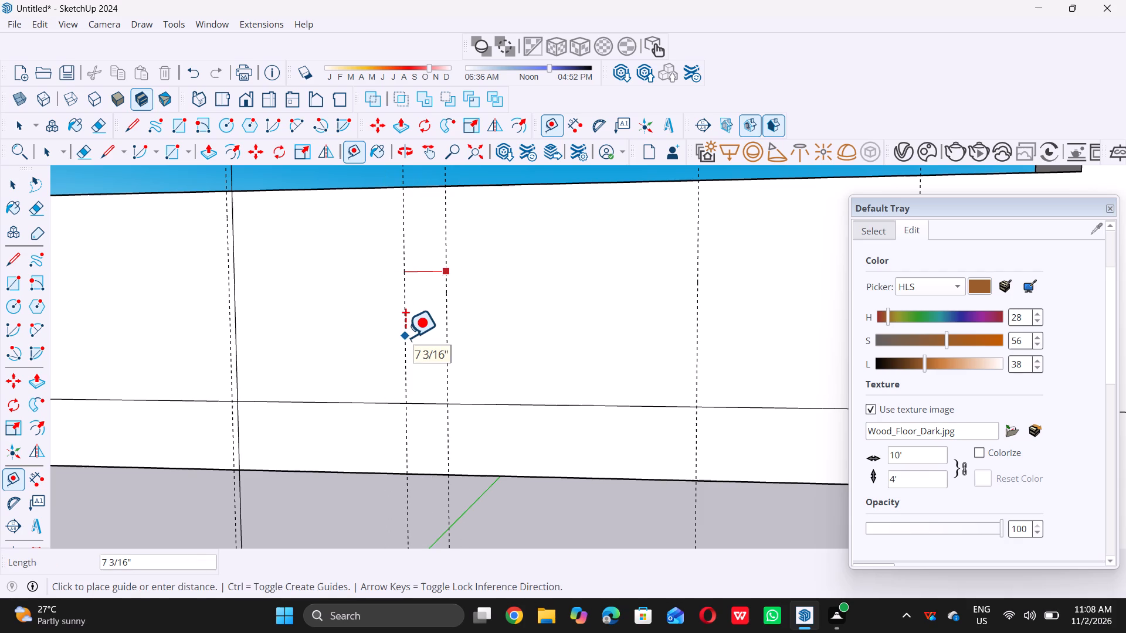
key(1)
key(shift+quotedbl)
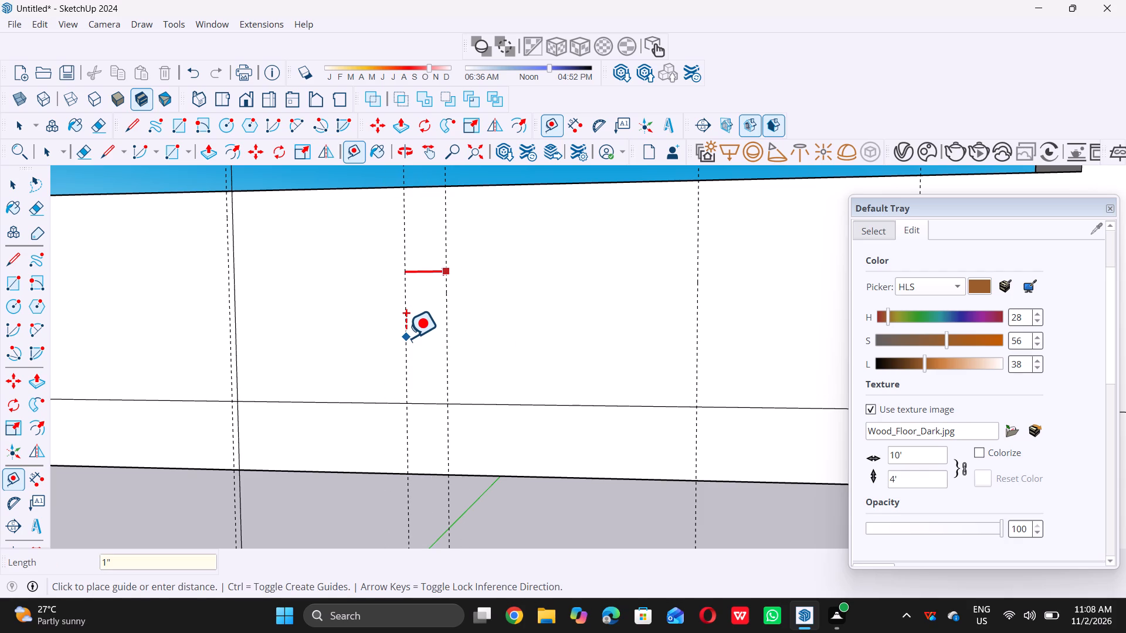
key(Return)
key(space)
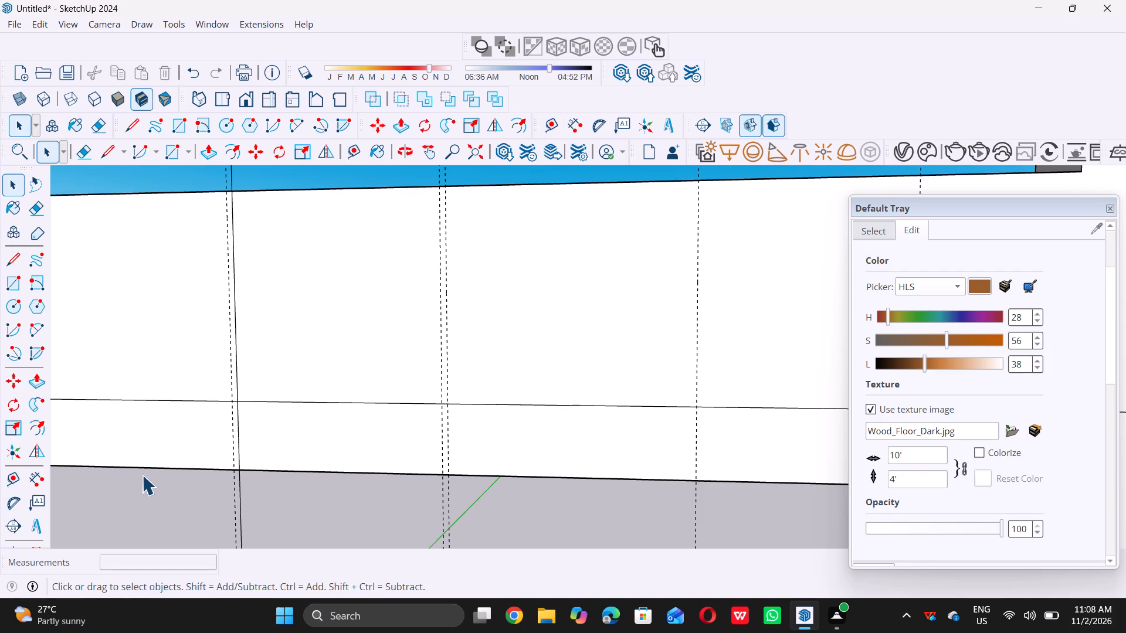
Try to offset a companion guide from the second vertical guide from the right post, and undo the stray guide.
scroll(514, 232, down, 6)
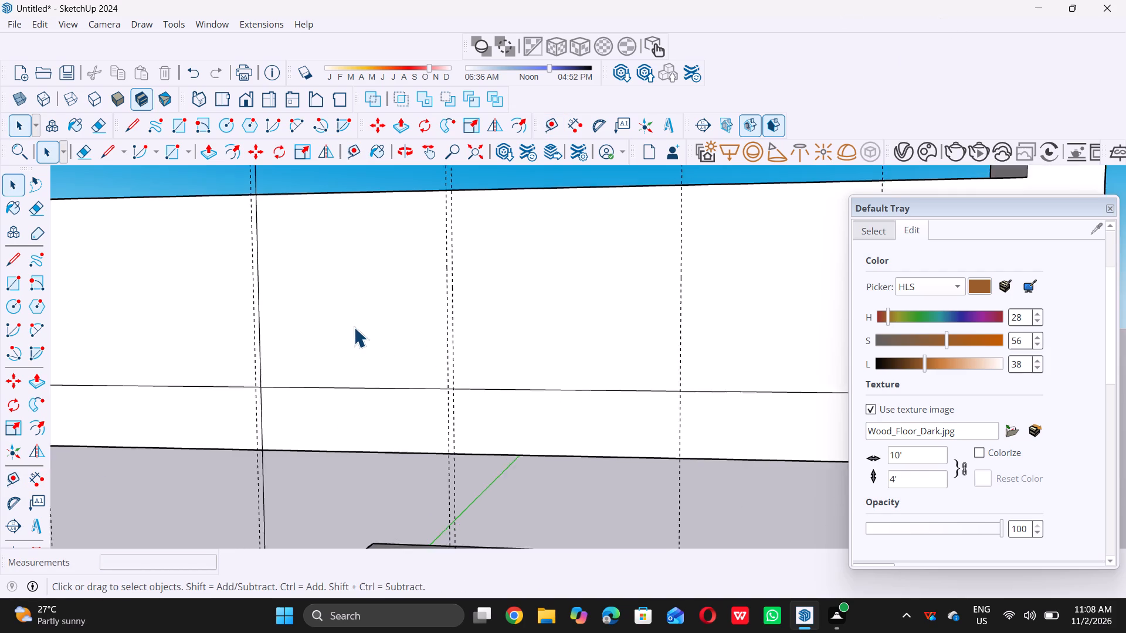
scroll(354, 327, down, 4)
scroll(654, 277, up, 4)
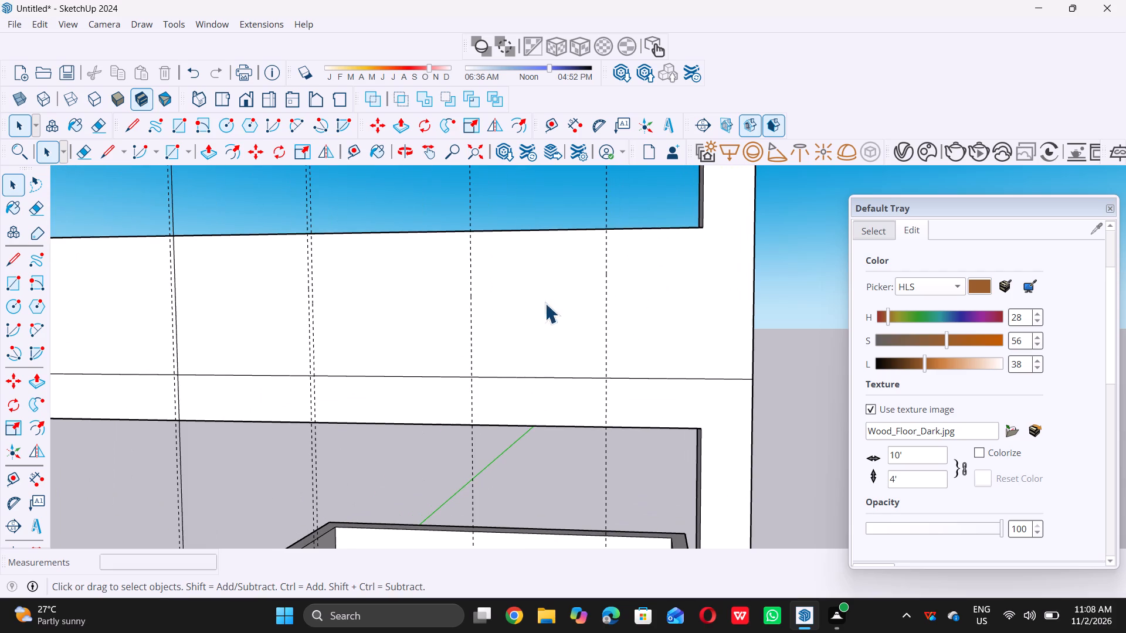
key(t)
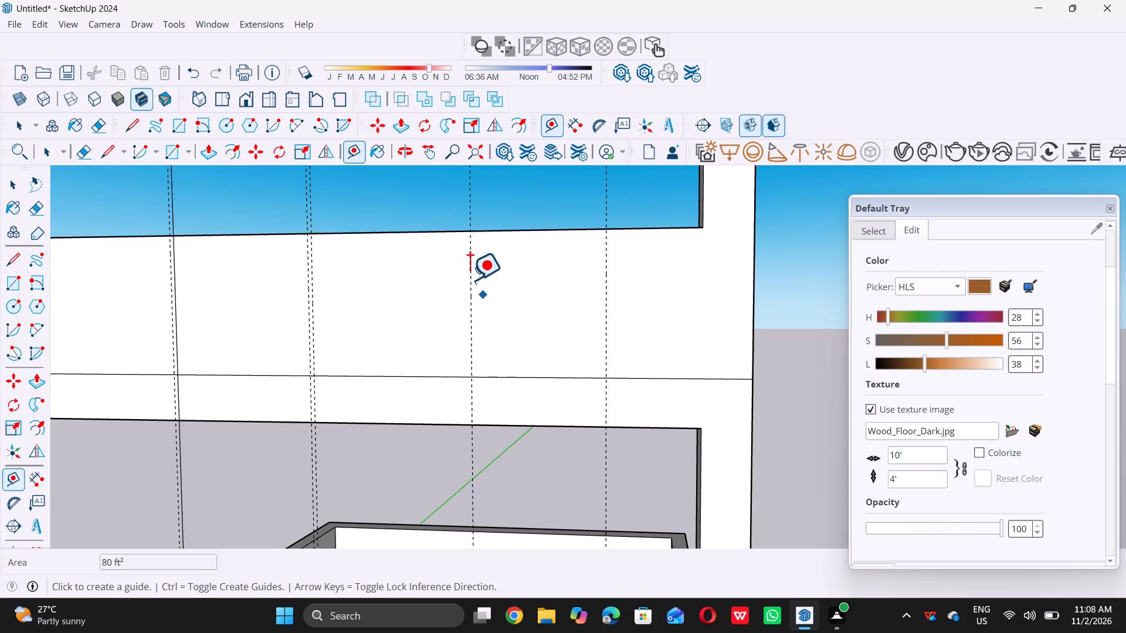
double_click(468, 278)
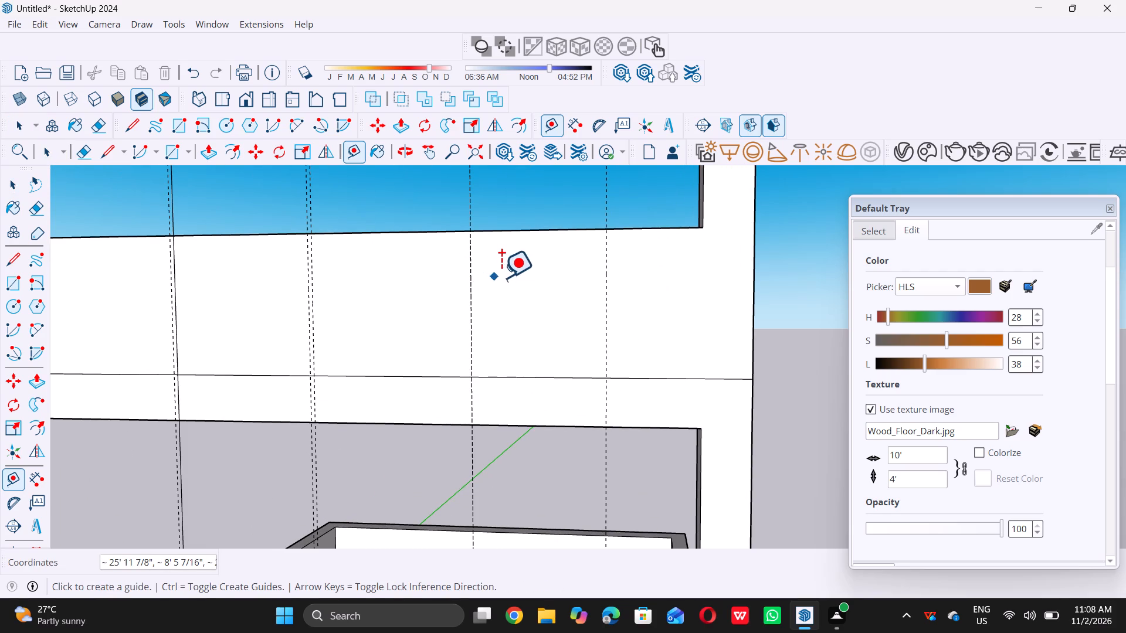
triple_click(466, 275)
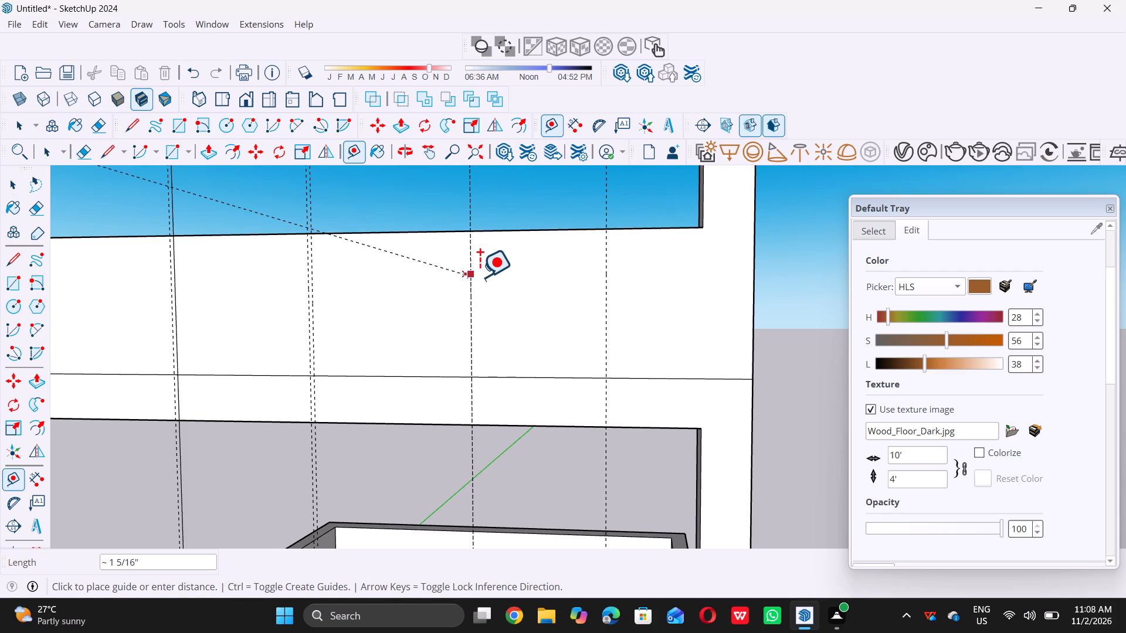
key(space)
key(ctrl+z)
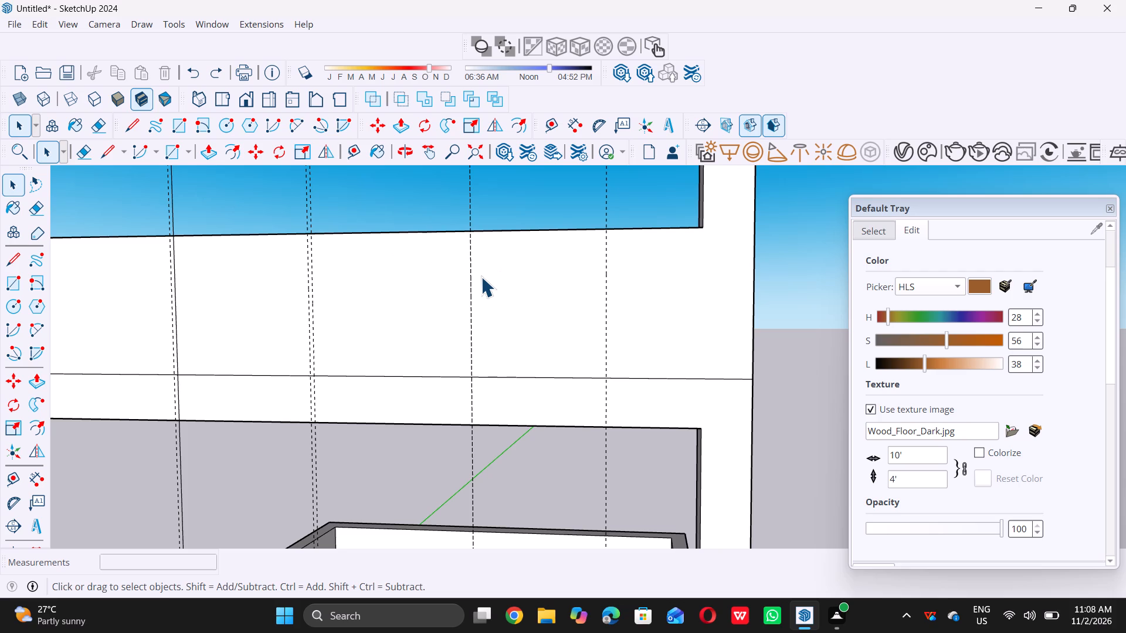
Offset a companion guide 1" from the second vertical guide from the right post, toward that post.
key(t)
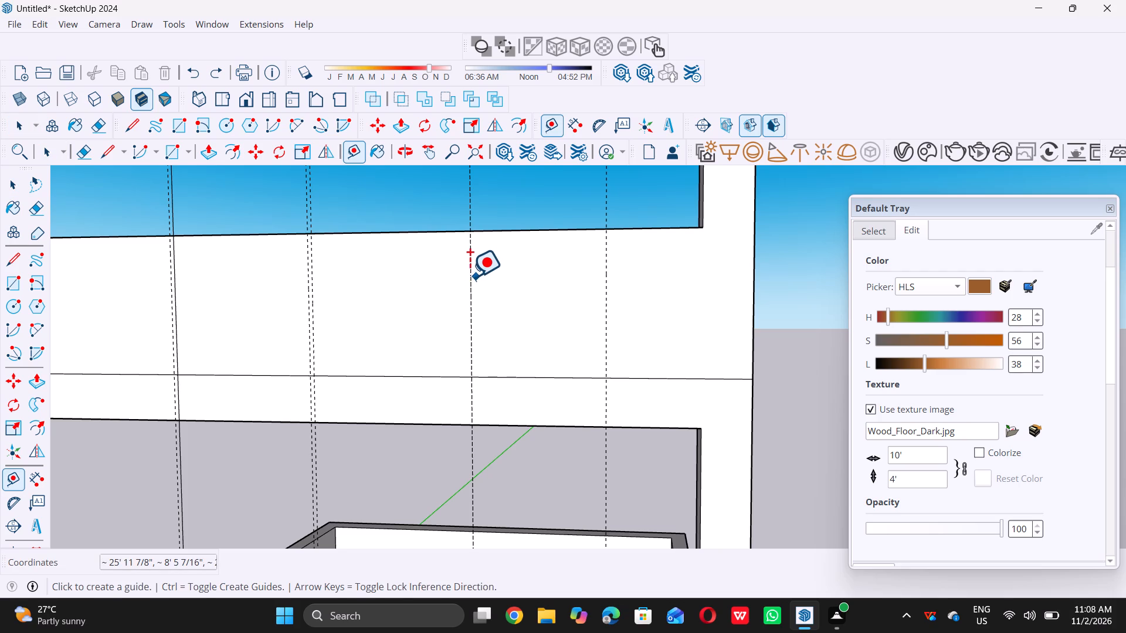
click(467, 275)
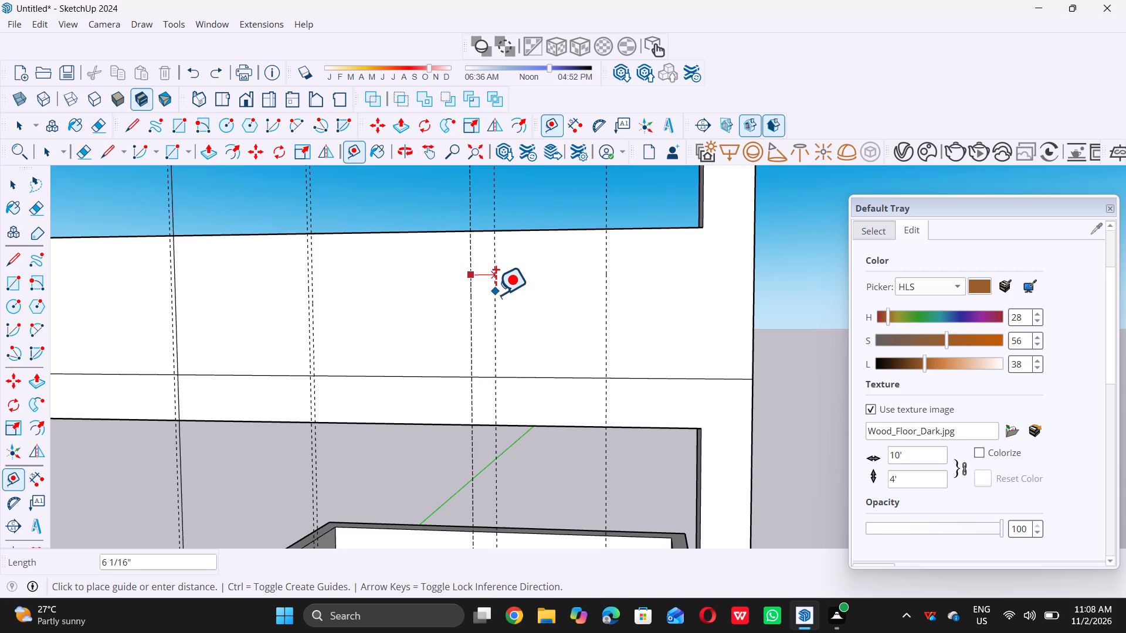
key(1)
key(shift+quotedbl)
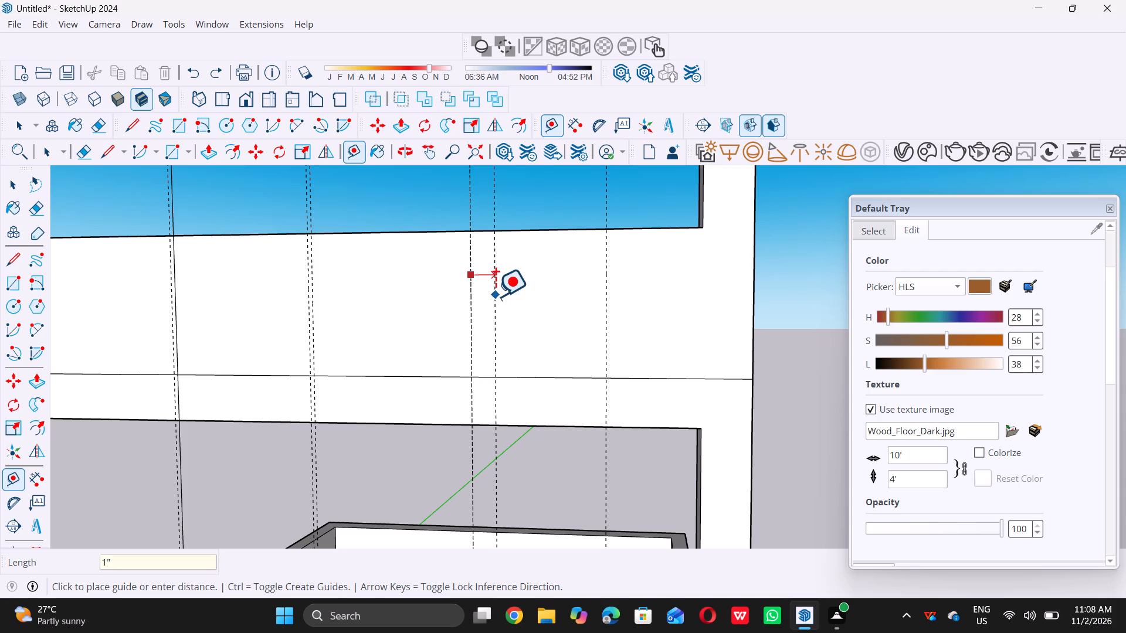
key(Return)
key(space)
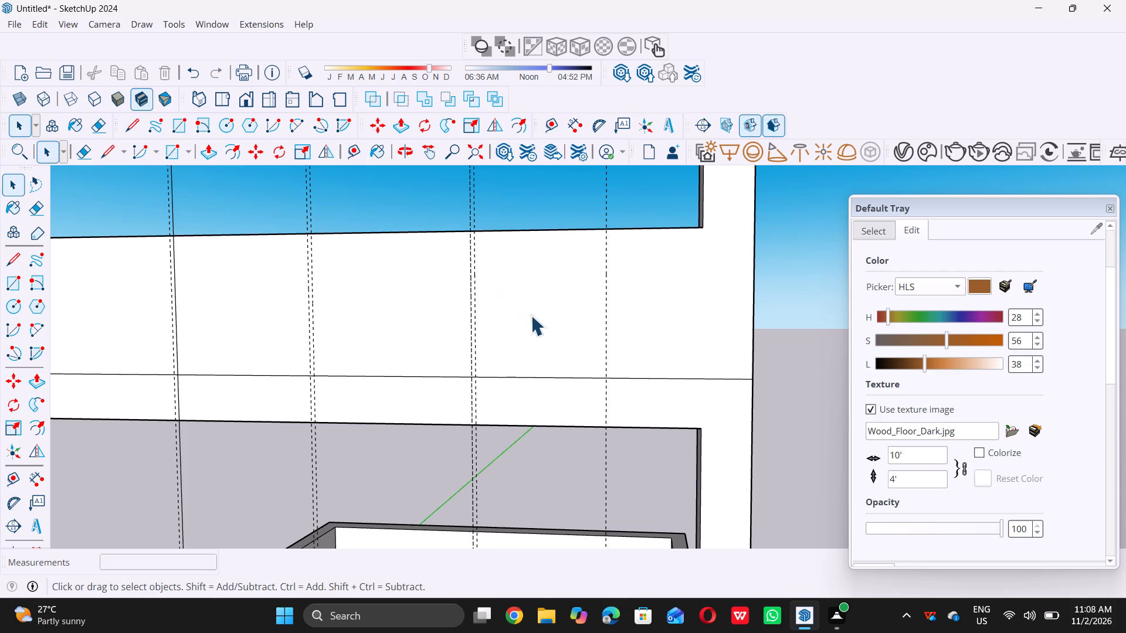
Offset a companion guide 1" from the vertical guide nearest the right post, toward that post.
key(t)
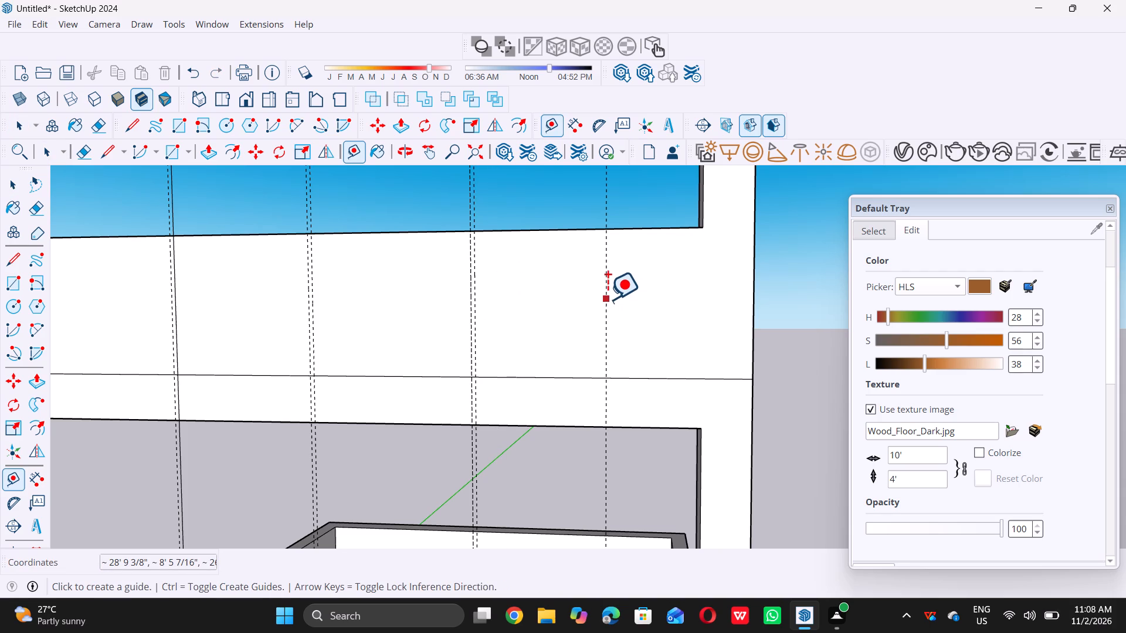
triple_click(608, 298)
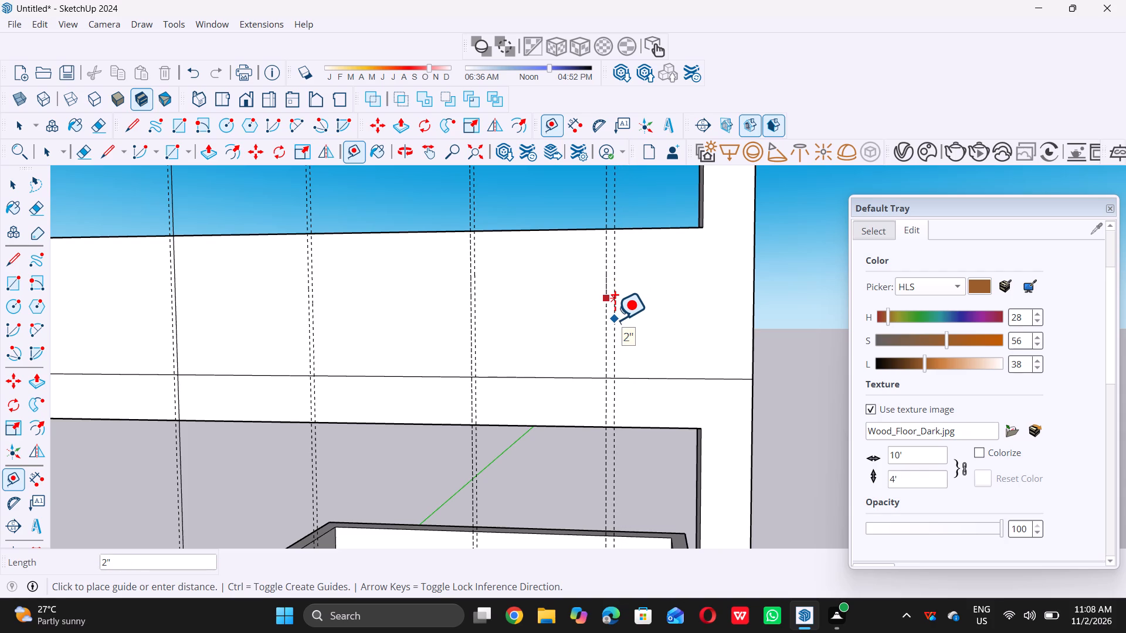
key(1)
key(shift+quotedbl)
key(Return)
key(space)
Draw a 1 1/8" by 3' rectangle between the leftmost guide pair, from the white panel's top edge to the horizontal line below.
scroll(602, 328, down, 3)
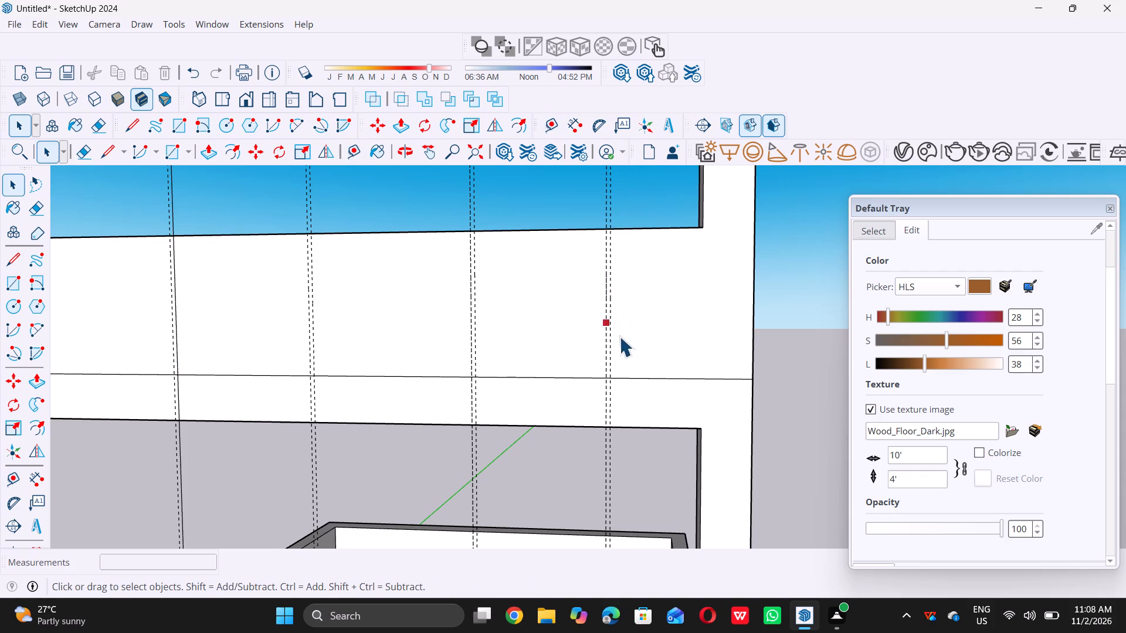
scroll(619, 336, down, 10)
middle_drag(385, 339, 400, 339)
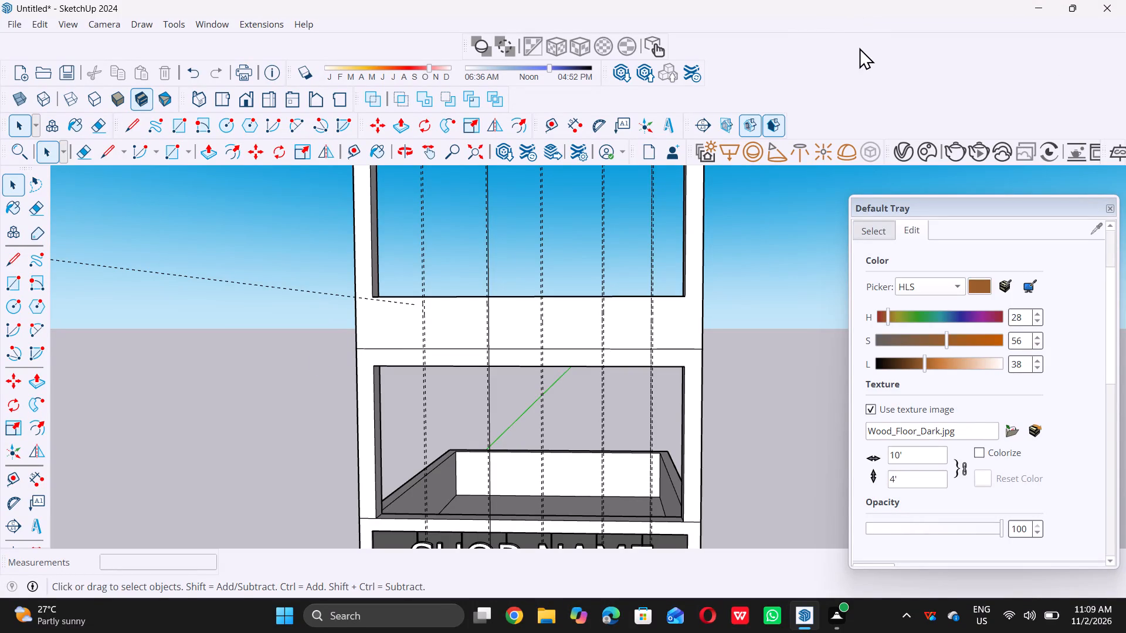
scroll(394, 328, up, 8)
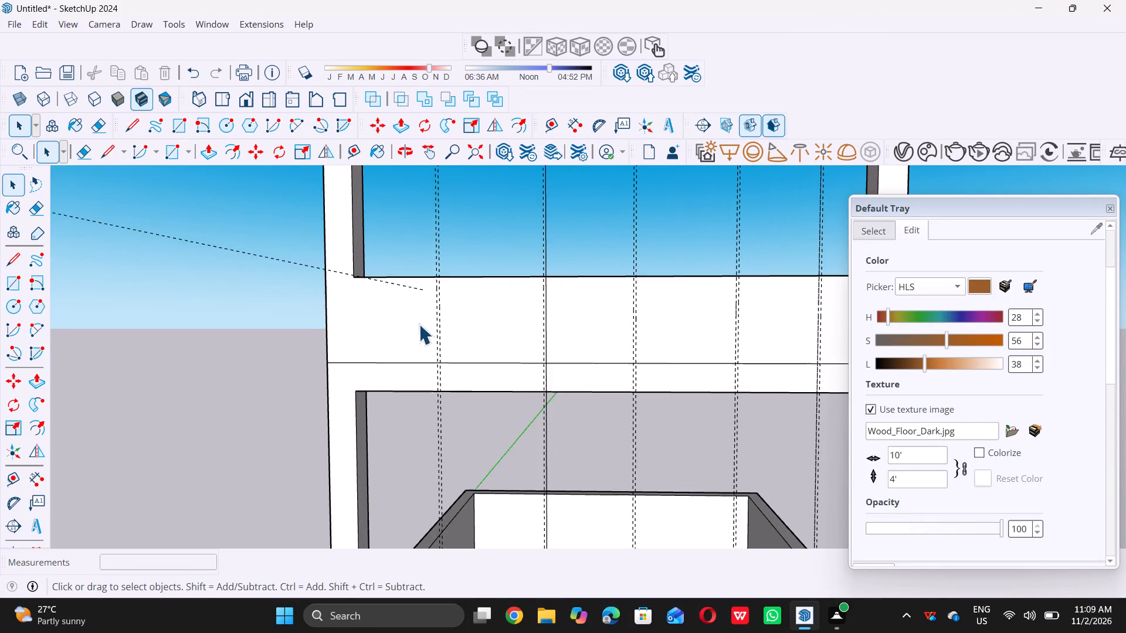
scroll(437, 297, up, 12)
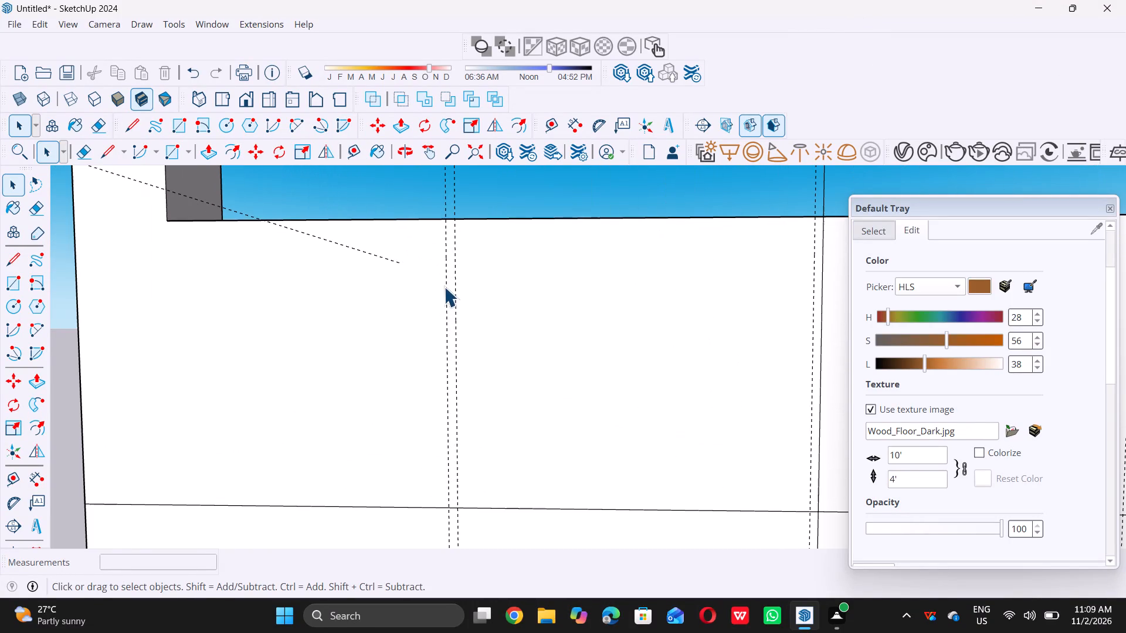
key(r)
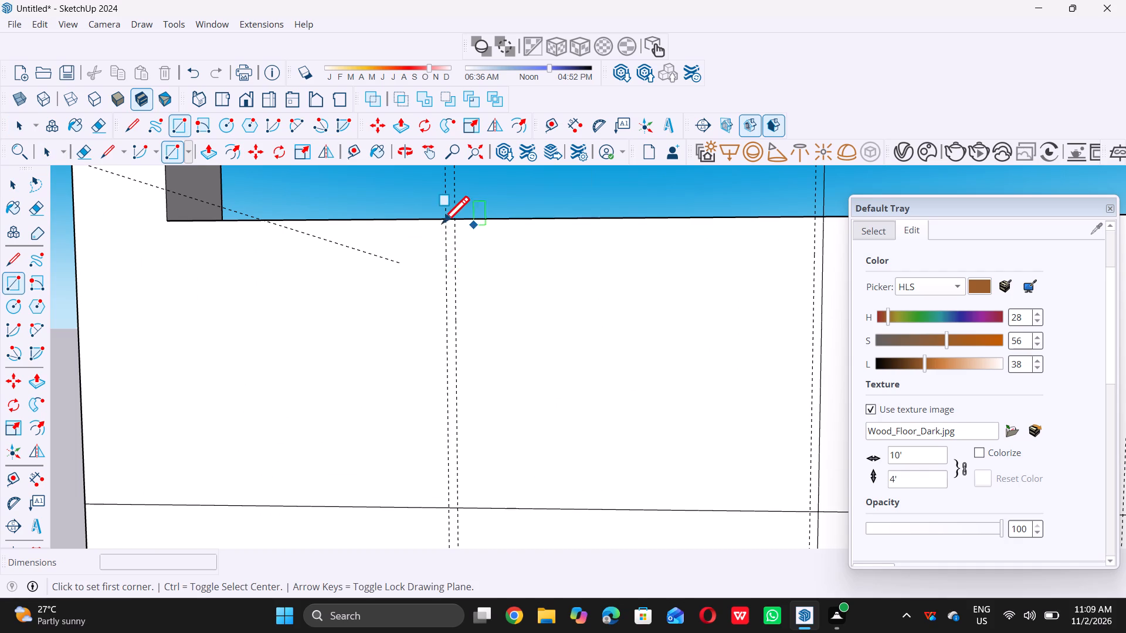
double_click(445, 218)
scroll(443, 233, down, 3)
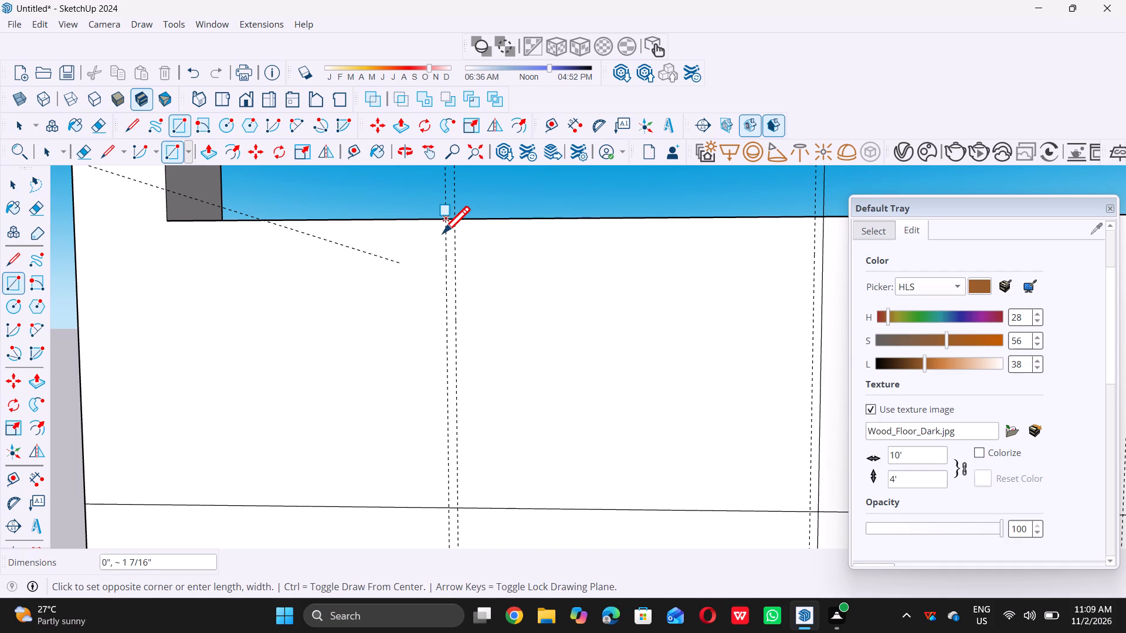
scroll(443, 233, down, 1)
scroll(446, 395, up, 5)
scroll(447, 444, up, 9)
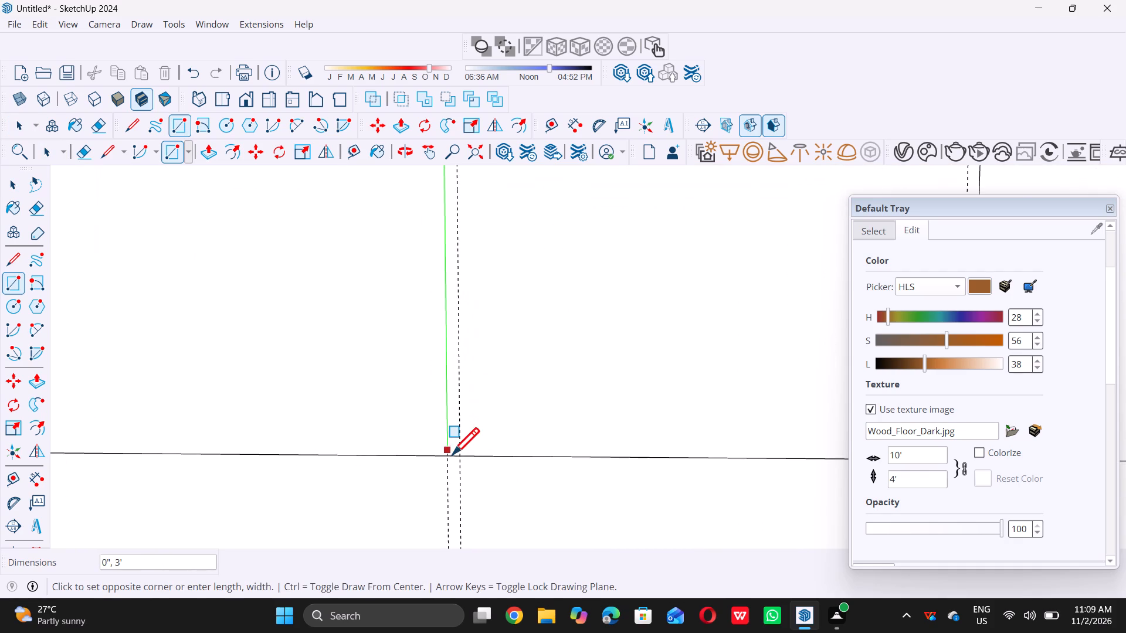
scroll(452, 454, up, 5)
triple_click(466, 455)
click(465, 455)
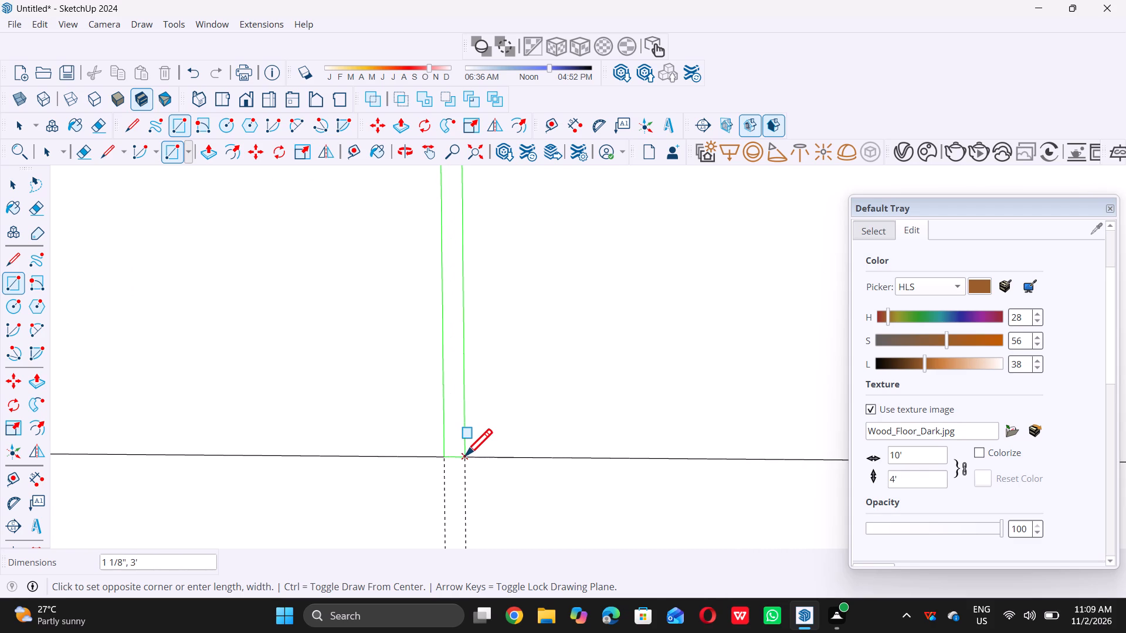
scroll(338, 430, down, 19)
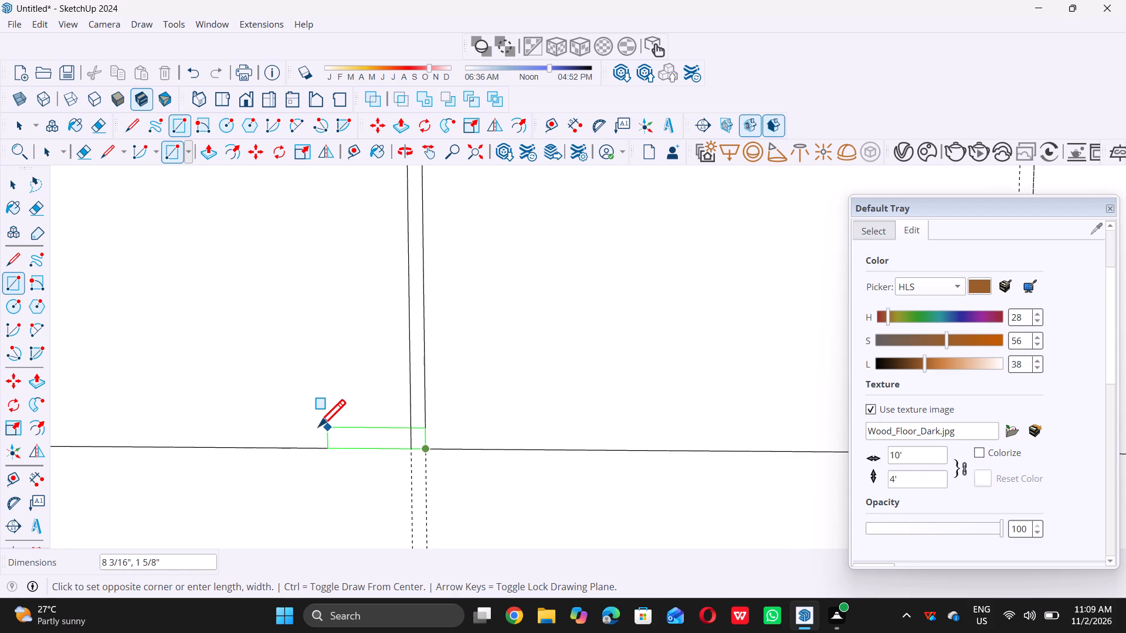
scroll(318, 426, down, 8)
key(space)
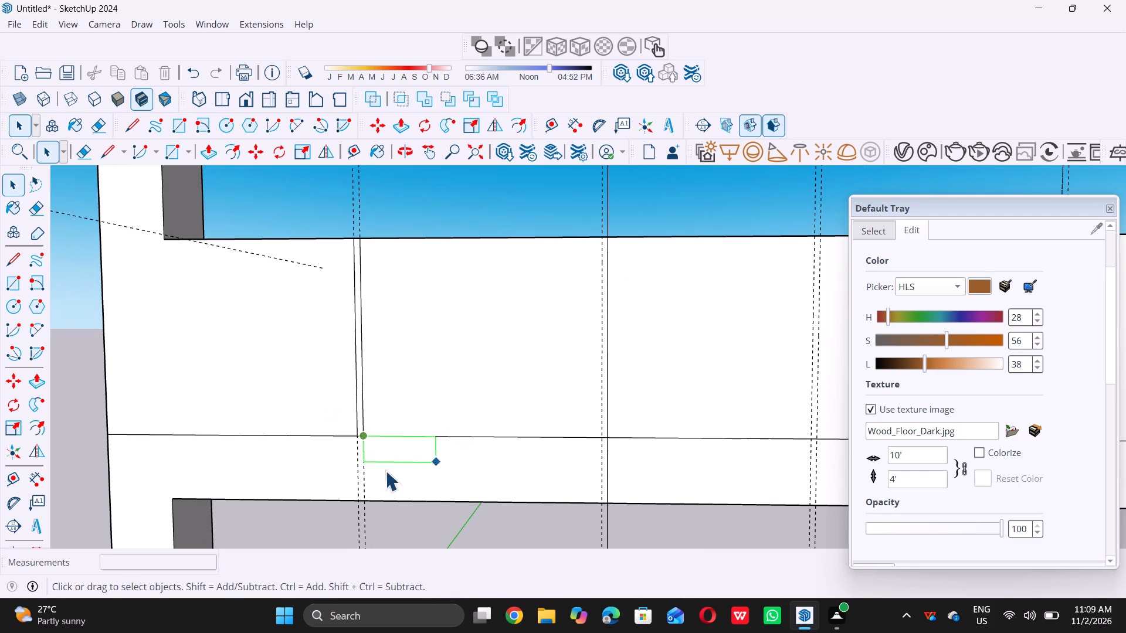
Draw a 1" by 3' rectangle between the second guide pair from the left post, from the horizontal line up to the white panel's top edge.
scroll(350, 471, down, 5)
scroll(494, 454, up, 5)
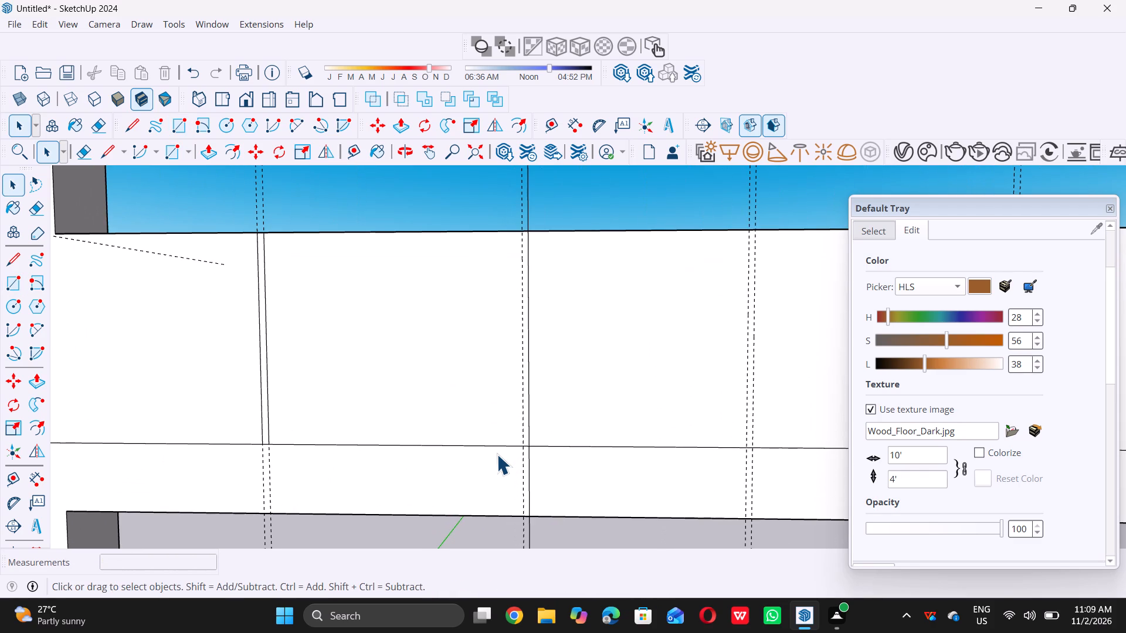
key(r)
scroll(525, 446, up, 7)
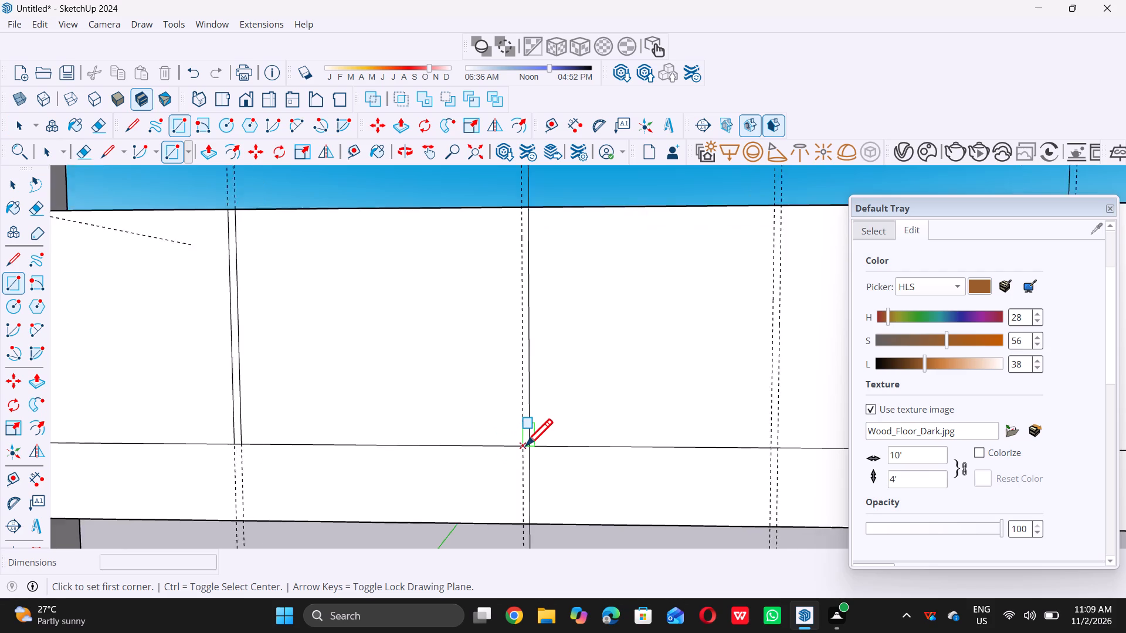
scroll(525, 445, up, 6)
click(523, 445)
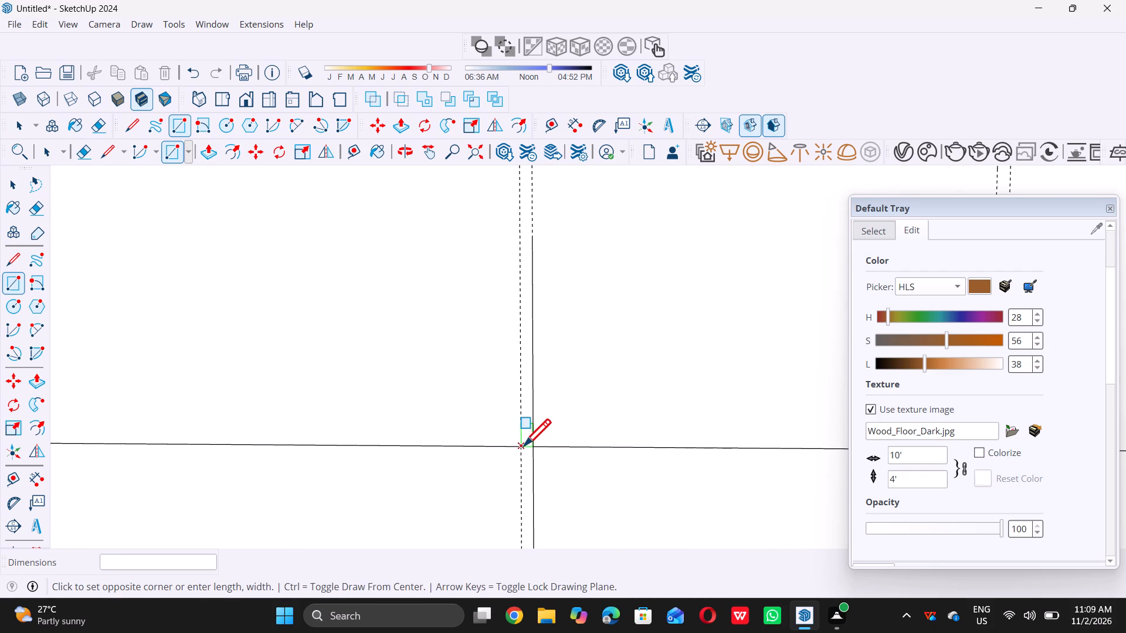
scroll(534, 366, down, 8)
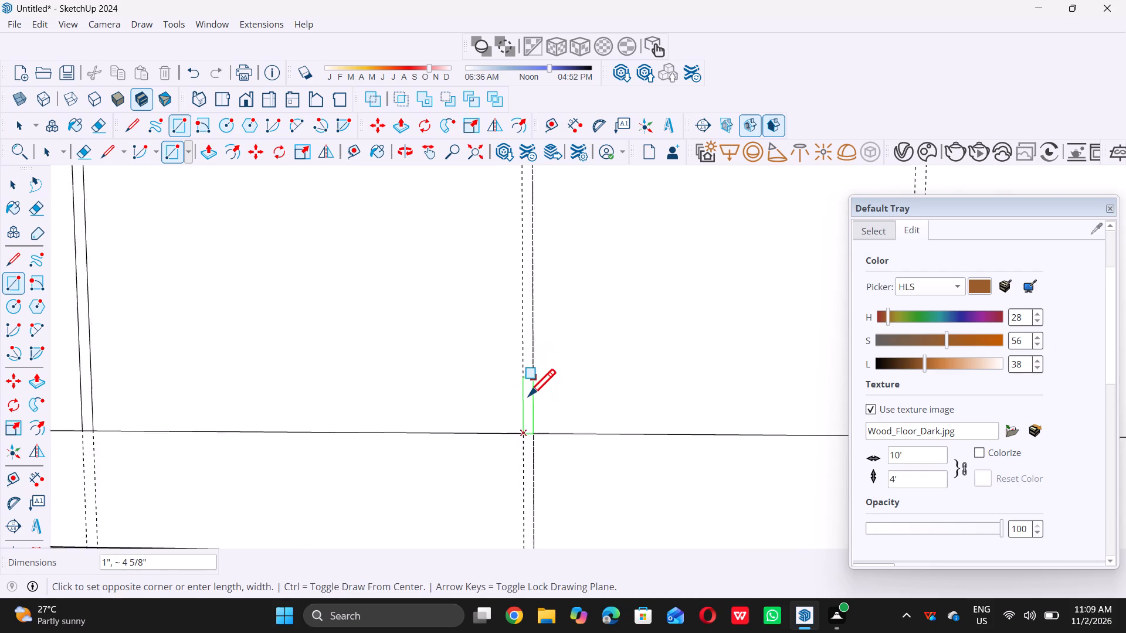
scroll(528, 396, down, 12)
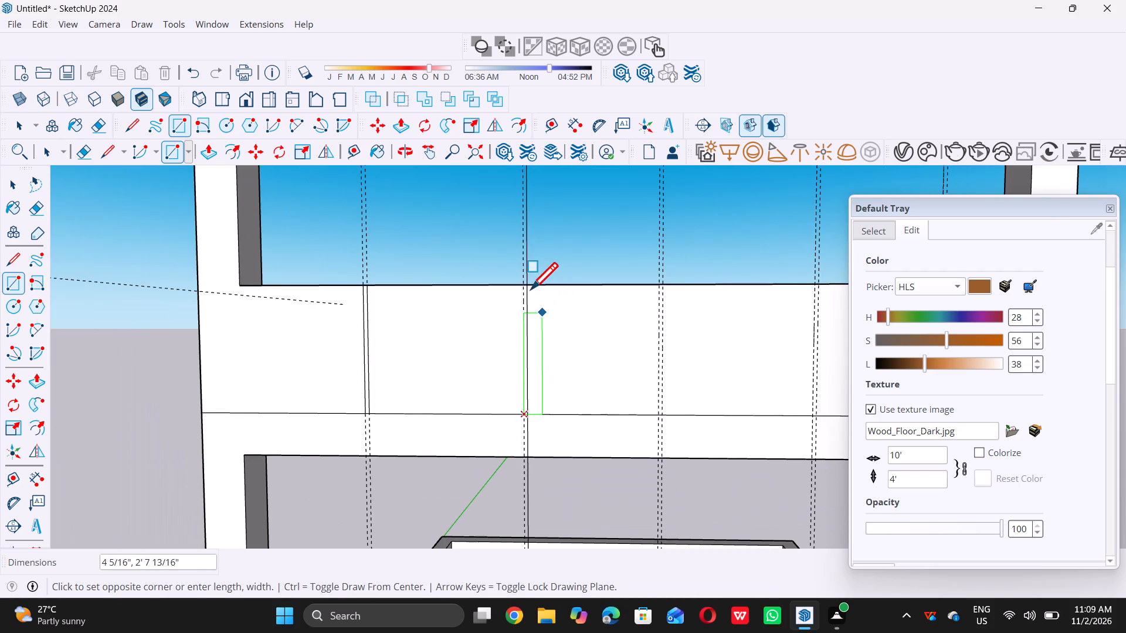
scroll(528, 276, up, 9)
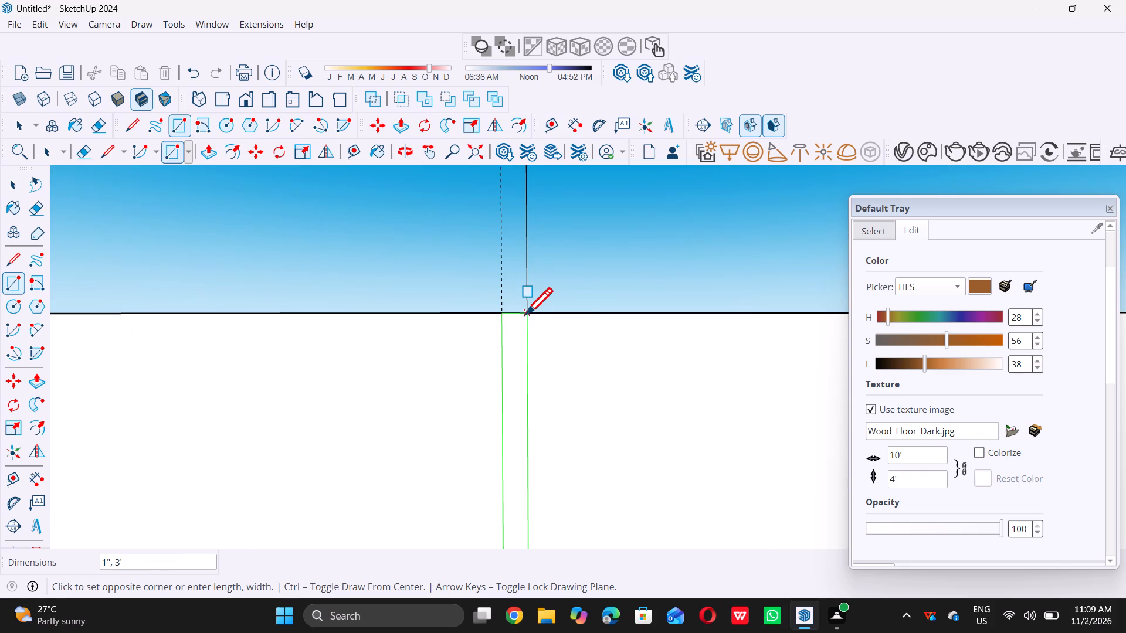
triple_click(525, 314)
scroll(429, 299, down, 12)
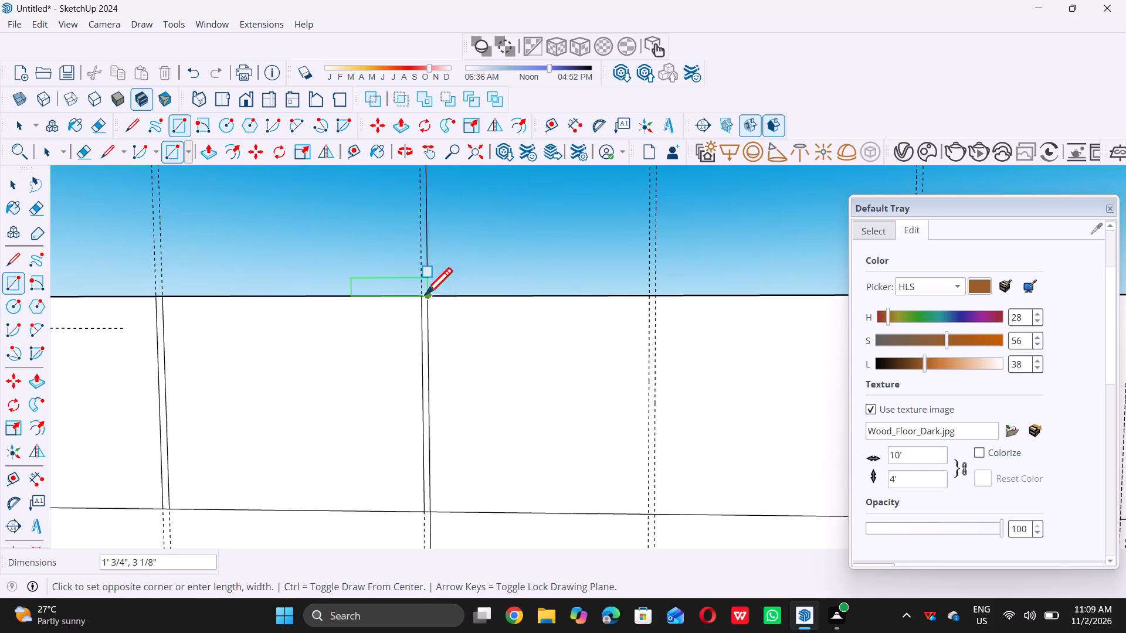
key(space)
Draw a 1" by 3' rectangle between the middle guide pair, from the horizontal line up to the white panel's top edge.
scroll(443, 302, down, 12)
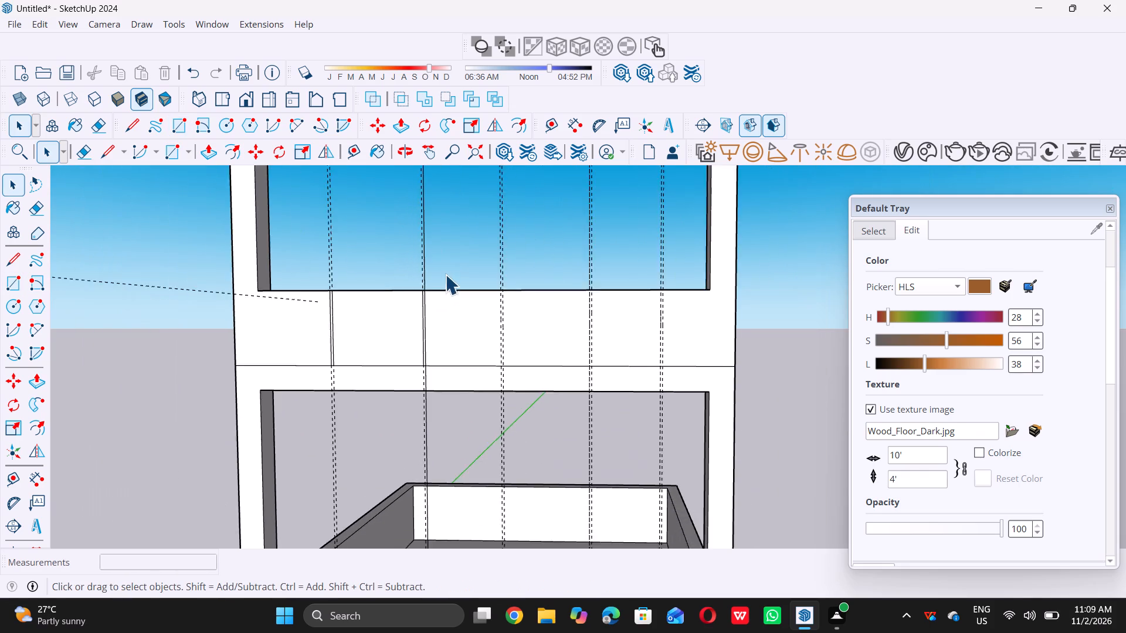
scroll(544, 309, up, 4)
scroll(457, 333, up, 1)
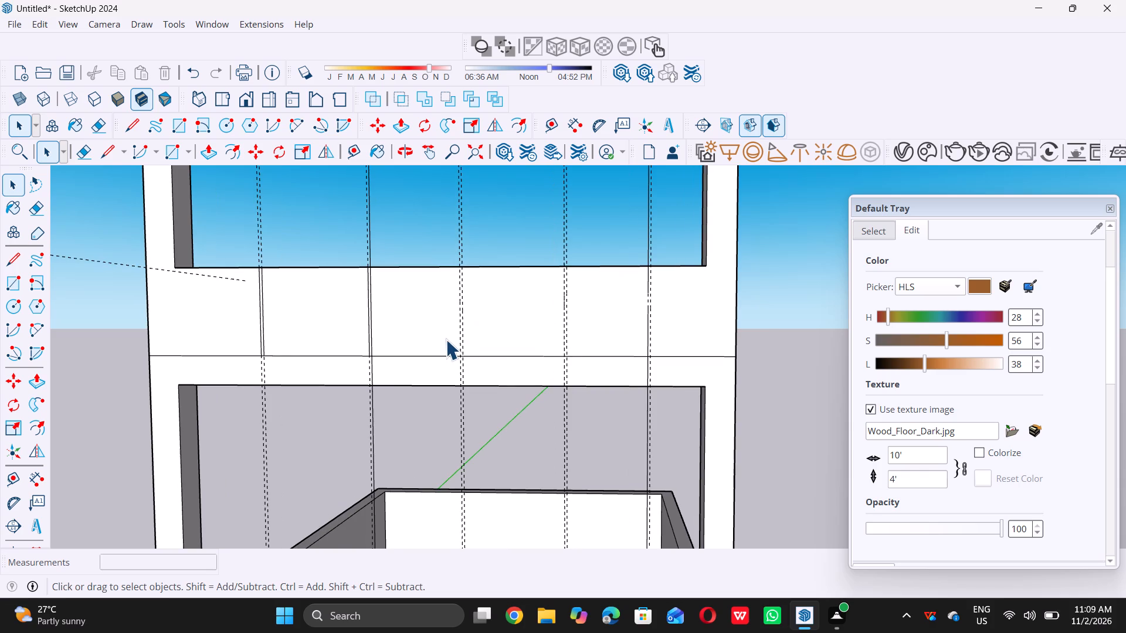
scroll(440, 343, up, 4)
key(r)
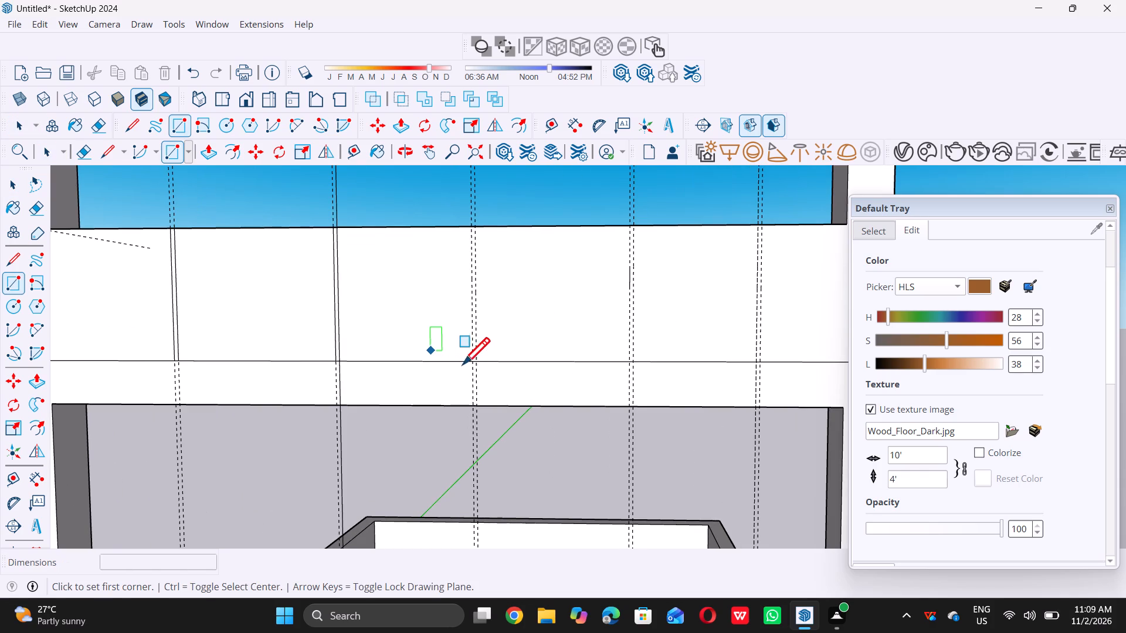
scroll(469, 358, up, 17)
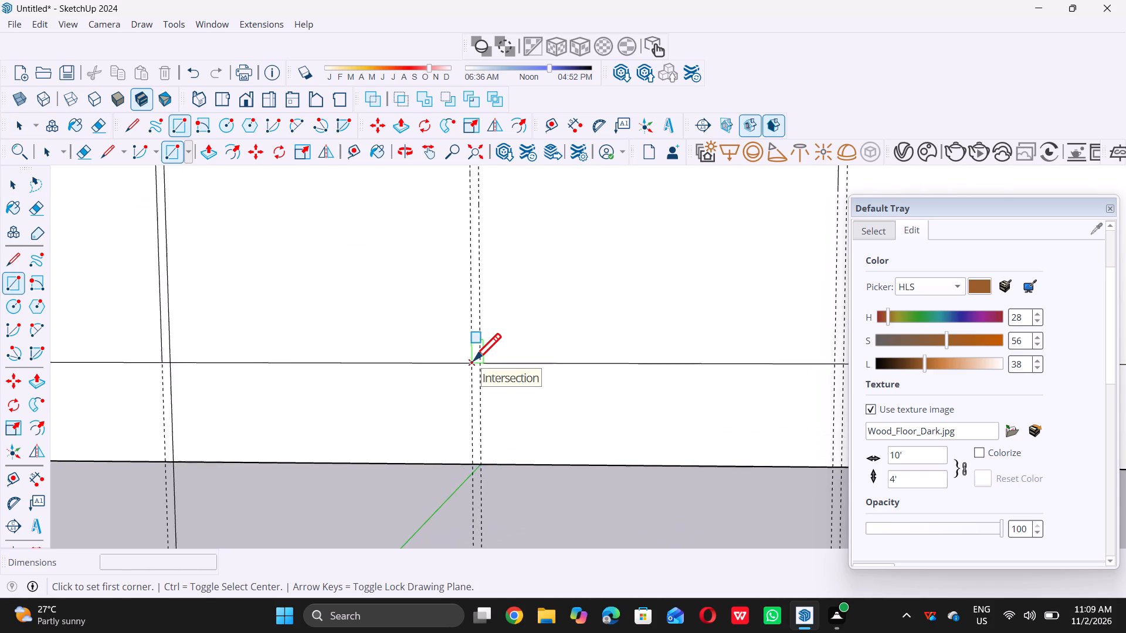
double_click(470, 365)
scroll(470, 365, down, 3)
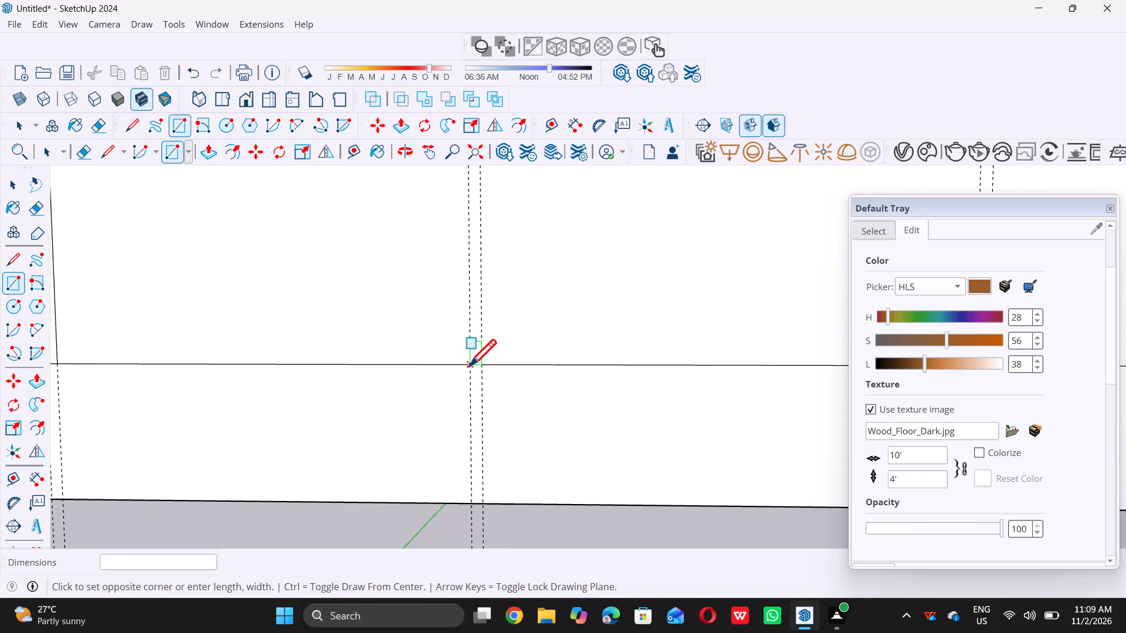
scroll(469, 366, down, 17)
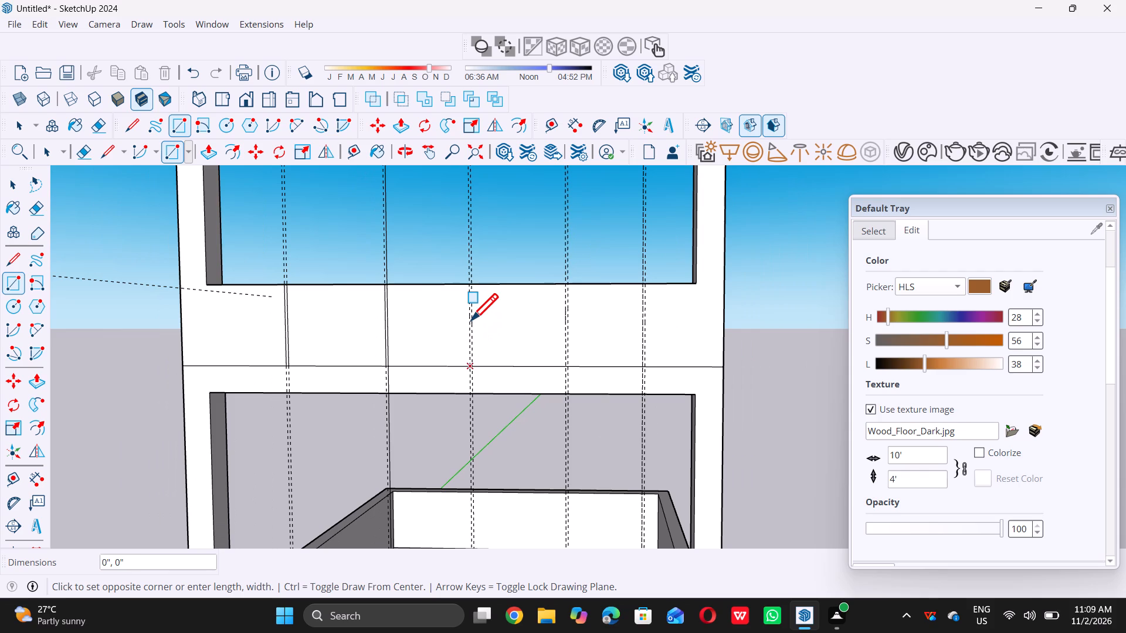
scroll(470, 316, up, 13)
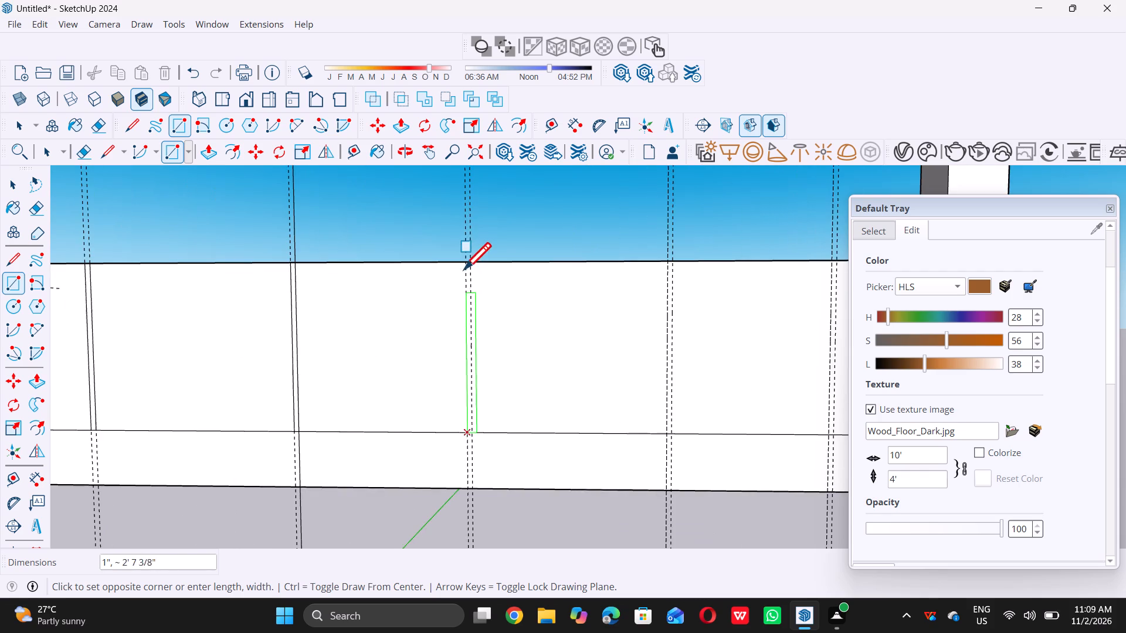
scroll(464, 269, up, 12)
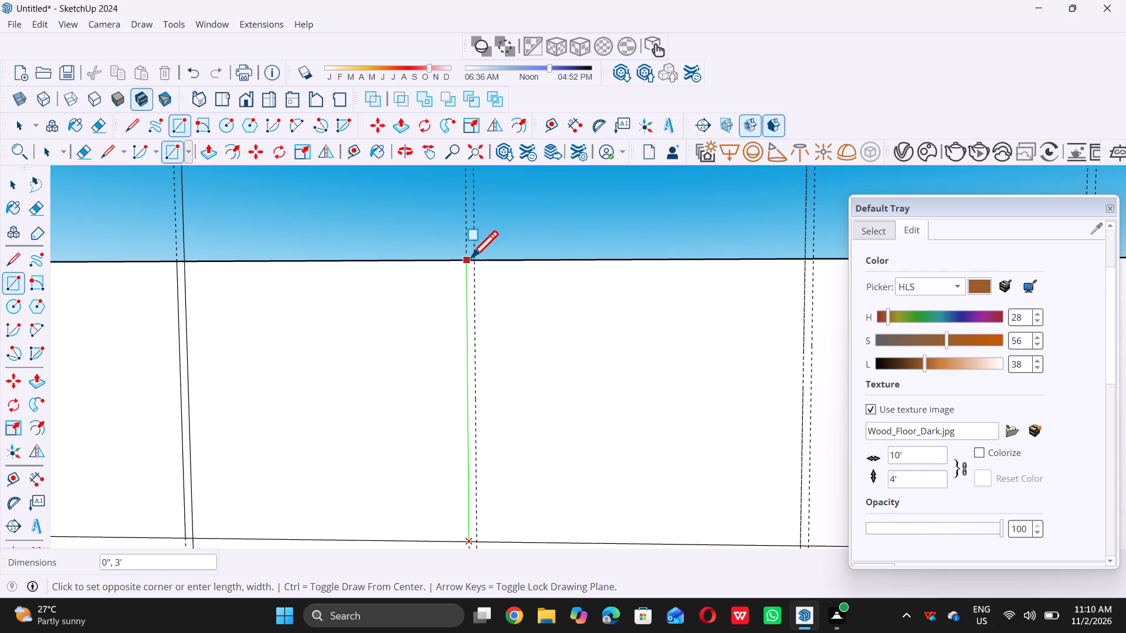
scroll(471, 257, up, 2)
triple_click(482, 269)
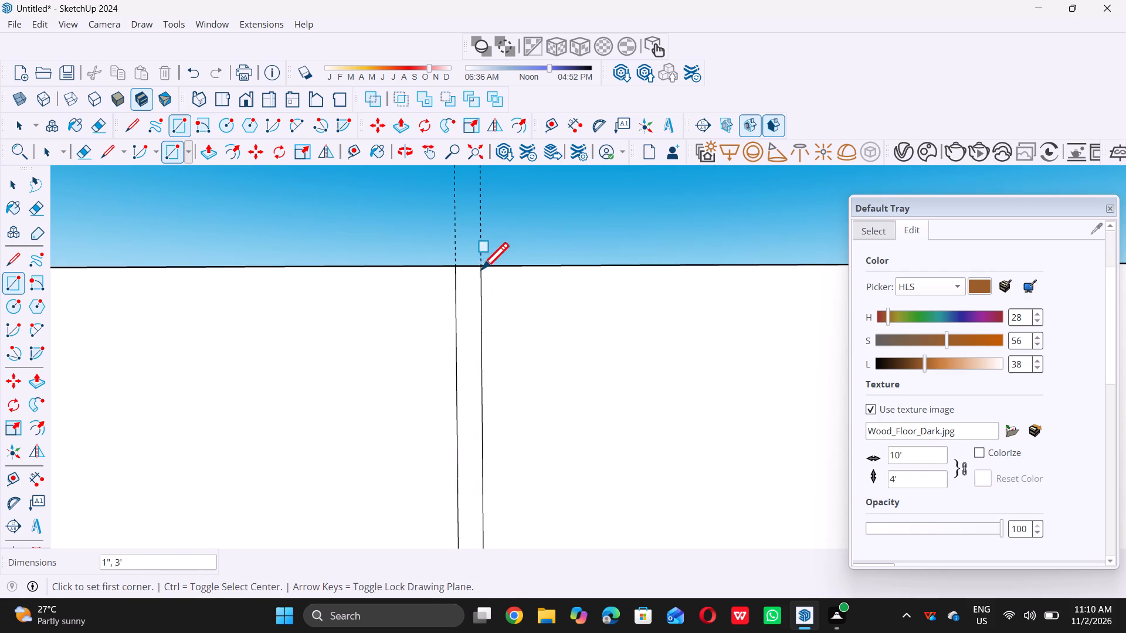
scroll(466, 280, down, 16)
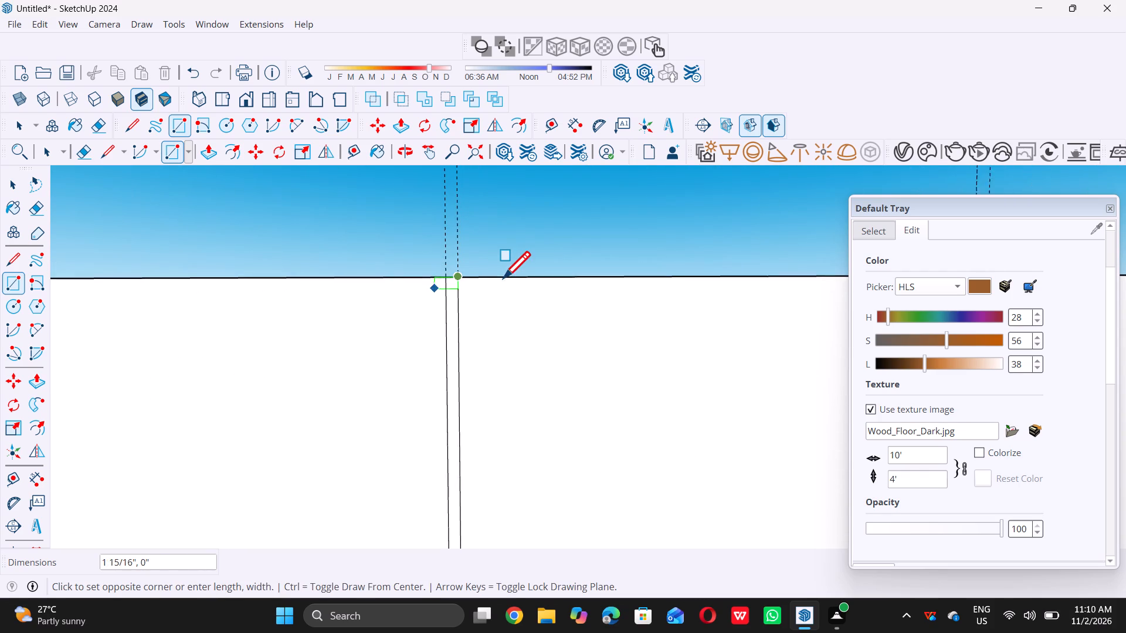
key(space)
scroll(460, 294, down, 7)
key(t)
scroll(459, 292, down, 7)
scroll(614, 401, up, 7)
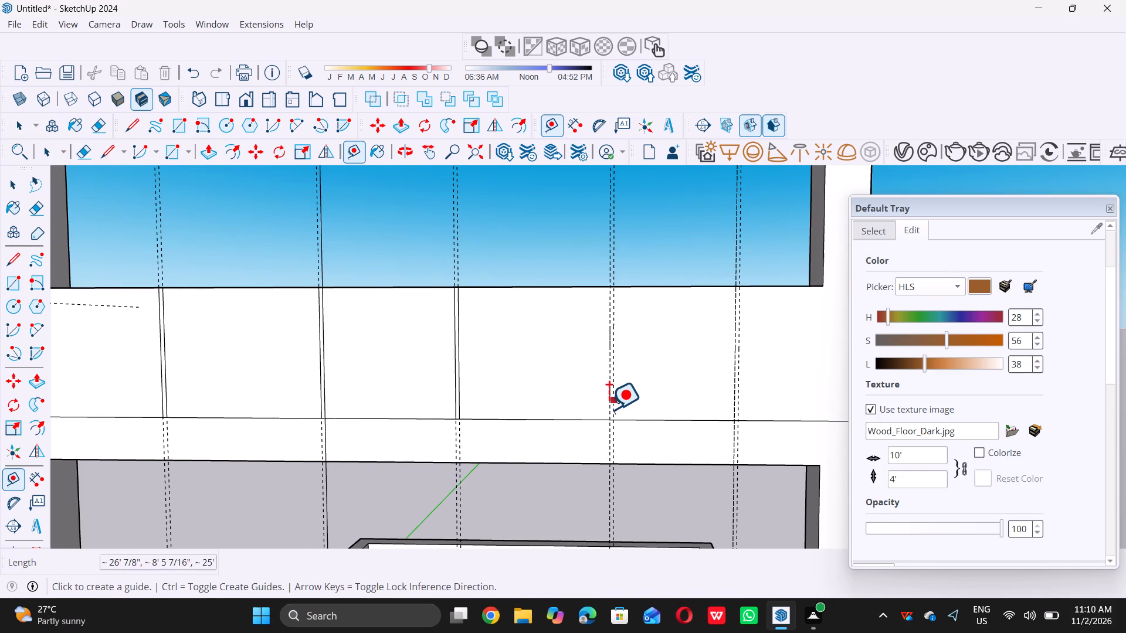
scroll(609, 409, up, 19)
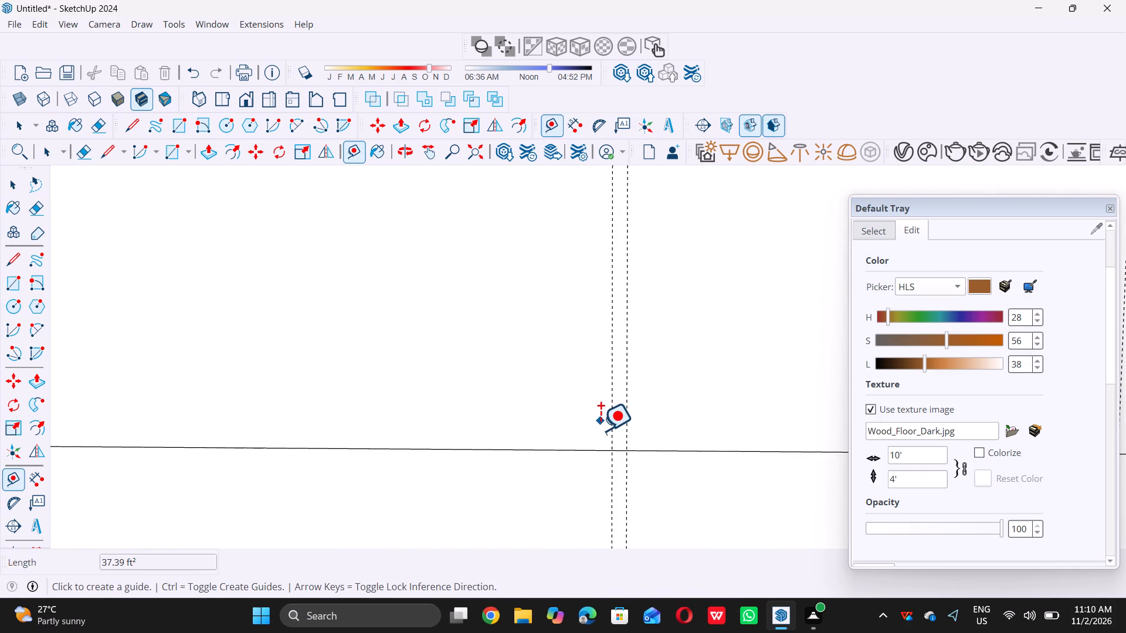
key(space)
Draw a 1" by 3' rectangle between the second guide pair from the right post, from the horizontal line to the panel's top edge.
key(r)
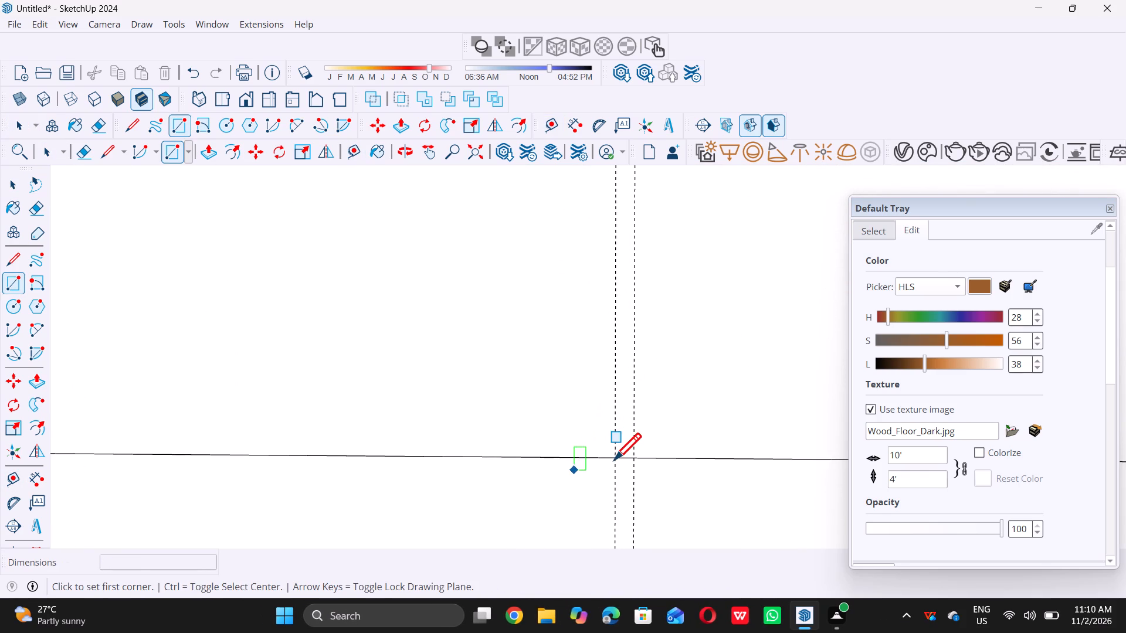
click(616, 457)
scroll(614, 457, down, 9)
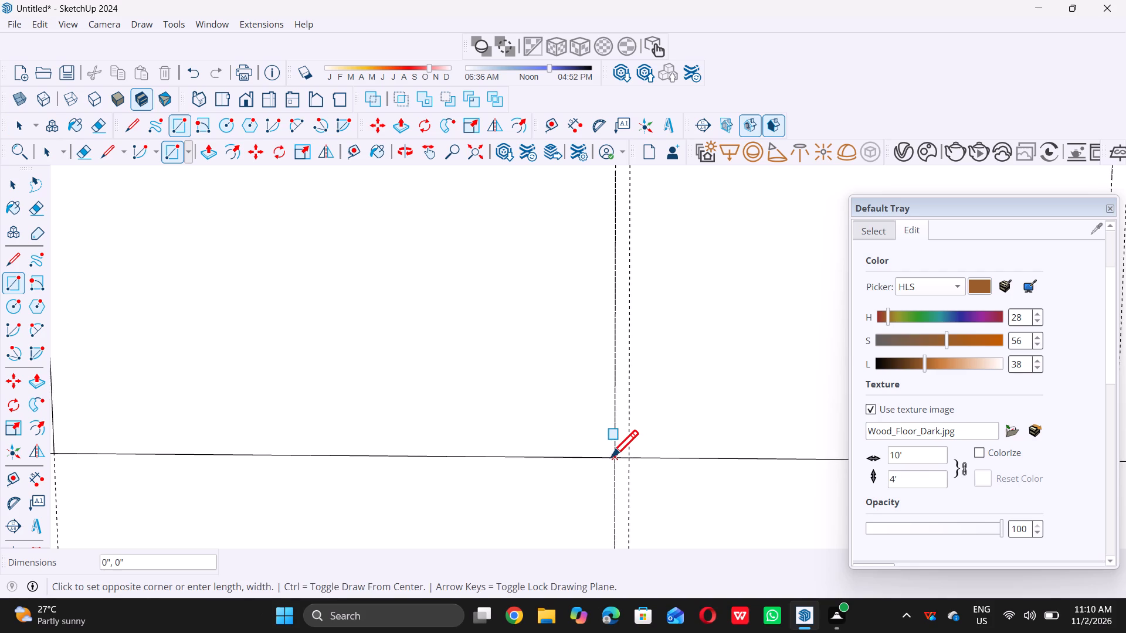
scroll(611, 457, down, 14)
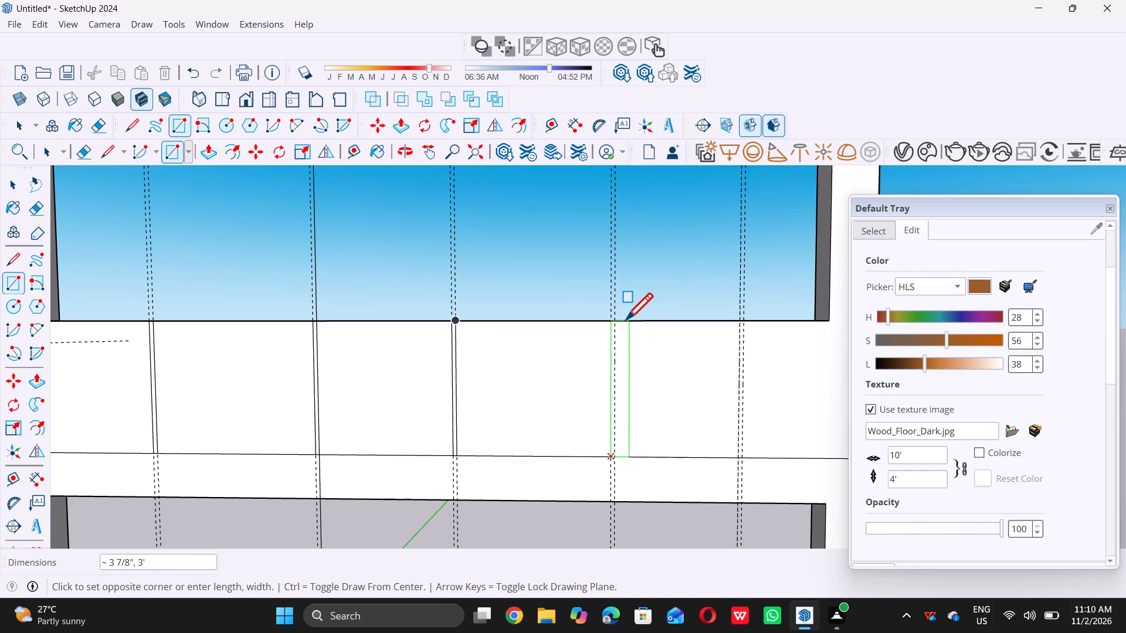
scroll(615, 320, up, 16)
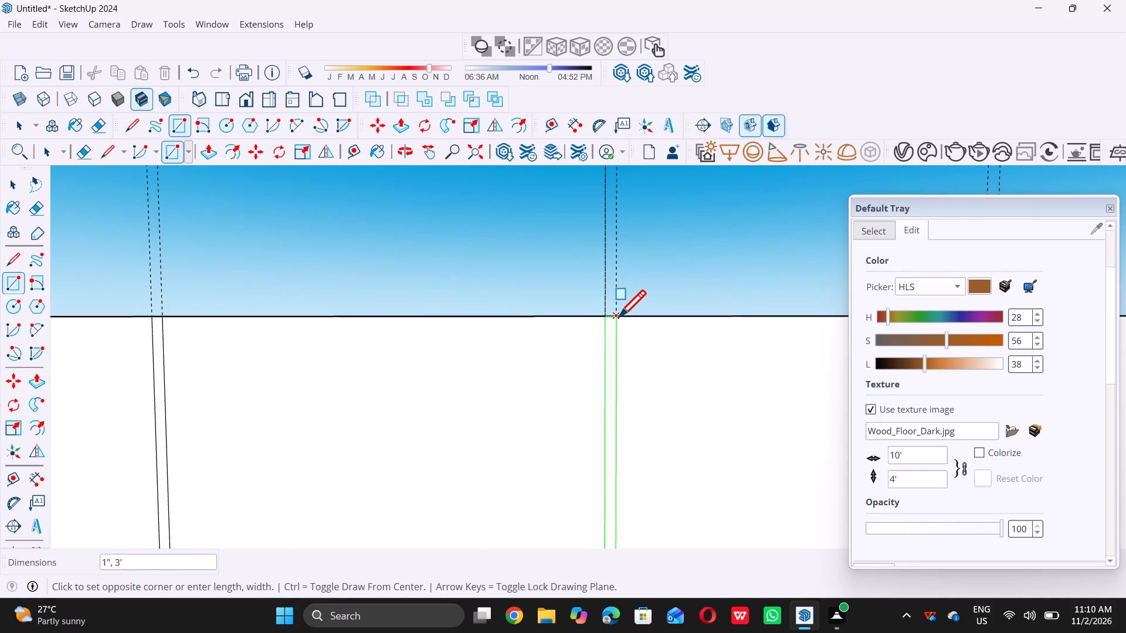
click(616, 318)
key(space)
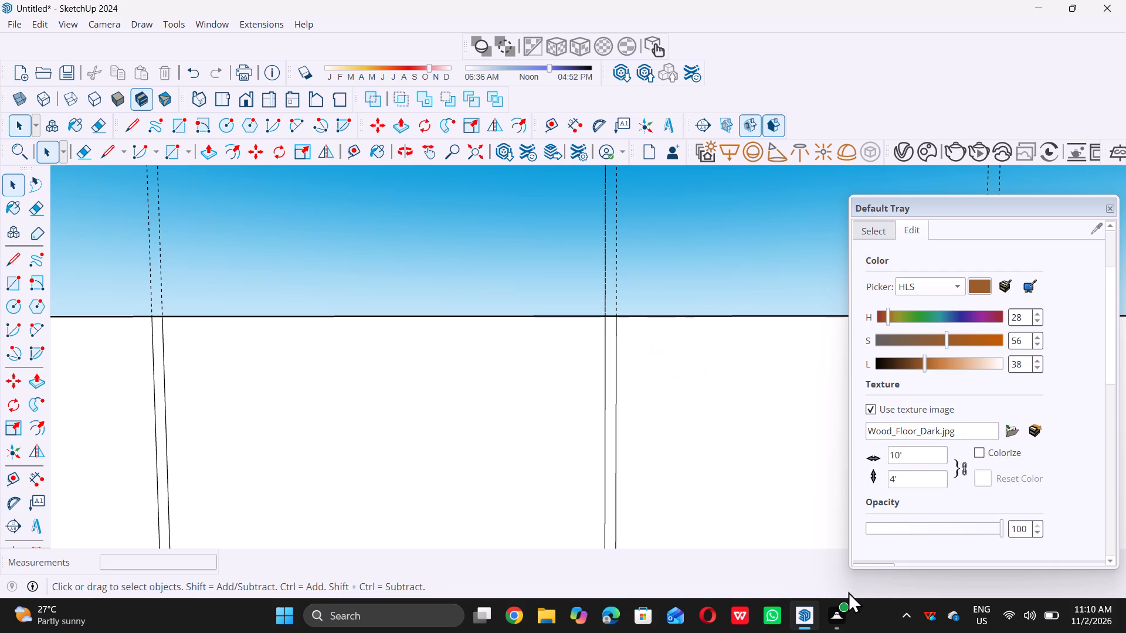